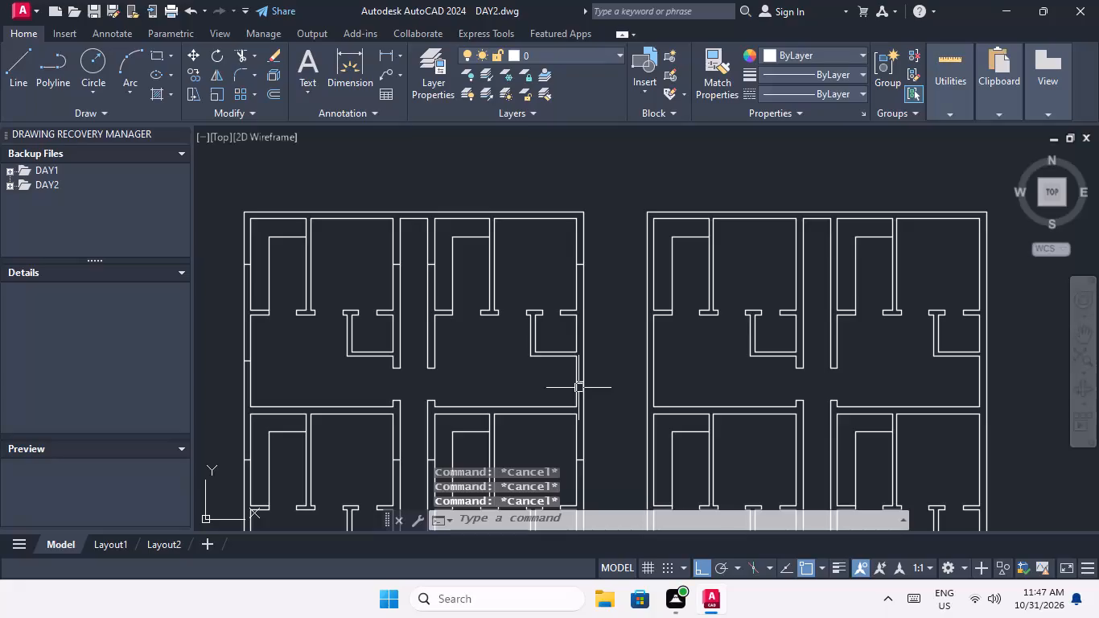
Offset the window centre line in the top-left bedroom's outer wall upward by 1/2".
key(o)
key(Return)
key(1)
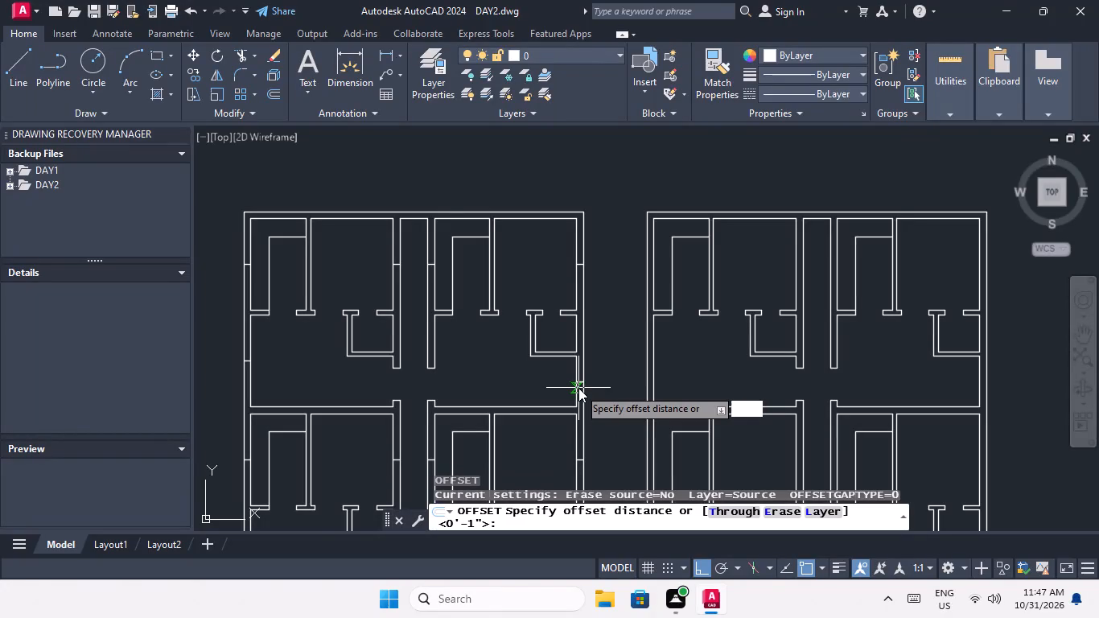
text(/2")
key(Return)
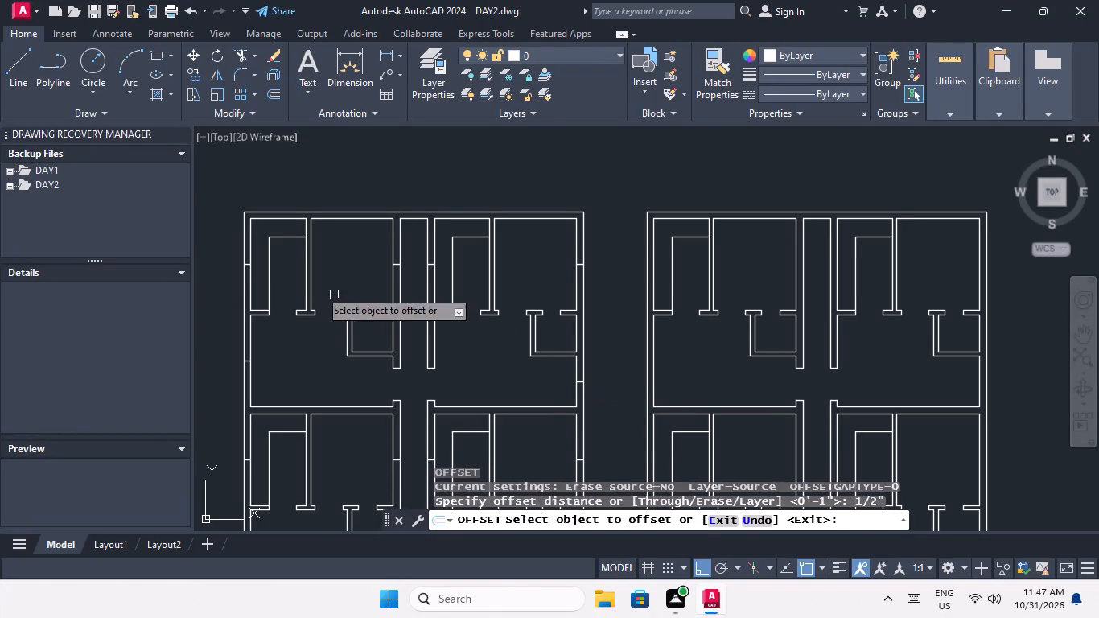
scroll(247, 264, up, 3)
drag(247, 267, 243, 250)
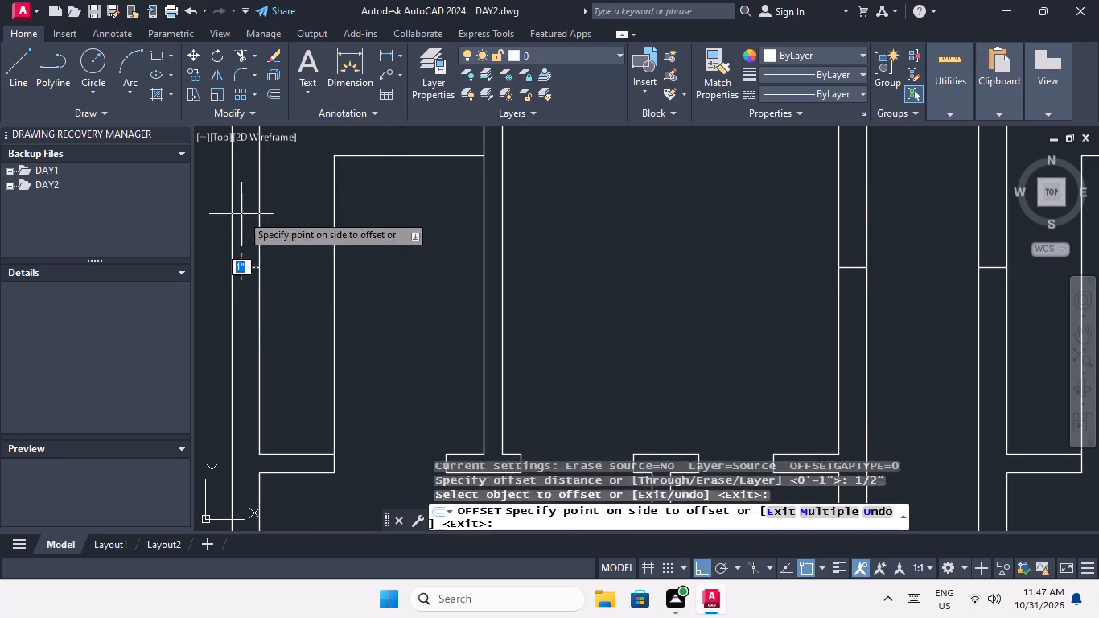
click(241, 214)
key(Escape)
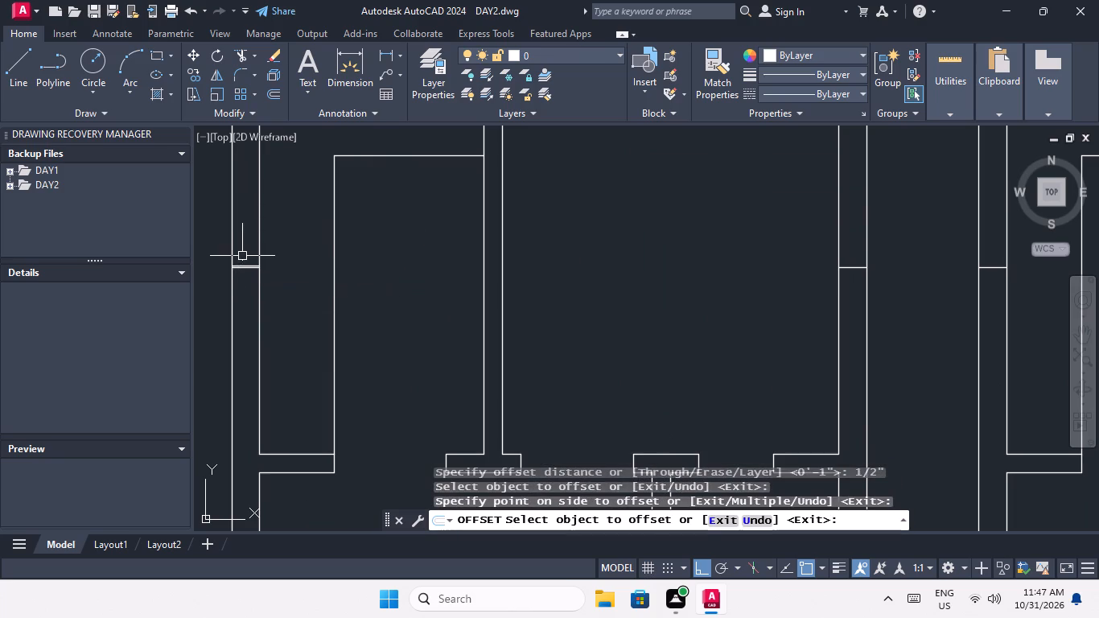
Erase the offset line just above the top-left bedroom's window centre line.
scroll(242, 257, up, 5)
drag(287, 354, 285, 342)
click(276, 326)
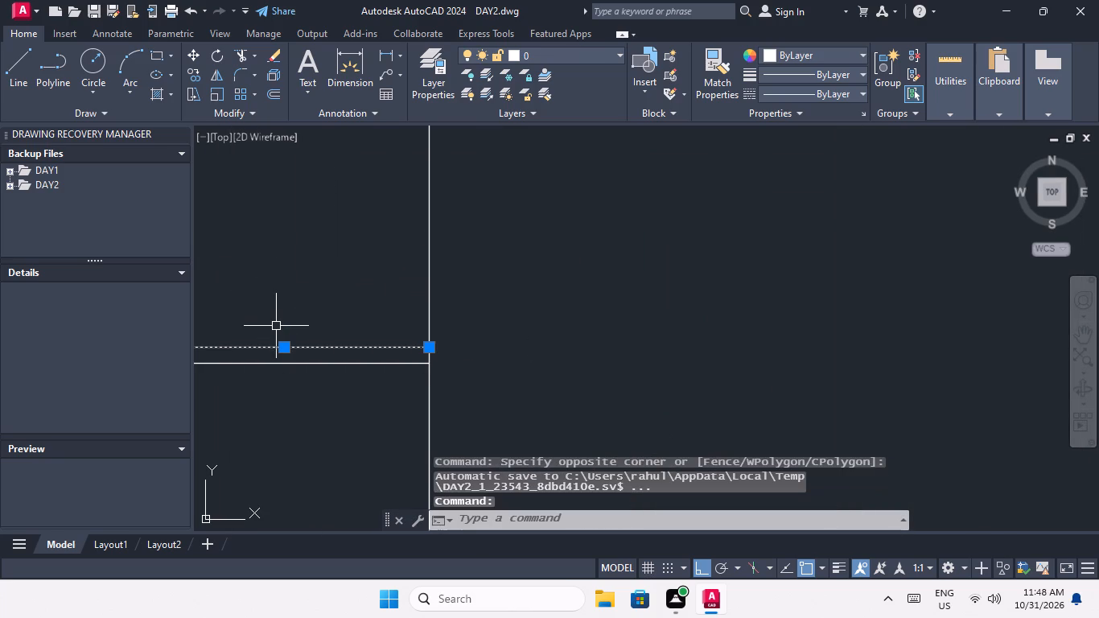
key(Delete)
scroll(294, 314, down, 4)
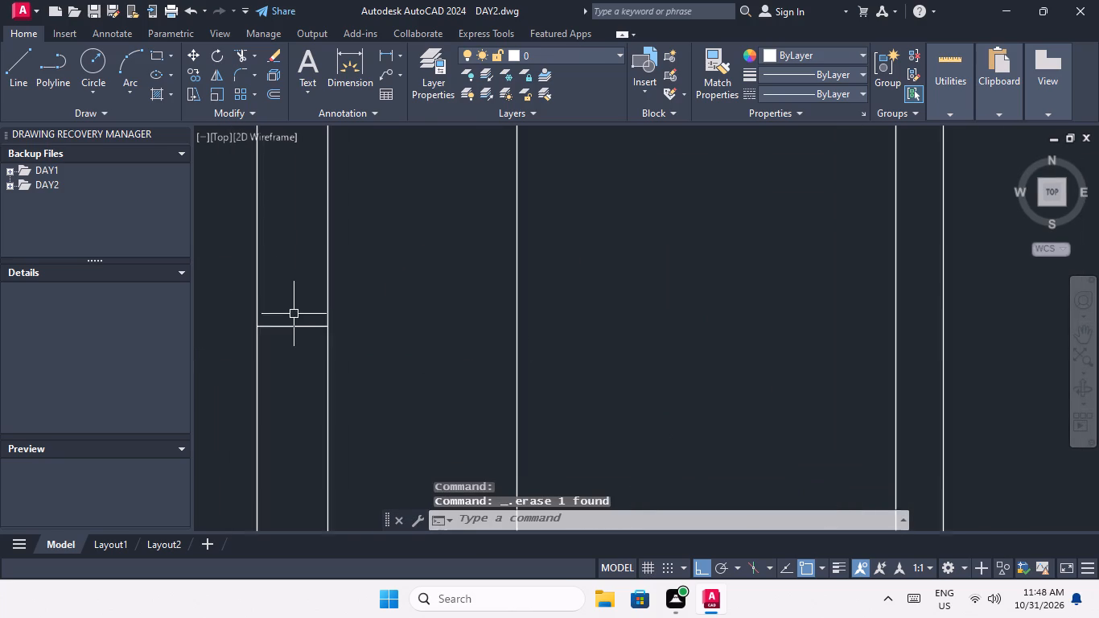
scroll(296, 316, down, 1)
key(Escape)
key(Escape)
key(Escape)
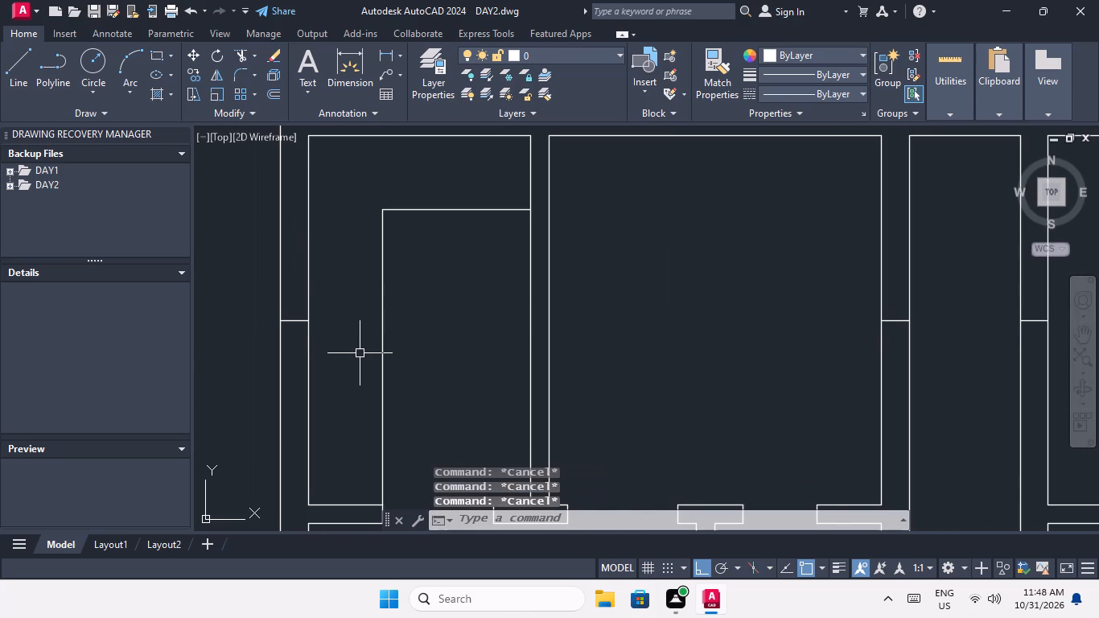
Offset the window centre line in the top-left bedroom's outer wall 1'6" upward and downward.
key(o)
key(Return)
text(1'6")
key(Return)
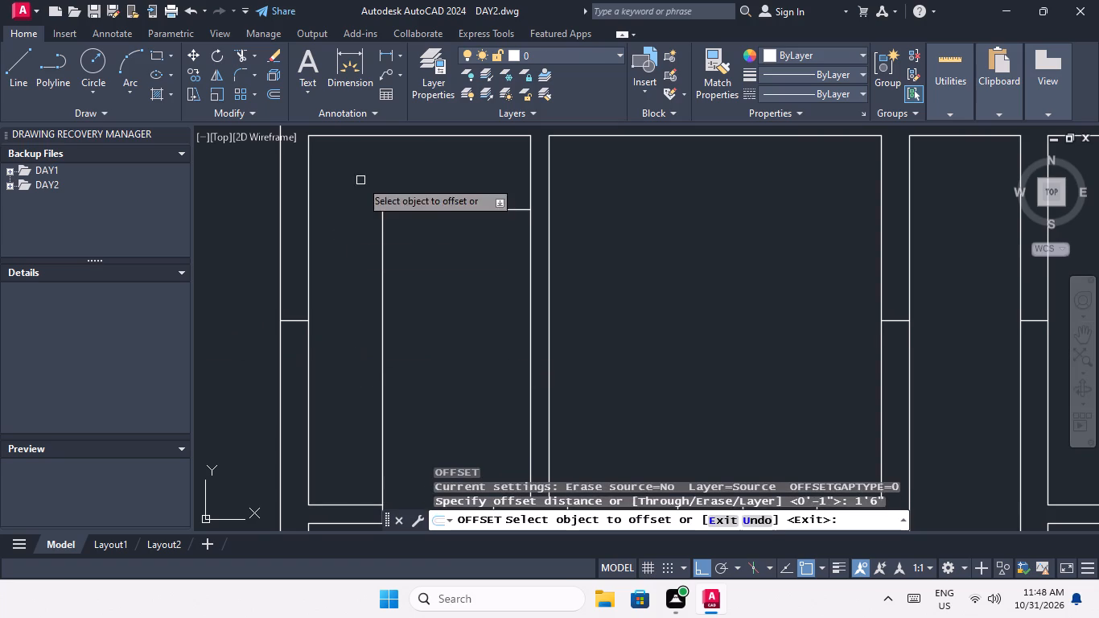
click(297, 323)
click(294, 272)
scroll(286, 278, down, 2)
scroll(293, 295, up, 3)
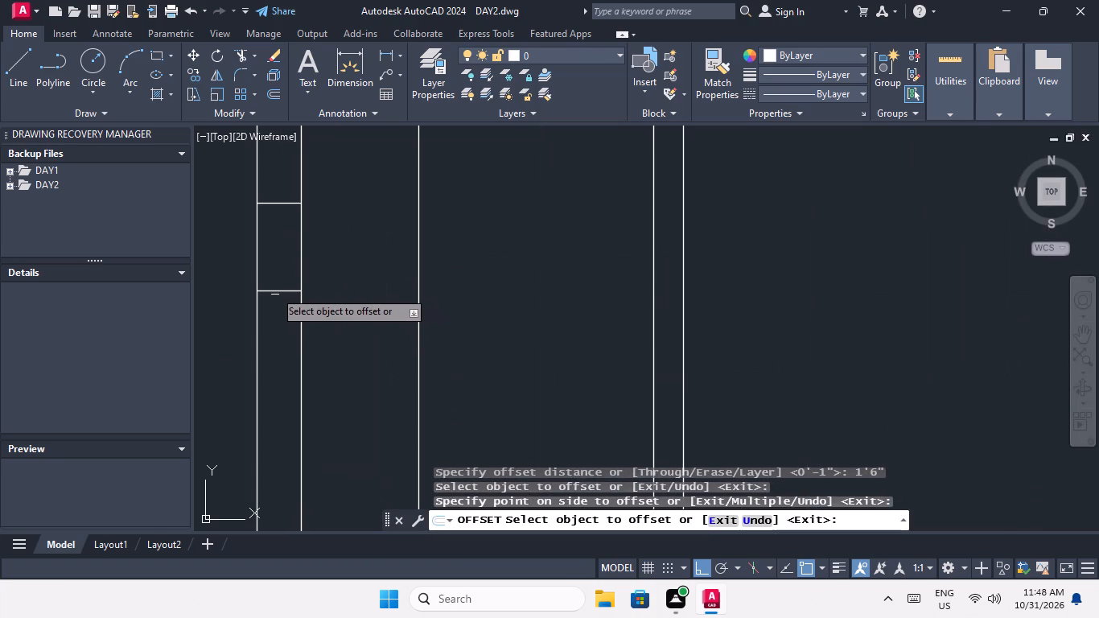
drag(274, 291, 279, 302)
click(300, 348)
Offset the window centre lines in both central passage walls of the top row 1'6" upward and downward.
scroll(298, 290, down, 3)
middle_drag(343, 322, 355, 260)
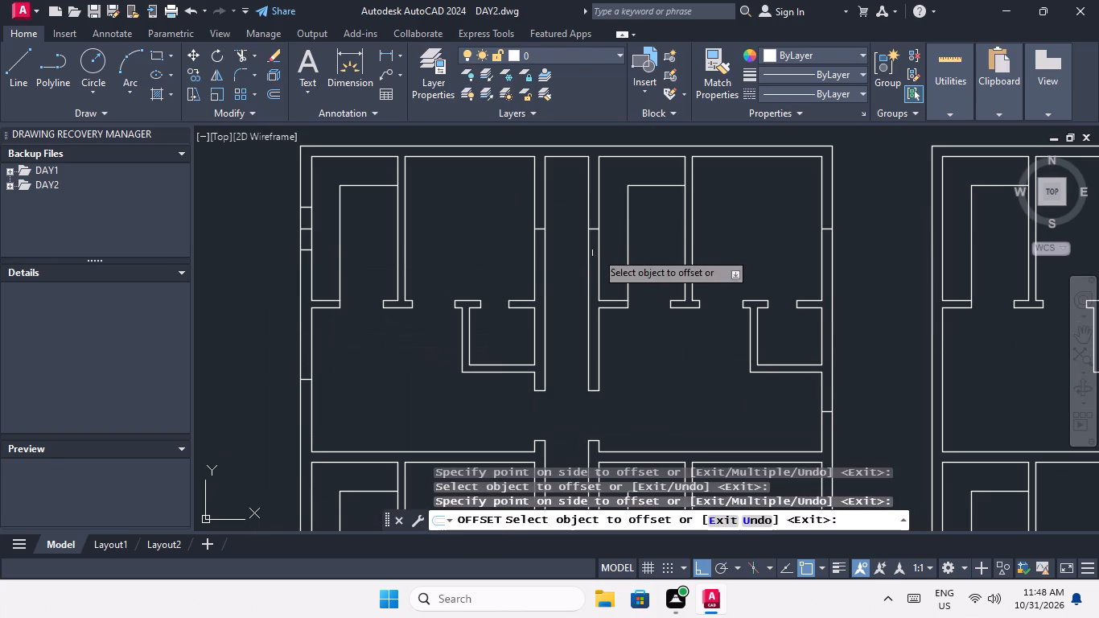
middle_drag(599, 208, 507, 290)
scroll(461, 302, up, 2)
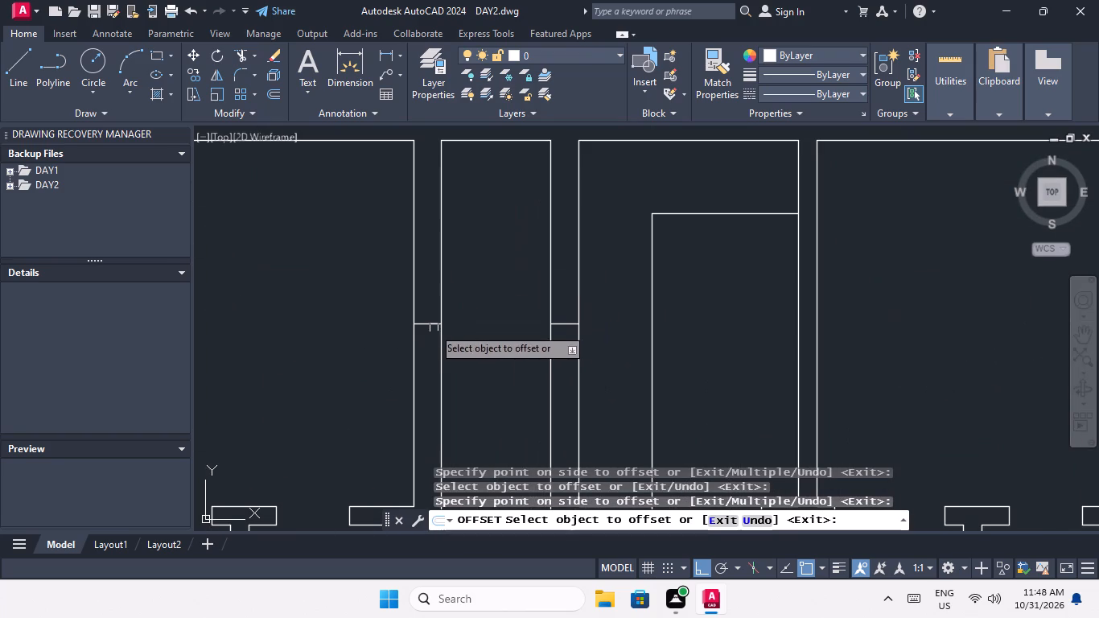
drag(430, 326, 429, 307)
click(423, 249)
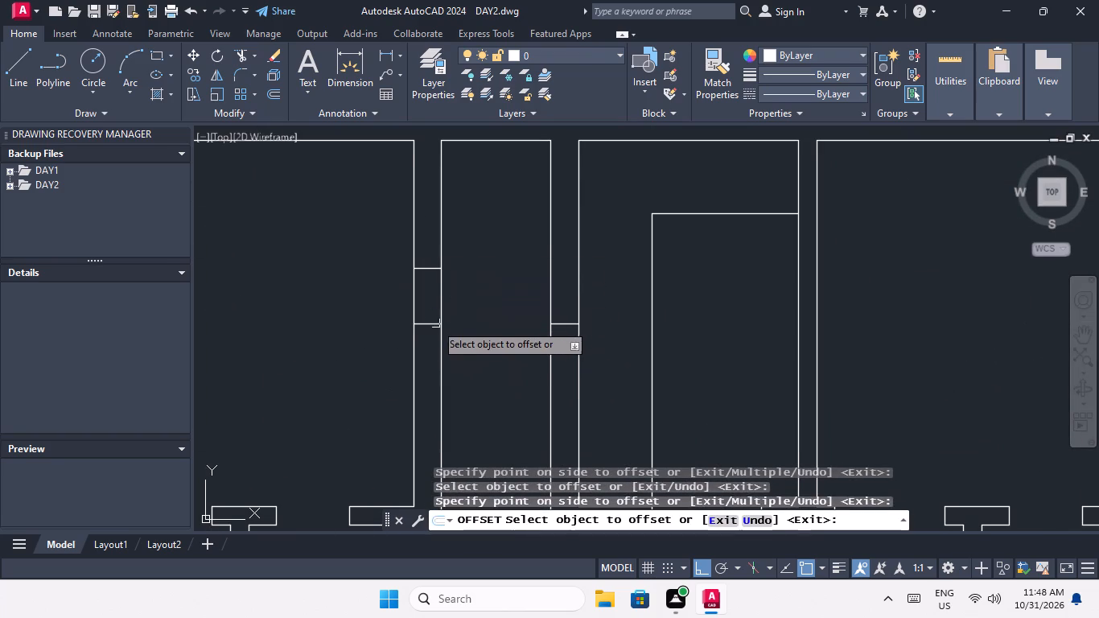
drag(426, 323, 432, 341)
click(438, 355)
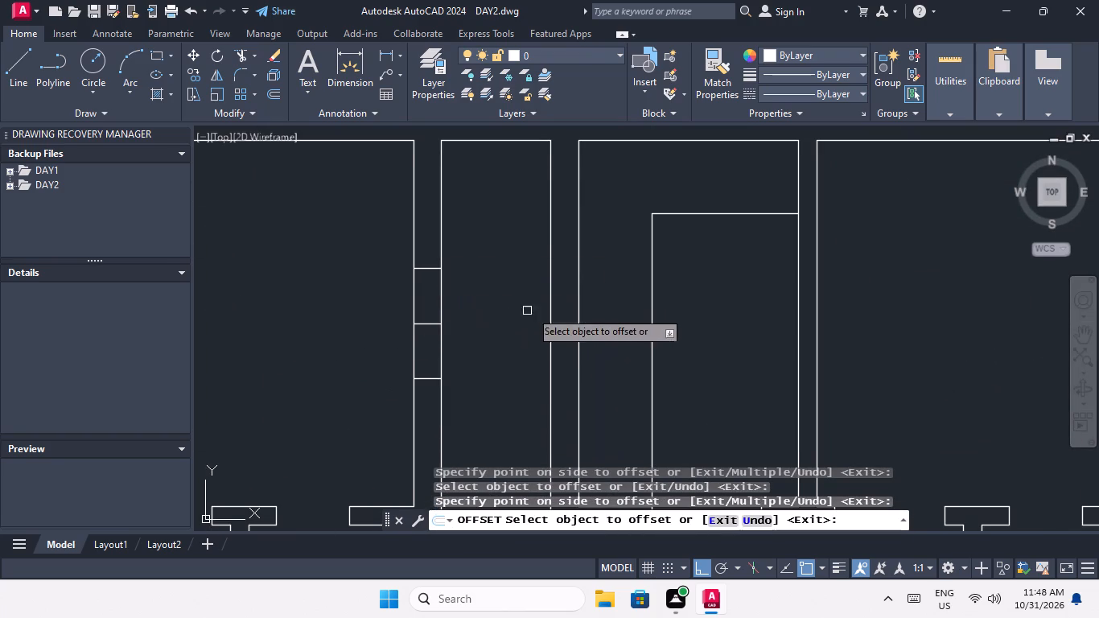
drag(569, 323, 559, 290)
drag(554, 239, 558, 248)
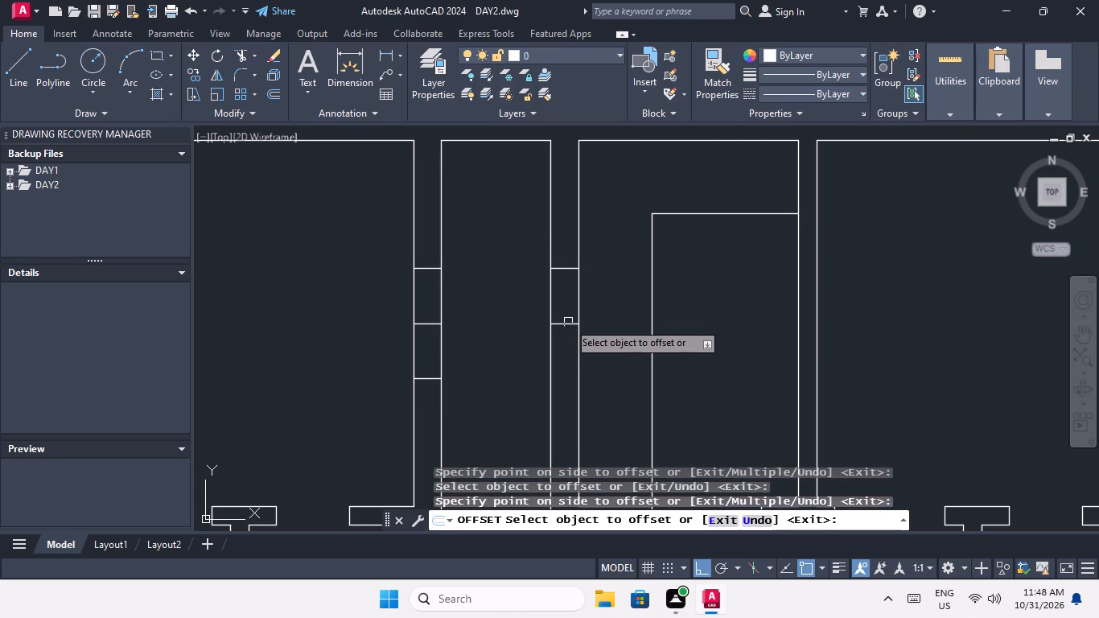
click(567, 326)
click(574, 372)
Offset the window centre line in the top-left unit's living area outer wall 1'6" upward and downward.
scroll(539, 260, down, 3)
middle_drag(525, 309, 582, 247)
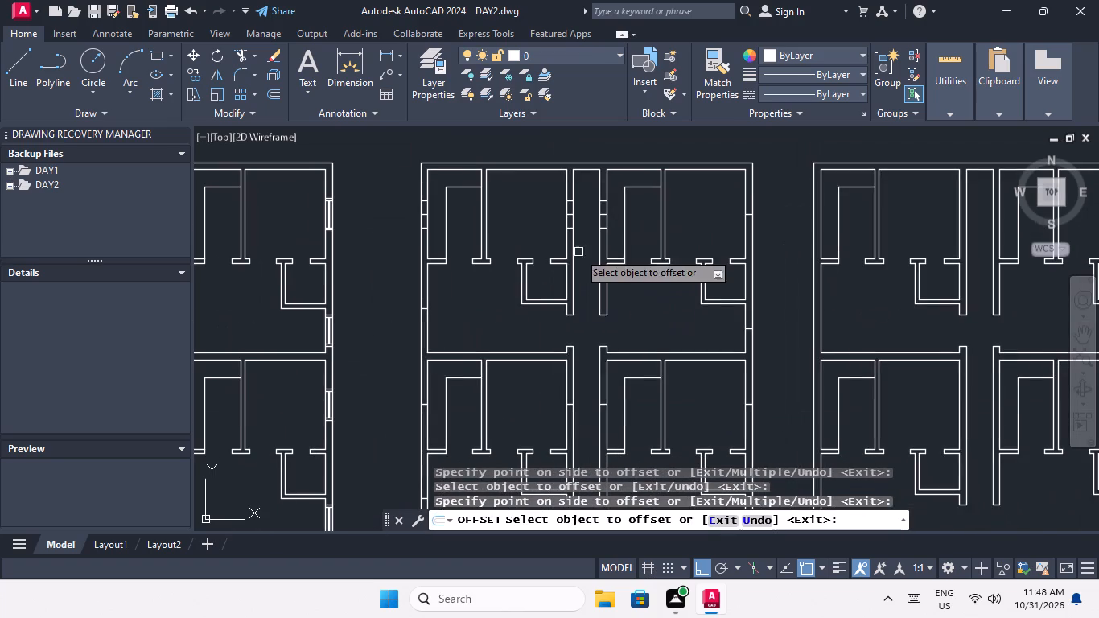
scroll(425, 306, up, 4)
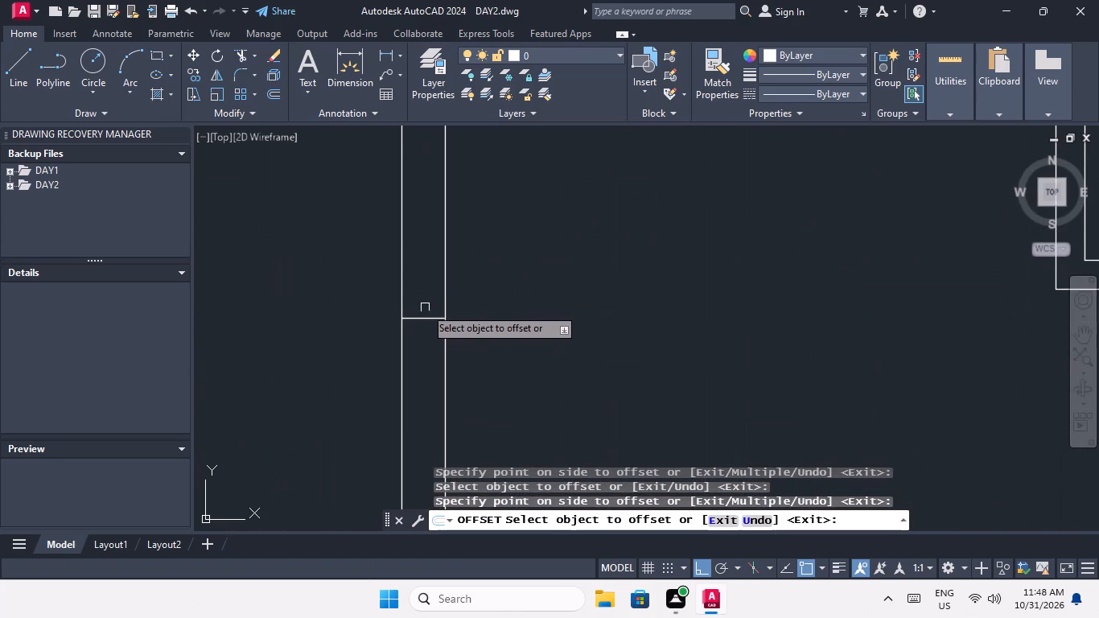
drag(425, 319, 425, 307)
click(432, 257)
drag(423, 319, 422, 327)
click(424, 367)
scroll(414, 277, down, 3)
scroll(417, 328, up, 3)
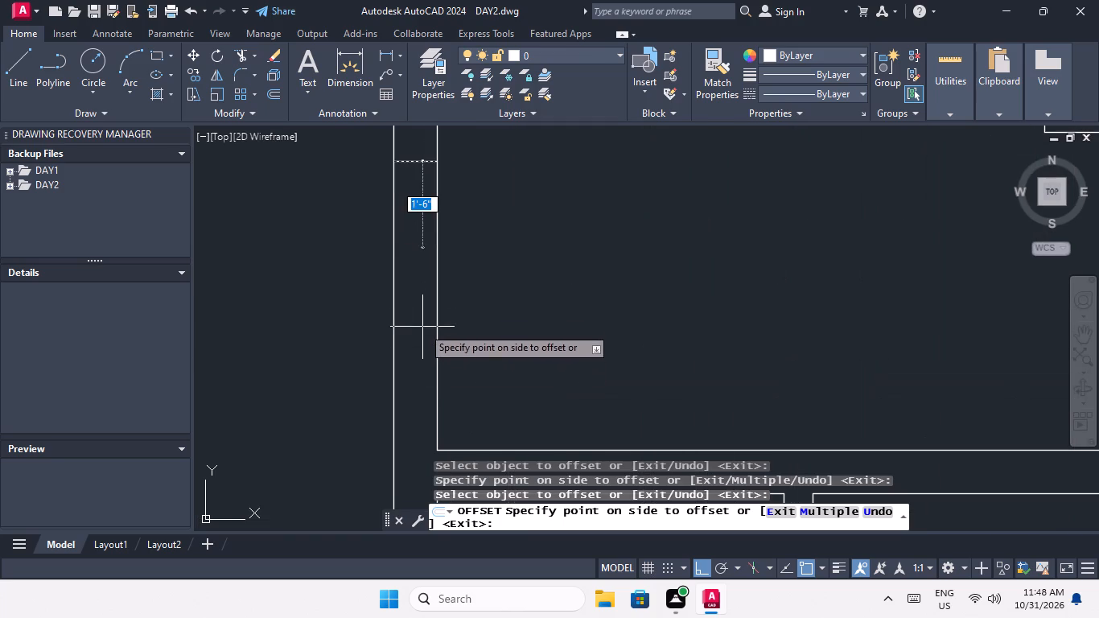
click(424, 299)
Offset the window centre line in the second-row left bedroom's outer wall 1'6" upward and downward.
scroll(425, 267, down, 1)
middle_drag(469, 284, 417, 352)
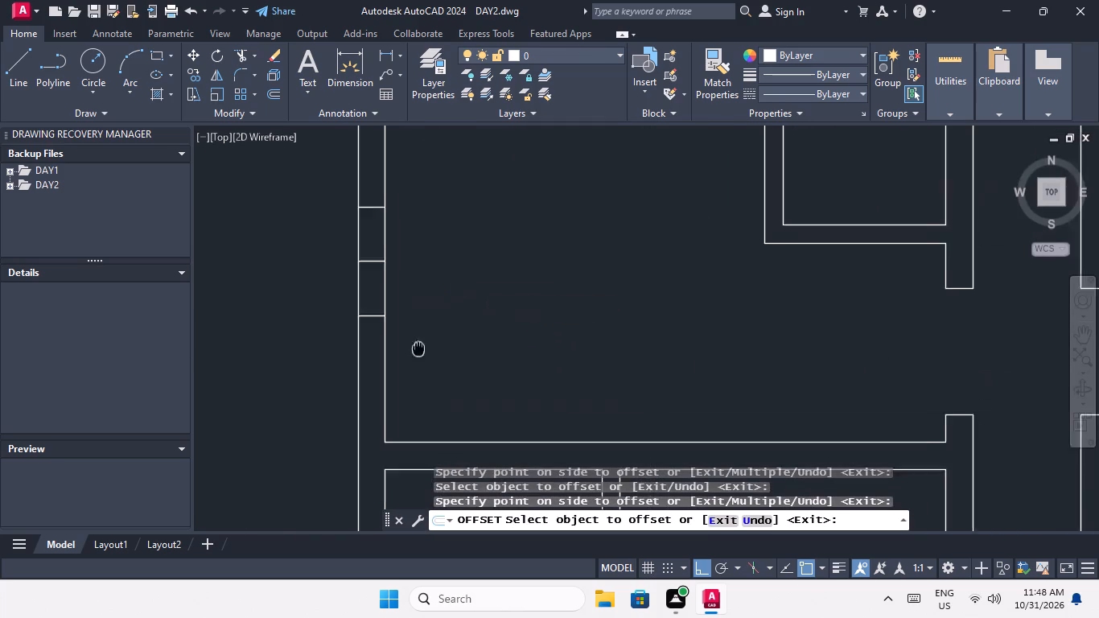
middle_drag(417, 352, 415, 352)
scroll(483, 260, down, 3)
middle_drag(501, 271, 476, 217)
scroll(431, 319, up, 3)
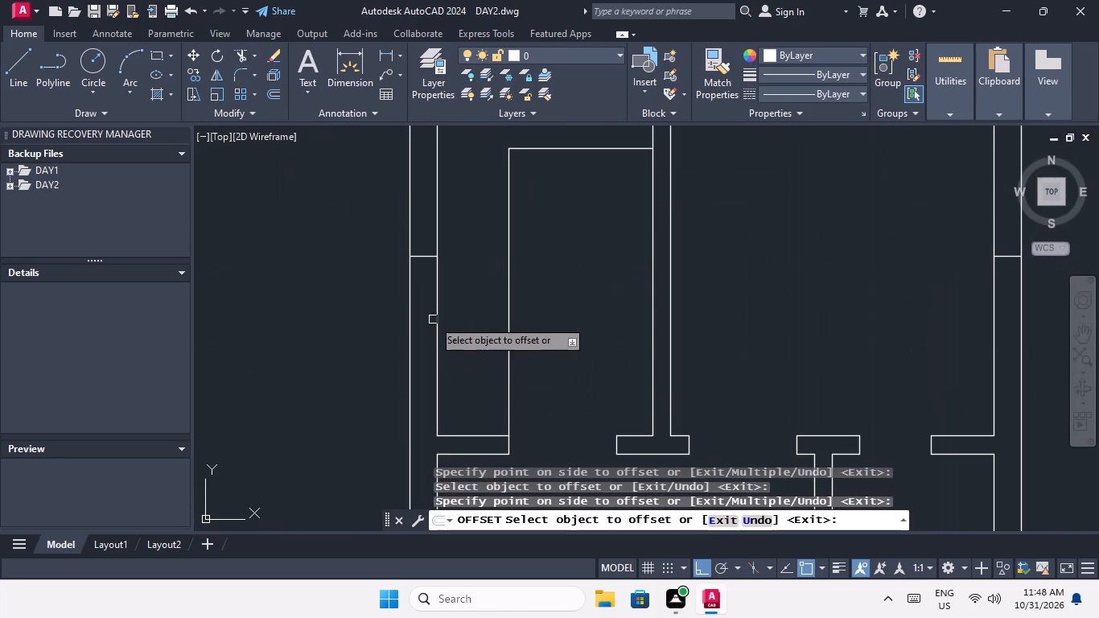
drag(423, 257, 424, 234)
click(424, 167)
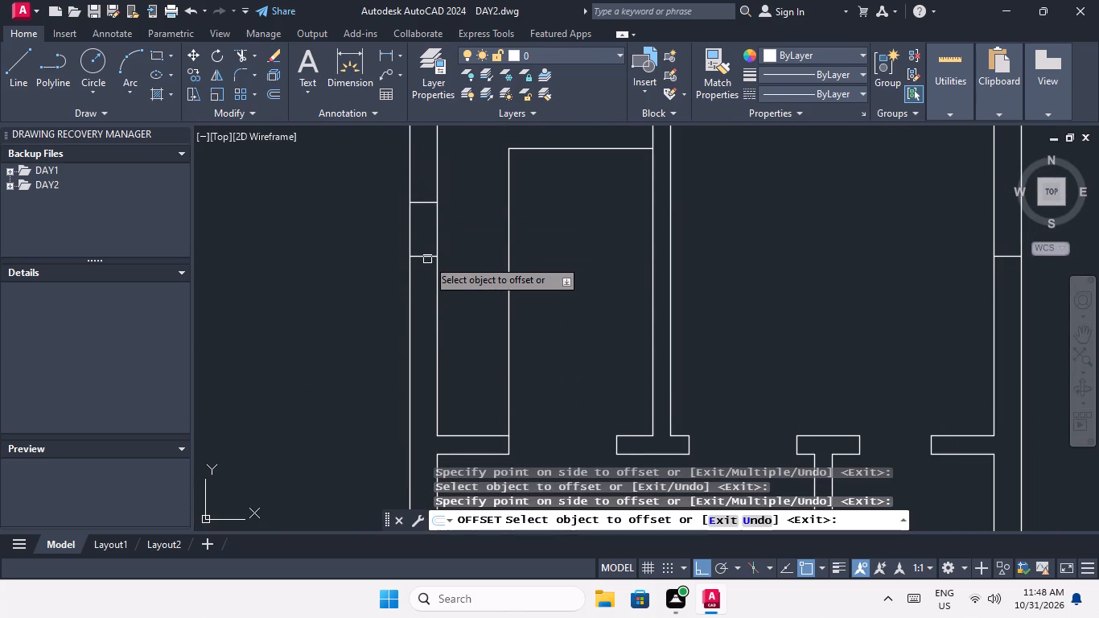
drag(426, 257, 423, 278)
click(423, 283)
Offset the window centre line in the second-row left living area's outer wall 1'6" upward and downward.
scroll(416, 230, down, 3)
middle_drag(434, 270, 434, 217)
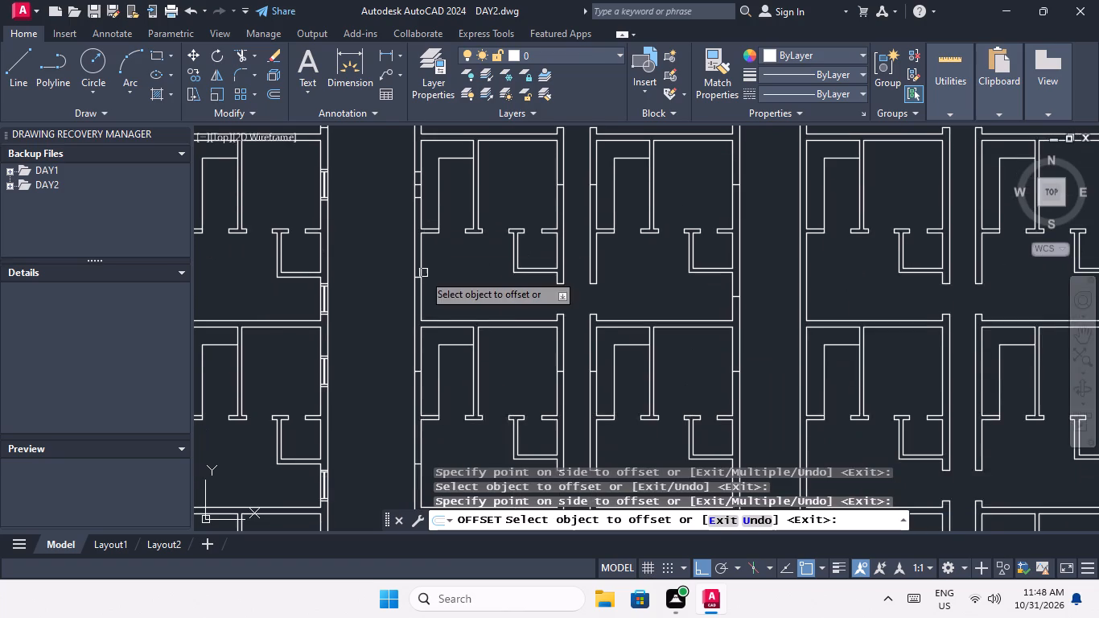
scroll(423, 274, up, 3)
drag(397, 286, 397, 267)
click(397, 230)
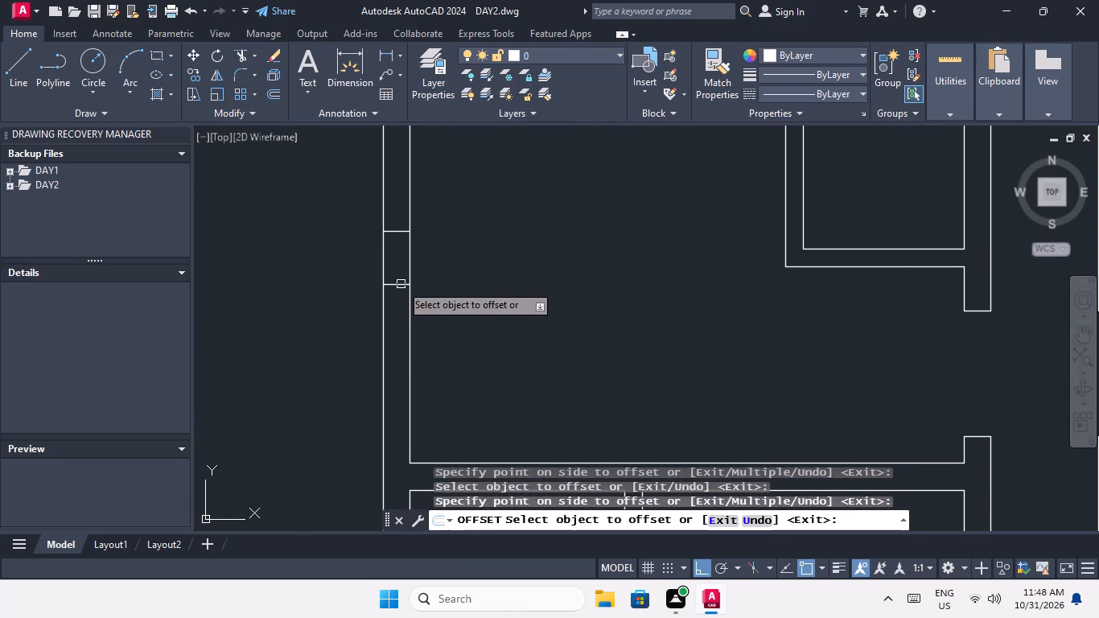
drag(401, 284, 401, 307)
click(399, 332)
Offset the window centre line in the third-row left bedroom's outer wall 1'6" upward and downward.
scroll(401, 280, down, 3)
middle_drag(444, 299, 444, 237)
scroll(412, 306, up, 2)
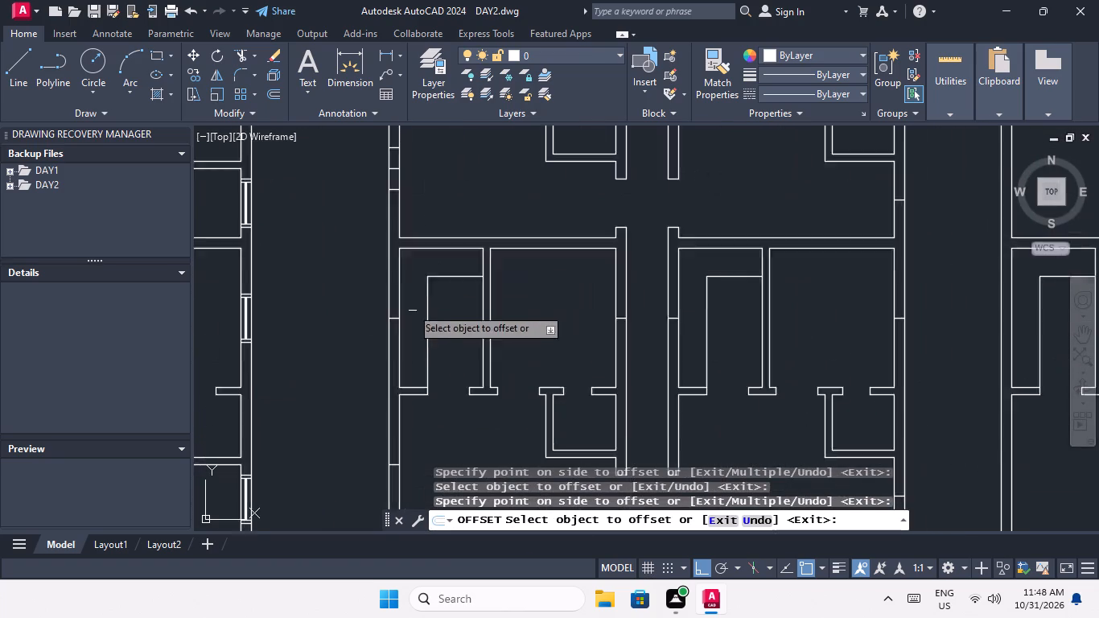
scroll(411, 308, up, 1)
drag(371, 335, 369, 319)
drag(375, 267, 377, 285)
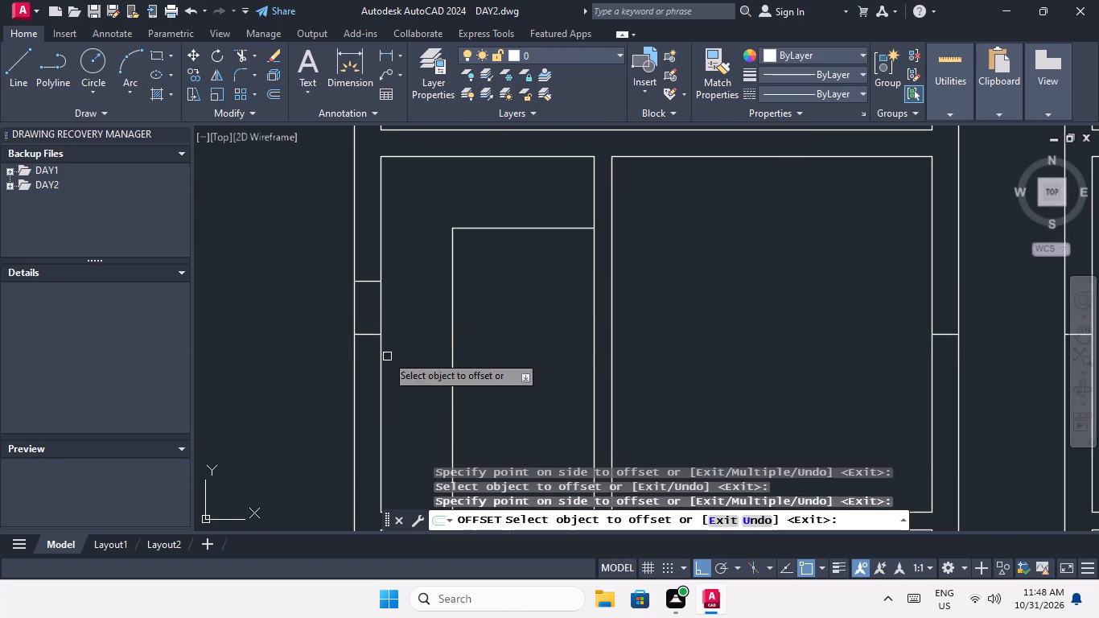
drag(365, 335, 376, 373)
drag(389, 426, 389, 410)
Offset the window centre line in the third-row left living area's outer wall 1'6" upward and downward.
scroll(401, 327, down, 2)
middle_drag(407, 318, 410, 225)
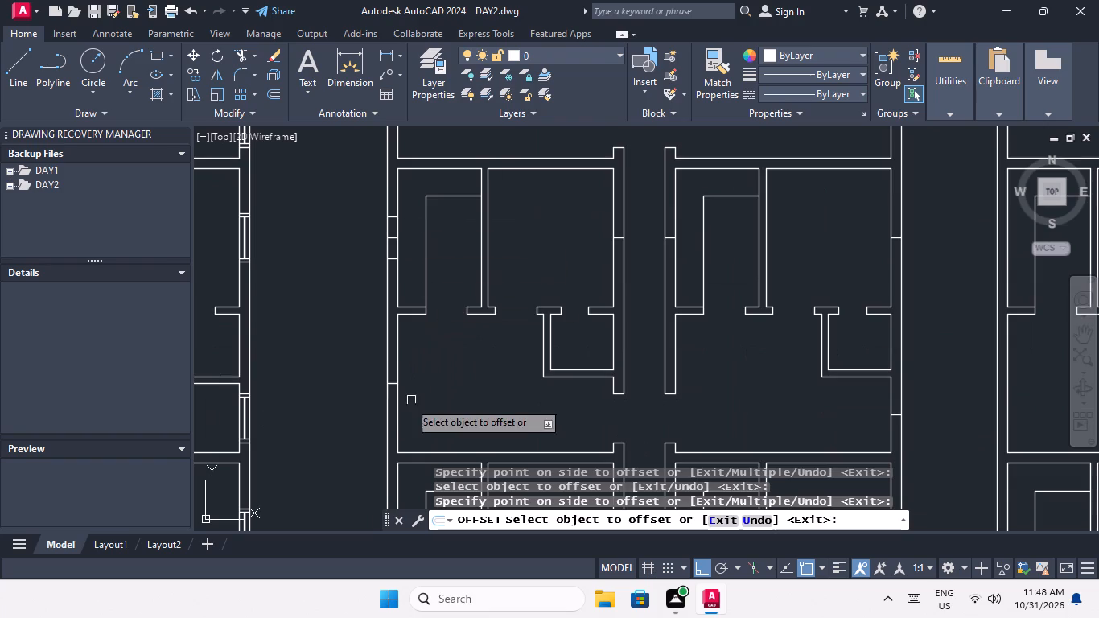
scroll(386, 389, up, 3)
click(416, 377)
click(415, 299)
middle_drag(415, 302, 421, 269)
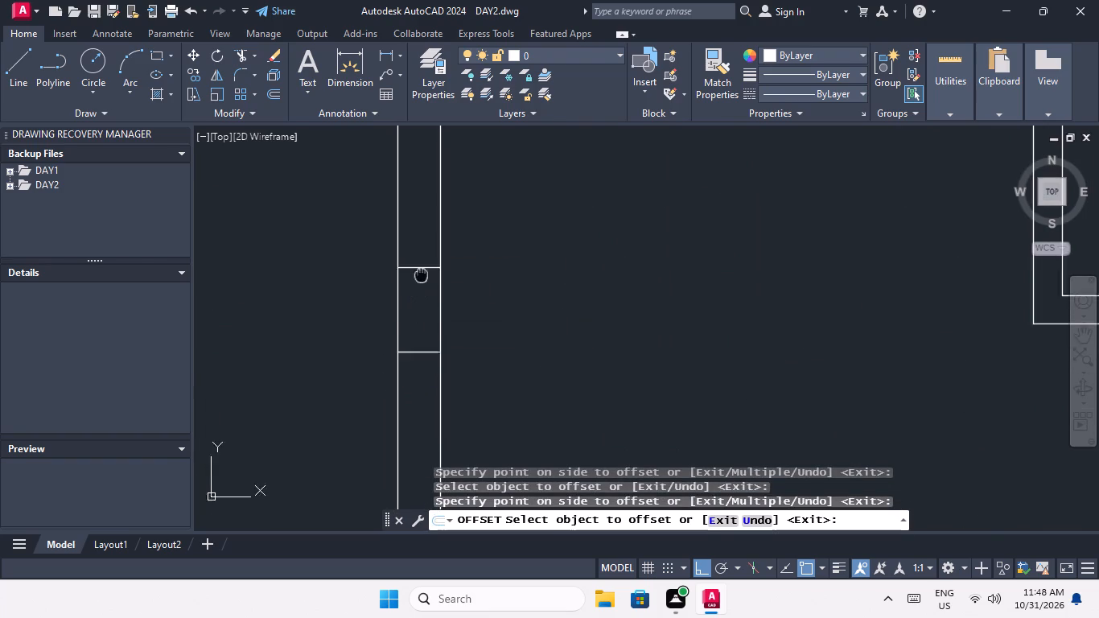
middle_drag(421, 269, 421, 221)
scroll(421, 222, down, 2)
scroll(418, 254, up, 2)
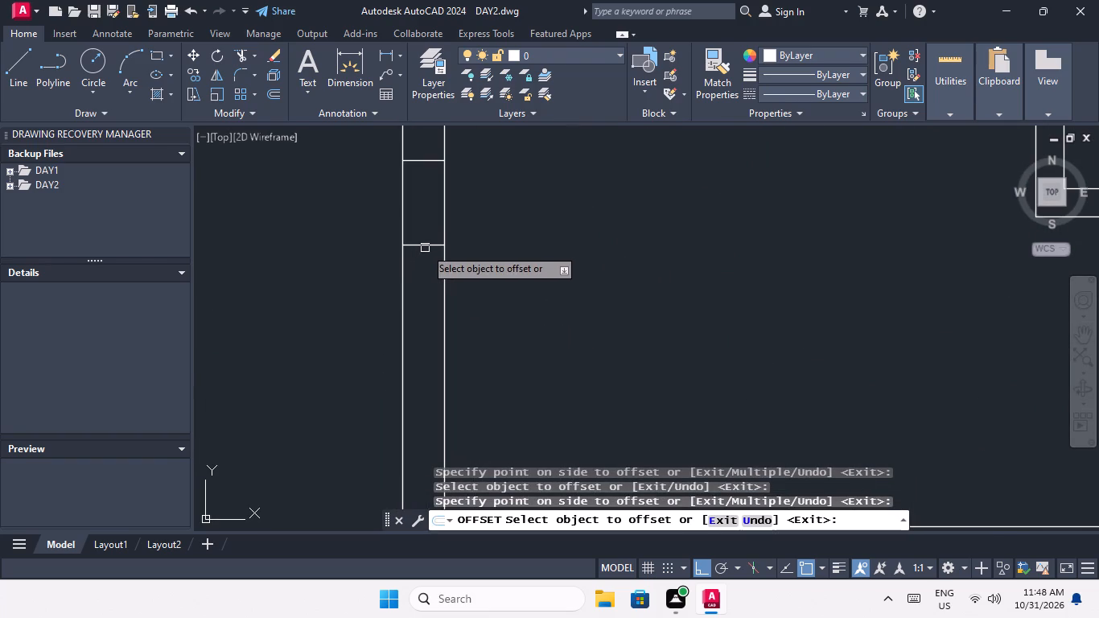
drag(426, 247, 427, 262)
click(430, 277)
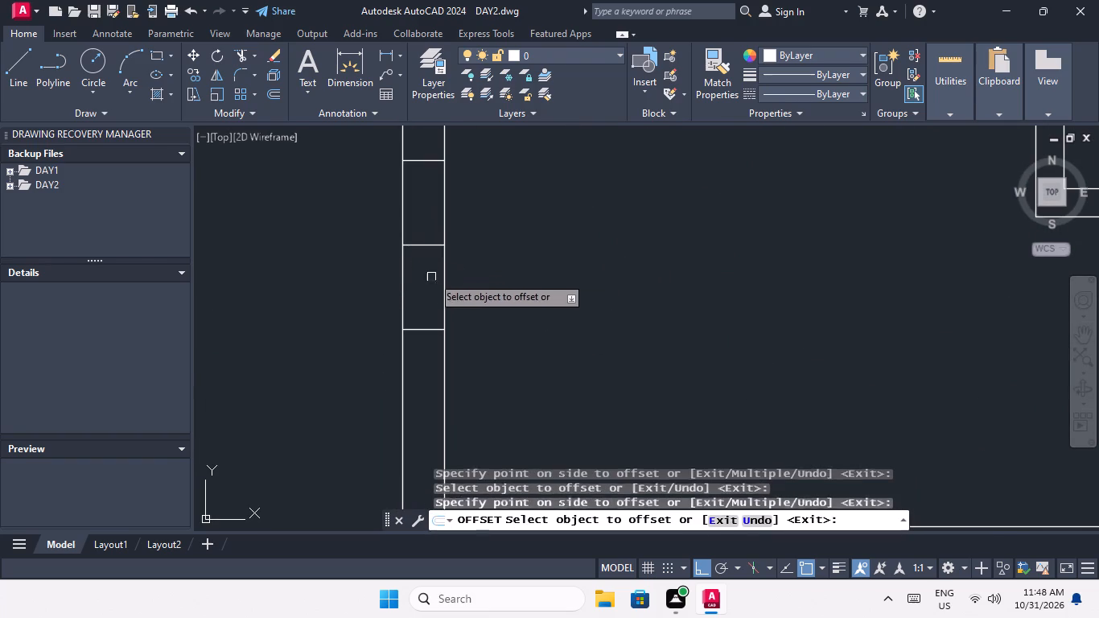
Offset the window centre line in the bottom-row left bedroom's outer wall 1'6" upward and downward.
scroll(433, 269, down, 2)
middle_drag(457, 315, 462, 241)
scroll(463, 247, down, 3)
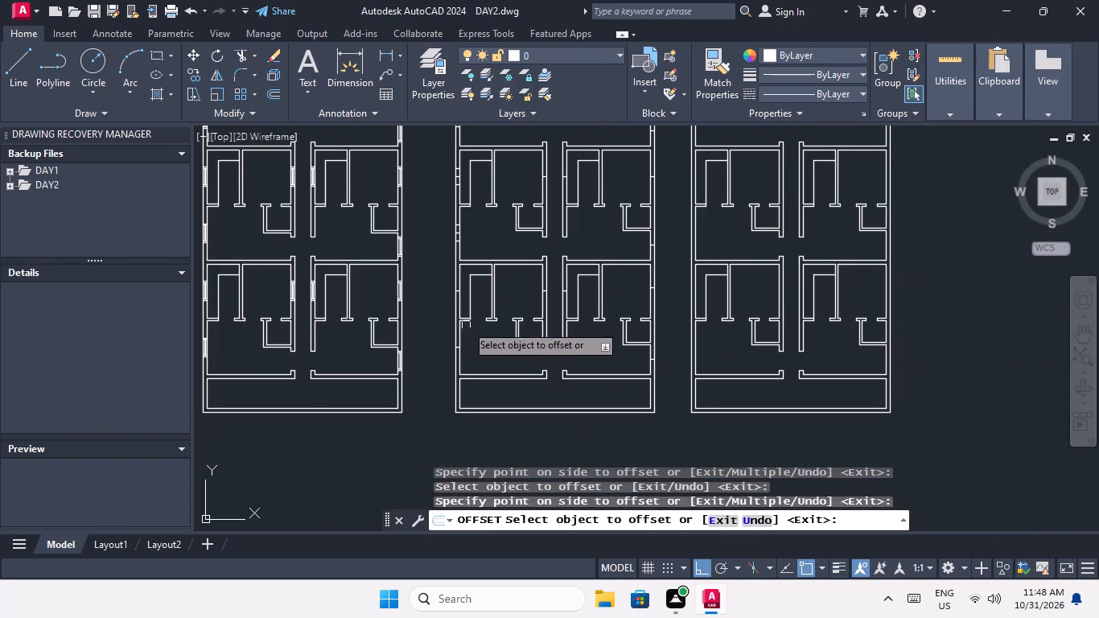
scroll(456, 298, up, 6)
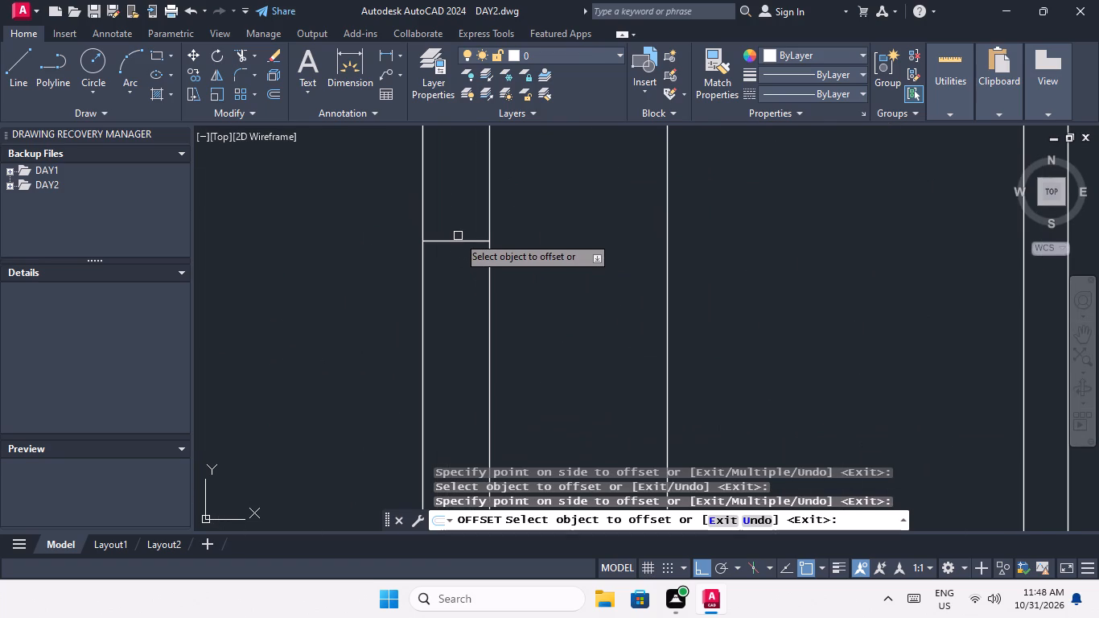
drag(458, 241, 459, 234)
click(464, 185)
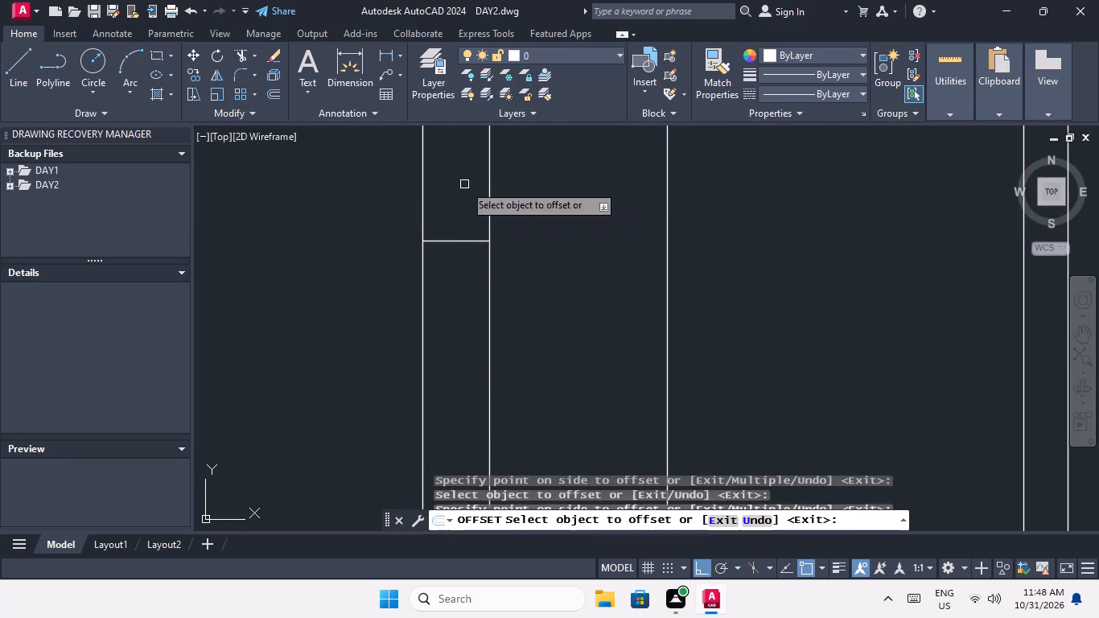
scroll(467, 232, down, 1)
middle_drag(463, 262, 455, 302)
drag(450, 278, 454, 292)
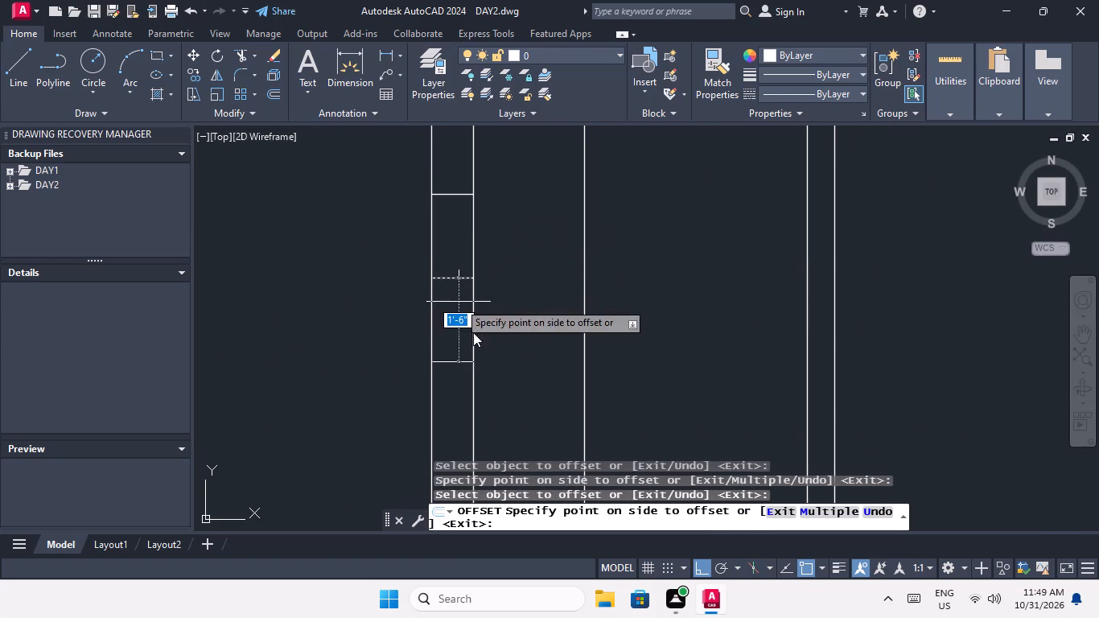
click(472, 332)
scroll(459, 265, down, 3)
scroll(467, 305, up, 3)
click(428, 291)
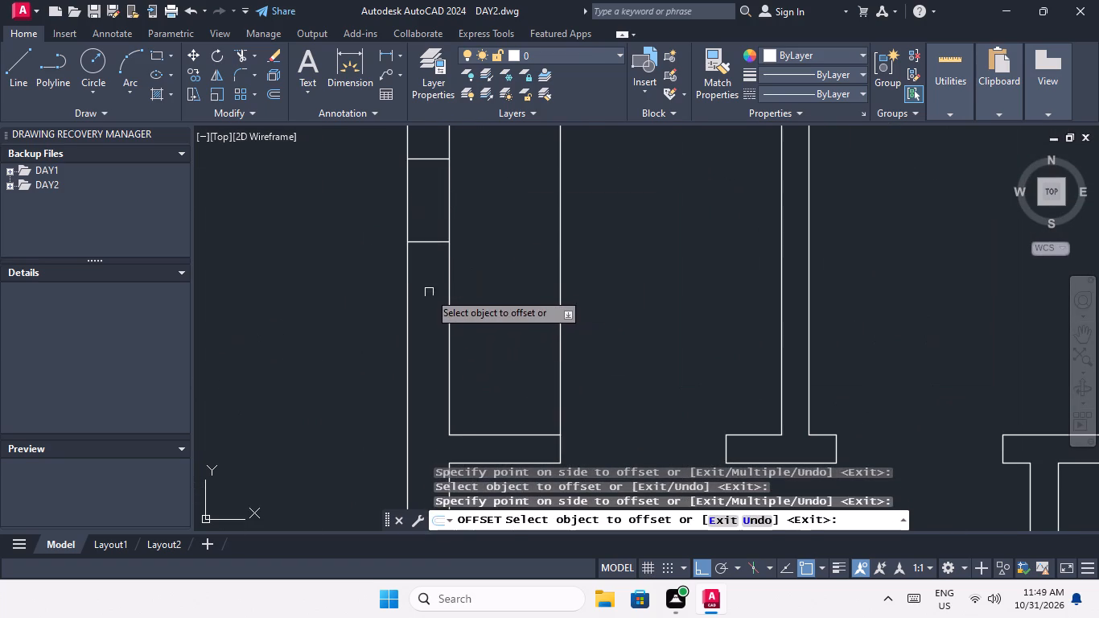
Offset the window centre line in the bottom-row left living area's outer wall 1'6" upward and downward.
scroll(433, 269, down, 2)
middle_drag(458, 288, 458, 223)
middle_drag(459, 336, 446, 270)
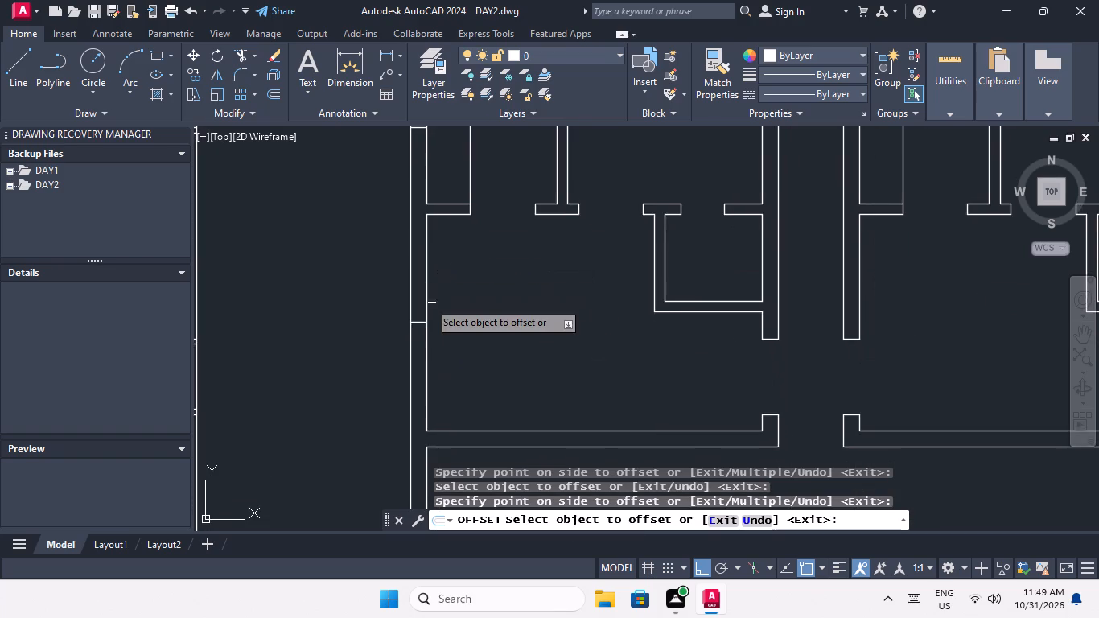
scroll(424, 316, up, 2)
drag(416, 332, 418, 318)
click(427, 250)
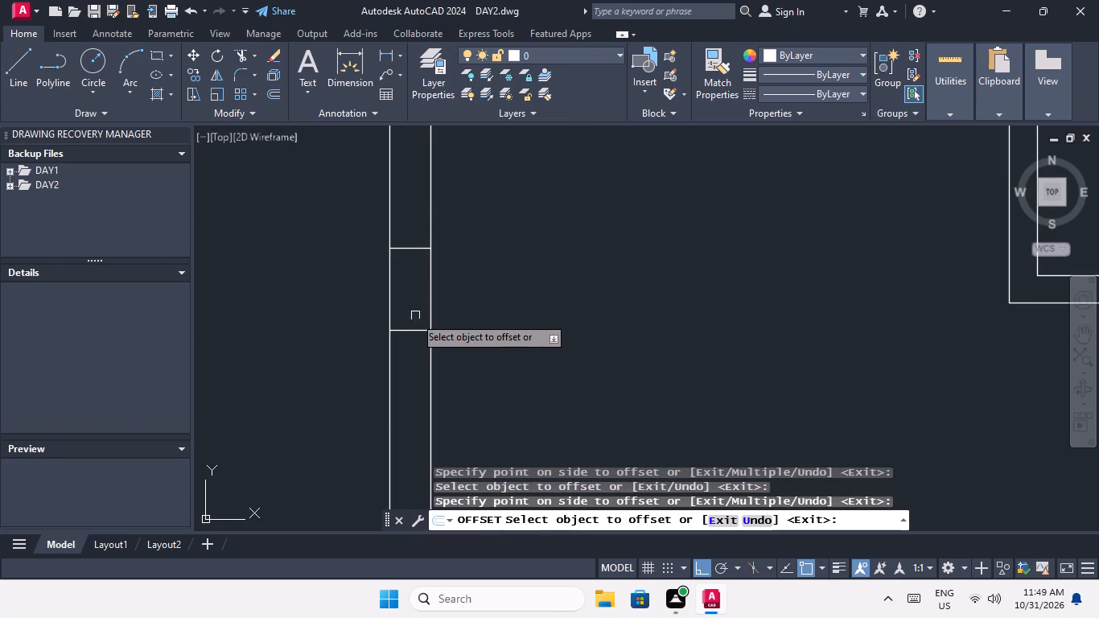
drag(412, 332, 414, 352)
click(423, 382)
Offset the window centre line in the bottom-row left bedroom's corridor-side wall 1'6" upward and downward.
middle_drag(464, 304, 454, 283)
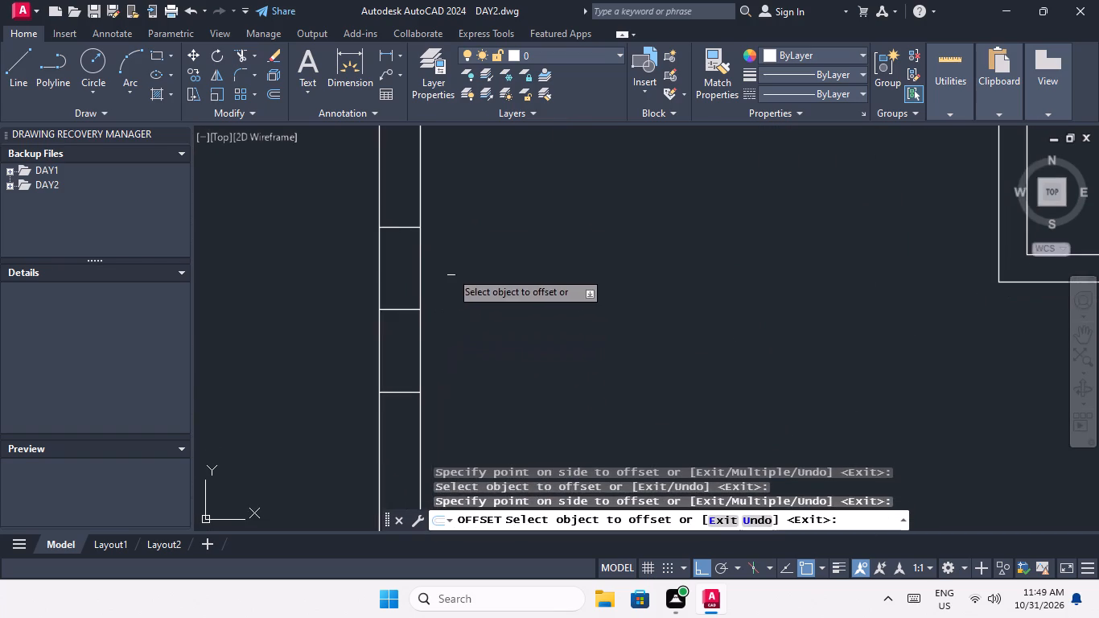
scroll(451, 271, down, 3)
middle_drag(534, 307, 366, 375)
middle_drag(481, 339, 471, 441)
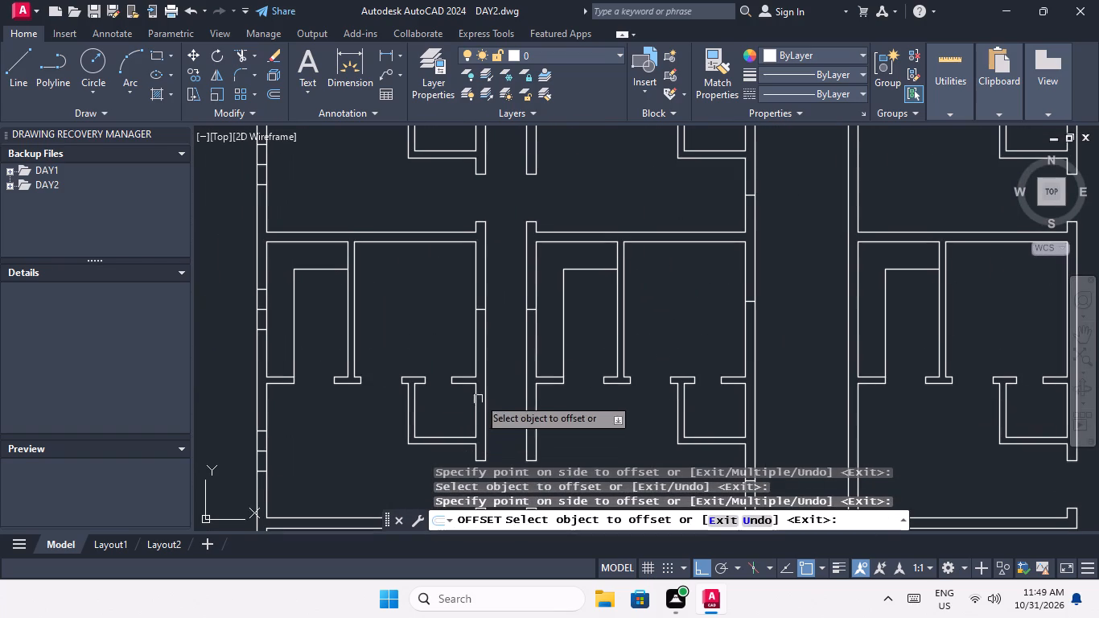
scroll(483, 313, up, 2)
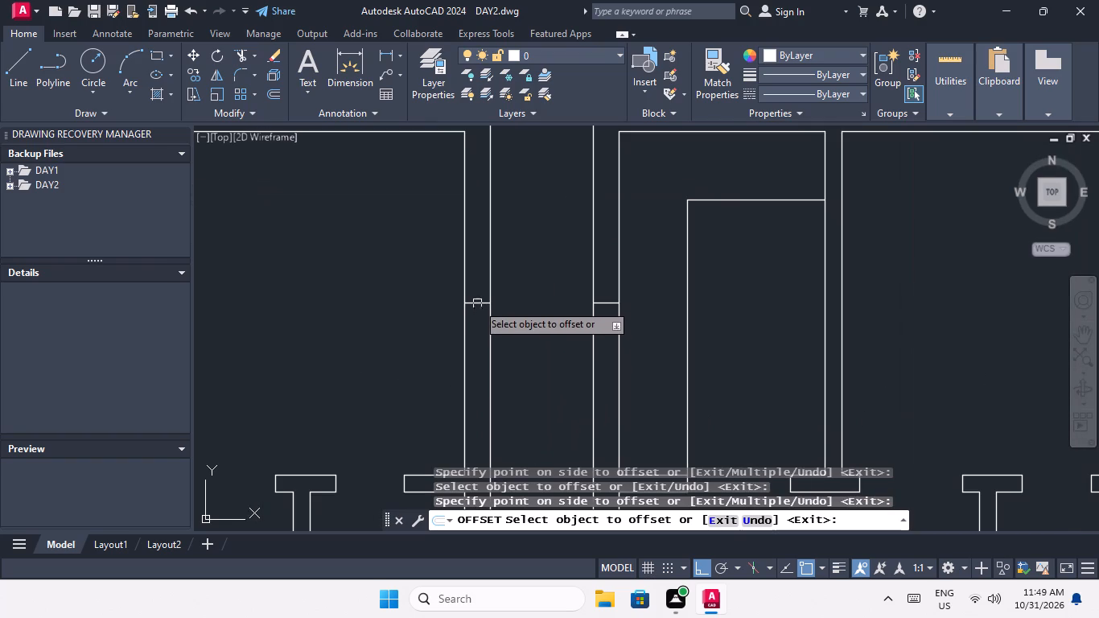
click(477, 303)
click(477, 255)
click(482, 305)
click(488, 352)
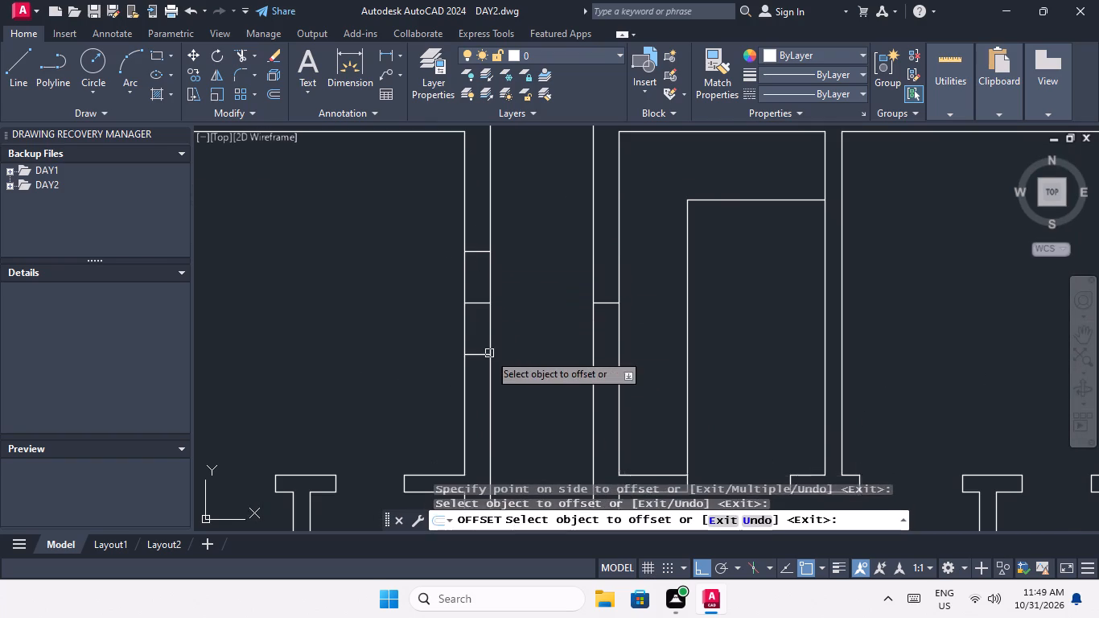
Offset the window centre line in the third-row left bedroom's corridor-side wall 1'6" upward and downward.
scroll(494, 306, down, 2)
middle_drag(495, 306, 472, 403)
scroll(464, 309, down, 1)
middle_drag(464, 309, 451, 379)
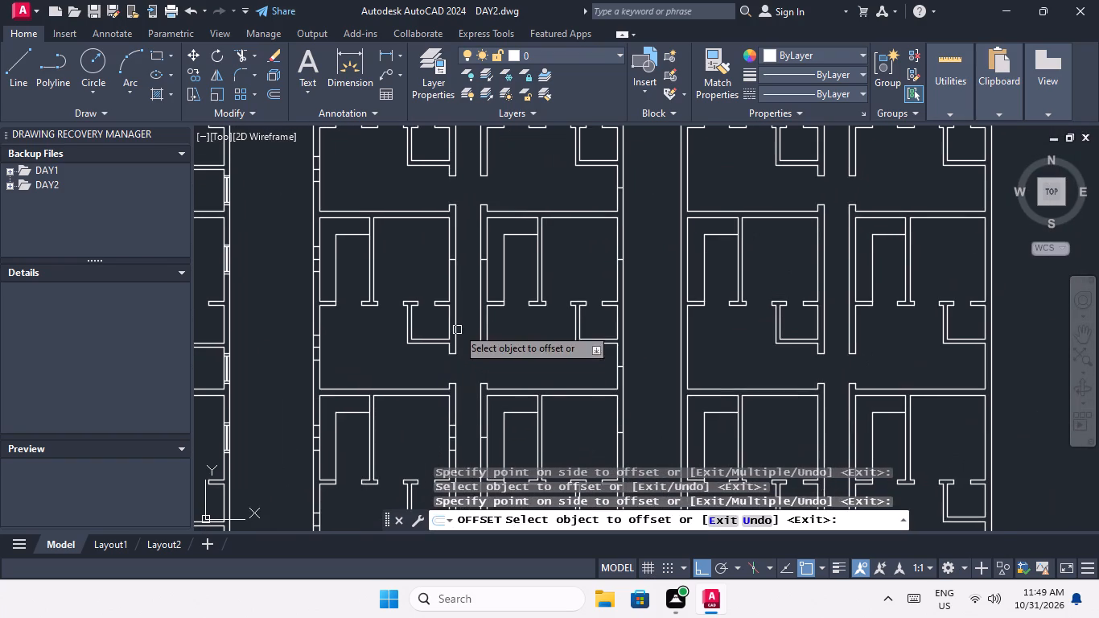
scroll(452, 262, up, 3)
drag(453, 253, 453, 242)
click(453, 210)
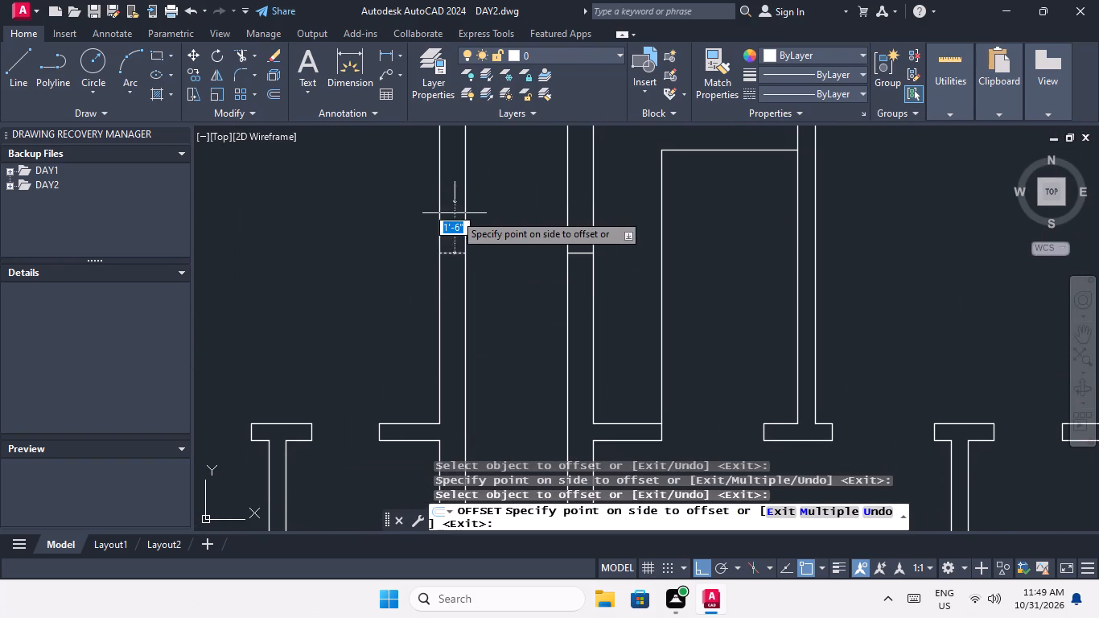
click(455, 201)
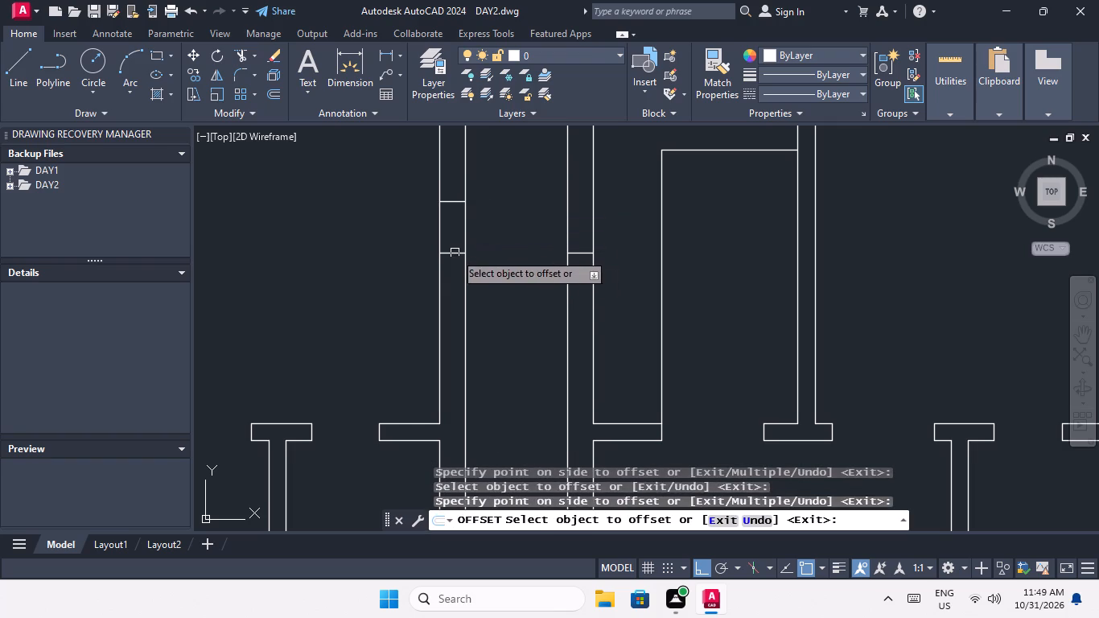
drag(455, 253, 455, 266)
click(458, 286)
scroll(462, 281, down, 3)
scroll(458, 279, up, 6)
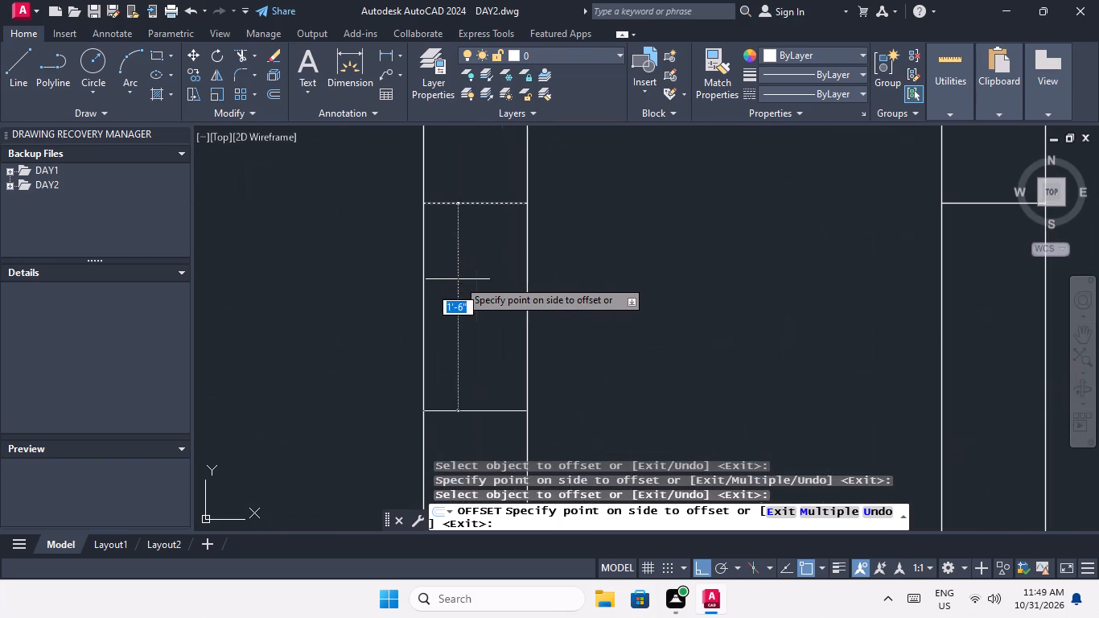
click(463, 299)
Offset the window centre line in the second-row left bedroom's corridor-side wall 1'6" upward and downward.
scroll(463, 298, down, 4)
middle_drag(513, 274, 509, 354)
scroll(496, 264, down, 3)
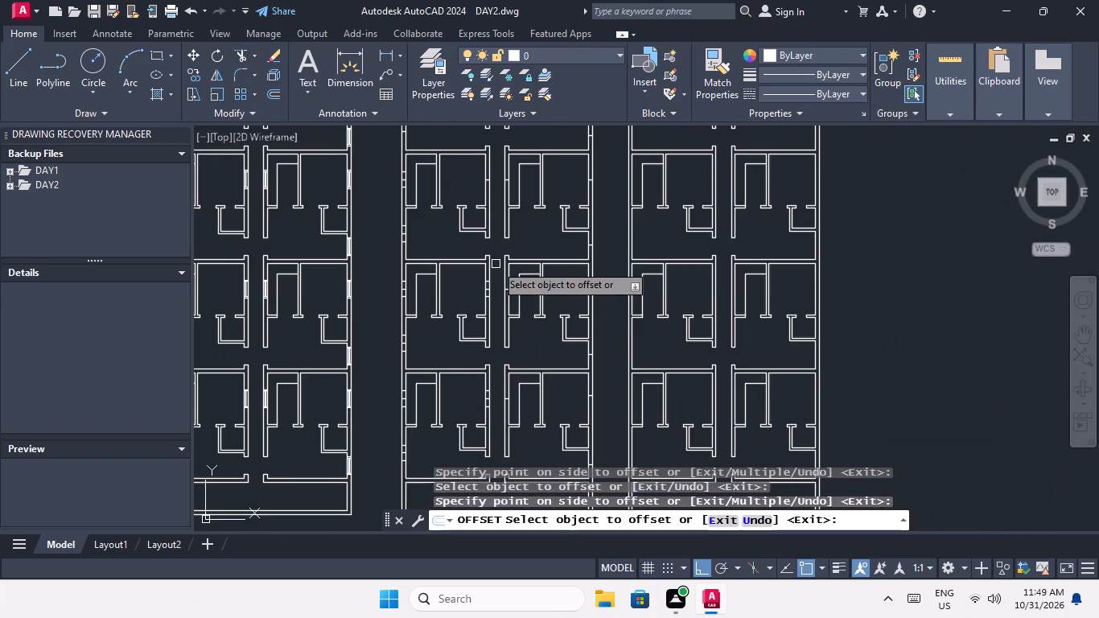
middle_drag(496, 274, 494, 322)
scroll(481, 219, up, 3)
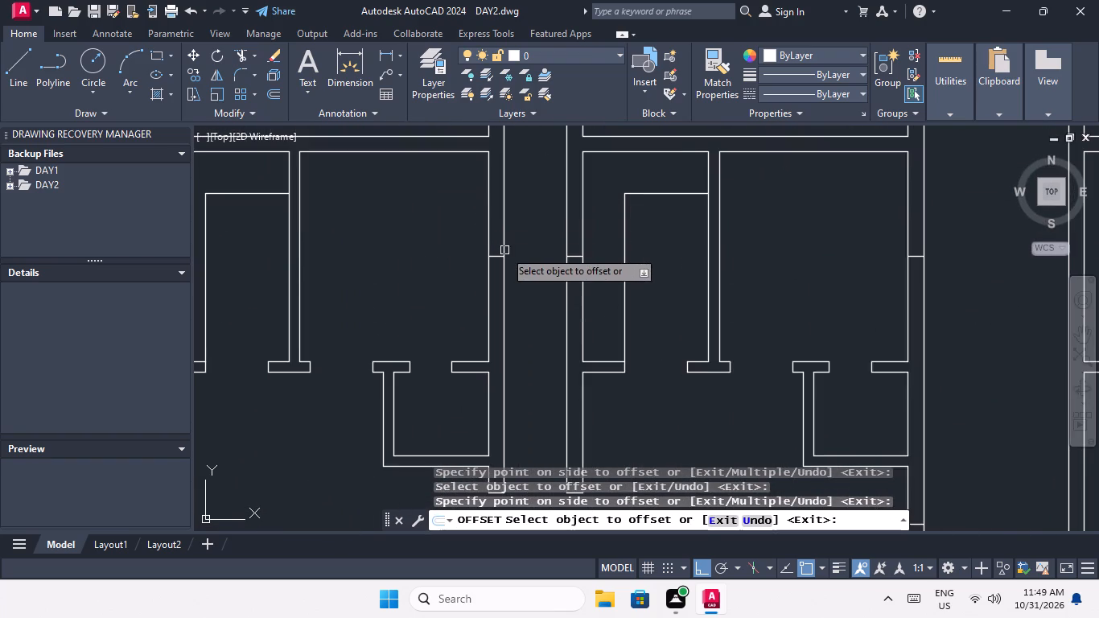
scroll(504, 250, up, 2)
click(485, 266)
click(481, 185)
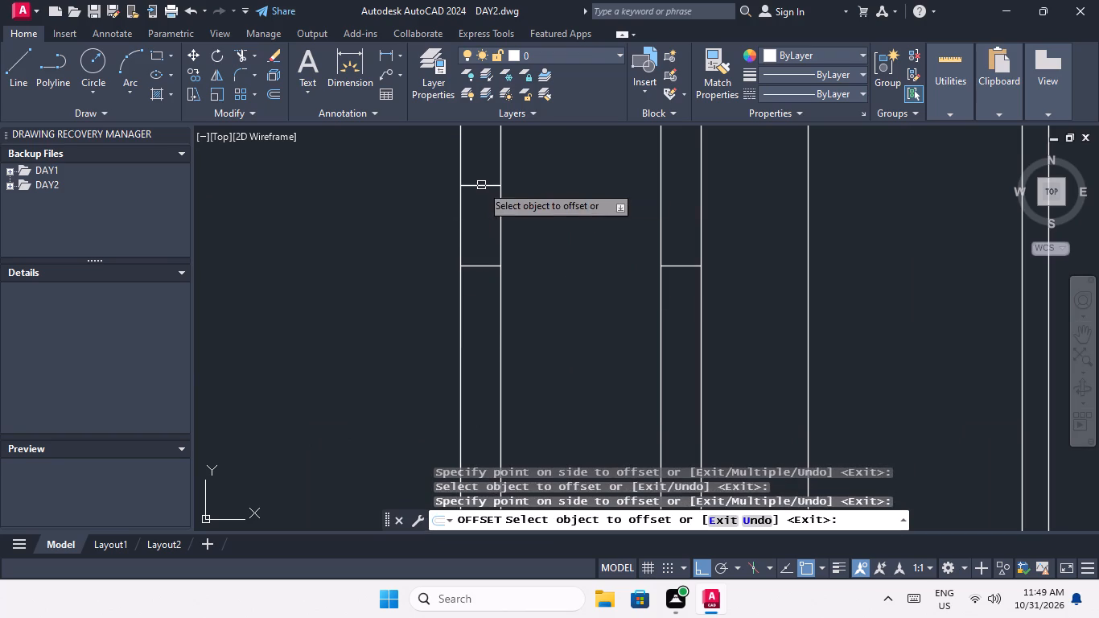
click(483, 266)
click(486, 355)
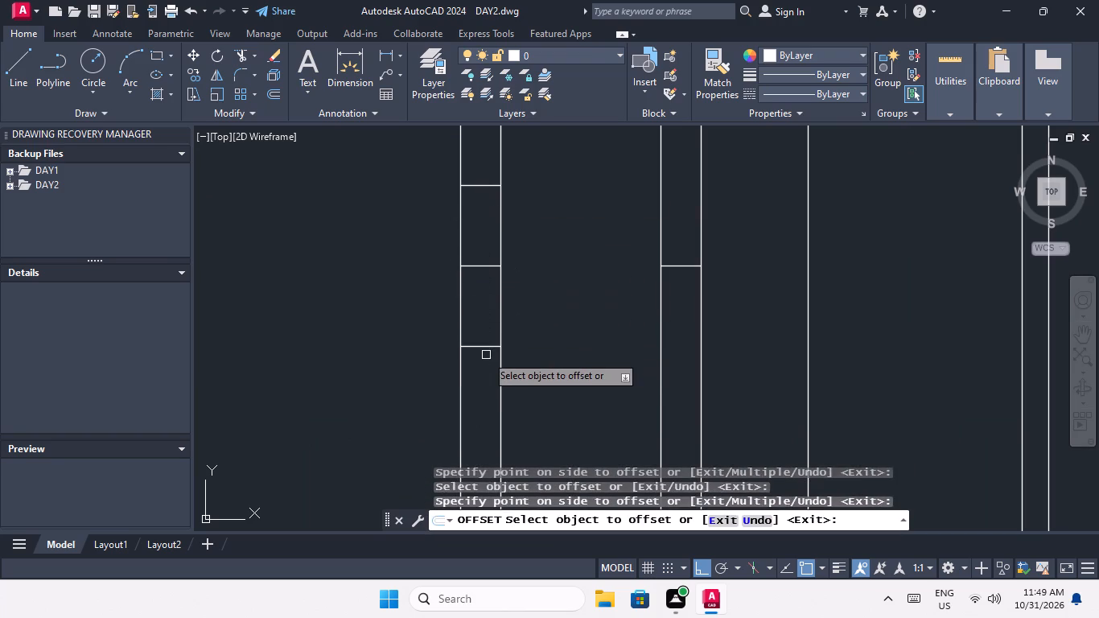
Offset the window centre line in the second-row right bedroom's corridor-side wall 1'6" upward and downward.
scroll(526, 313, down, 1)
middle_drag(521, 354, 496, 420)
scroll(510, 313, down, 3)
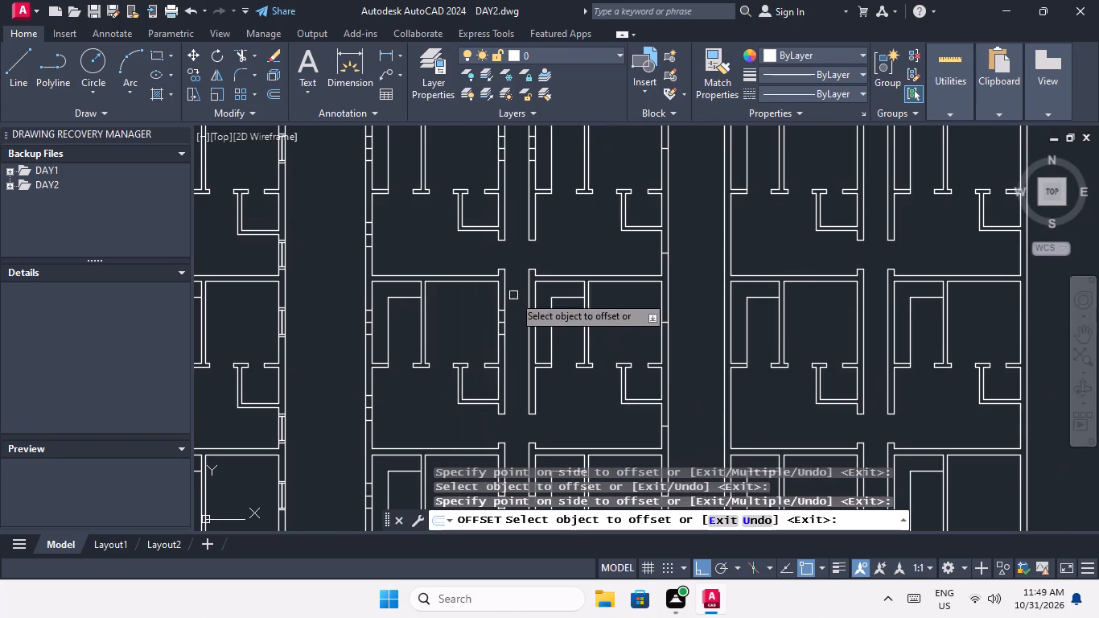
middle_drag(513, 301, 500, 394)
middle_drag(497, 394, 468, 323)
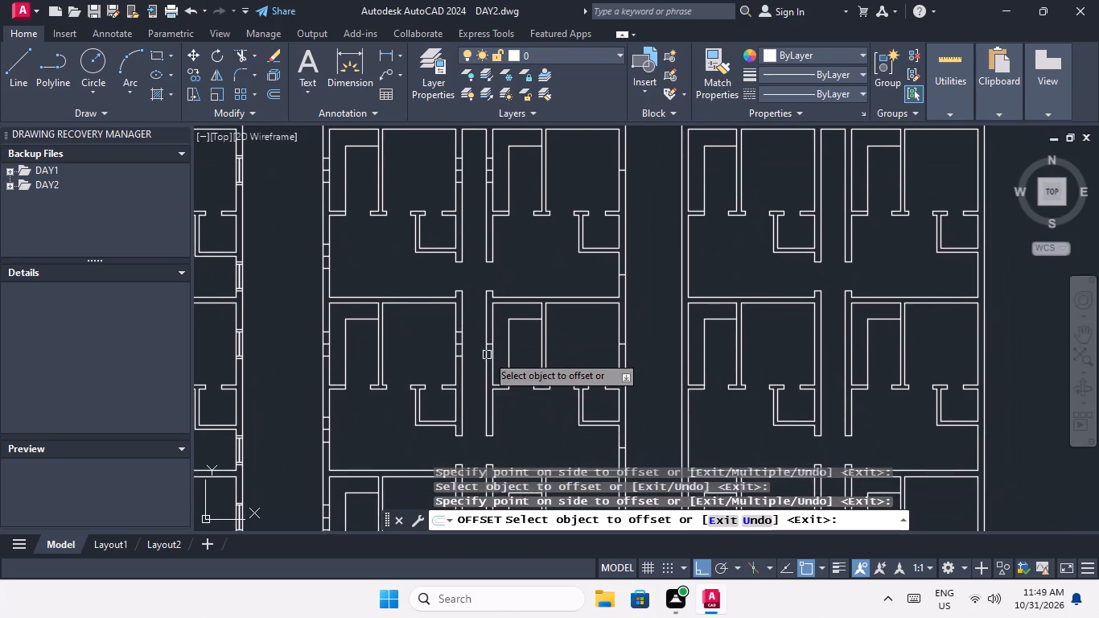
scroll(489, 356, up, 3)
drag(492, 314, 495, 303)
click(492, 240)
drag(488, 315, 491, 332)
click(496, 373)
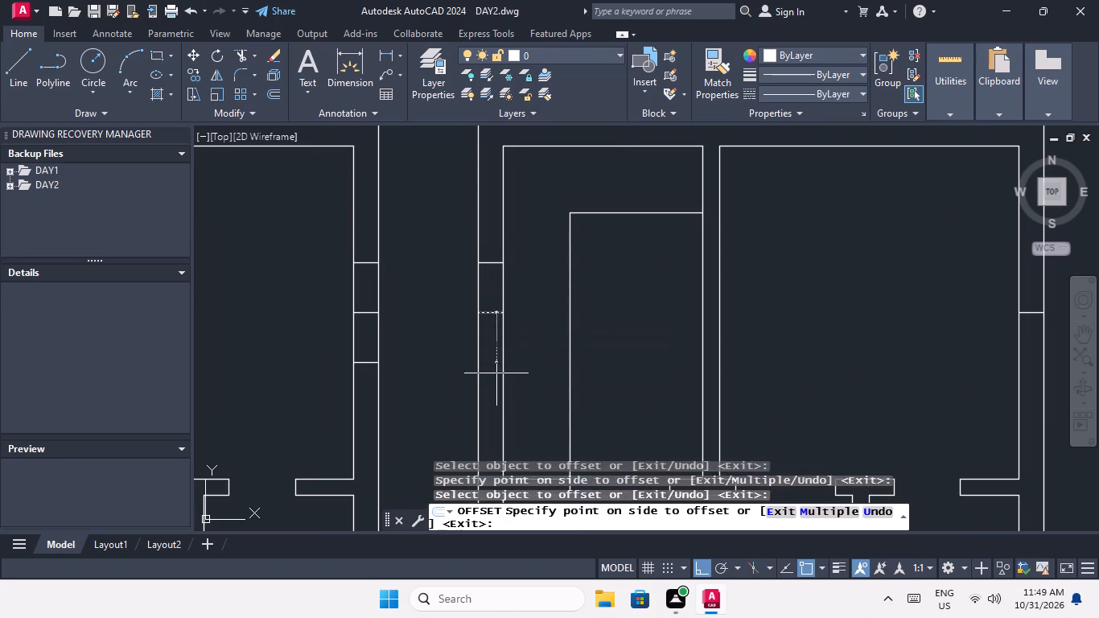
Offset the window centre line in the third-row right bedroom's corridor-side wall 1'6" upward and downward.
middle_drag(554, 361, 539, 270)
scroll(542, 270, down, 3)
middle_drag(550, 336, 500, 181)
scroll(474, 275, up, 4)
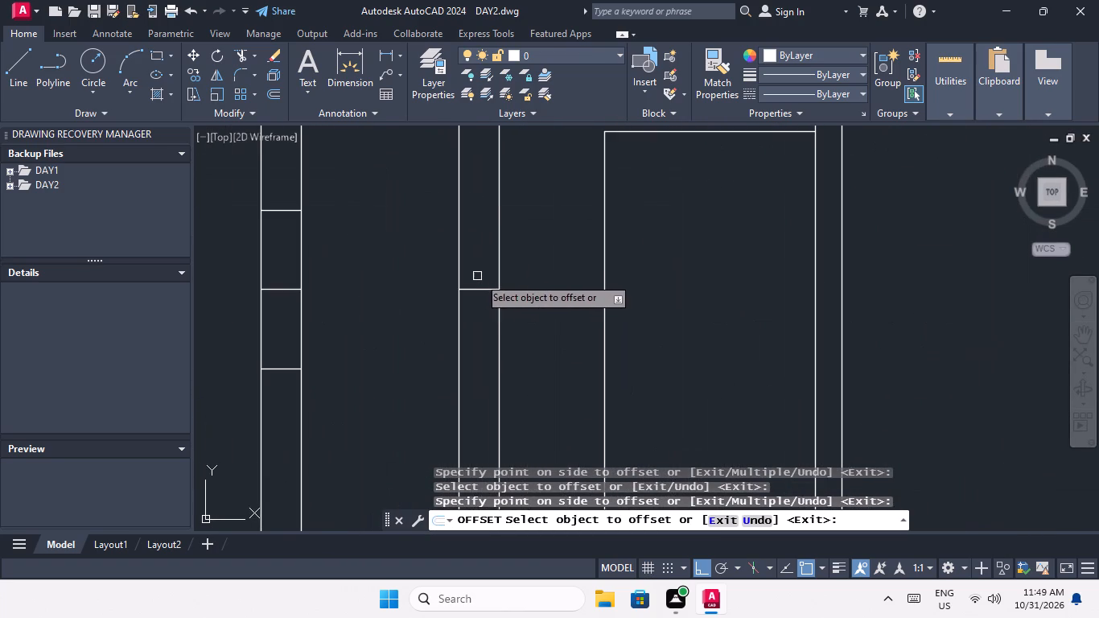
drag(481, 290, 483, 278)
click(486, 225)
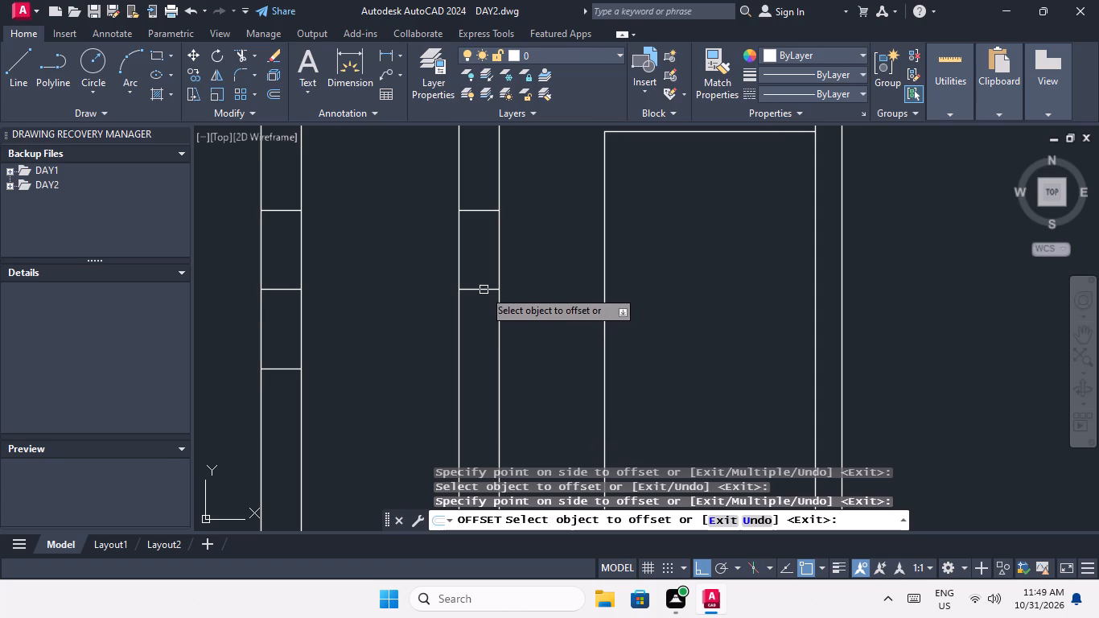
drag(481, 290, 482, 297)
click(492, 342)
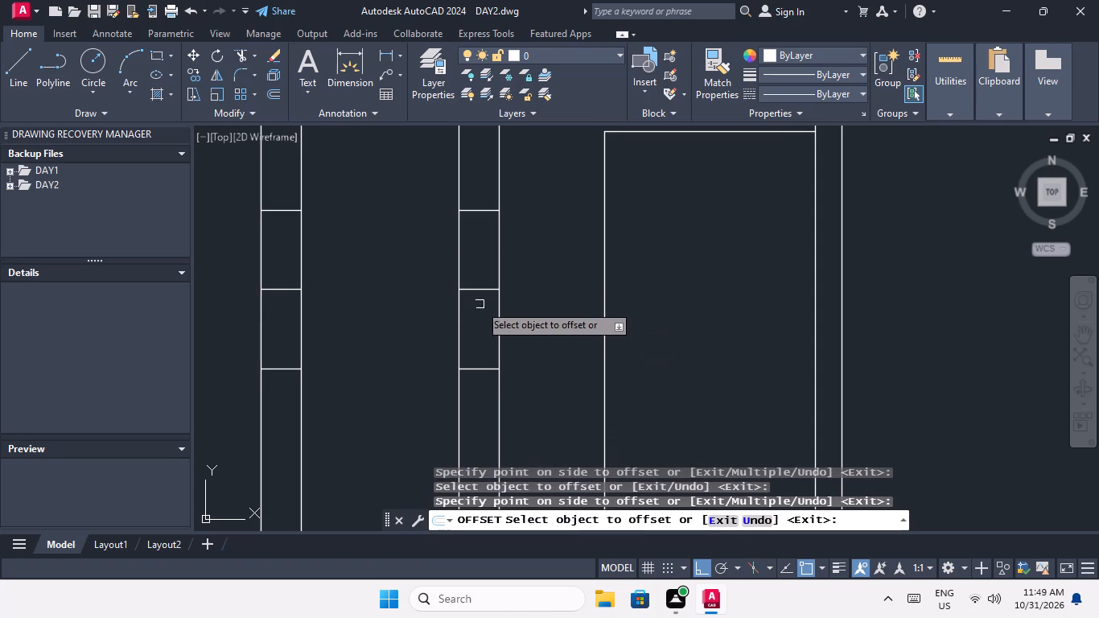
Offset the window centre line in the bottom-row right bedroom's corridor-side wall 1'6" upward and downward.
middle_drag(512, 310, 510, 215)
scroll(512, 216, down, 2)
middle_drag(531, 310, 529, 298)
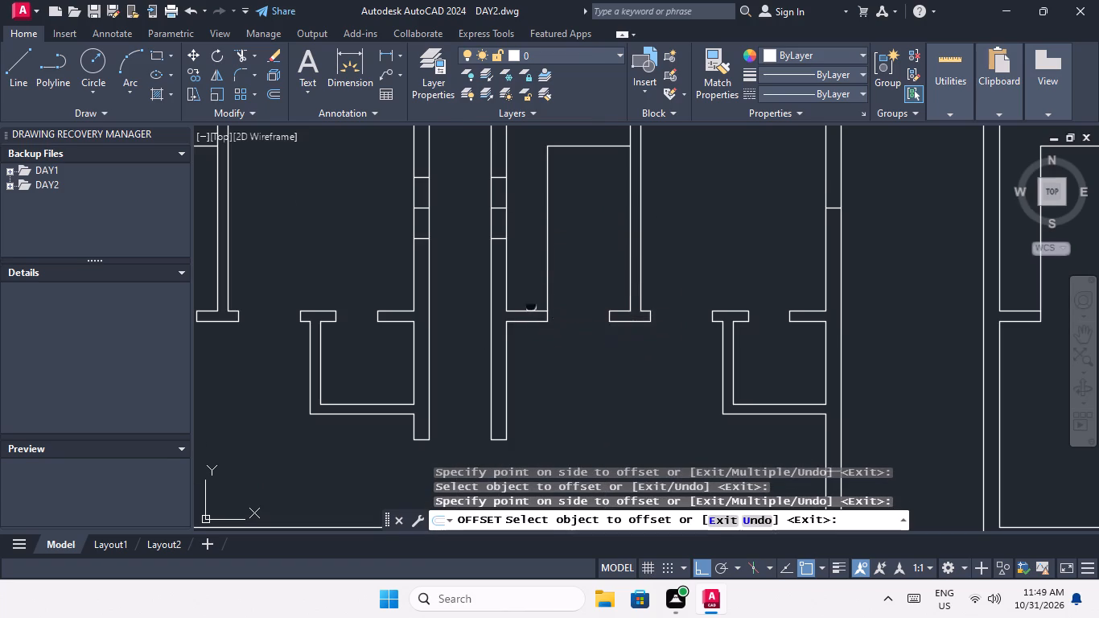
middle_drag(529, 298, 508, 228)
scroll(505, 241, down, 2)
scroll(494, 363, up, 3)
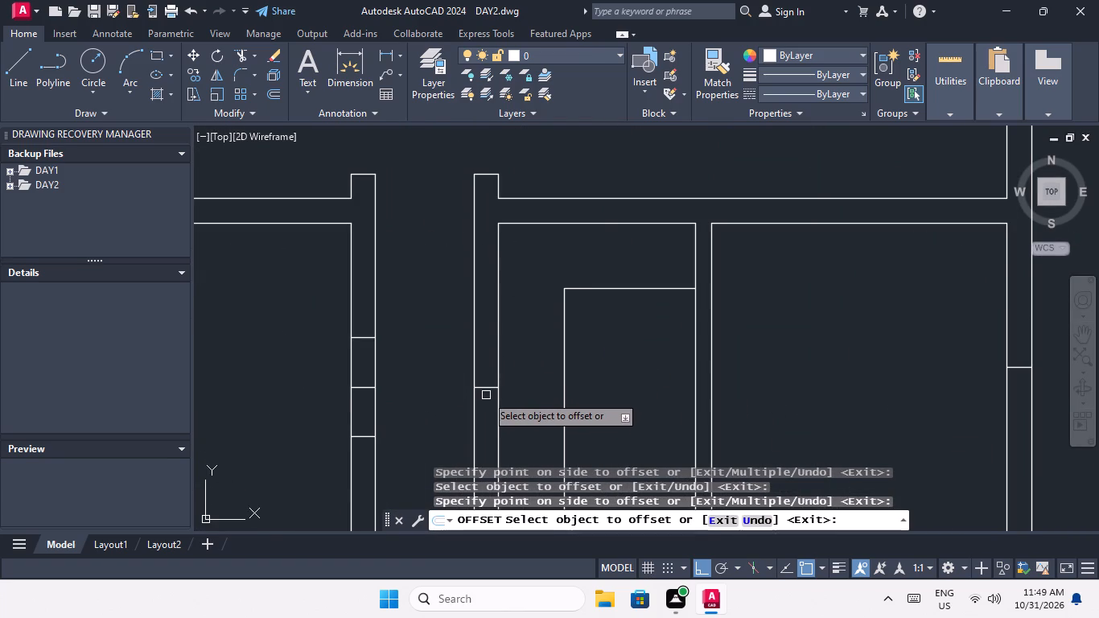
scroll(486, 395, up, 1)
drag(487, 385, 487, 377)
click(487, 311)
middle_drag(492, 316, 484, 224)
scroll(484, 301, down, 1)
click(481, 296)
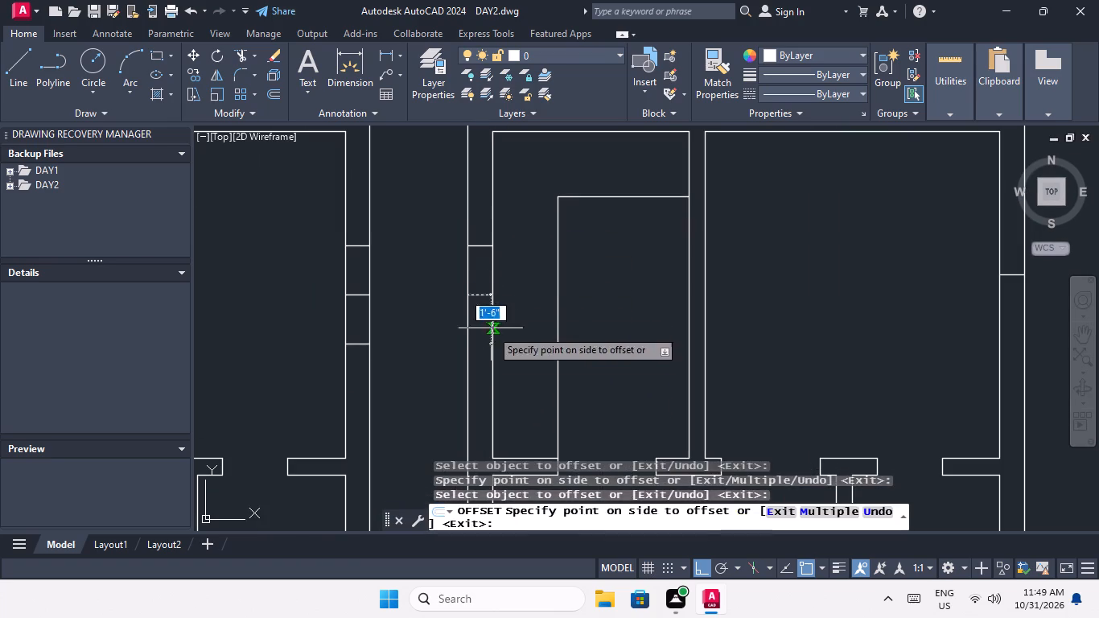
click(490, 348)
Offset the window centre line in the bottom-row right living area's outer wall 1'6" upward and downward.
middle_drag(511, 294, 488, 219)
scroll(488, 219, down, 2)
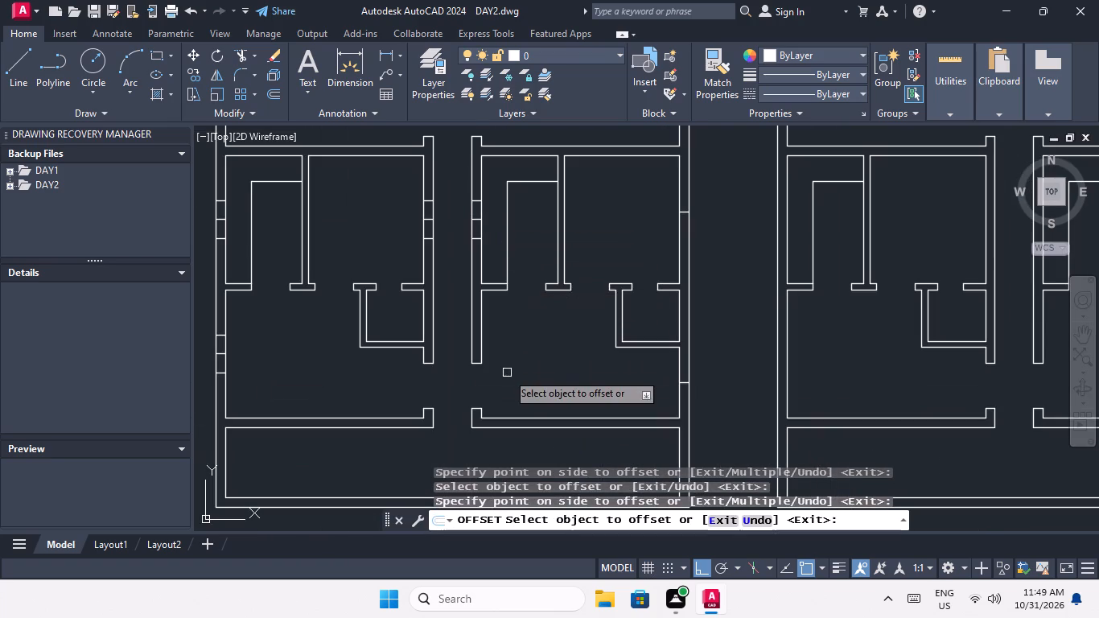
middle_drag(508, 373, 398, 408)
middle_drag(555, 416, 412, 282)
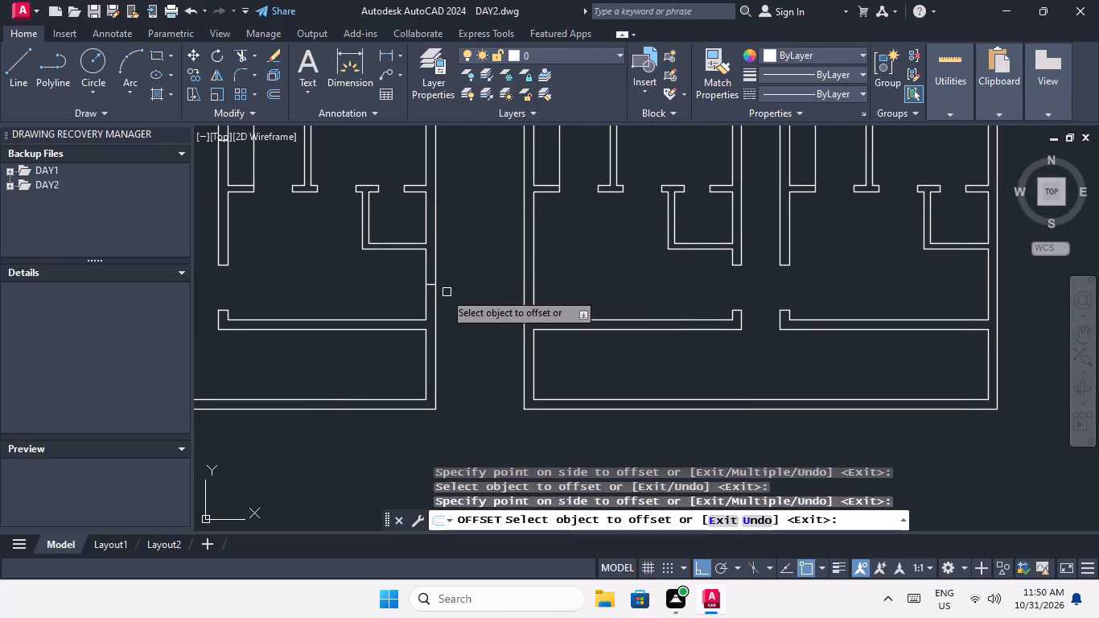
scroll(433, 270, up, 3)
drag(429, 328, 426, 301)
click(423, 230)
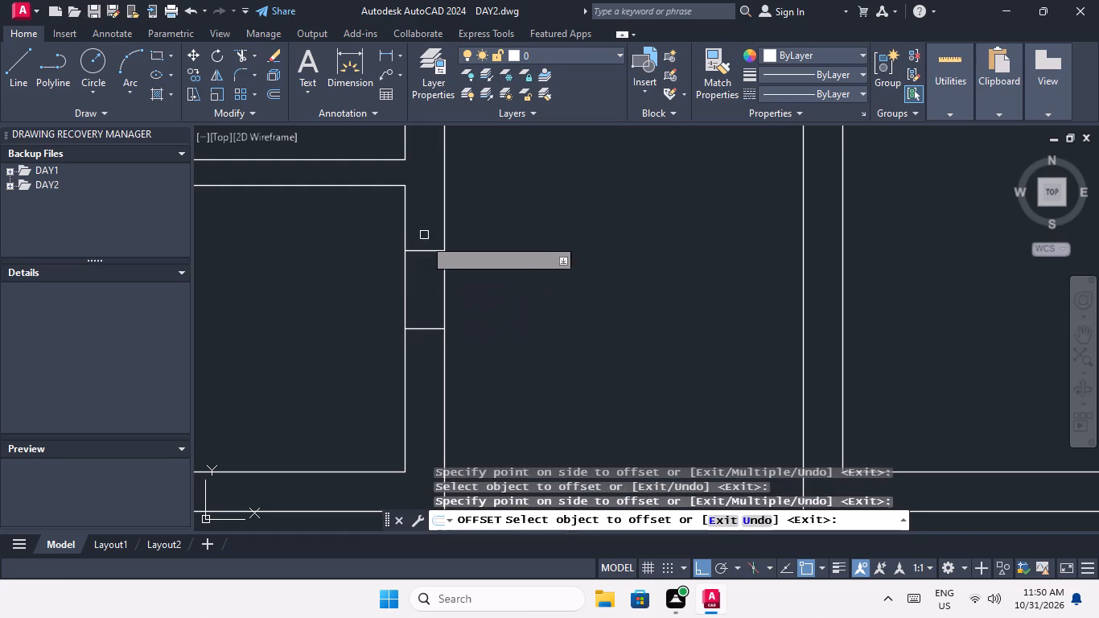
drag(429, 327, 429, 337)
click(426, 386)
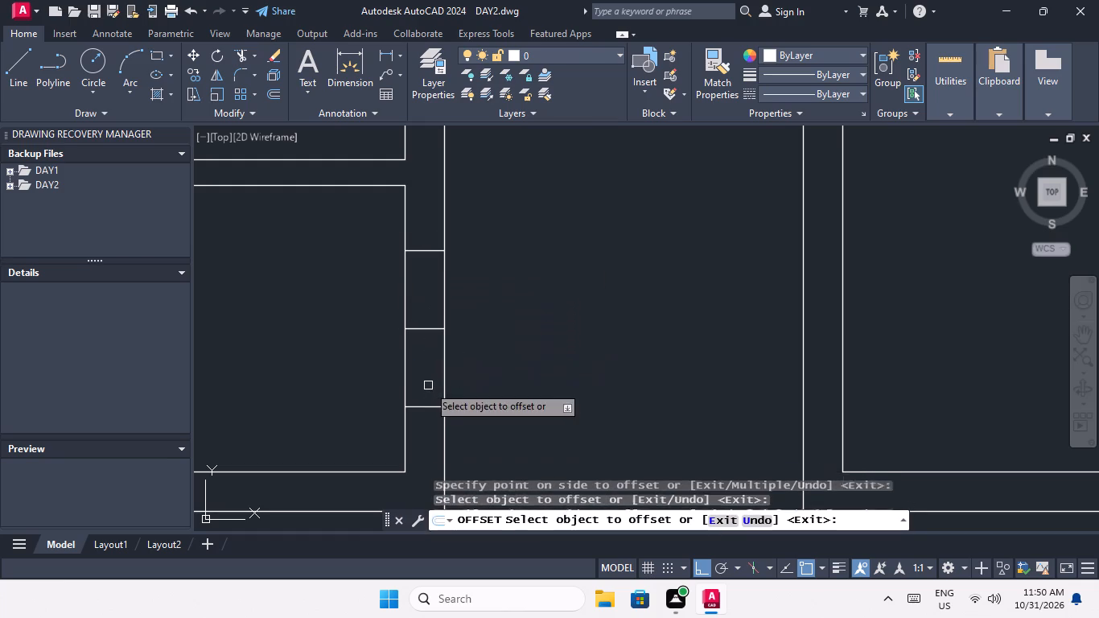
Offset the window centre line in the bottom-row right bedroom's outer wall 1'6" upward and downward.
middle_drag(436, 363, 431, 417)
scroll(471, 336, down, 1)
middle_drag(471, 379, 470, 413)
middle_drag(484, 385, 480, 425)
scroll(493, 352, down, 1)
middle_drag(493, 361, 492, 404)
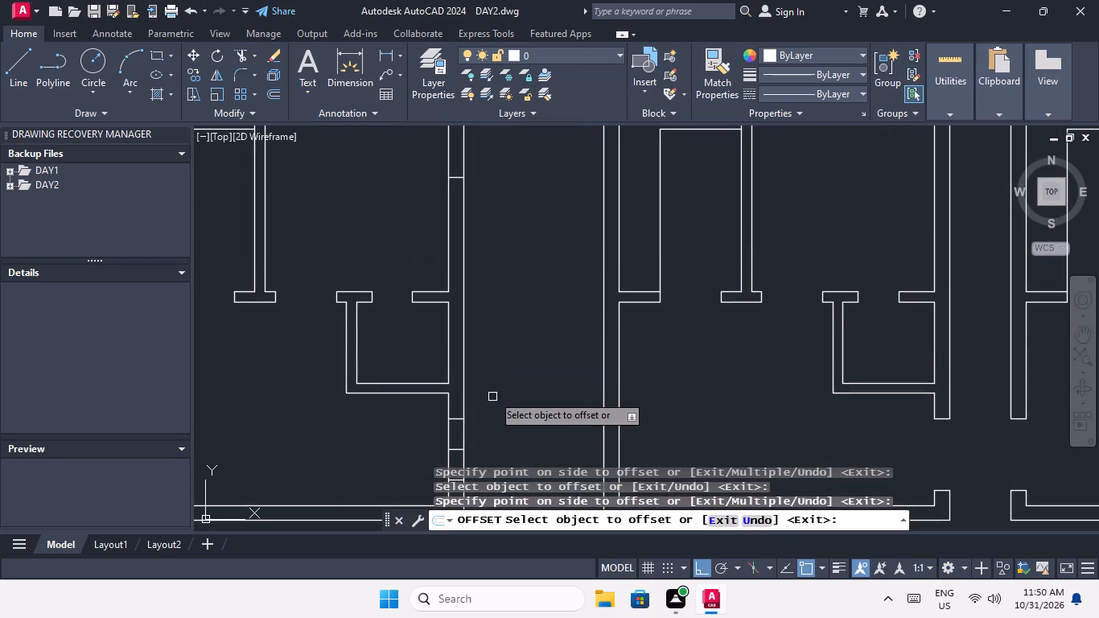
middle_drag(503, 334, 496, 413)
scroll(496, 413, down, 1)
scroll(466, 315, up, 3)
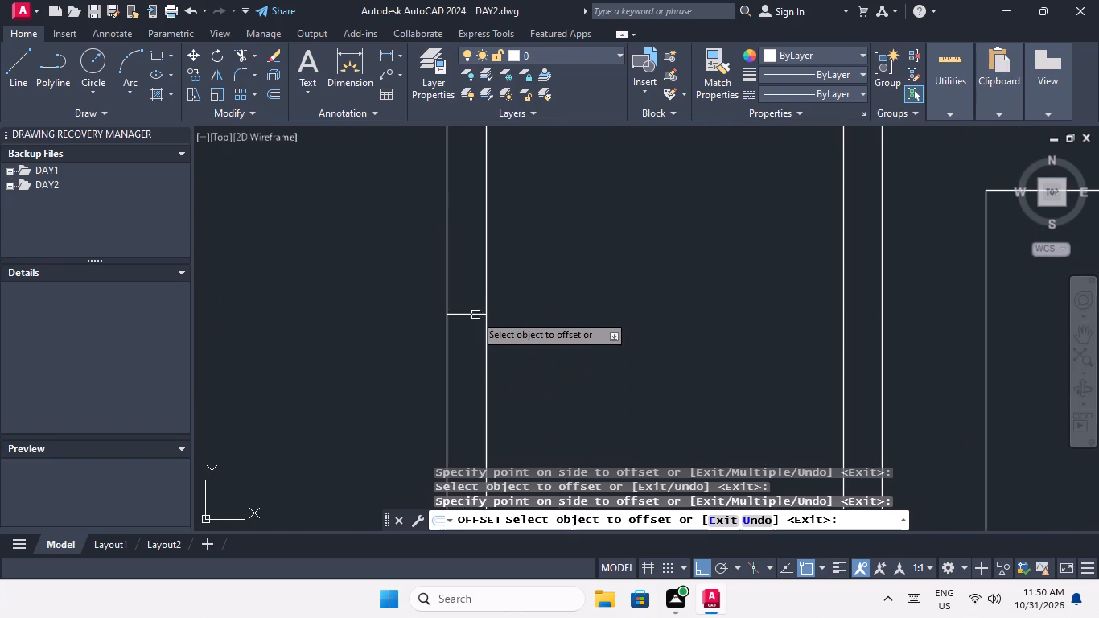
click(475, 313)
click(465, 241)
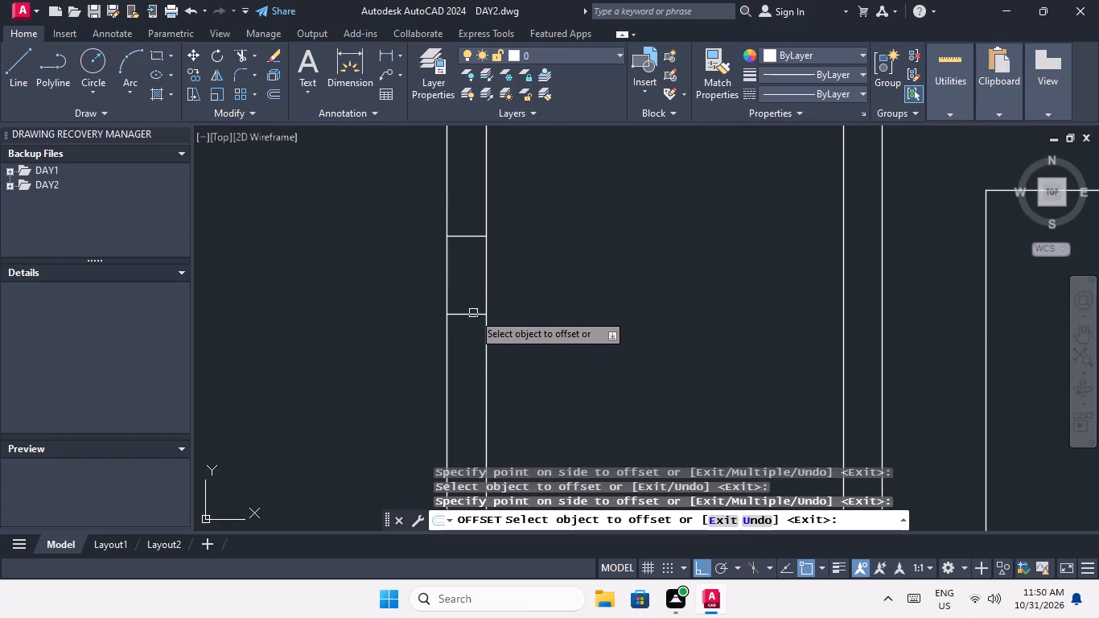
click(473, 313)
click(476, 375)
Offset the window centre line in the third-row right living area's outer wall 1'6" upward and downward.
middle_drag(533, 336, 526, 406)
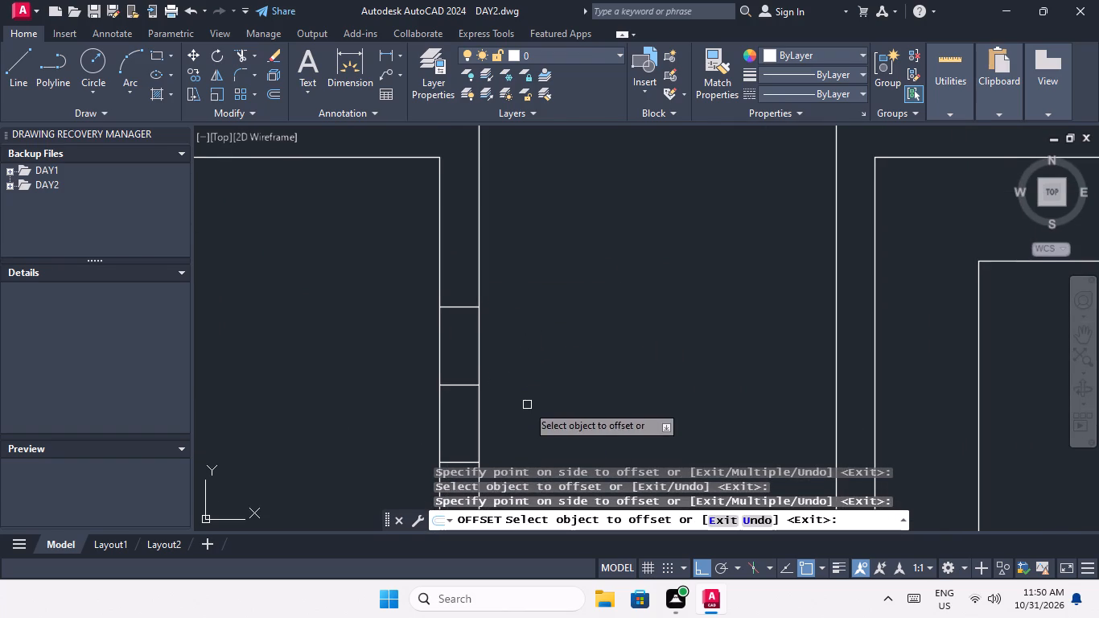
scroll(528, 350, down, 2)
middle_drag(531, 350, 510, 450)
scroll(469, 293, up, 2)
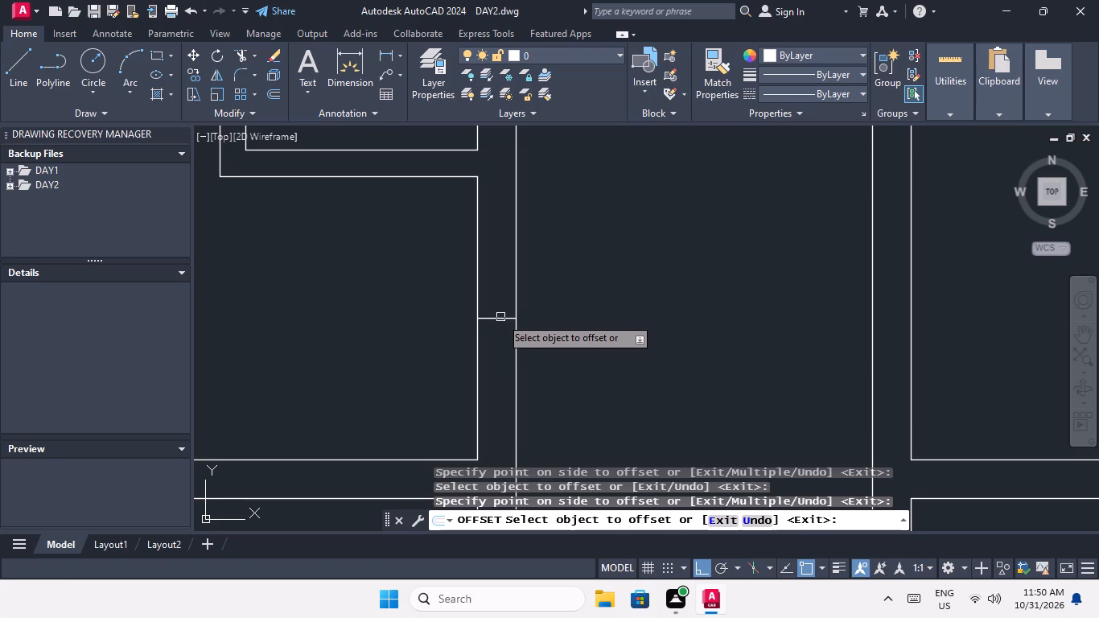
drag(500, 317, 504, 294)
click(508, 236)
drag(505, 319, 505, 332)
click(505, 373)
Offset the window centre line in the third-row right bedroom's outer wall 1'6" upward and downward.
middle_drag(550, 339, 534, 410)
scroll(553, 327, down, 2)
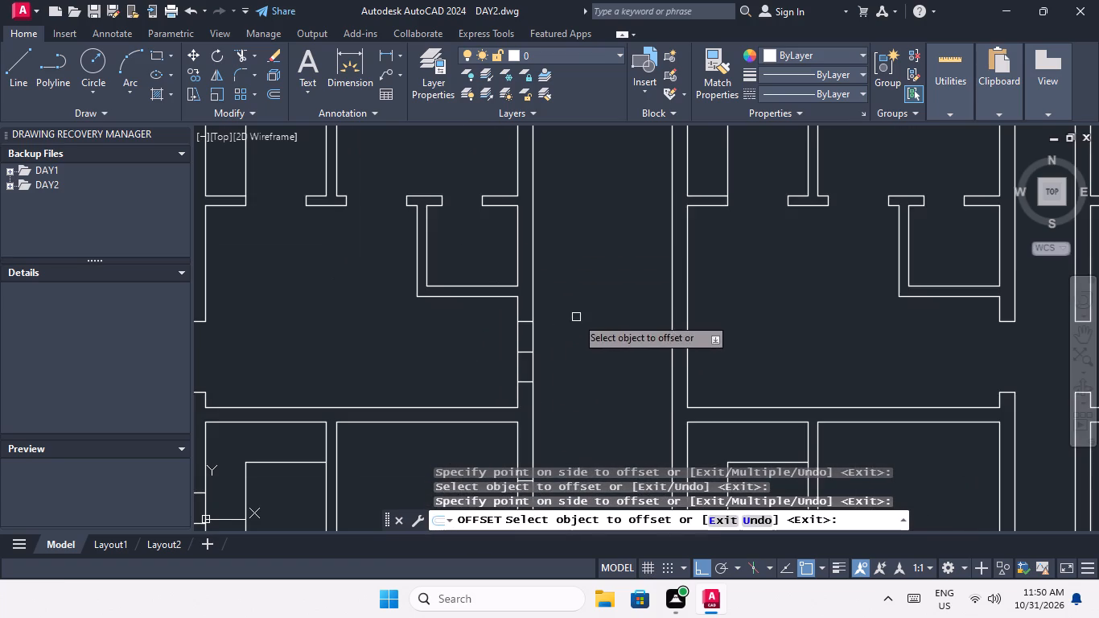
middle_drag(576, 317, 552, 439)
middle_drag(558, 315, 555, 399)
scroll(505, 292, up, 2)
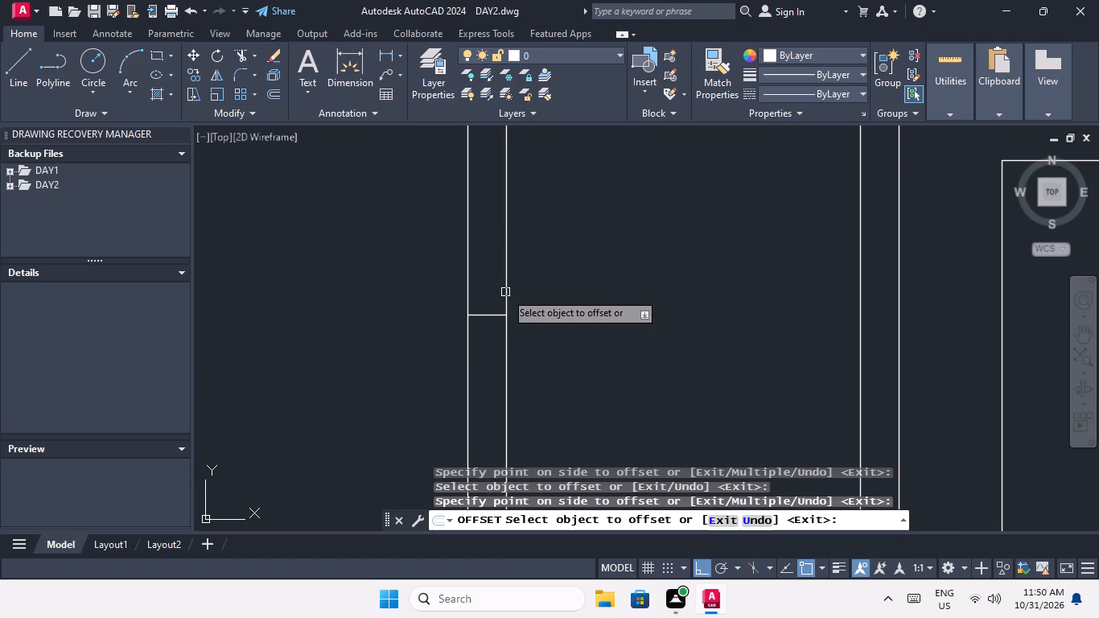
drag(488, 315, 488, 290)
click(488, 256)
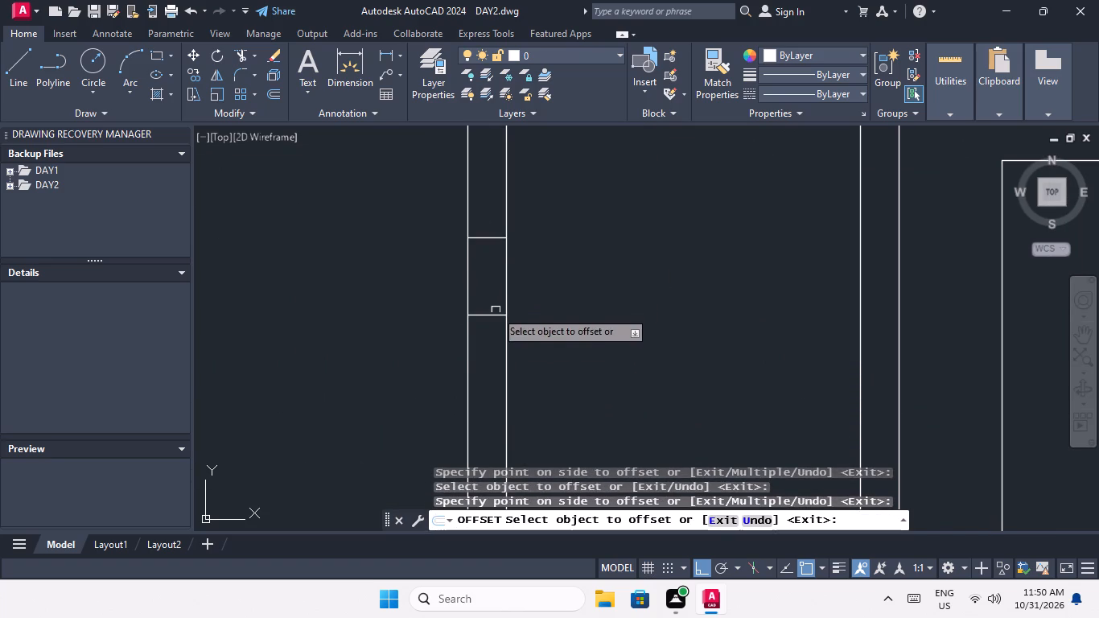
drag(484, 315, 486, 349)
click(495, 394)
Offset the window centre line in the second-row right living area's outer wall 1'6" upward and downward.
scroll(507, 310, down, 3)
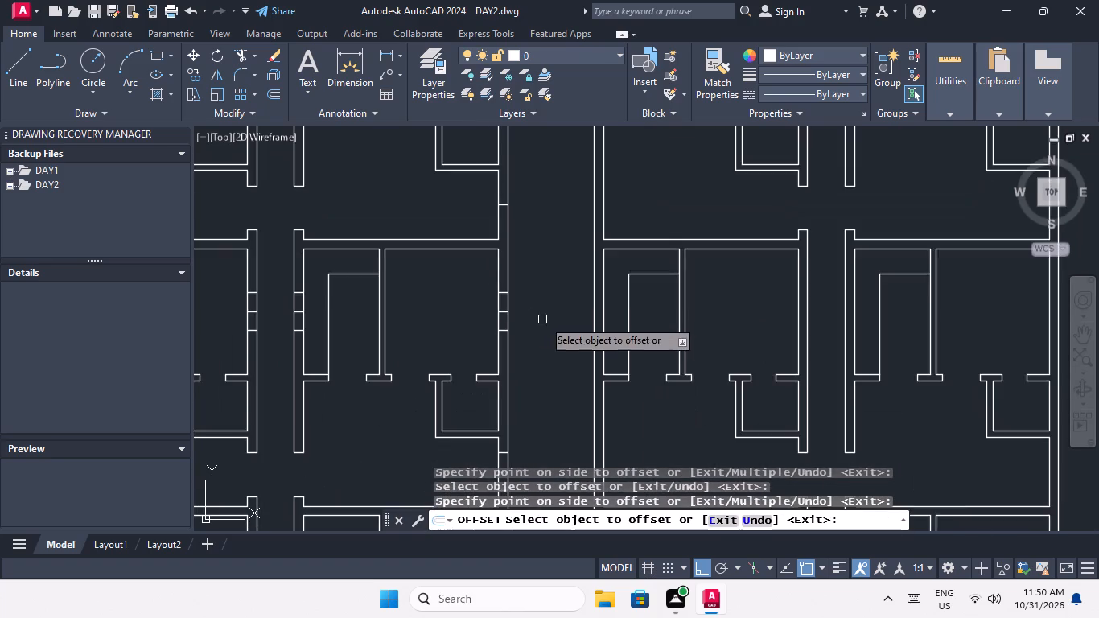
middle_drag(545, 316, 531, 414)
scroll(477, 285, up, 3)
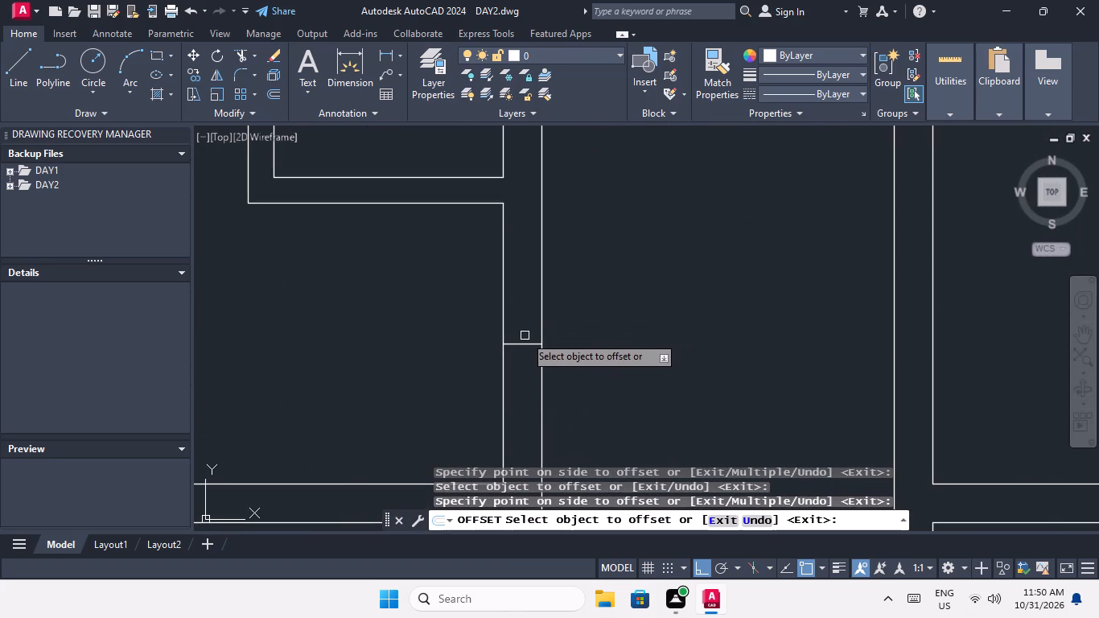
drag(526, 347, 526, 310)
click(521, 272)
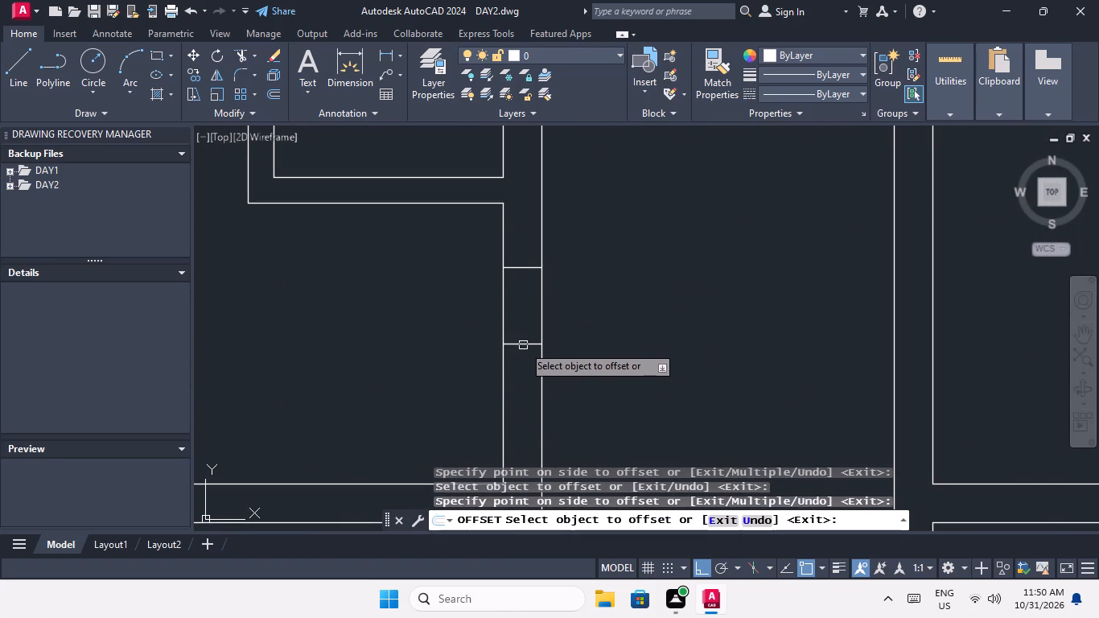
drag(523, 344, 527, 367)
click(531, 401)
Offset the window centre line in the second-row right bedroom's outer wall 1'6" upward and downward.
scroll(550, 306, down, 3)
middle_drag(583, 319, 556, 466)
middle_click(556, 466)
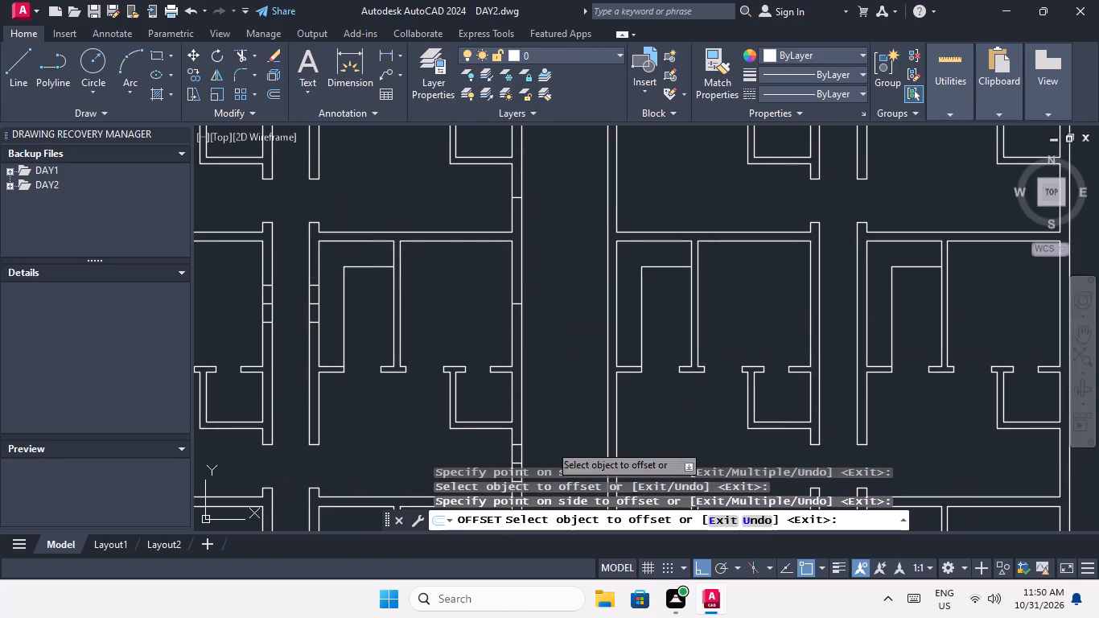
scroll(508, 295, up, 2)
click(532, 320)
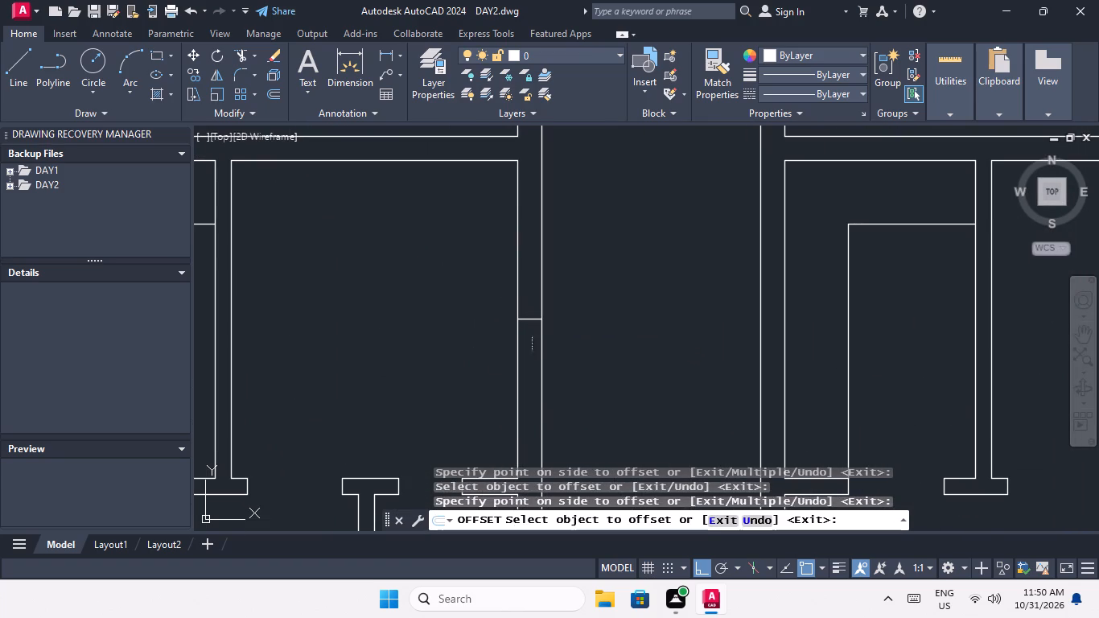
click(523, 249)
drag(532, 319, 532, 332)
click(529, 365)
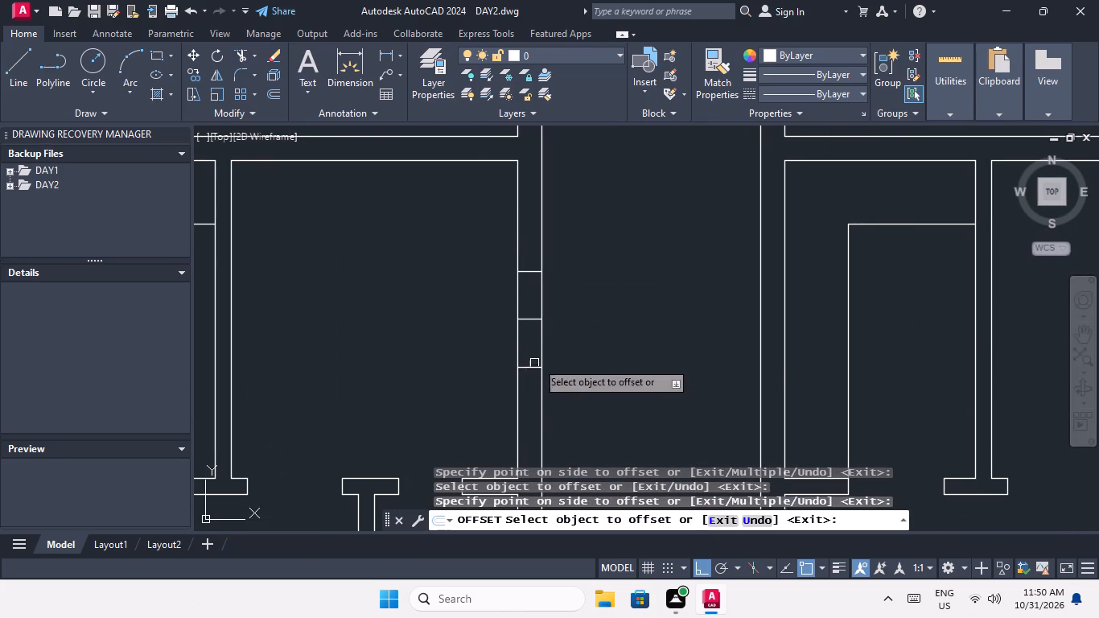
Offset the window centre line in the top-row right living area's outer wall 1'6" upward and downward.
scroll(566, 303, down, 2)
middle_drag(574, 302, 547, 449)
scroll(529, 340, up, 3)
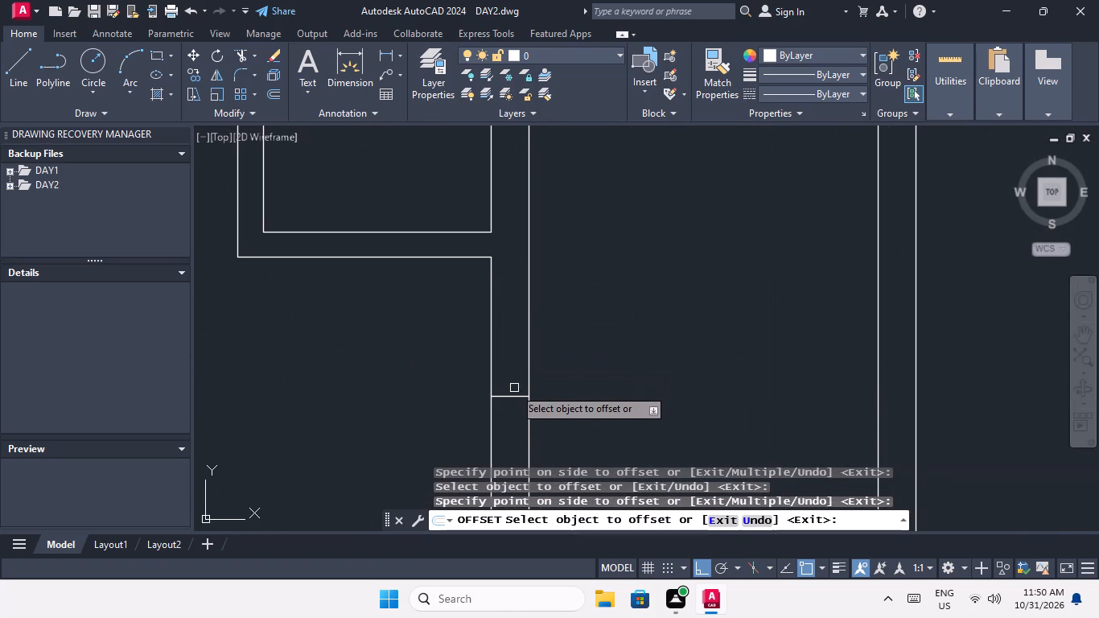
drag(513, 397, 512, 387)
click(505, 327)
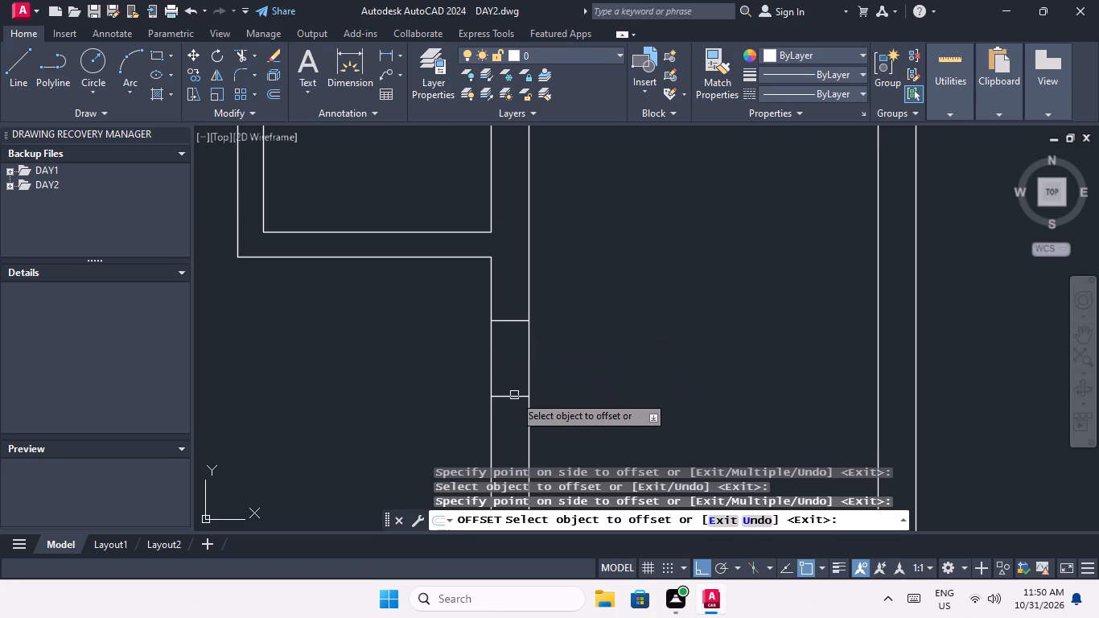
drag(514, 395, 520, 424)
click(534, 458)
Offset the window centre line in the top-row right bedroom's outer wall 1'6" upward and downward, and end the Offset command.
middle_drag(583, 369, 579, 356)
scroll(555, 313, down, 2)
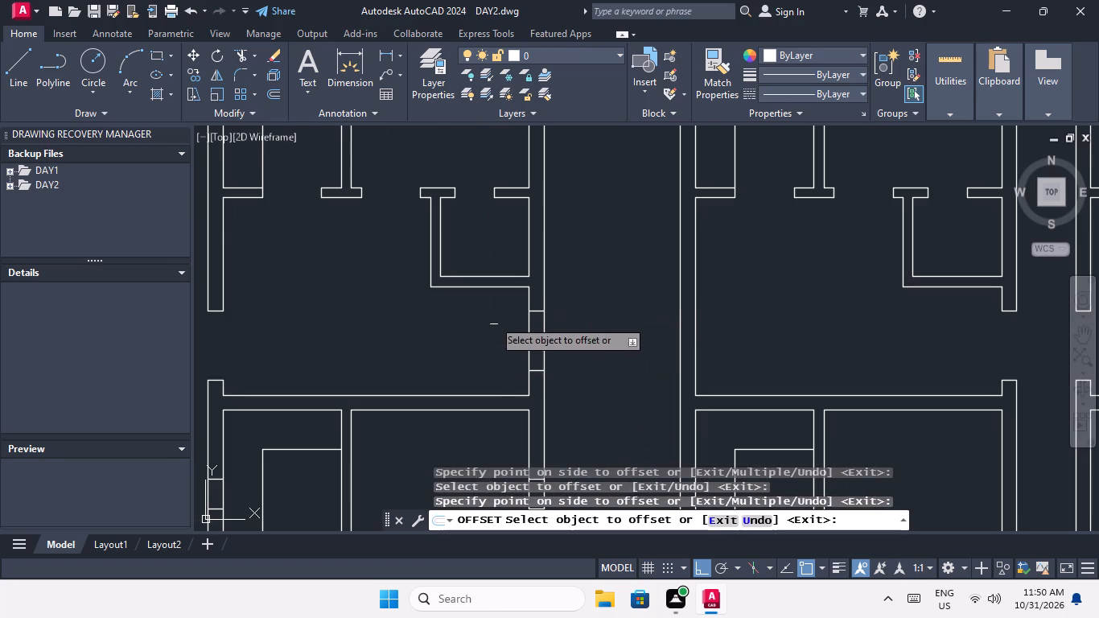
middle_drag(509, 332, 490, 472)
scroll(490, 474, down, 1)
middle_drag(561, 291, 564, 396)
scroll(539, 352, up, 2)
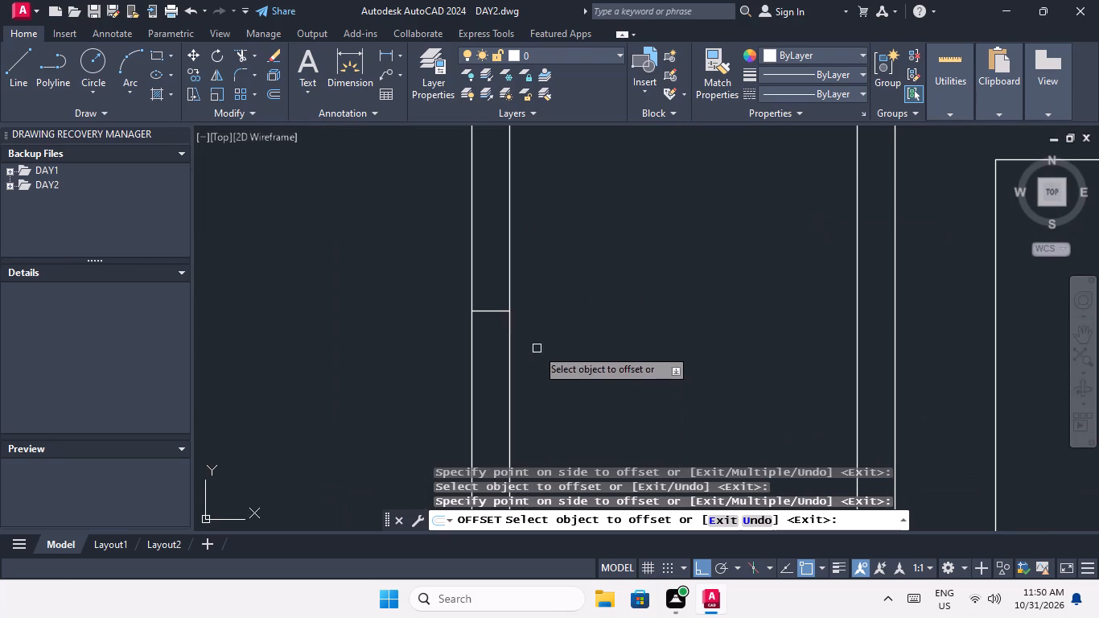
click(499, 311)
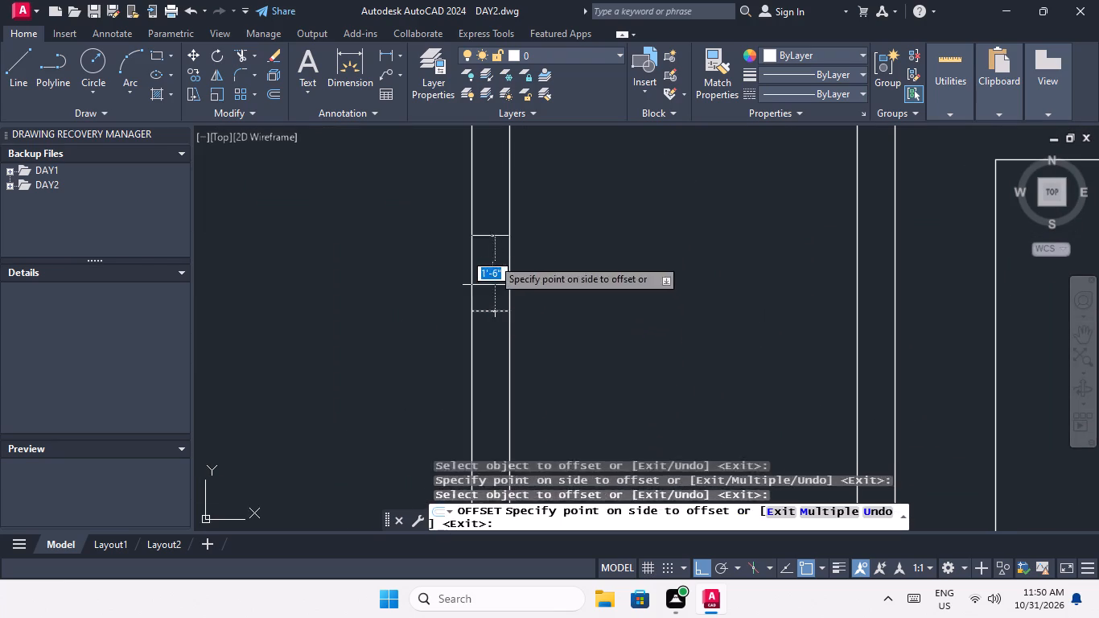
click(492, 258)
drag(492, 311, 496, 323)
click(507, 384)
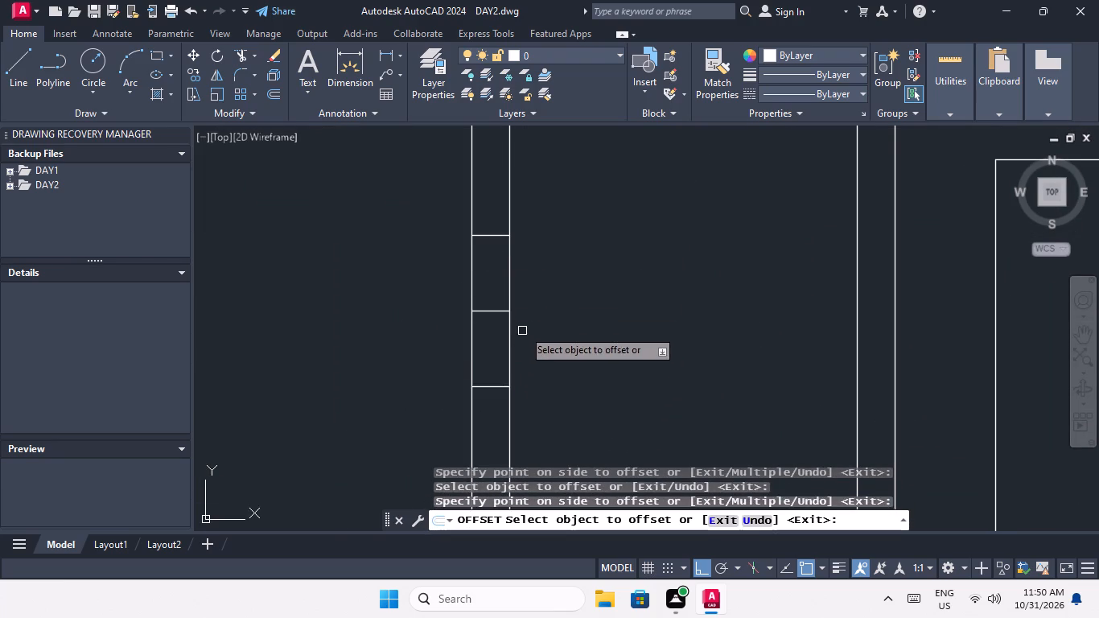
scroll(525, 327, down, 2)
middle_drag(523, 333, 612, 294)
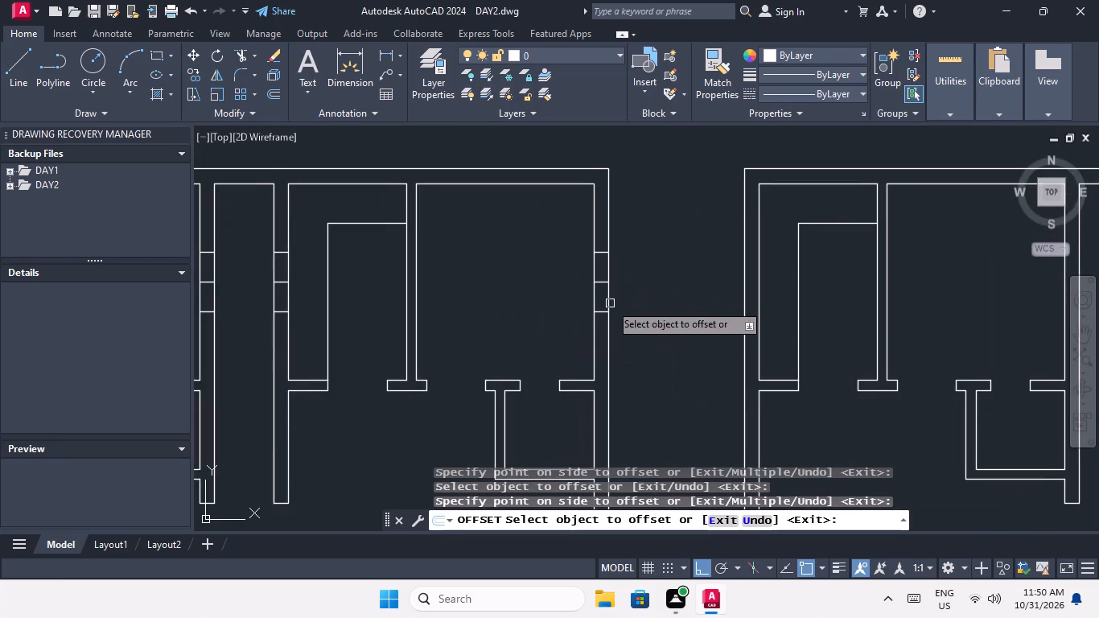
scroll(617, 302, down, 1)
right_drag(617, 311, 617, 321)
key(Escape)
key(Escape)
key(Escape)
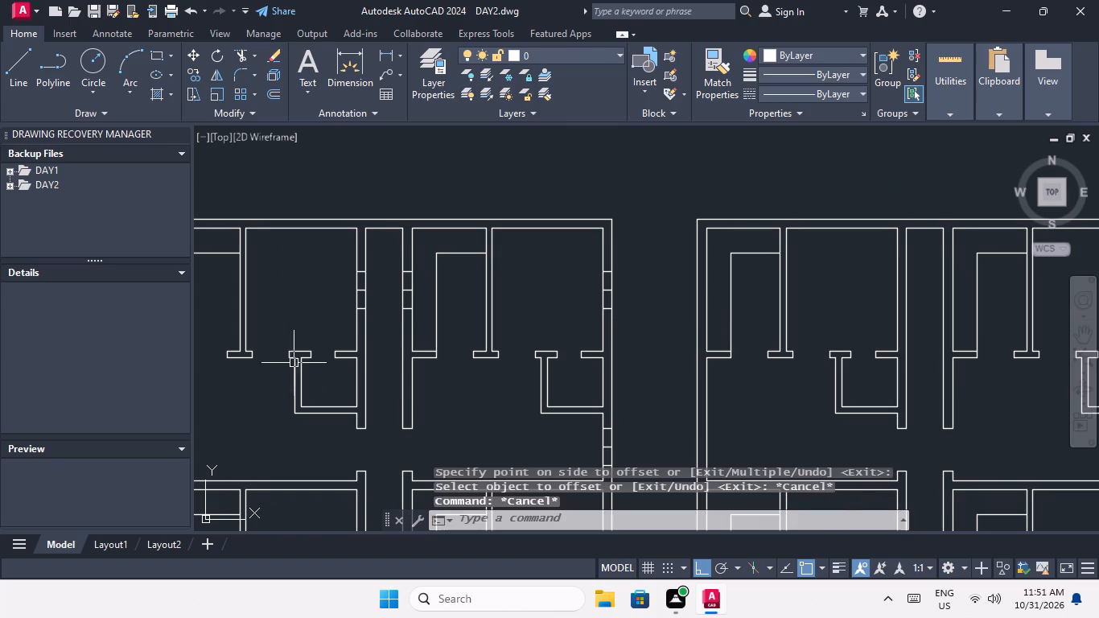
Erase the window centre line in the top-row left bedroom's outer wall of the middle floor plan.
middle_drag(329, 358, 401, 363)
scroll(496, 364, down, 2)
scroll(368, 336, up, 5)
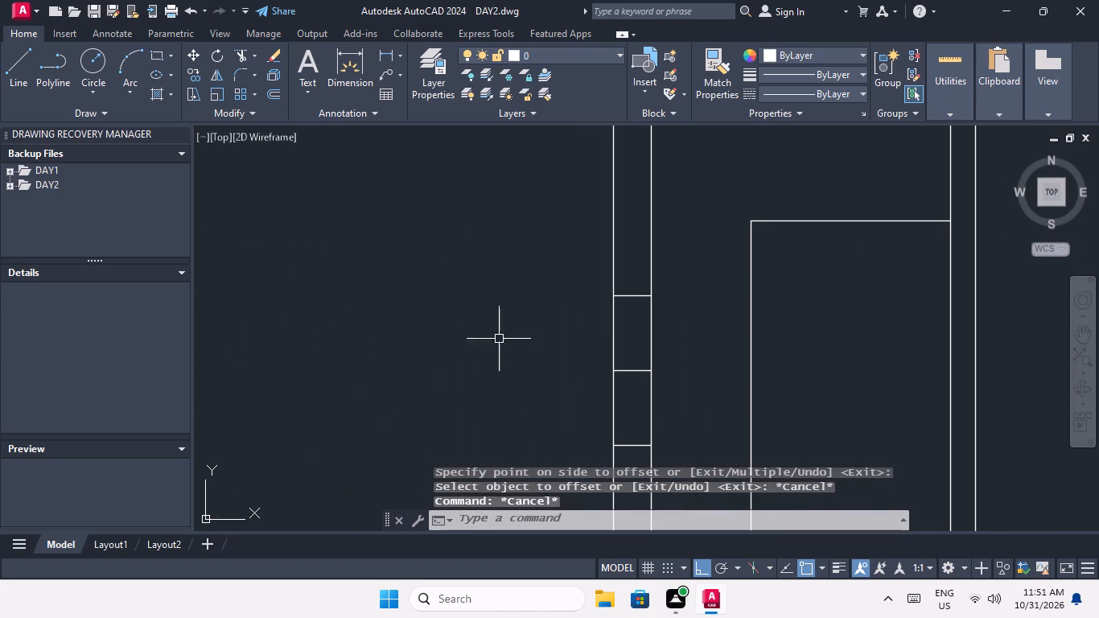
middle_drag(661, 365, 609, 313)
scroll(566, 311, up, 2)
drag(606, 373, 592, 333)
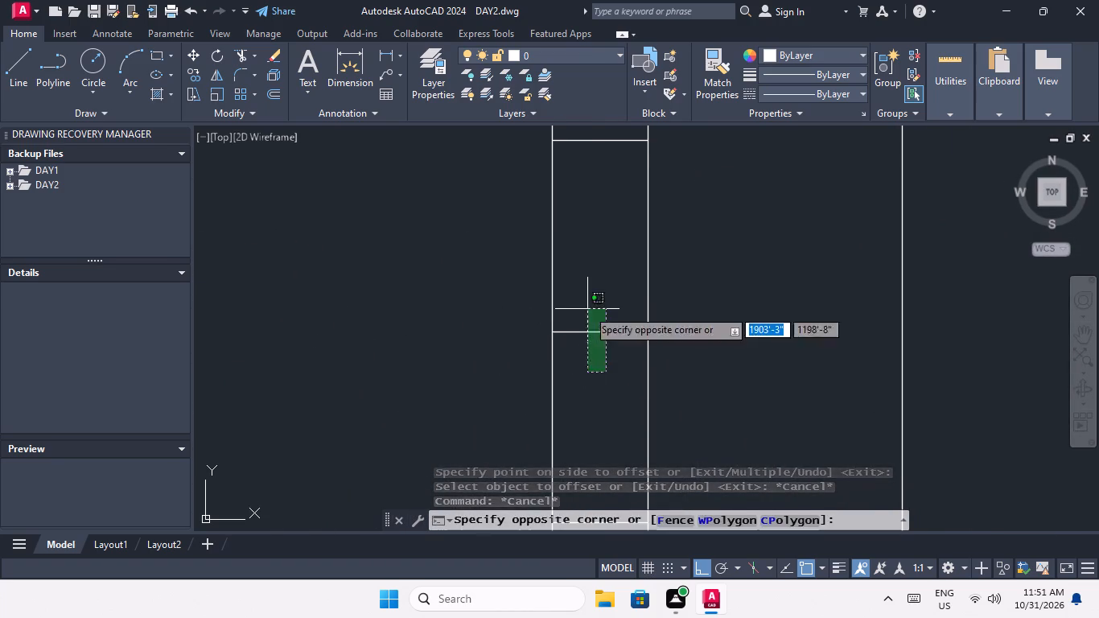
click(587, 309)
key(Delete)
Erase the window centre lines in the corridor-side walls of the top-row left and right bedrooms.
scroll(587, 300, down, 4)
middle_drag(605, 338, 360, 283)
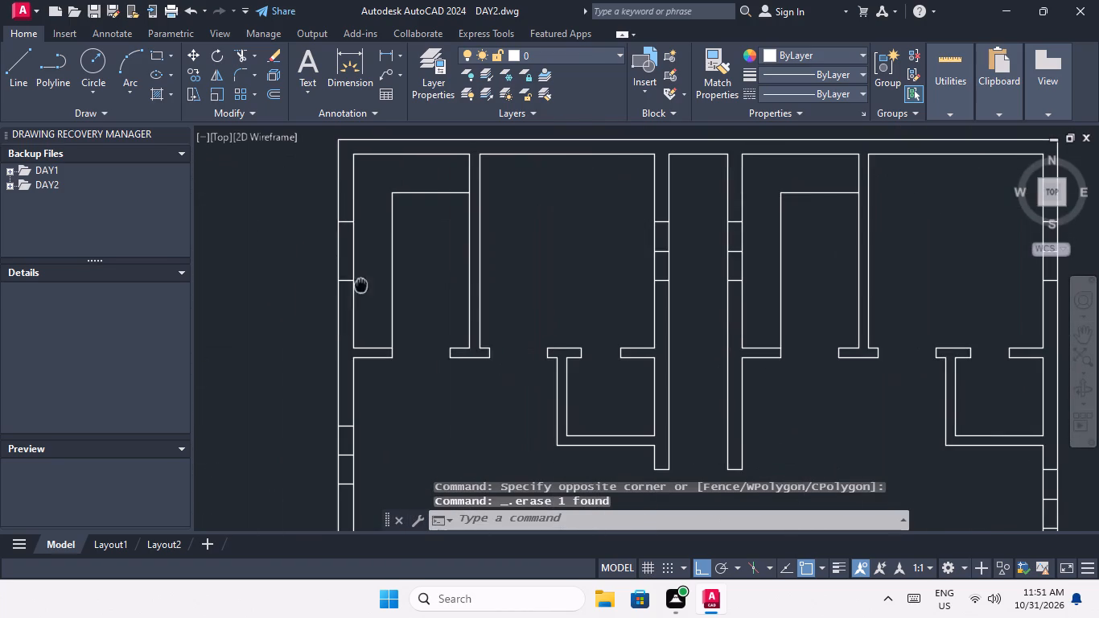
scroll(661, 261, up, 3)
drag(677, 256, 673, 247)
click(660, 190)
key(Delete)
scroll(666, 215, down, 2)
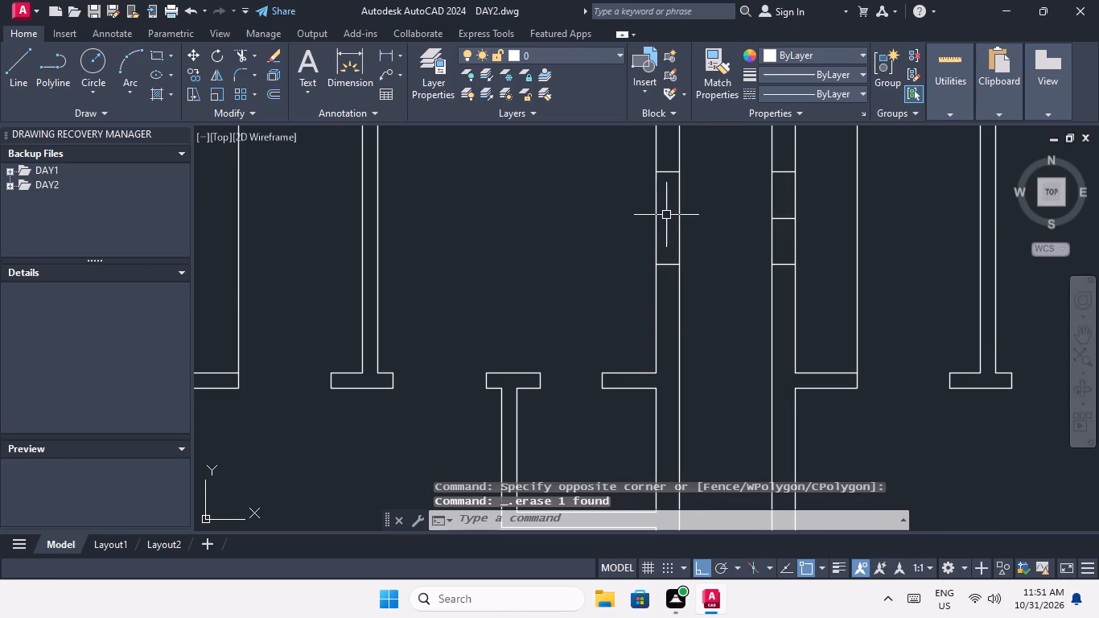
scroll(779, 218, up, 3)
drag(822, 245, 815, 233)
click(785, 187)
key(Delete)
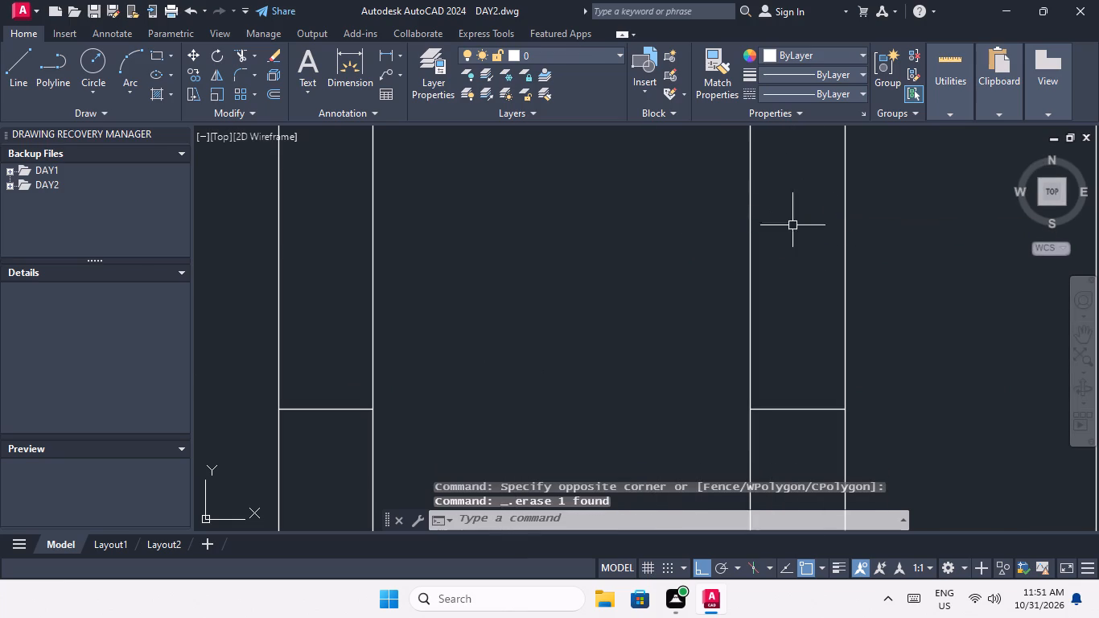
Erase the window centre line in the top-row right bedroom's outer wall.
scroll(777, 233, down, 4)
middle_drag(781, 255, 44, 430)
scroll(338, 418, up, 2)
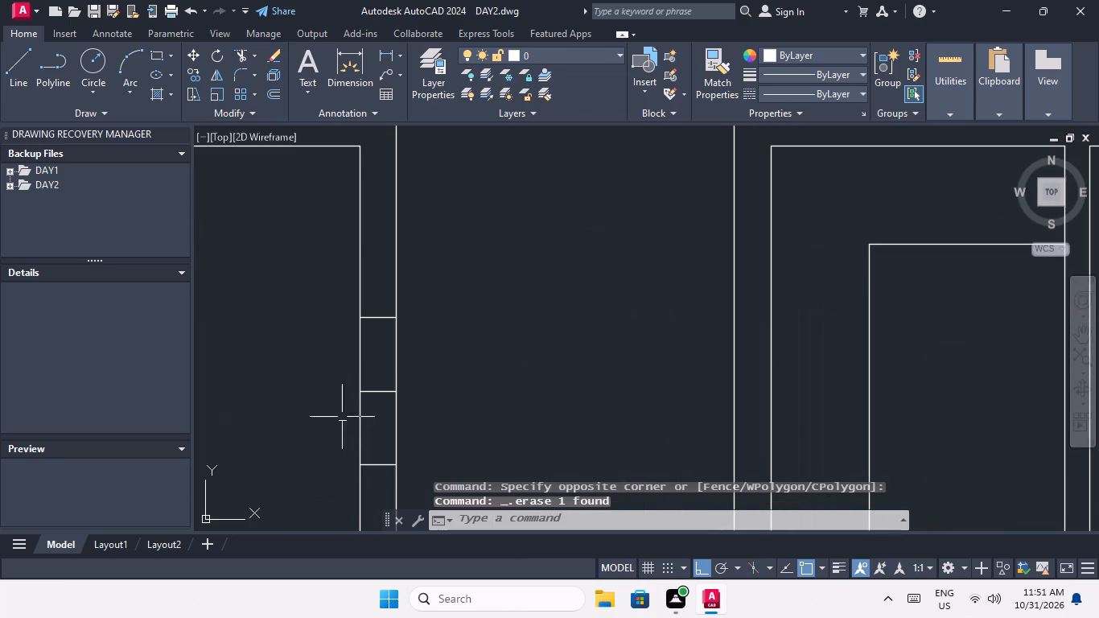
scroll(384, 384, up, 2)
drag(386, 427, 366, 410)
click(352, 378)
key(Delete)
Erase the window centre line in the top-row left living area's outer wall.
scroll(360, 368, down, 4)
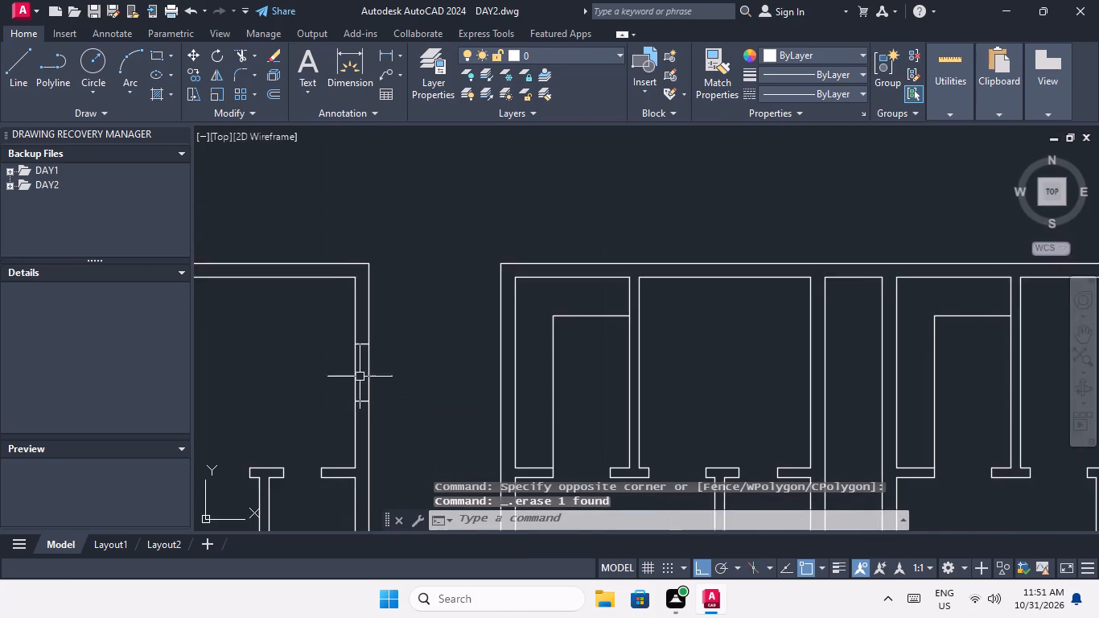
middle_drag(359, 380, 511, 330)
scroll(520, 316, down, 2)
middle_drag(451, 375, 648, 316)
scroll(435, 348, up, 3)
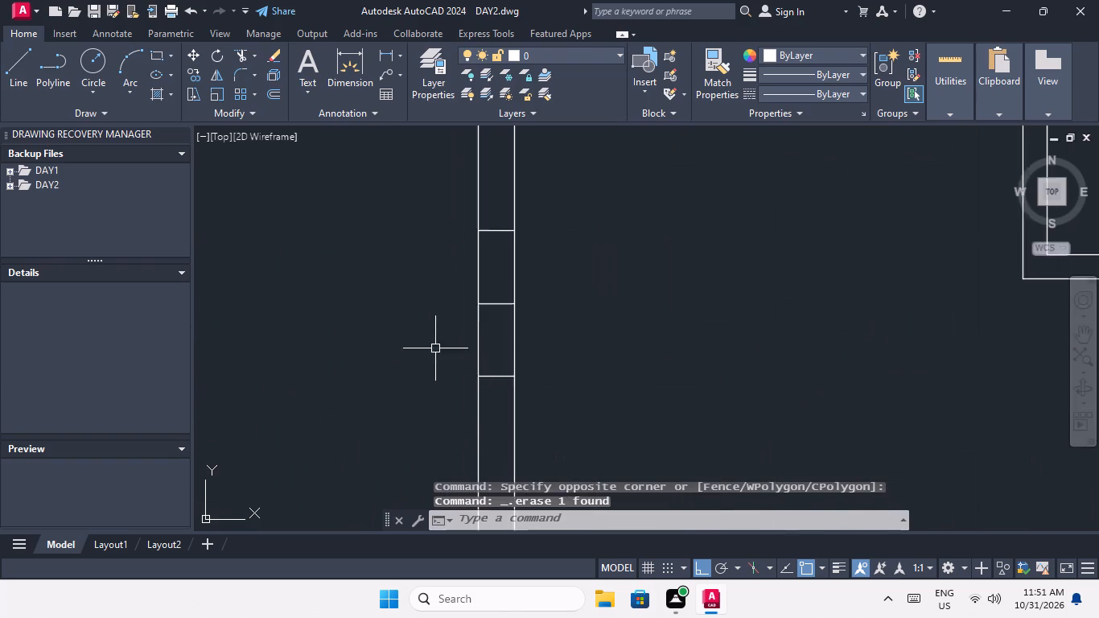
scroll(435, 348, up, 2)
click(543, 290)
click(521, 258)
key(Delete)
Erase the window centre line in the top-row right living area's outer wall.
scroll(521, 258, down, 3)
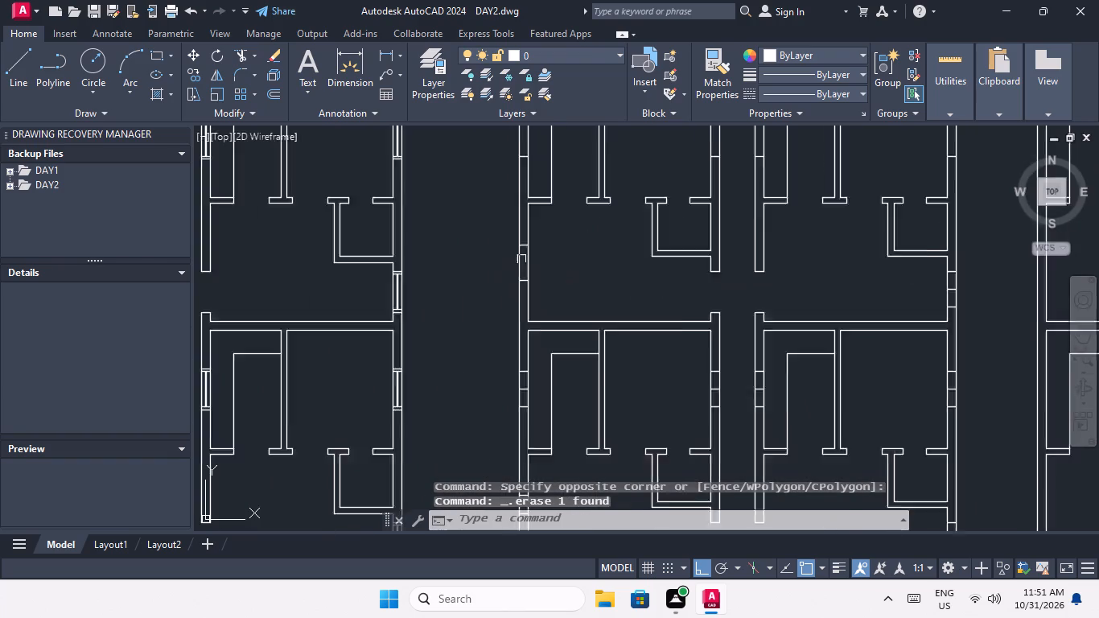
scroll(521, 259, down, 2)
middle_drag(575, 279, 325, 336)
scroll(530, 341, up, 4)
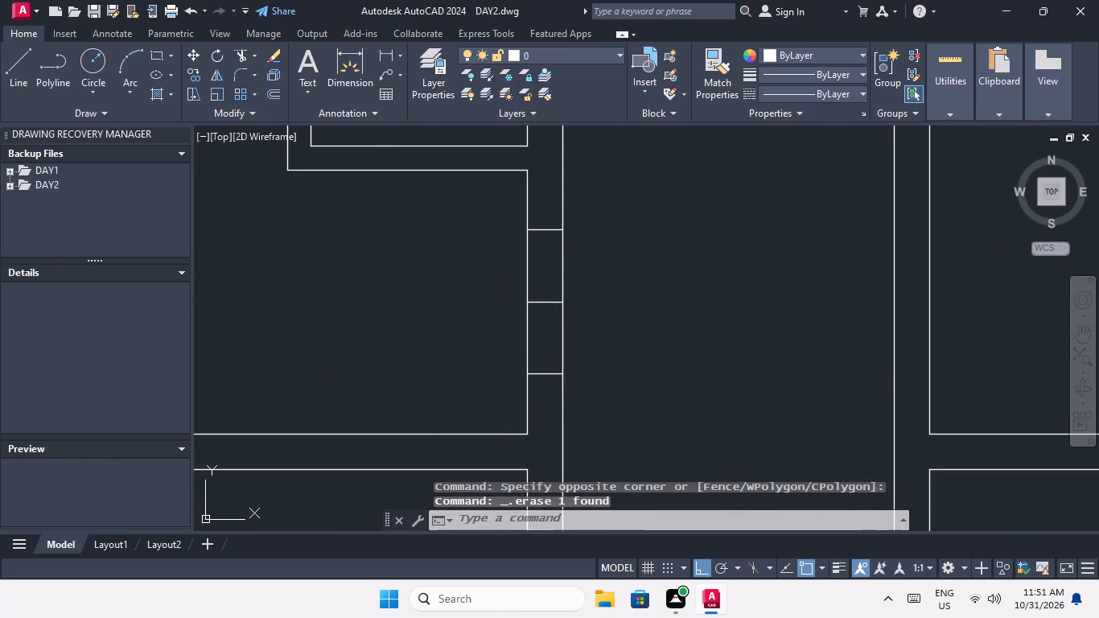
scroll(548, 284, up, 1)
click(550, 331)
click(532, 293)
key(Delete)
Erase the window centre line in the second-row left bedroom's outer wall.
scroll(545, 308, down, 5)
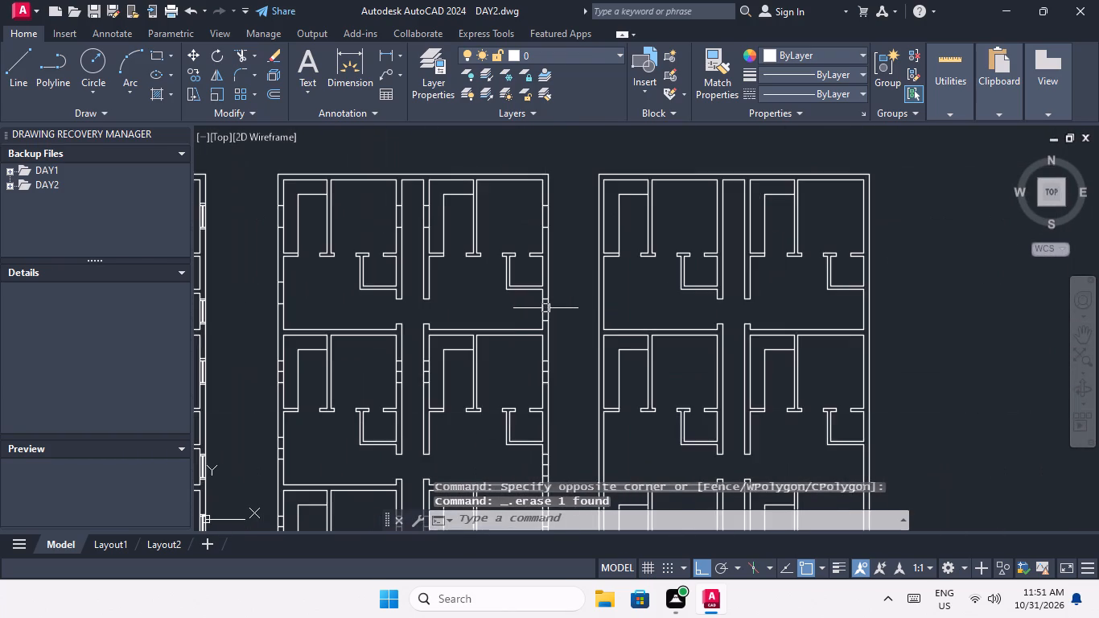
middle_drag(511, 352, 595, 315)
scroll(366, 346, up, 2)
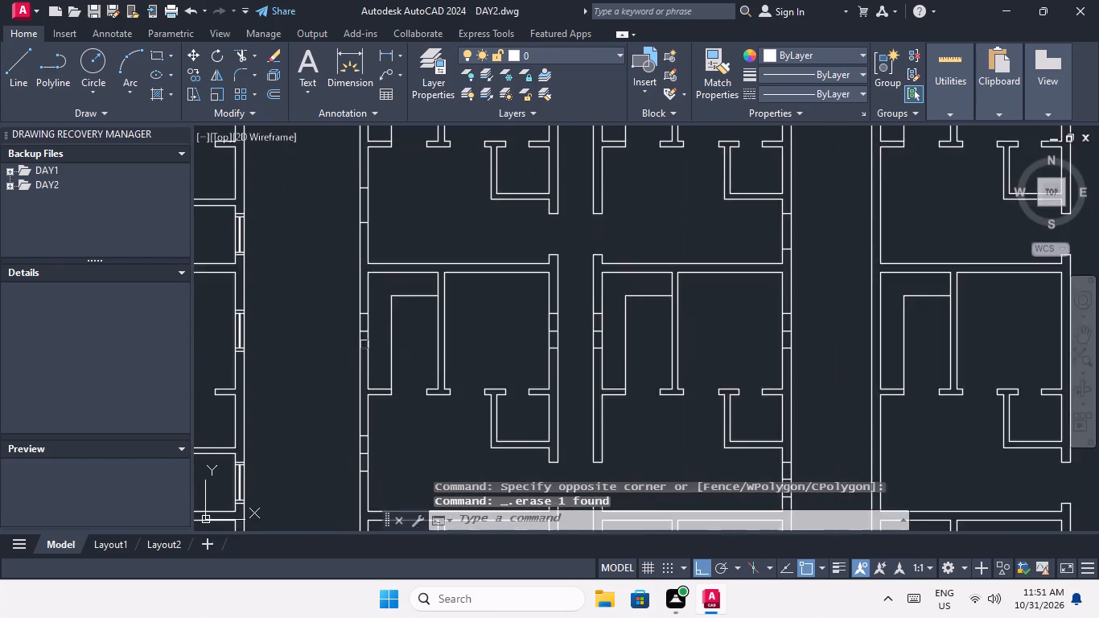
scroll(364, 344, up, 3)
click(367, 328)
click(345, 252)
key(Delete)
Erase the window centre lines in the corridor-side walls of the second-row left and right bedrooms.
scroll(346, 269, down, 4)
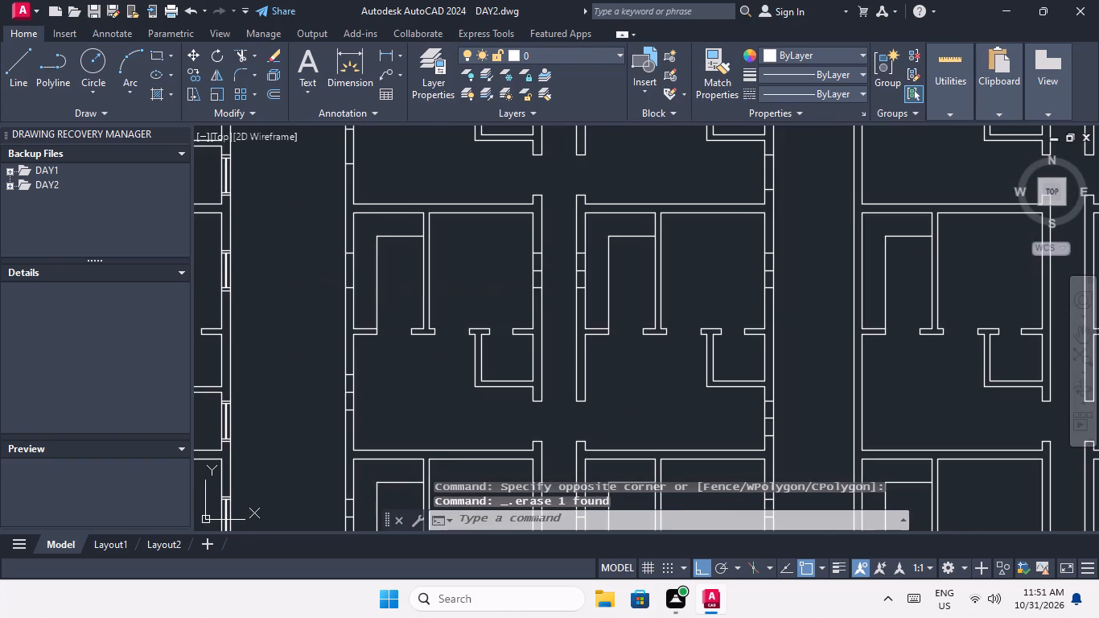
scroll(541, 268, up, 3)
click(535, 299)
click(517, 259)
key(Delete)
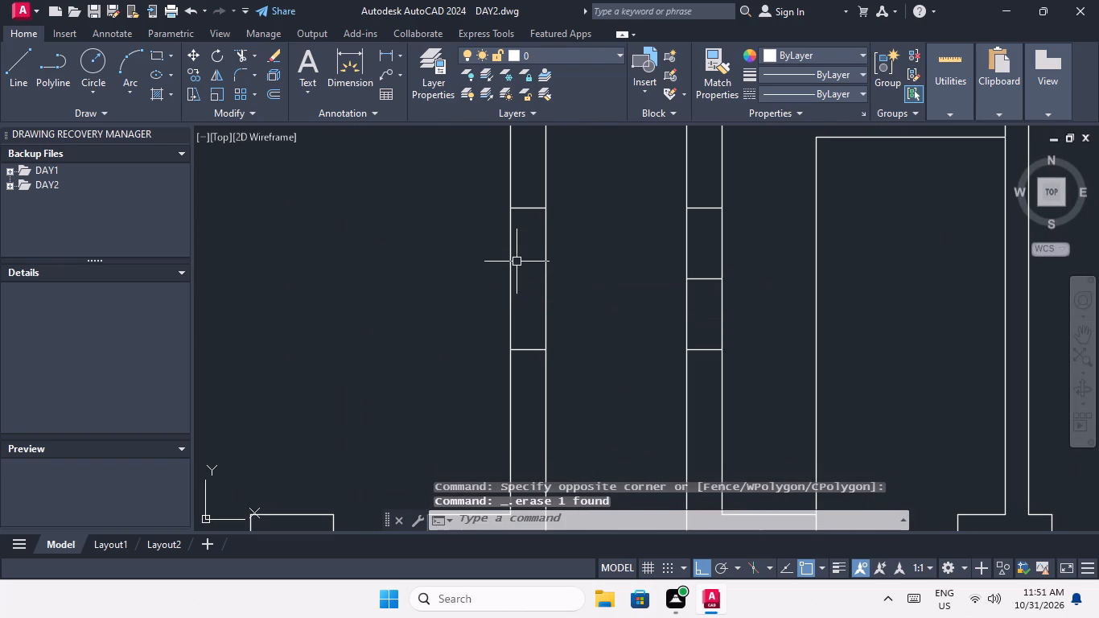
scroll(700, 274, up, 1)
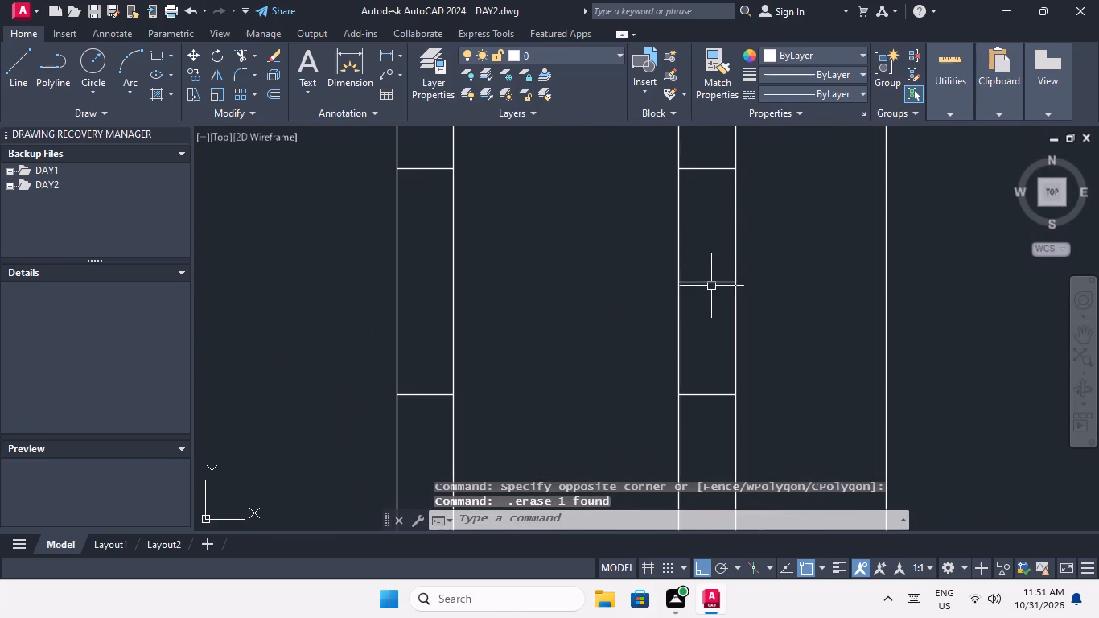
drag(717, 301, 712, 293)
click(705, 262)
key(Delete)
Erase the window centre line in the second-row right bedroom's outer wall.
scroll(689, 274, down, 1)
middle_drag(687, 275, 363, 318)
scroll(540, 320, down, 3)
middle_click(531, 369)
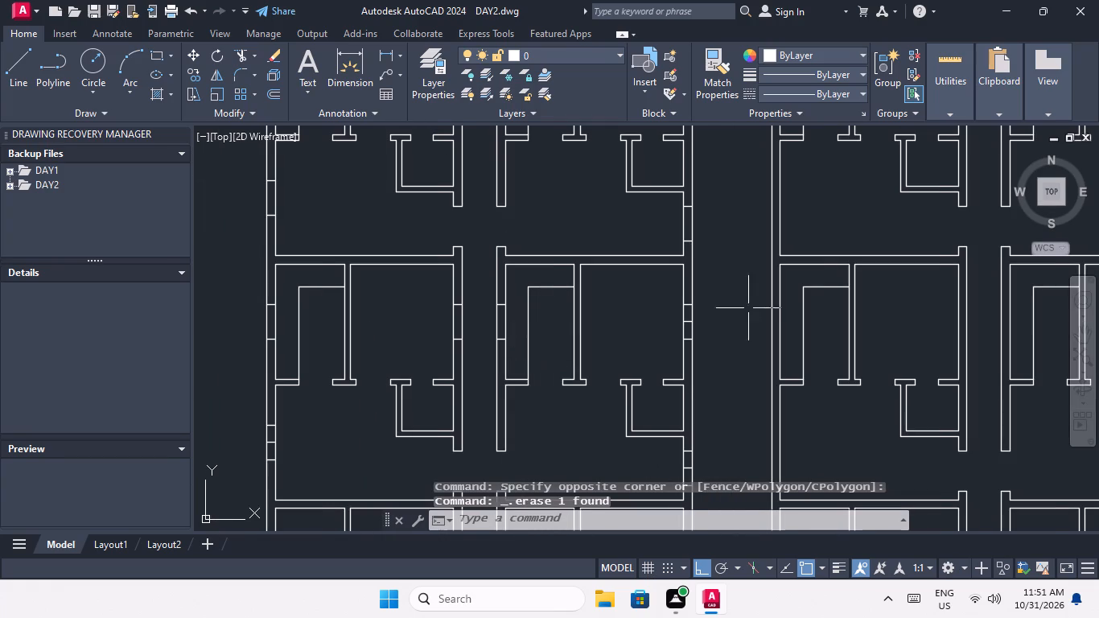
scroll(704, 325, up, 4)
drag(618, 328, 611, 311)
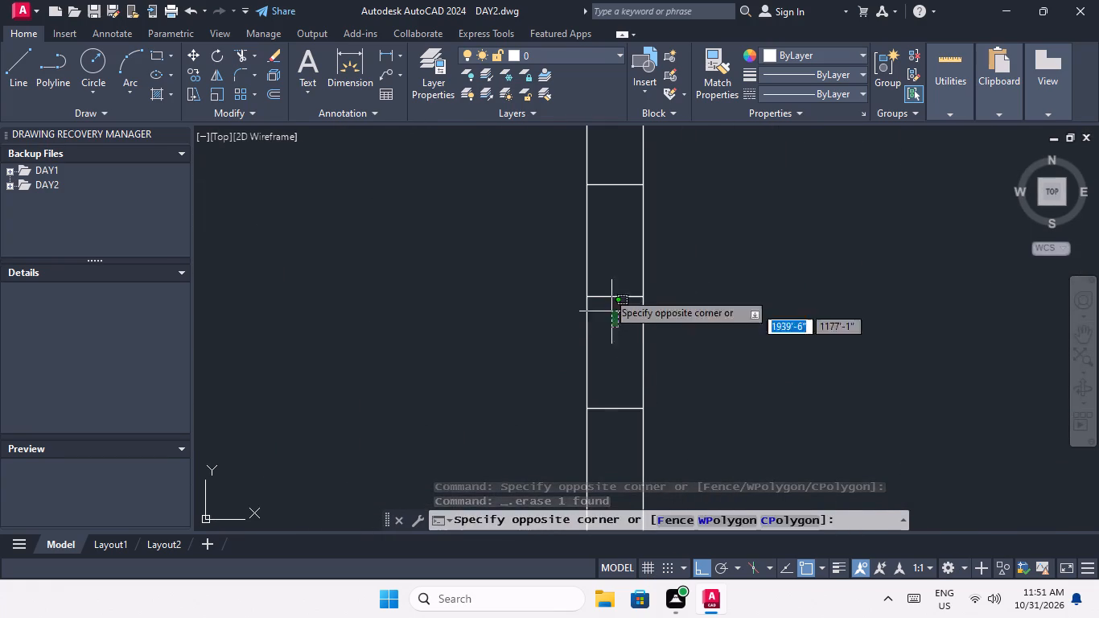
click(603, 266)
key(Delete)
scroll(618, 319, down, 5)
middle_drag(525, 406, 554, 326)
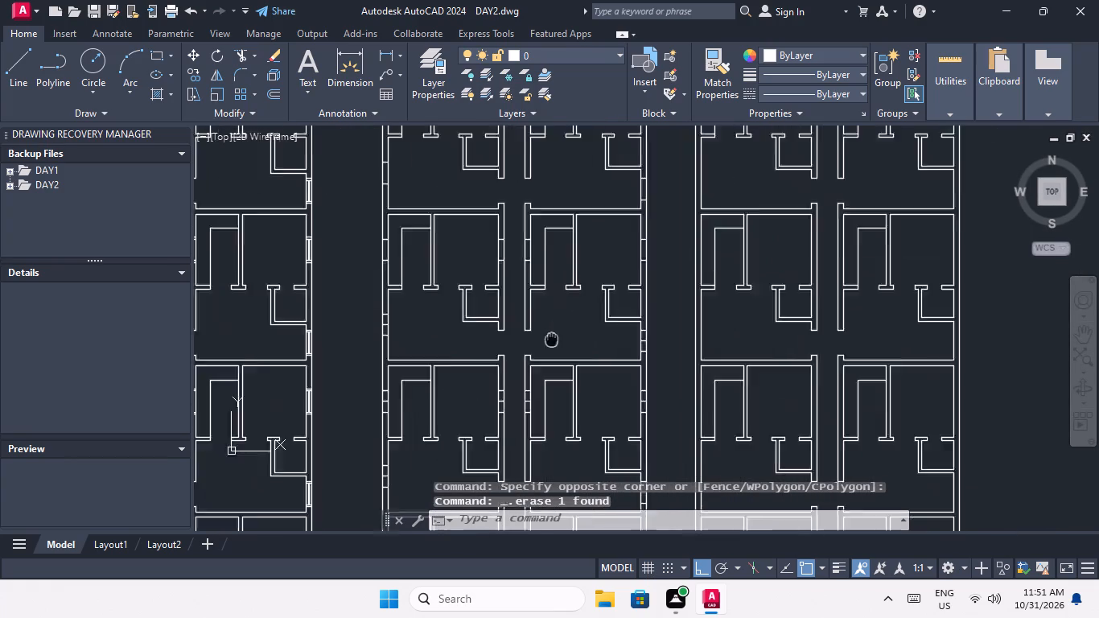
Erase the window centre line in the outer wall of the second-row left living area.
middle_drag(554, 326, 565, 287)
scroll(401, 268, up, 4)
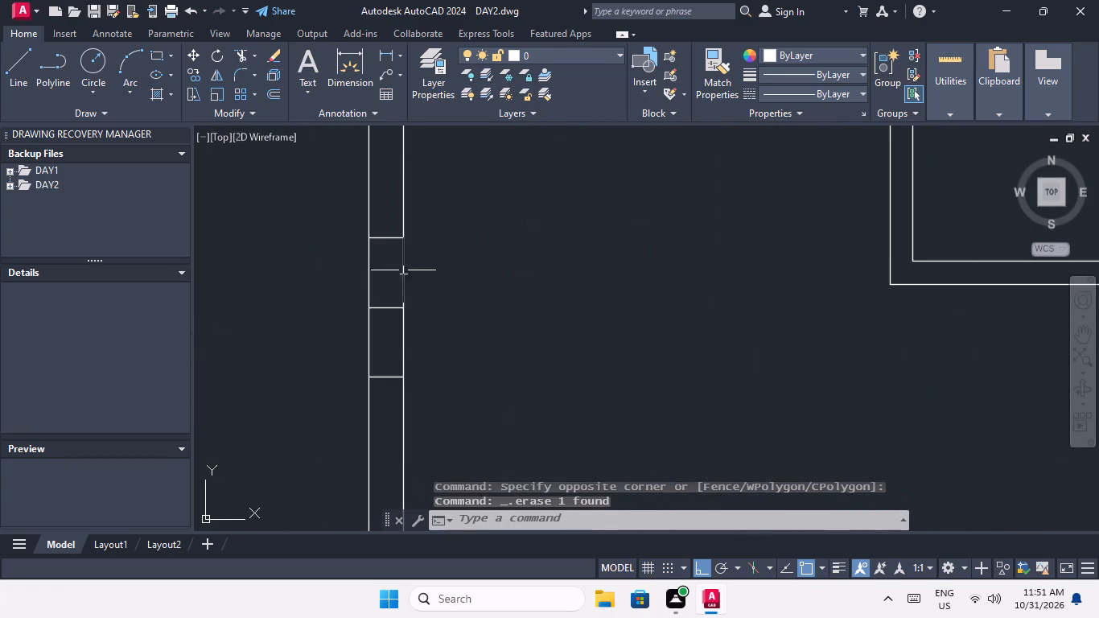
click(388, 321)
click(377, 293)
key(Delete)
Erase the window centre line in the third-row left bedroom's outer wall.
scroll(381, 278, down, 4)
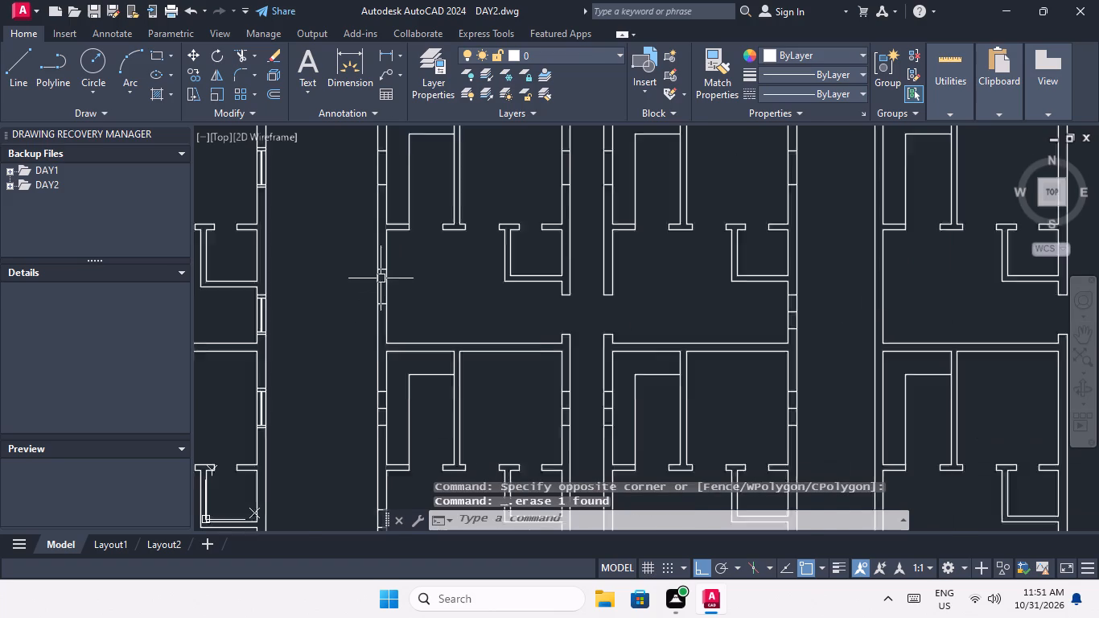
scroll(389, 369, up, 5)
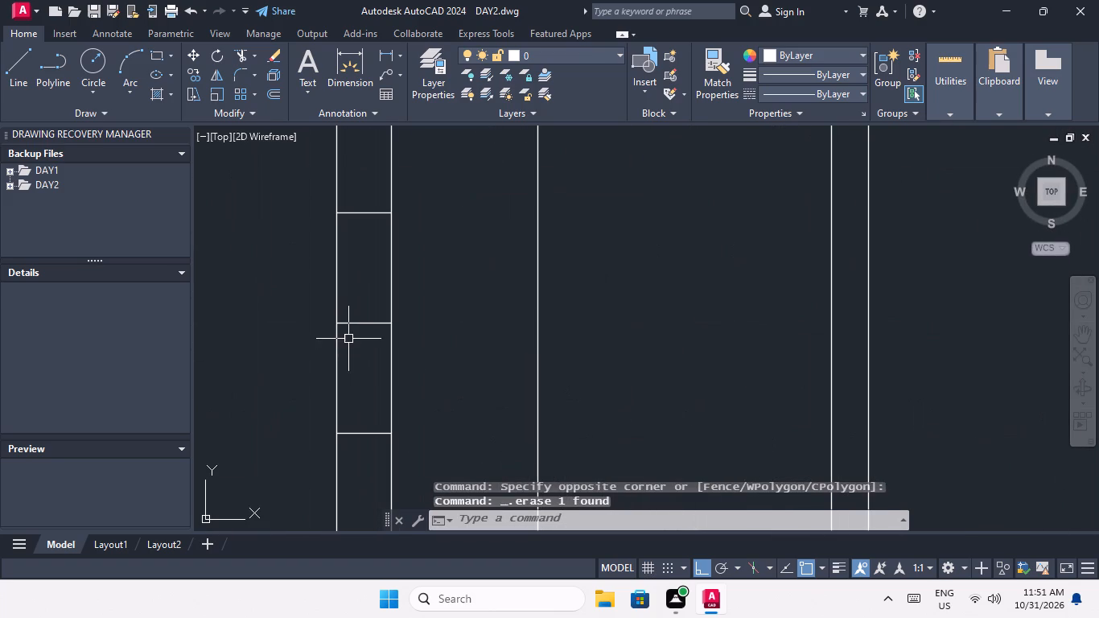
click(357, 339)
click(347, 291)
key(Delete)
Erase the window centre line in the third-row left living area's outer wall.
scroll(354, 282, down, 4)
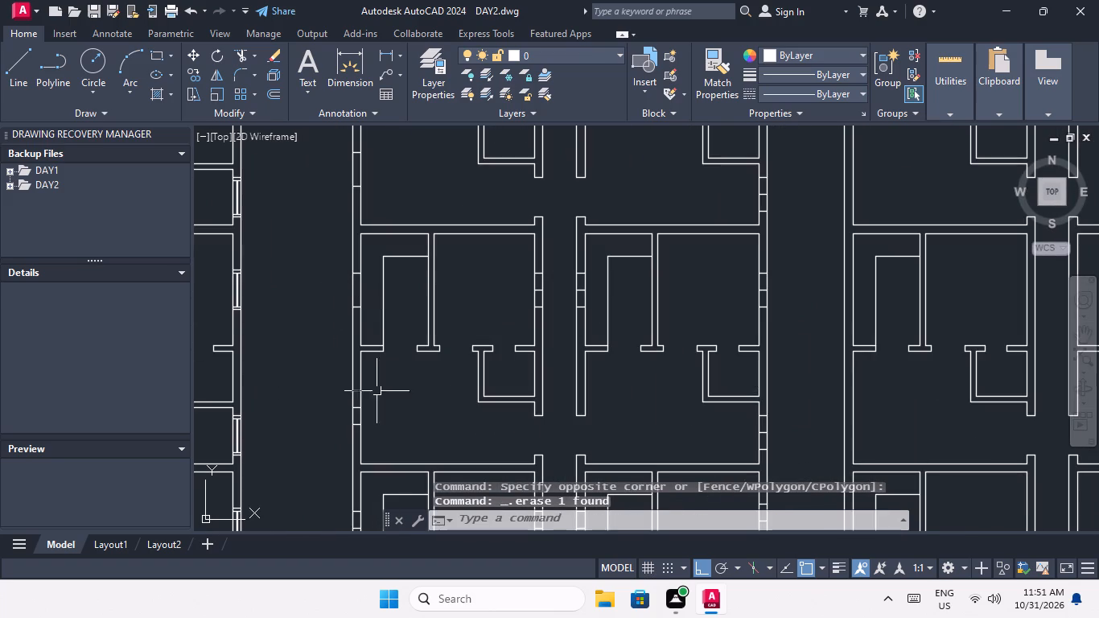
scroll(367, 421, up, 3)
click(332, 380)
click(321, 349)
key(Delete)
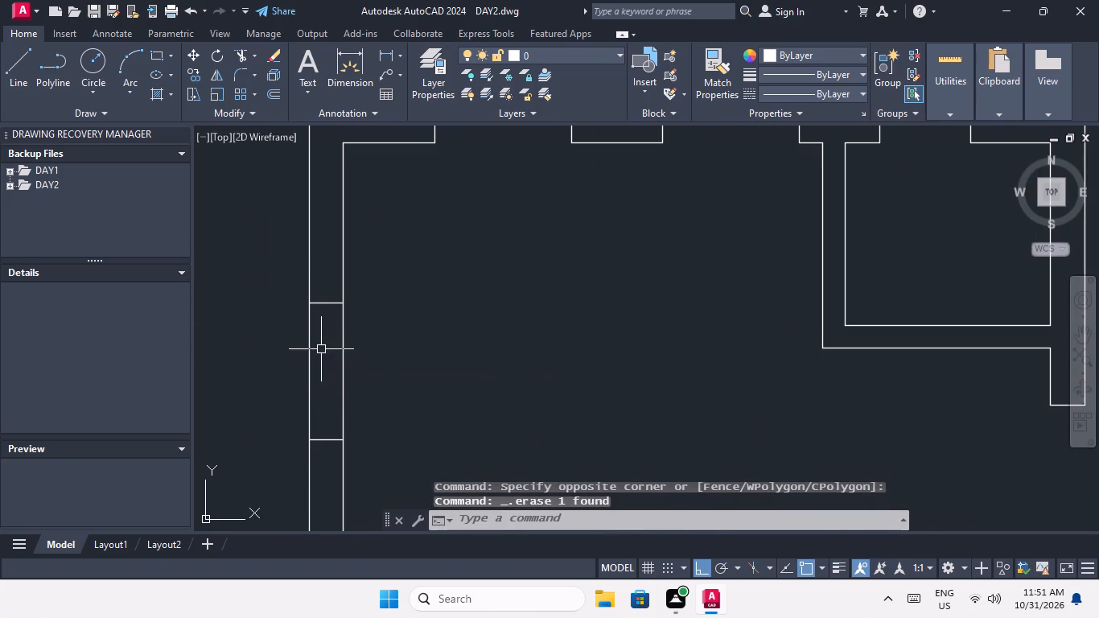
Erase the window centre line in the bottom-row left bedroom's outer wall.
scroll(323, 337, down, 2)
middle_drag(356, 379, 381, 257)
scroll(352, 422, up, 3)
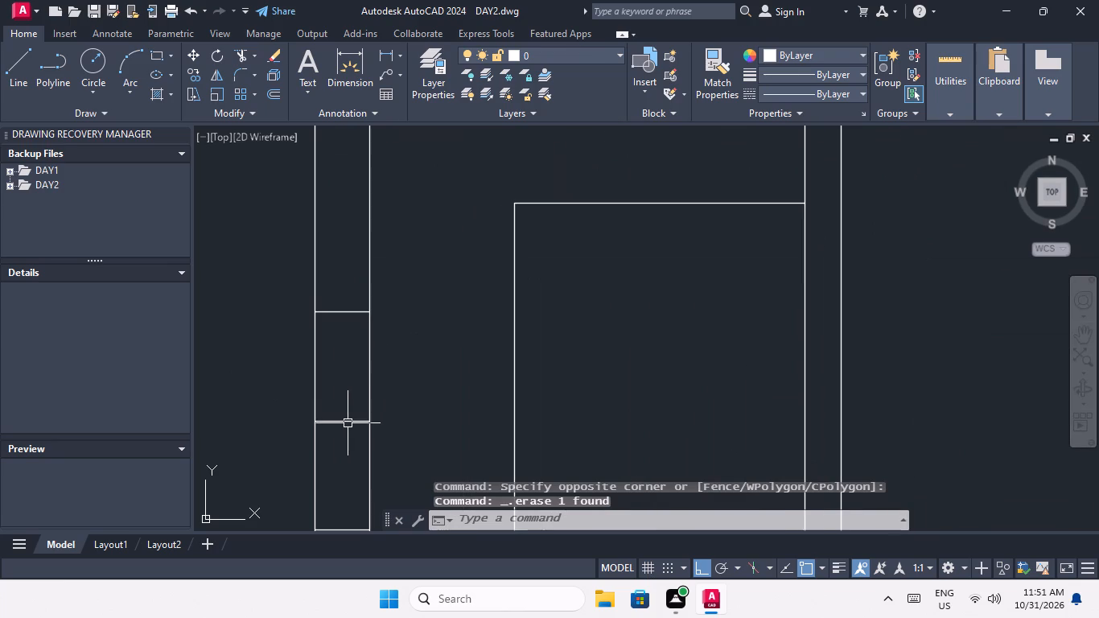
middle_drag(345, 409, 344, 302)
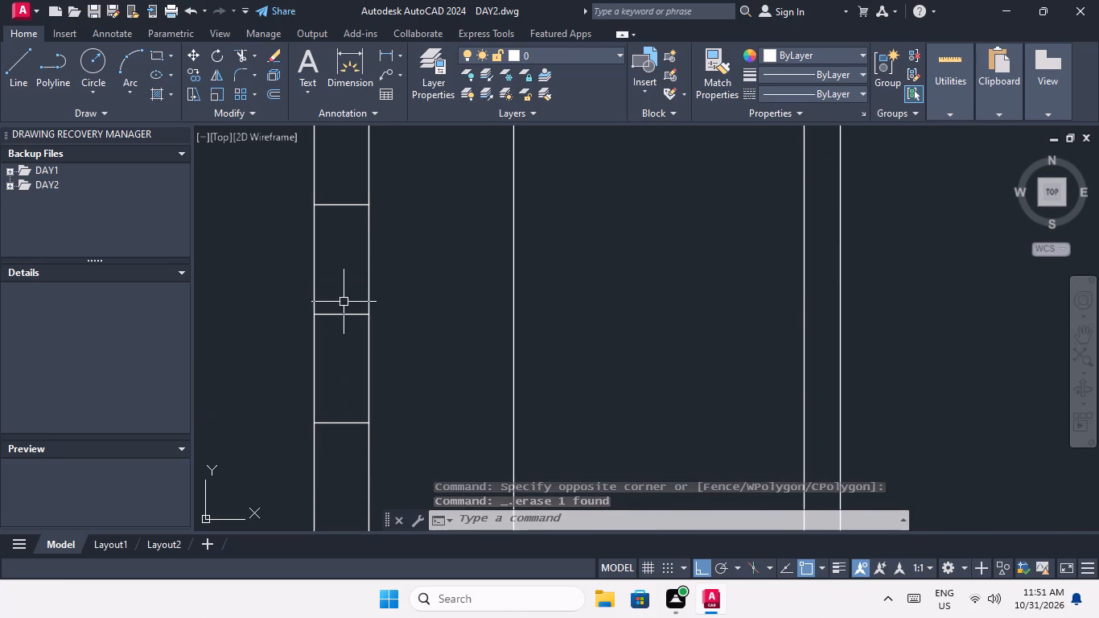
drag(353, 332, 344, 309)
click(331, 273)
key(Delete)
Erase the window centre line in the bottom-row left living area's outer wall.
scroll(337, 262, down, 3)
middle_drag(367, 354, 367, 212)
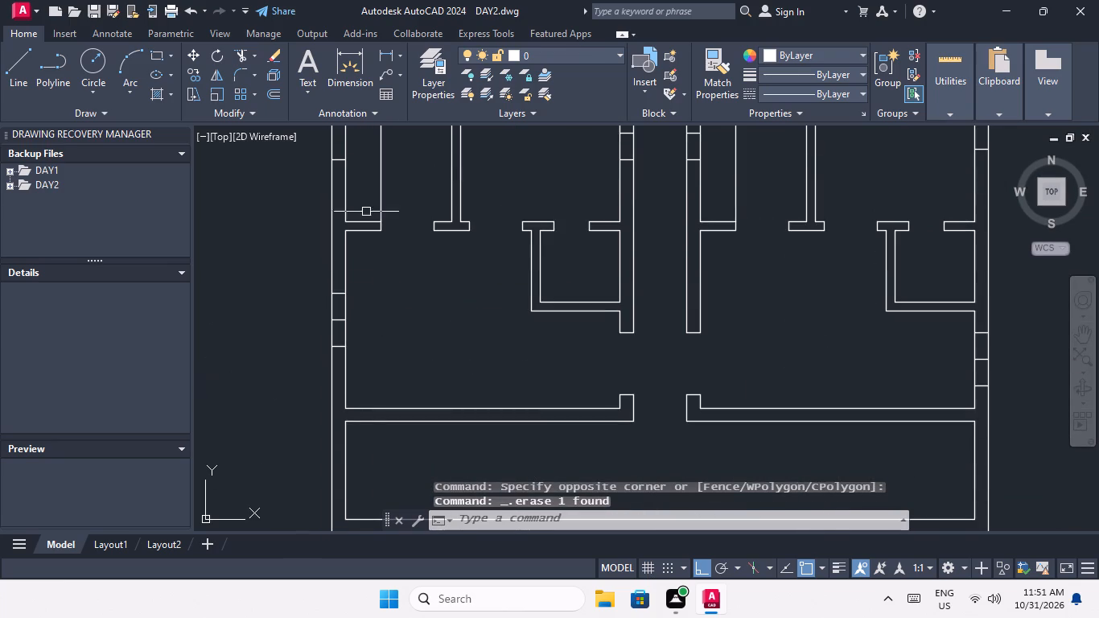
scroll(342, 320, up, 3)
click(336, 332)
click(319, 293)
key(Delete)
Erase the window centre line in the corridor-side wall of the bottom-row left bedroom.
scroll(327, 268, down, 3)
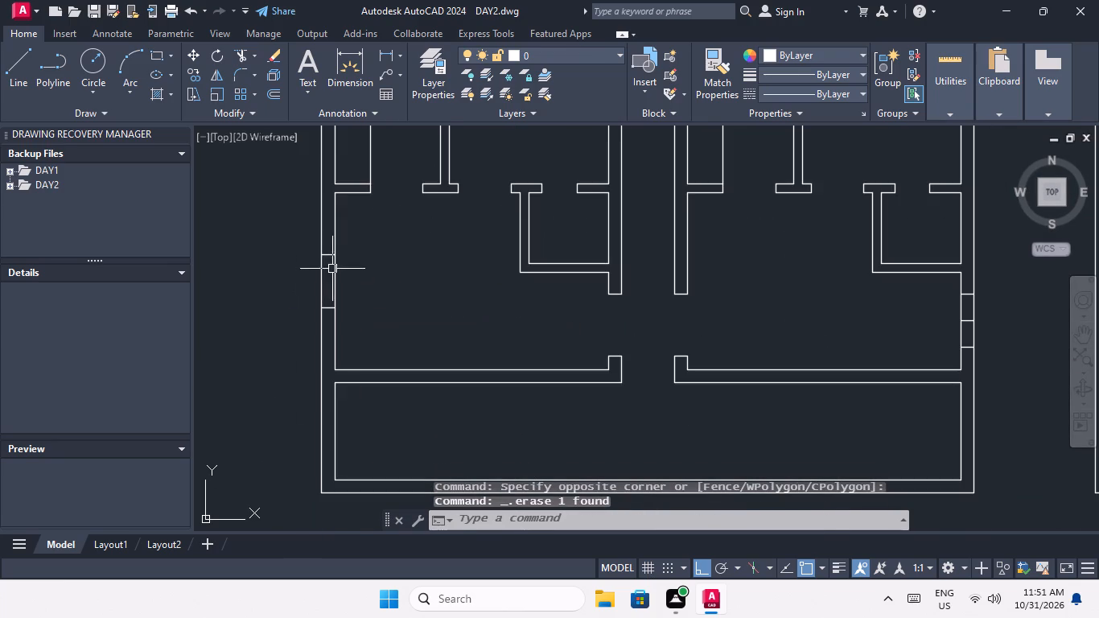
scroll(365, 295, down, 1)
middle_drag(365, 295, 324, 382)
scroll(482, 258, up, 4)
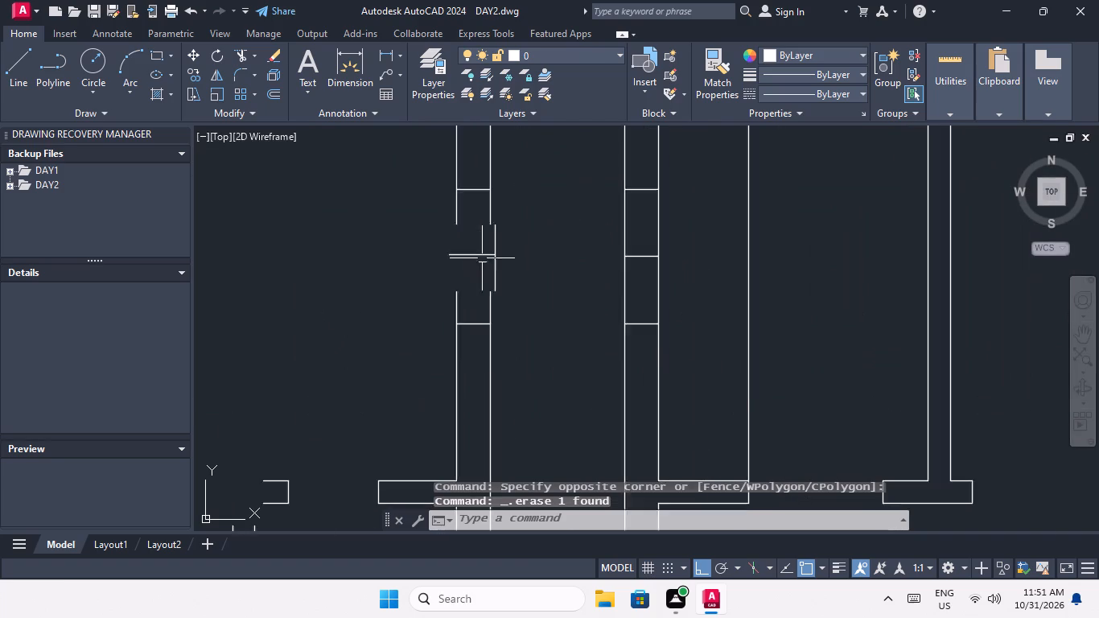
drag(482, 267, 474, 249)
click(467, 227)
key(Delete)
Erase the window centre line in the corridor-side wall of the third-row left bedroom.
middle_drag(470, 235, 475, 376)
scroll(475, 303, down, 1)
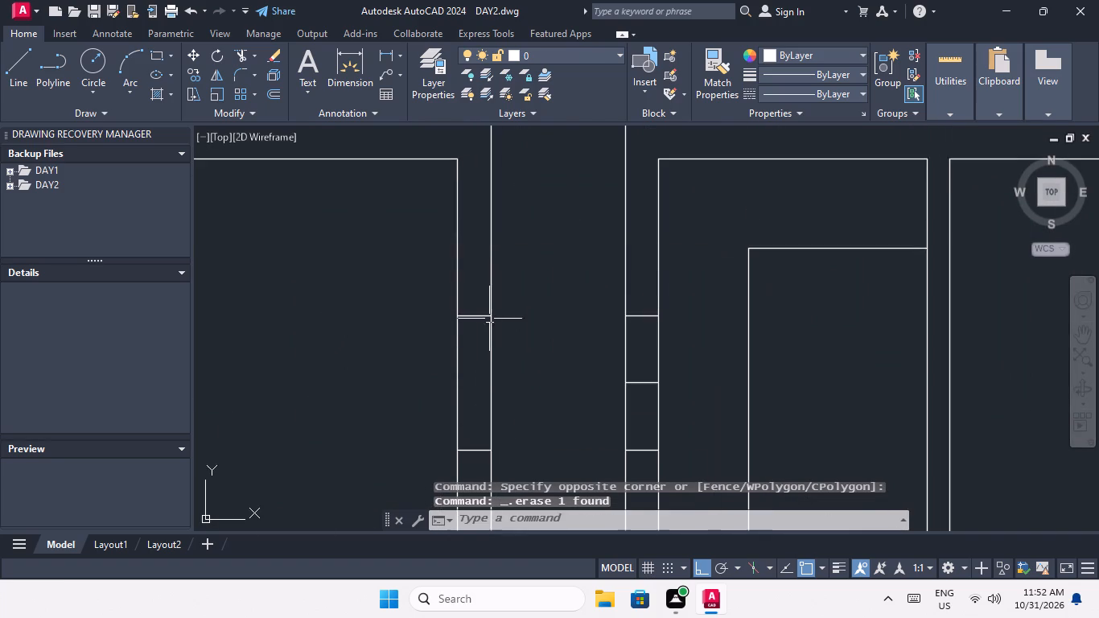
scroll(489, 319, down, 3)
middle_drag(496, 305, 490, 404)
middle_drag(517, 332, 503, 440)
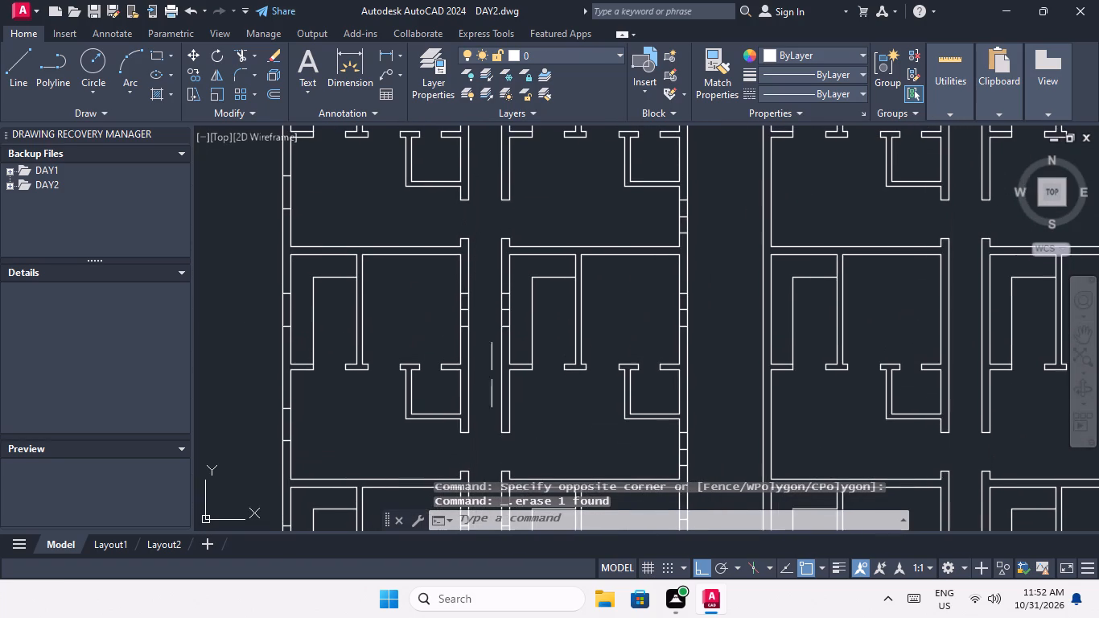
scroll(459, 306, up, 4)
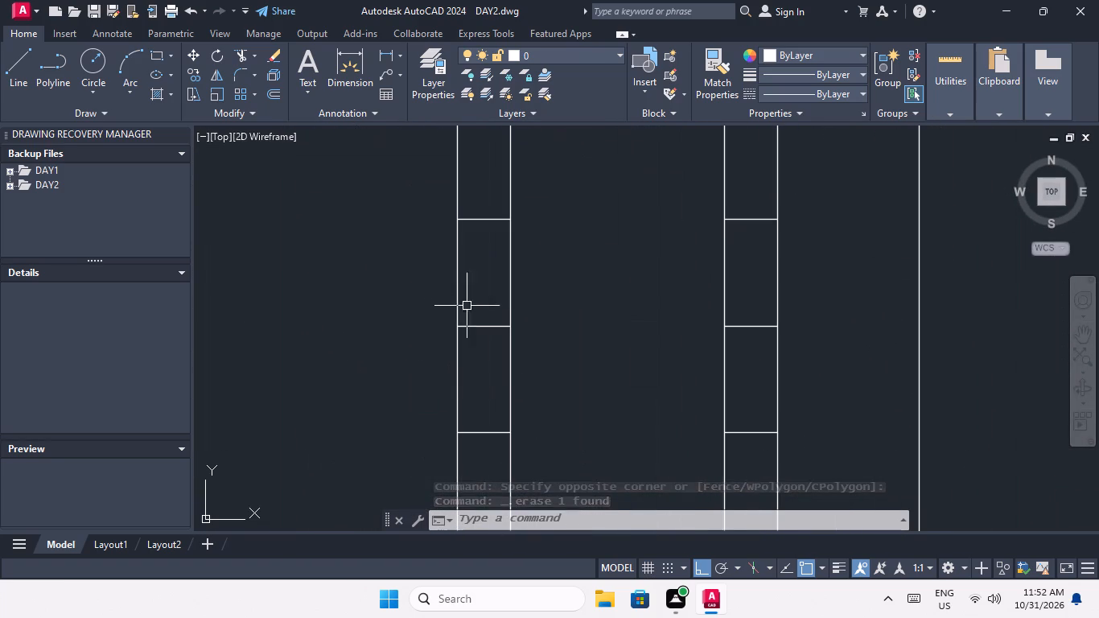
click(492, 345)
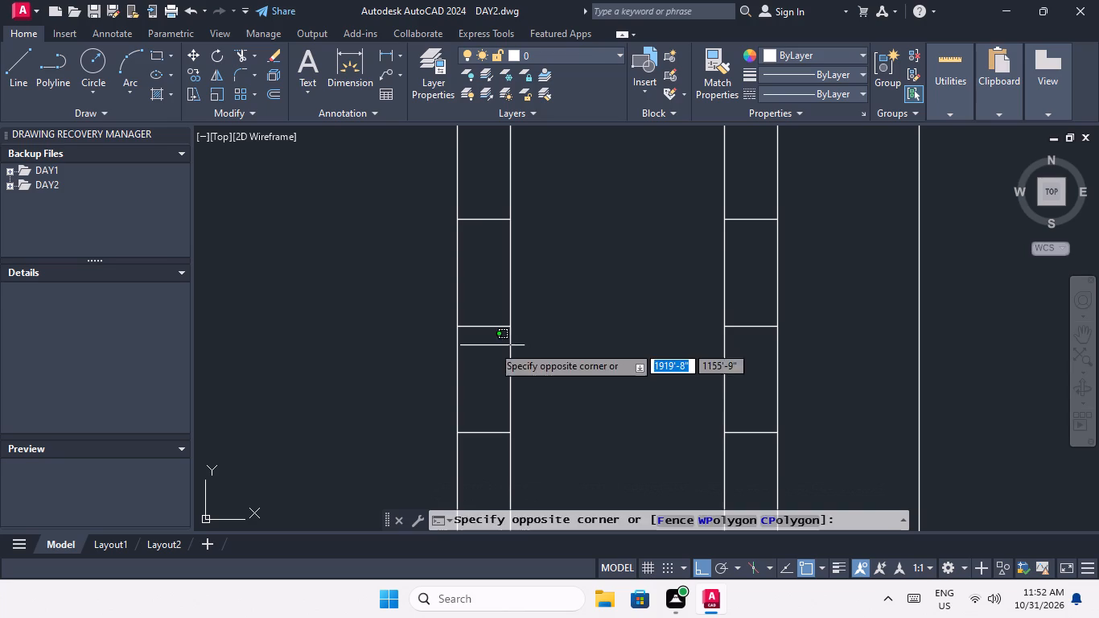
click(474, 296)
key(Delete)
Erase the window centre line in the corridor-side wall of the third-row right bedroom.
scroll(473, 336, down, 3)
middle_drag(438, 342, 442, 443)
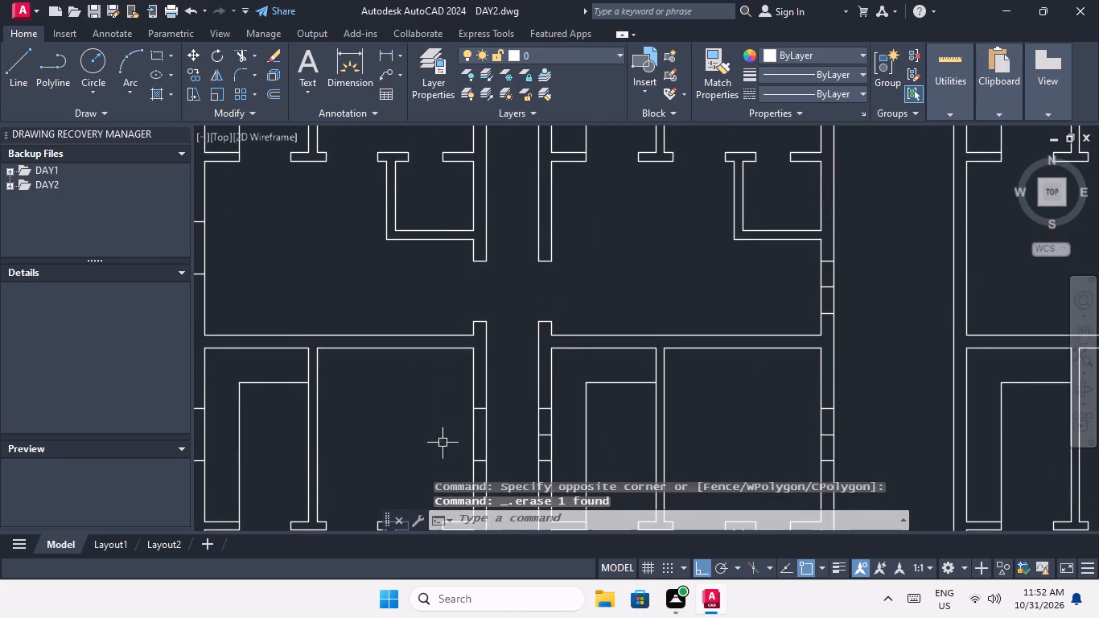
scroll(459, 357, down, 2)
middle_drag(459, 358, 451, 420)
middle_drag(474, 403, 466, 378)
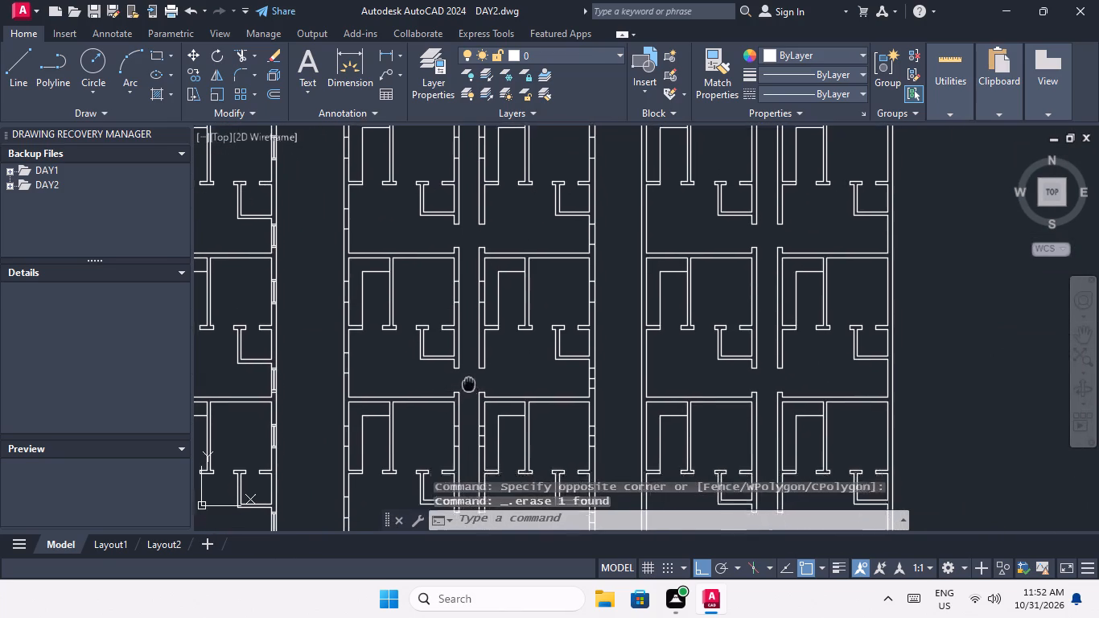
middle_drag(466, 378, 450, 338)
scroll(466, 394, up, 4)
click(431, 356)
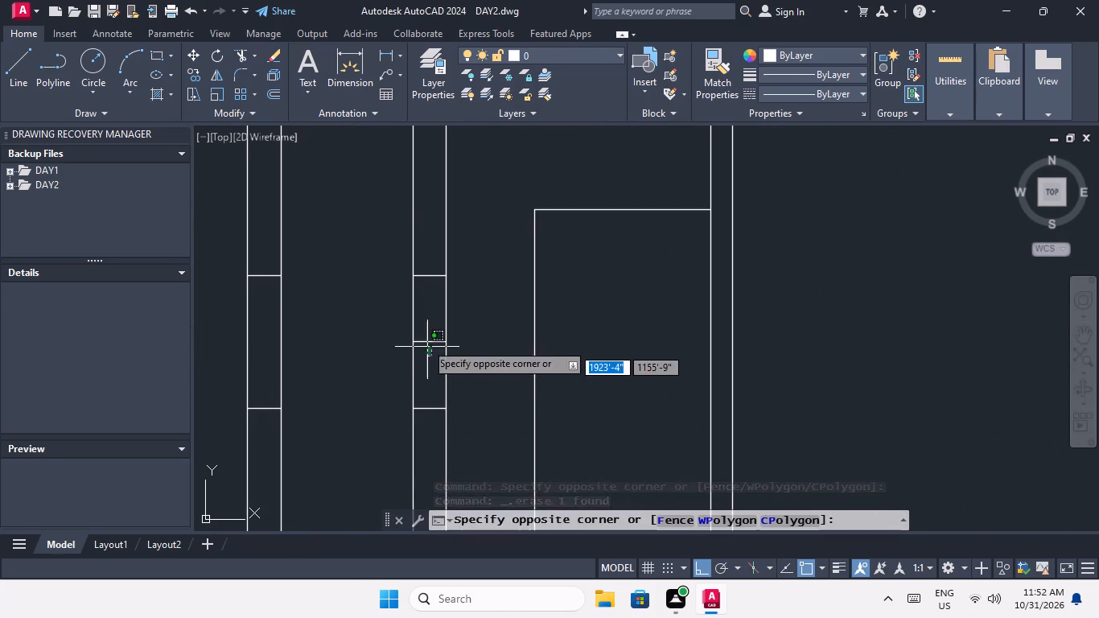
click(419, 326)
key(Delete)
Erase the window centre line in the corridor-side wall of the bottom-row right bedroom.
scroll(441, 260, down, 2)
middle_drag(479, 355, 465, 244)
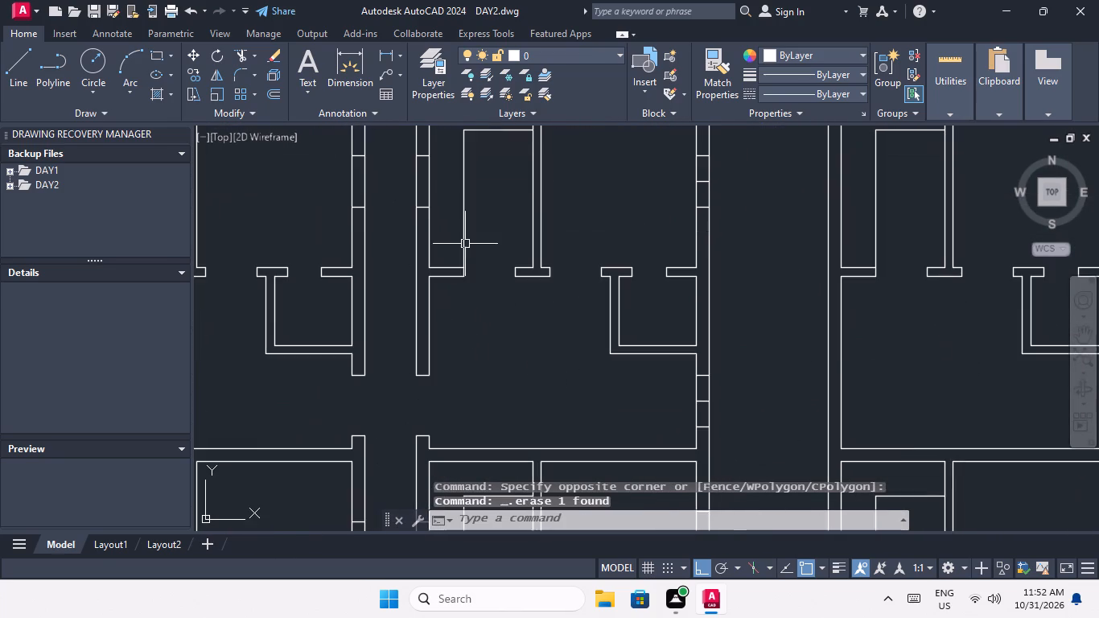
middle_drag(472, 313, 470, 241)
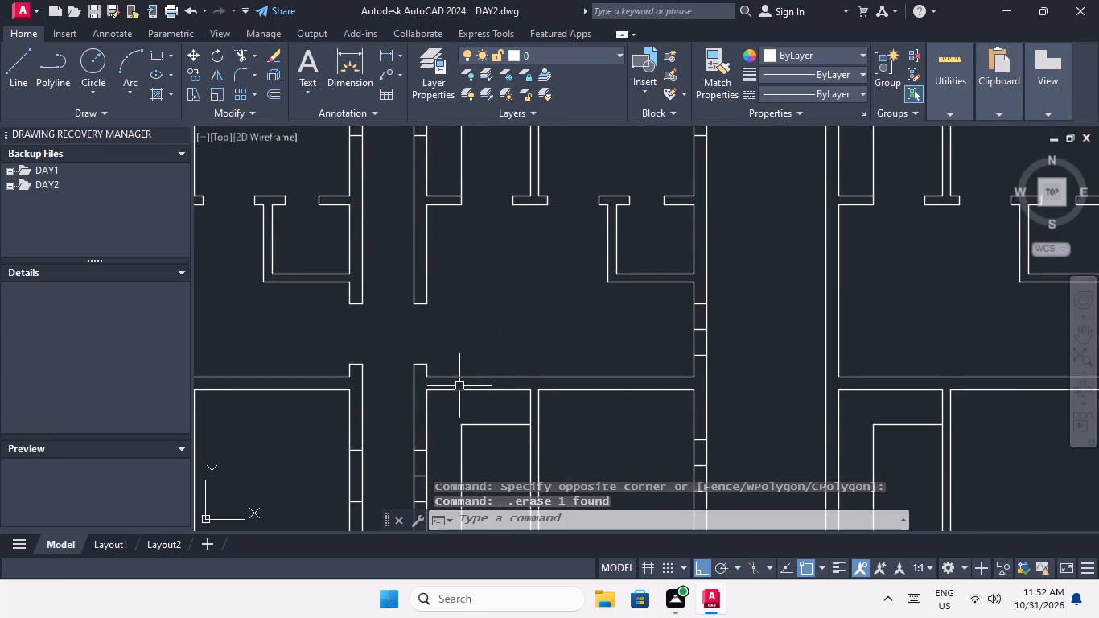
middle_drag(458, 386, 457, 307)
scroll(420, 407, up, 3)
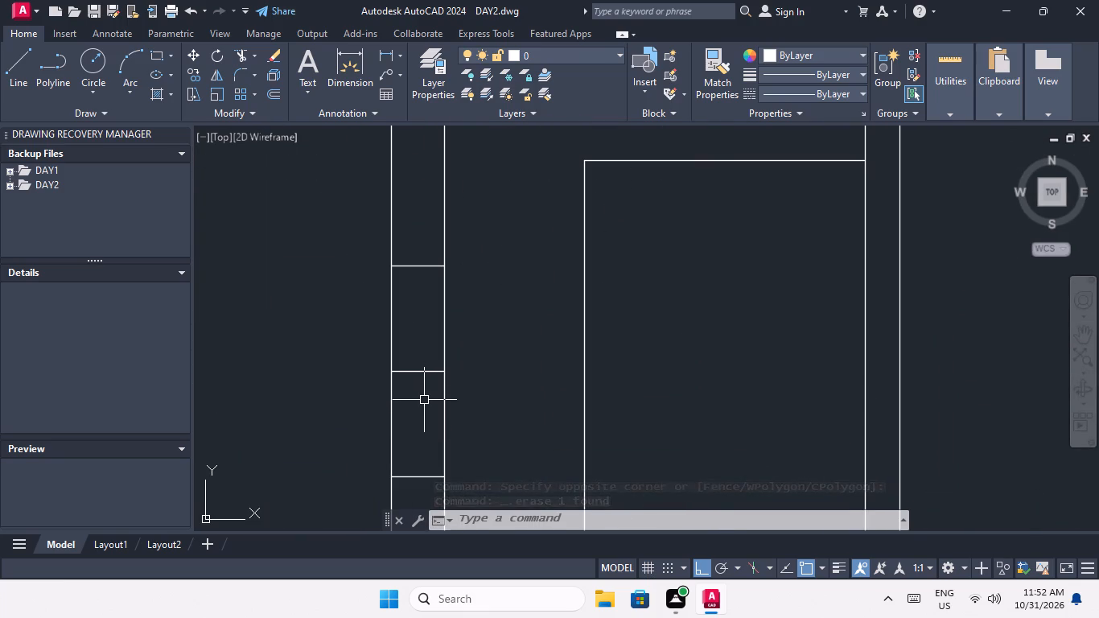
click(426, 402)
click(406, 351)
key(Delete)
Erase the window centre line in the bottom-row right living area's outer wall.
scroll(443, 227, down, 2)
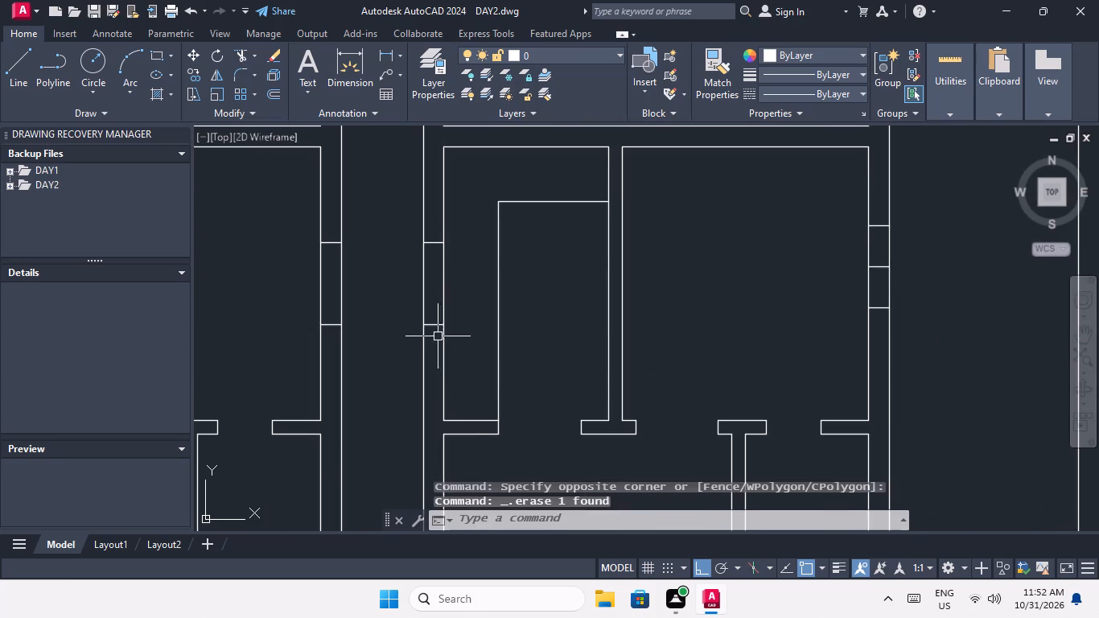
middle_drag(439, 333, 437, 253)
scroll(435, 247, down, 3)
middle_drag(453, 297, 405, 341)
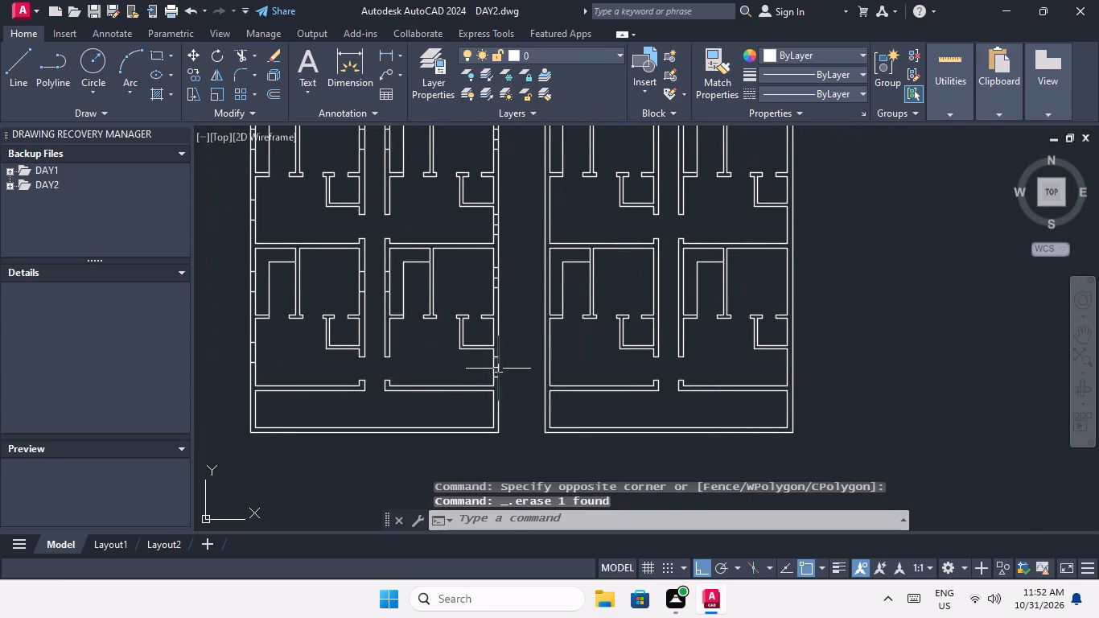
scroll(494, 371, up, 6)
drag(503, 378, 488, 346)
click(479, 326)
key(Delete)
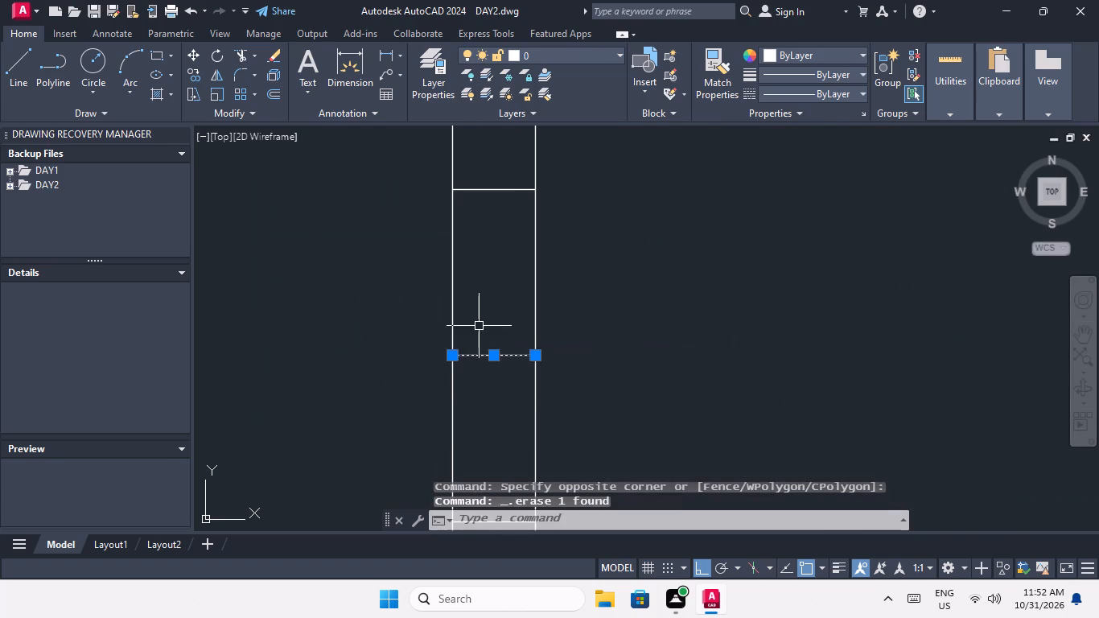
Erase the window centre line in the bottom-row right bedroom's outer wall.
scroll(479, 327, down, 4)
middle_drag(461, 329, 461, 358)
scroll(439, 318, down, 3)
middle_drag(439, 319, 442, 369)
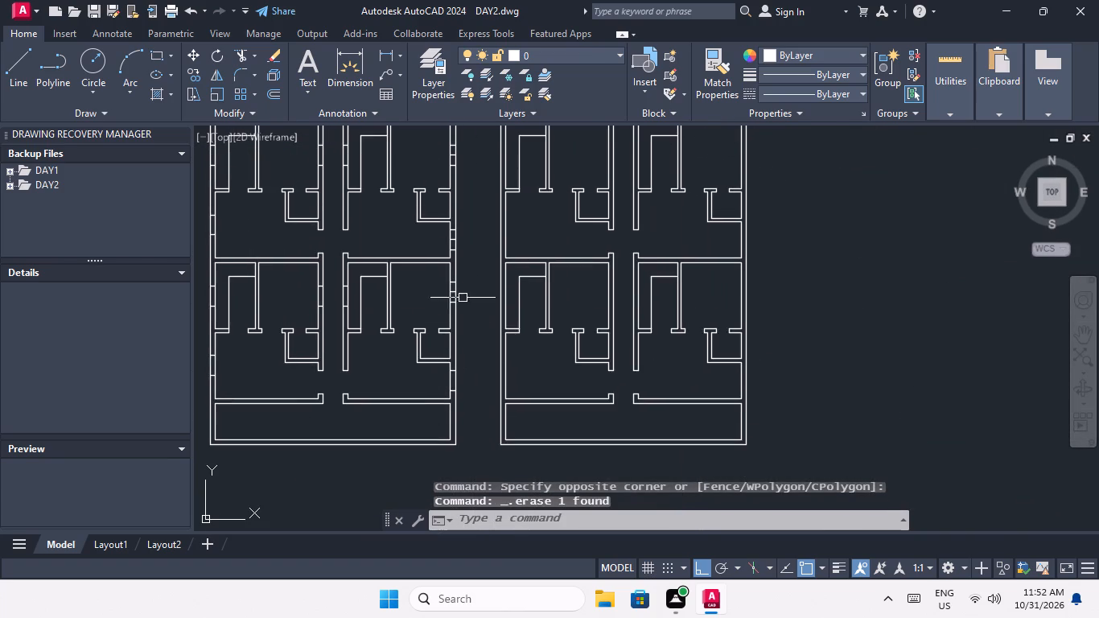
scroll(450, 294, up, 6)
click(477, 297)
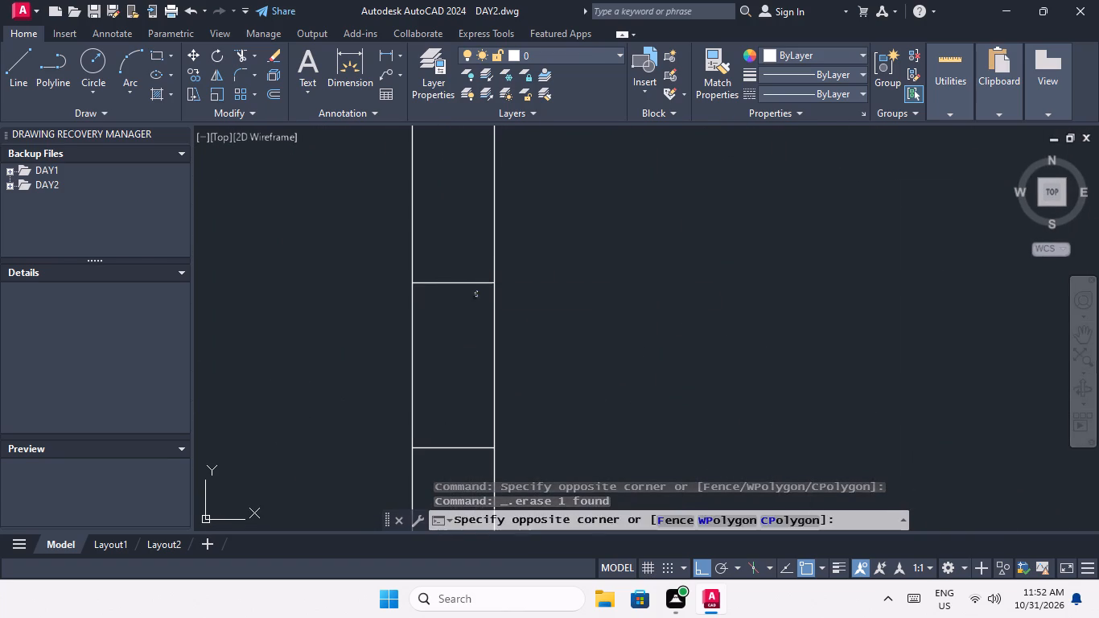
click(447, 235)
key(Delete)
Erase the window centre line in the third-row right living area's outer wall.
scroll(450, 243, down, 3)
middle_drag(405, 241, 411, 356)
scroll(412, 325, down, 3)
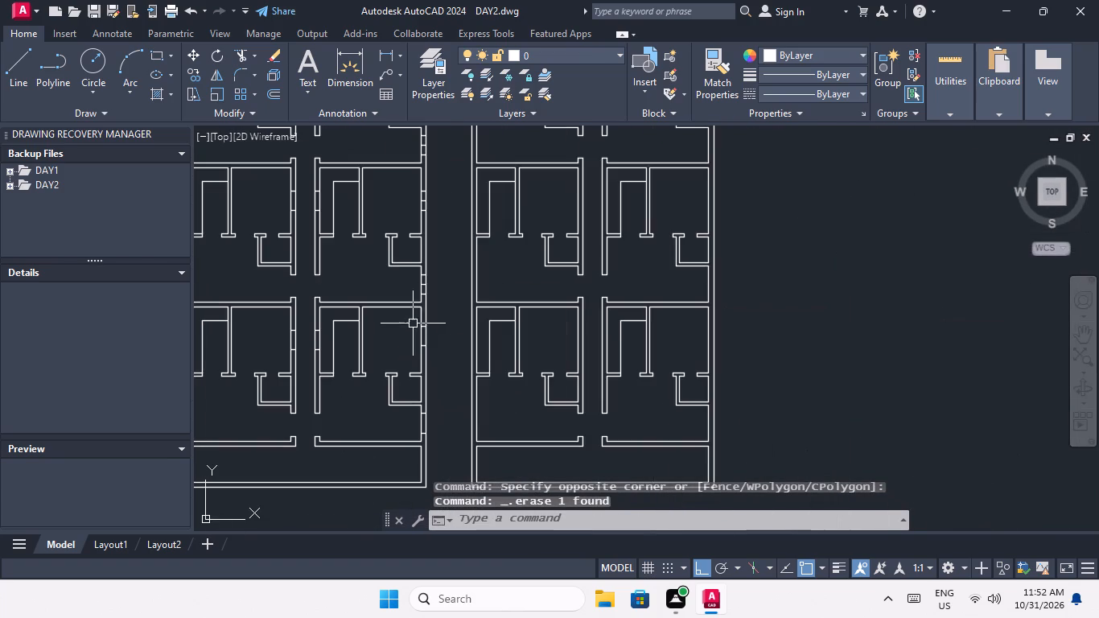
scroll(422, 278, up, 6)
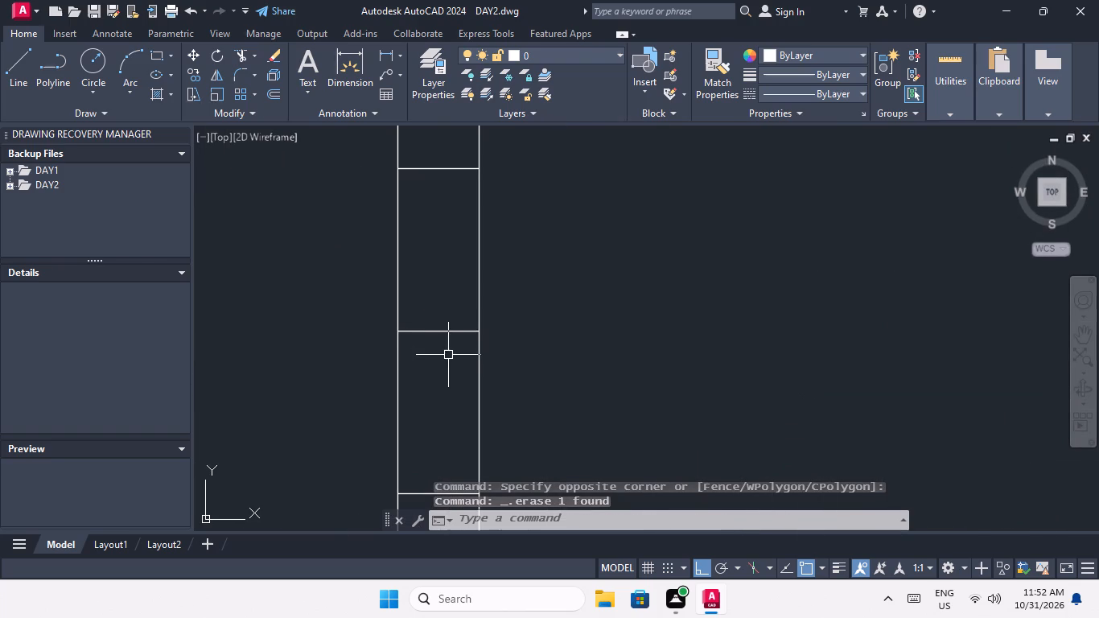
click(448, 355)
click(438, 312)
key(Delete)
Erase the window centre line in the third-row right bedroom's outer wall.
scroll(429, 320, down, 4)
middle_drag(382, 335, 451, 387)
scroll(444, 351, down, 1)
middle_drag(442, 351, 443, 429)
scroll(484, 300, up, 3)
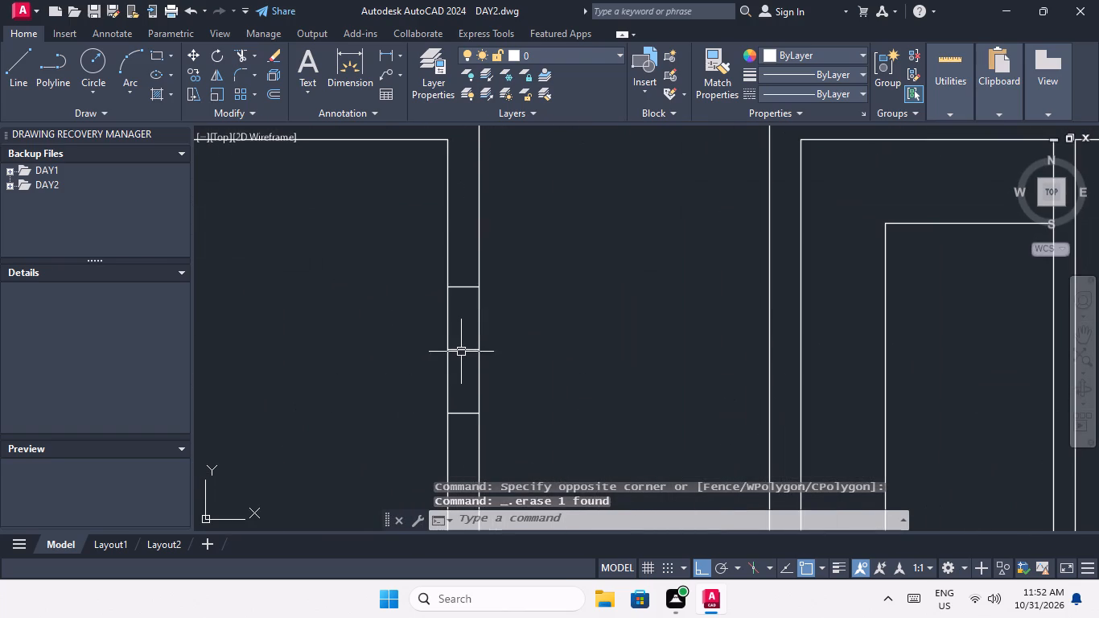
scroll(462, 350, up, 2)
drag(466, 373, 462, 361)
click(447, 317)
key(Delete)
Erase the window centre line in the second-row right living area's outer wall.
scroll(461, 318, down, 2)
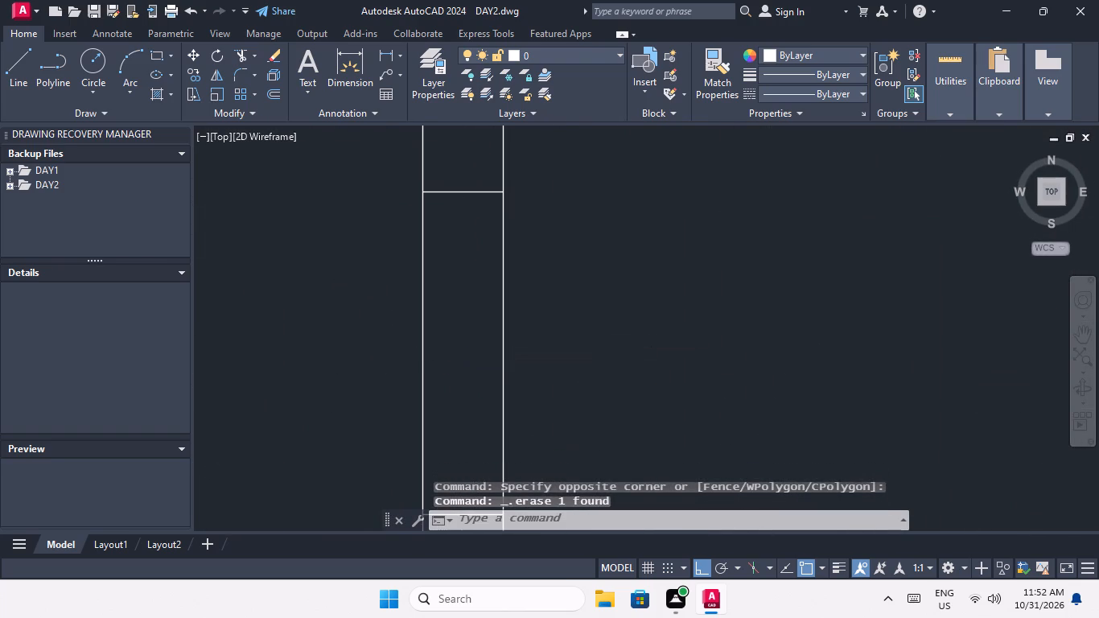
scroll(461, 318, down, 3)
middle_drag(467, 323, 474, 411)
scroll(465, 327, up, 4)
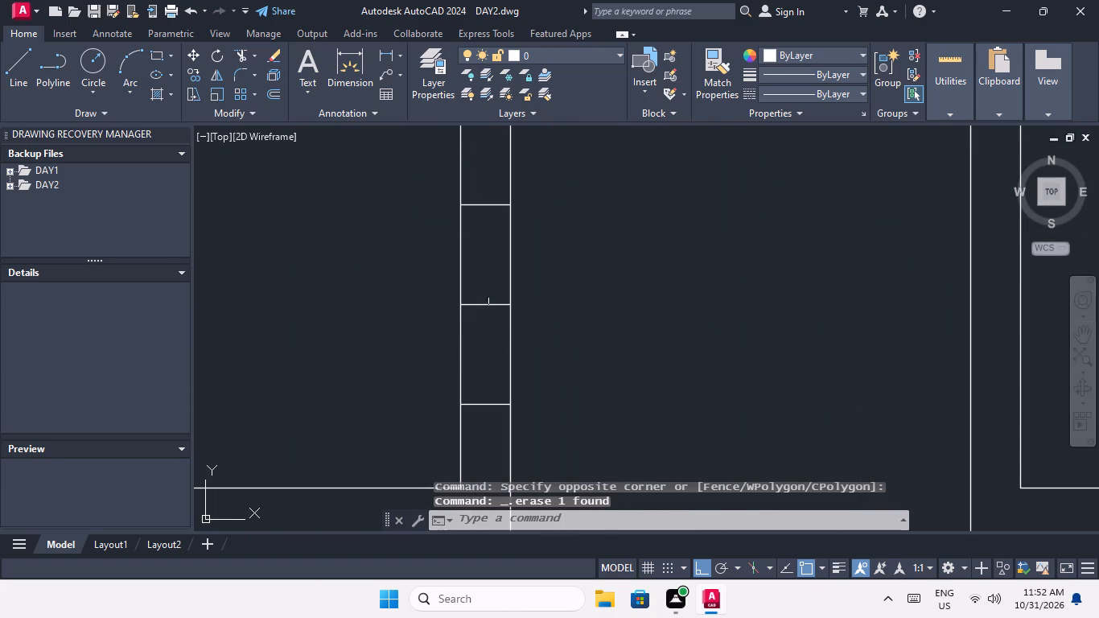
scroll(492, 299, up, 3)
drag(494, 343, 465, 294)
click(455, 274)
key(Delete)
Offset the upper and lower edges of the top-row left bedroom's outer-wall window 3" outward.
scroll(460, 283, down, 3)
middle_drag(471, 359, 496, 457)
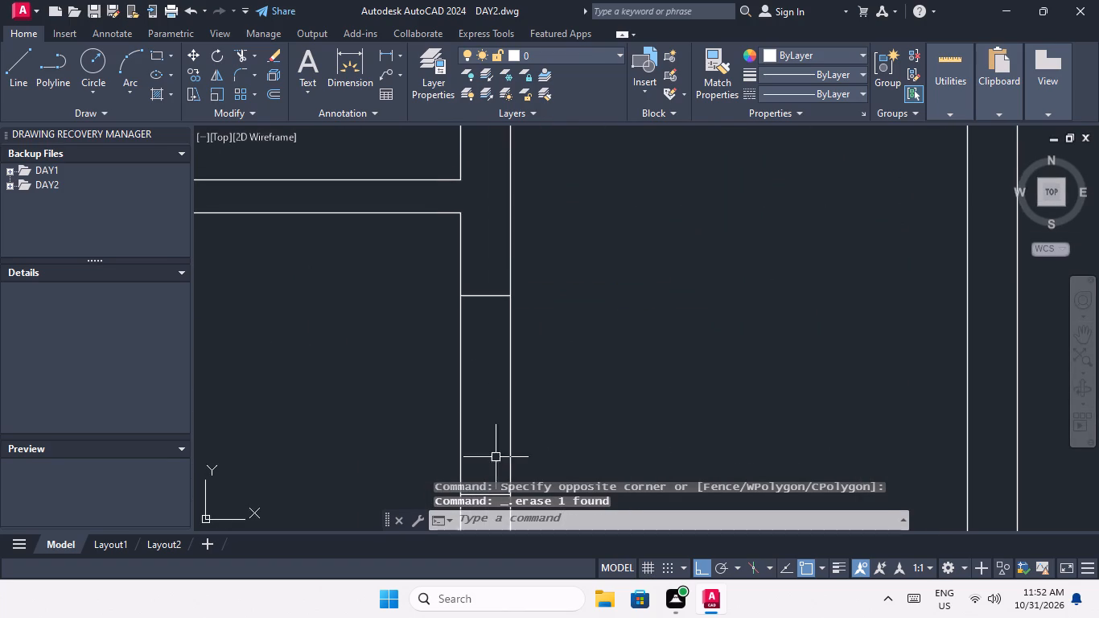
scroll(496, 328, down, 3)
middle_drag(496, 380, 489, 480)
middle_drag(523, 310, 523, 385)
middle_drag(525, 369, 530, 399)
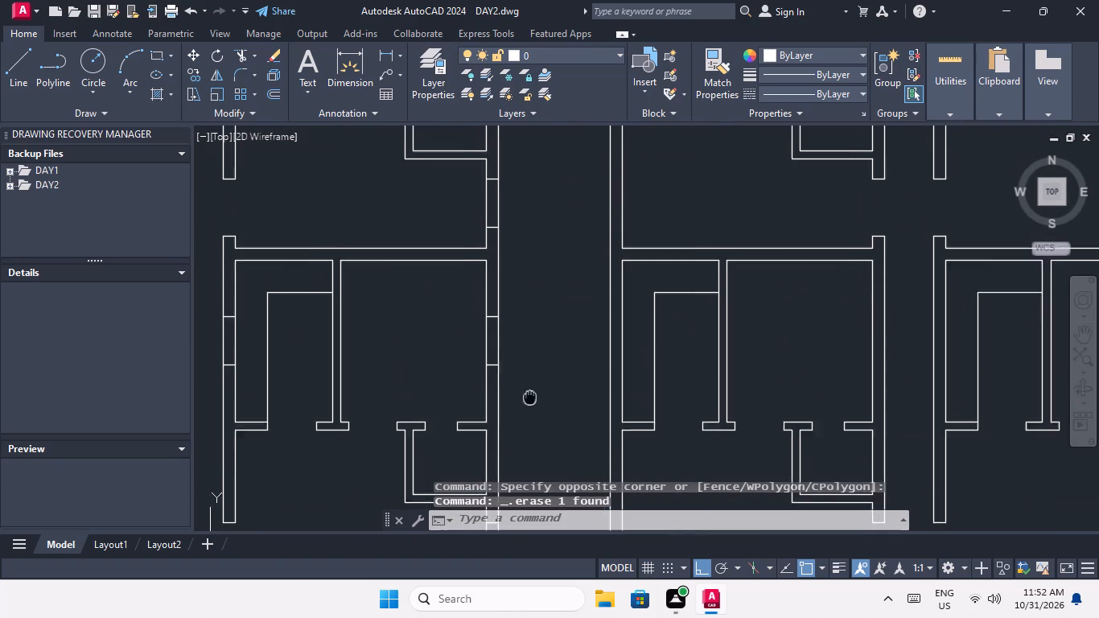
middle_drag(530, 399, 531, 404)
scroll(522, 332, down, 2)
middle_drag(464, 347, 483, 397)
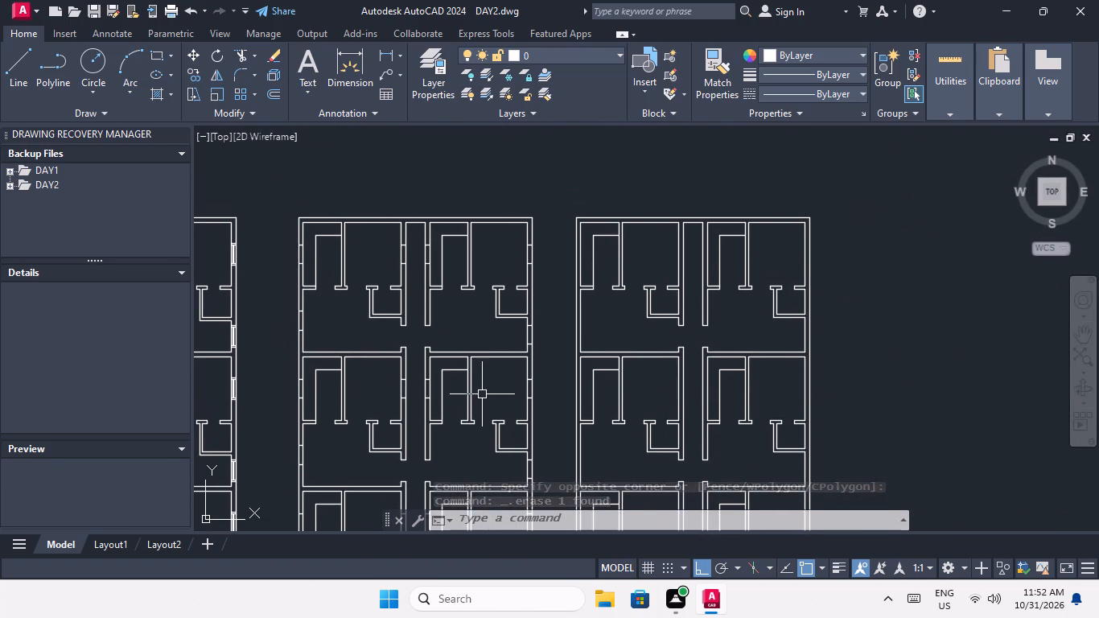
key(Escape)
key(Escape)
key(Escape)
key(Escape)
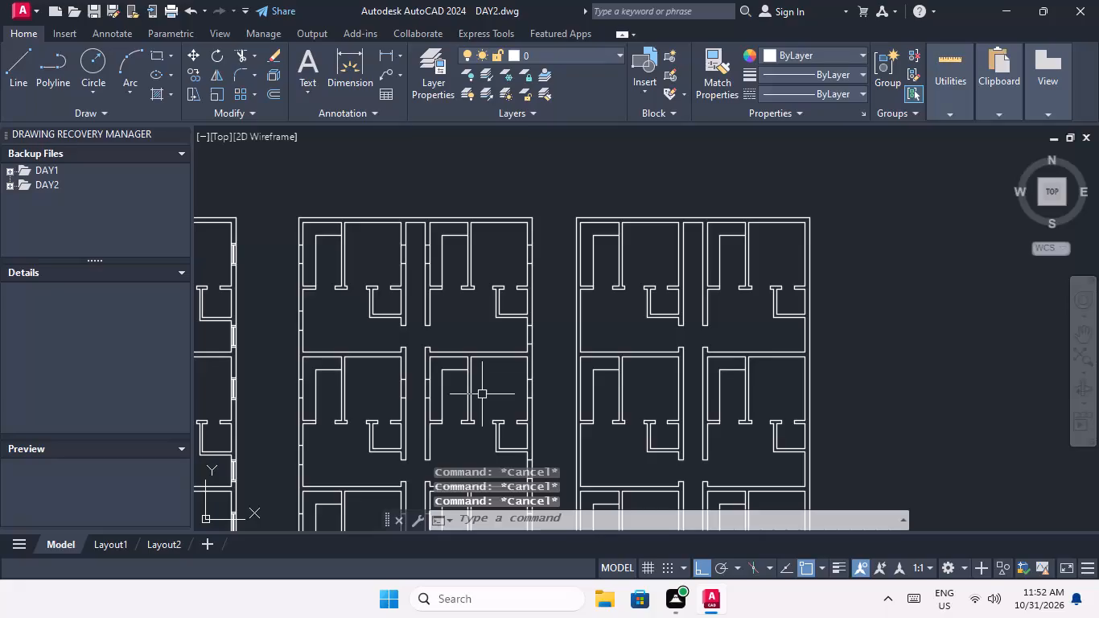
key(o)
key(Return)
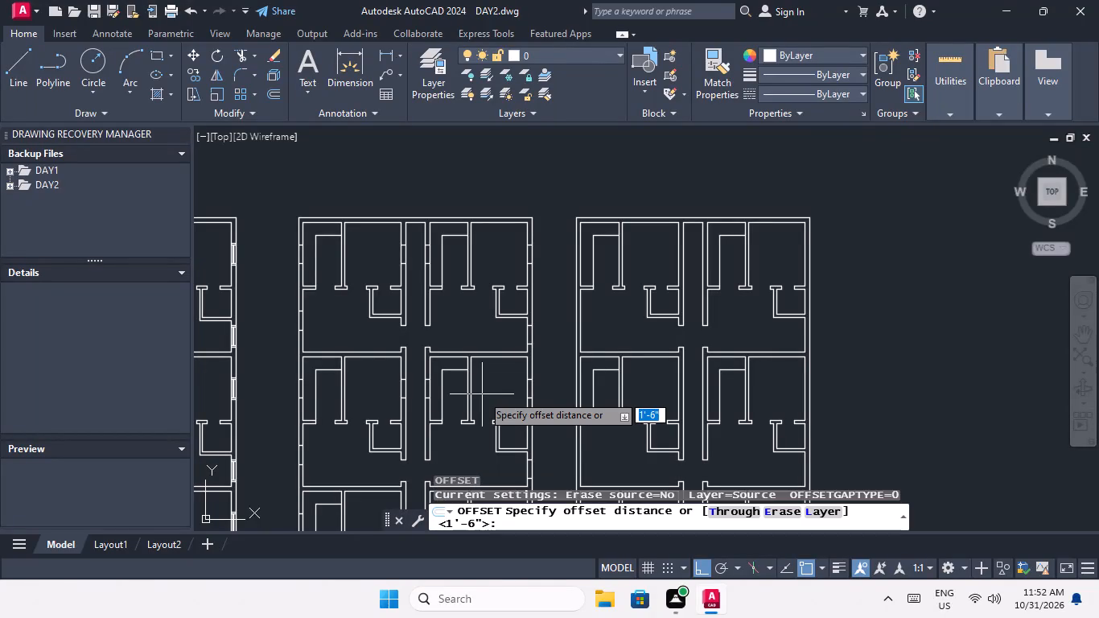
text(3")
key(Return)
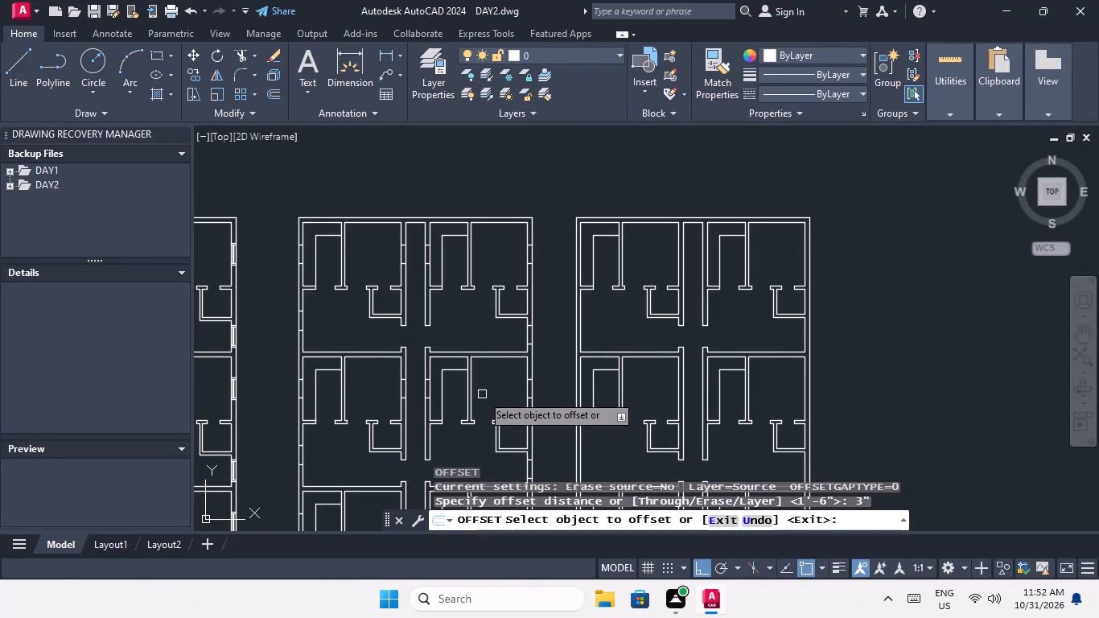
scroll(290, 239, up, 2)
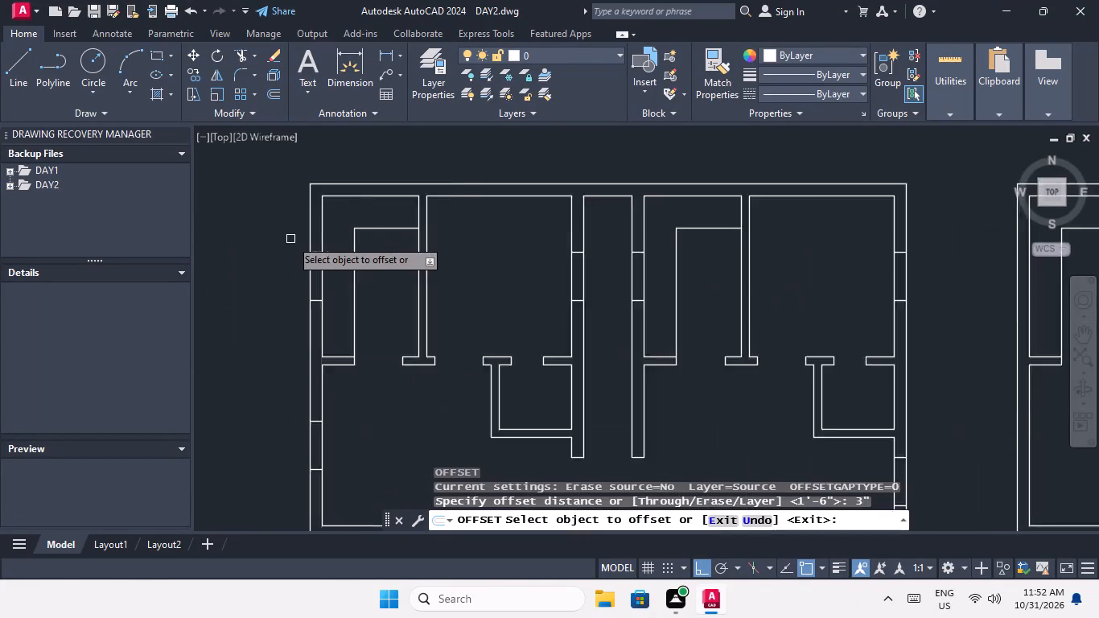
scroll(290, 239, up, 2)
scroll(367, 259, up, 1)
click(349, 279)
click(349, 226)
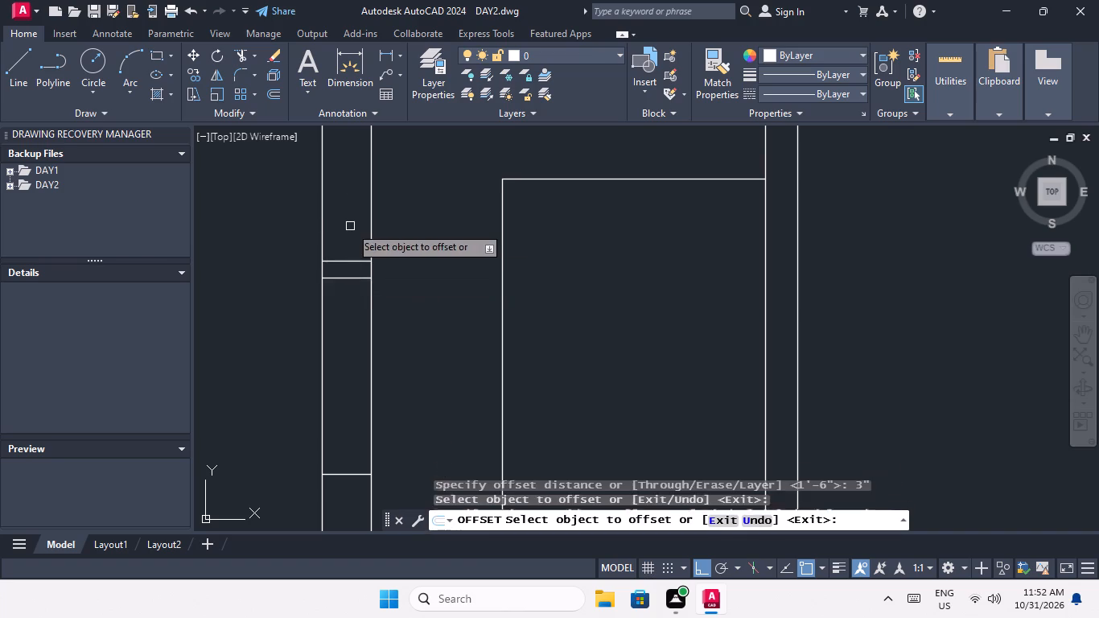
scroll(351, 221, down, 2)
scroll(355, 312, up, 3)
click(337, 345)
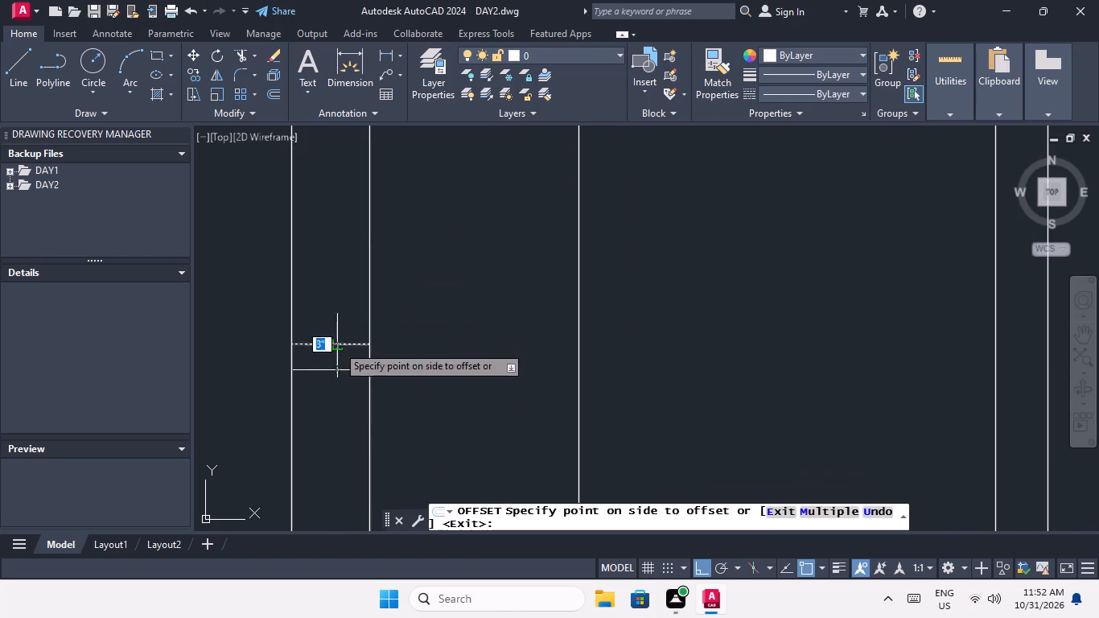
drag(330, 395, 330, 378)
Offset both edge lines of the top-row left living area's outer-wall window 3" outward.
scroll(338, 250, down, 3)
middle_drag(368, 271, 386, 177)
scroll(345, 374, up, 2)
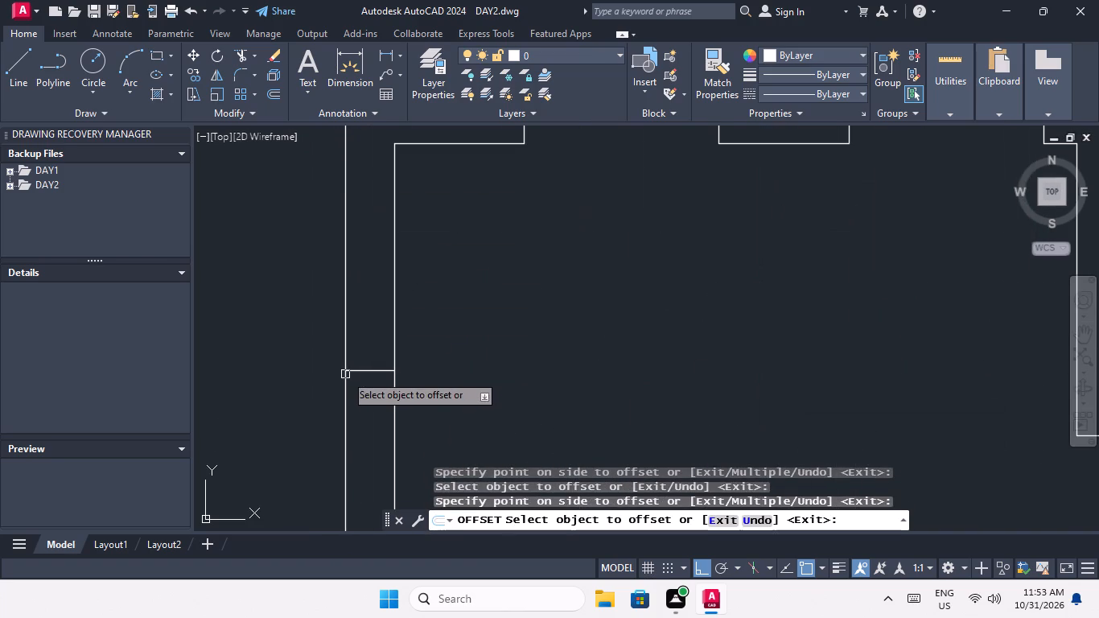
drag(366, 369, 364, 345)
click(363, 306)
scroll(370, 282, down, 2)
middle_drag(375, 373, 373, 290)
scroll(367, 319, up, 2)
drag(370, 294, 370, 306)
drag(373, 345, 373, 338)
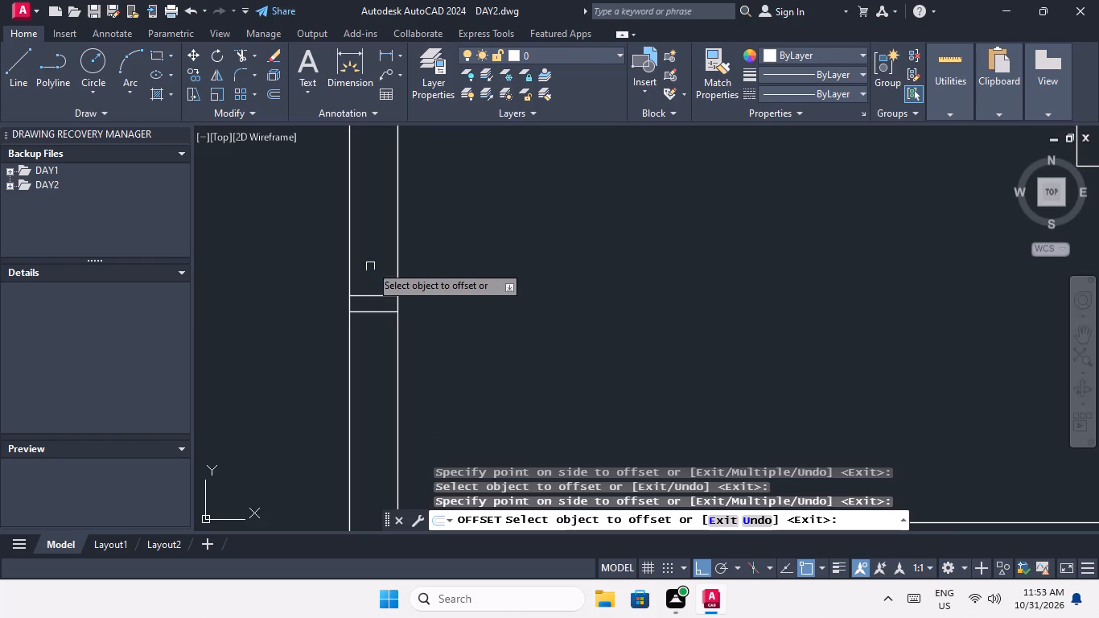
Offset both edge lines of the second-row left bedroom's outer-wall window 3" outward.
scroll(370, 262, down, 3)
middle_drag(412, 313, 412, 265)
scroll(376, 337, up, 4)
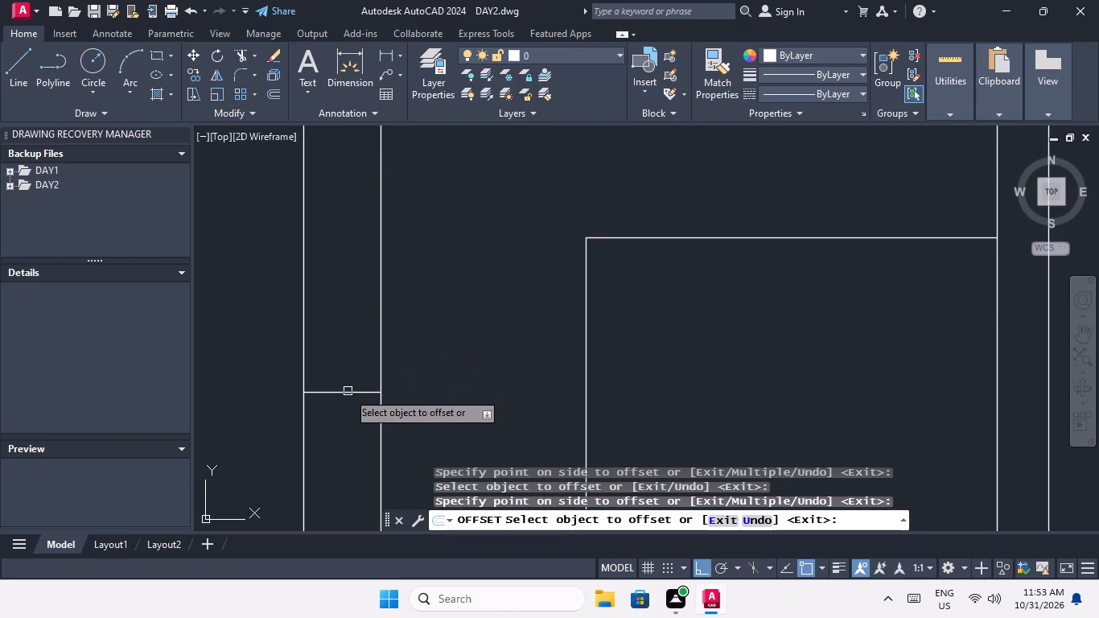
drag(347, 392, 346, 361)
click(350, 316)
scroll(352, 286, down, 2)
middle_drag(384, 295, 410, 163)
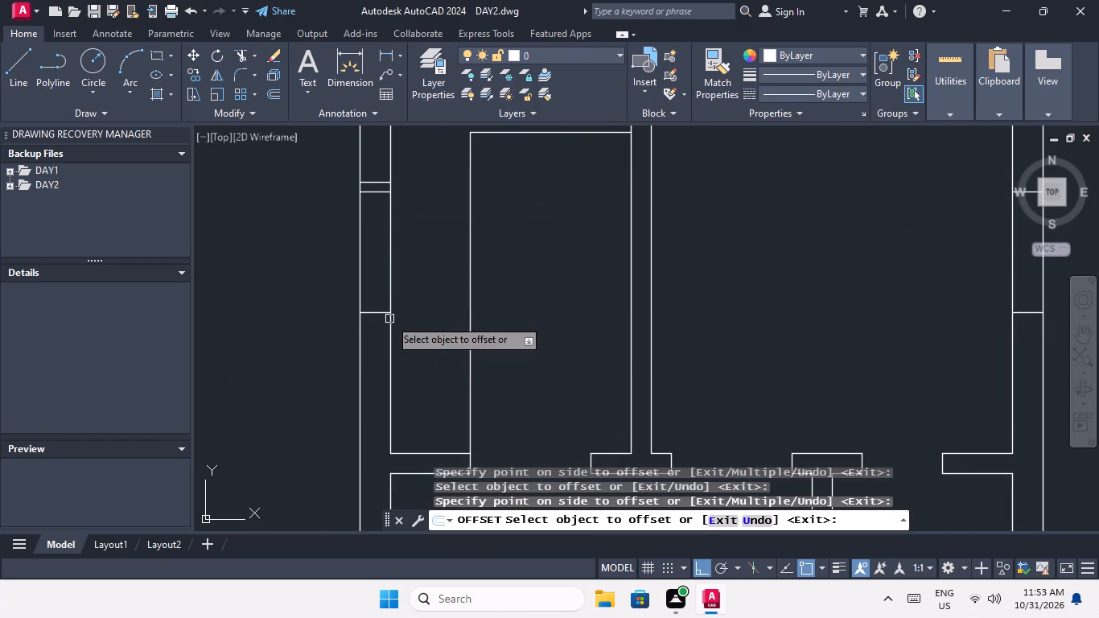
drag(379, 312, 379, 335)
drag(381, 353, 380, 336)
Offset both edge lines of the second-row left living area's outer-wall window 3" outward.
scroll(376, 260, down, 3)
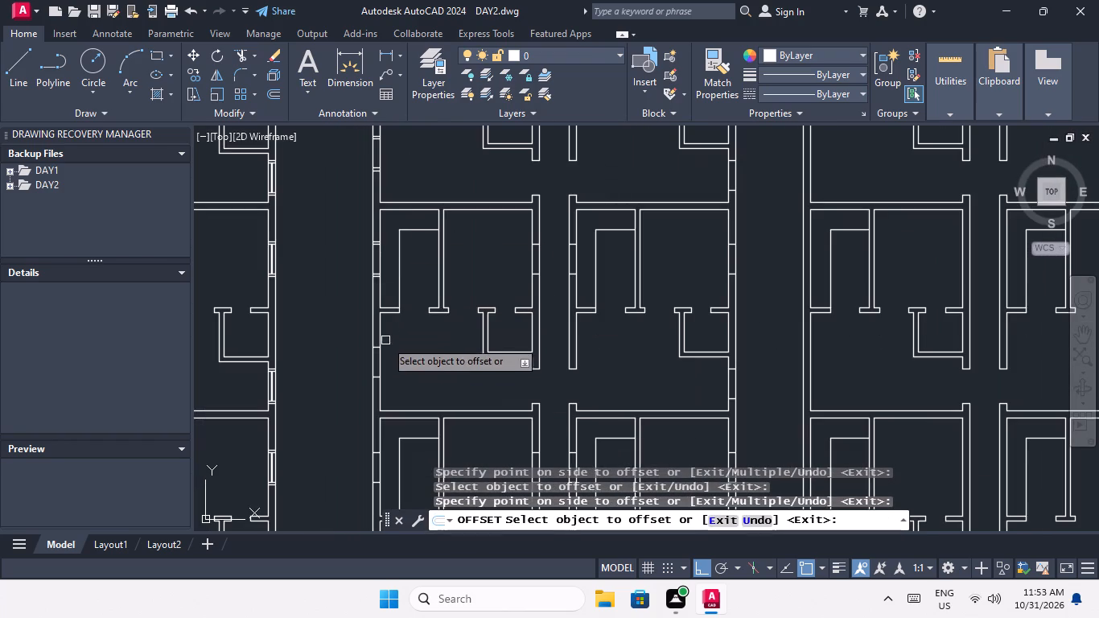
scroll(382, 353, up, 4)
click(340, 321)
click(332, 263)
scroll(334, 261, down, 2)
scroll(335, 362, up, 3)
drag(329, 356, 340, 376)
drag(352, 402, 353, 393)
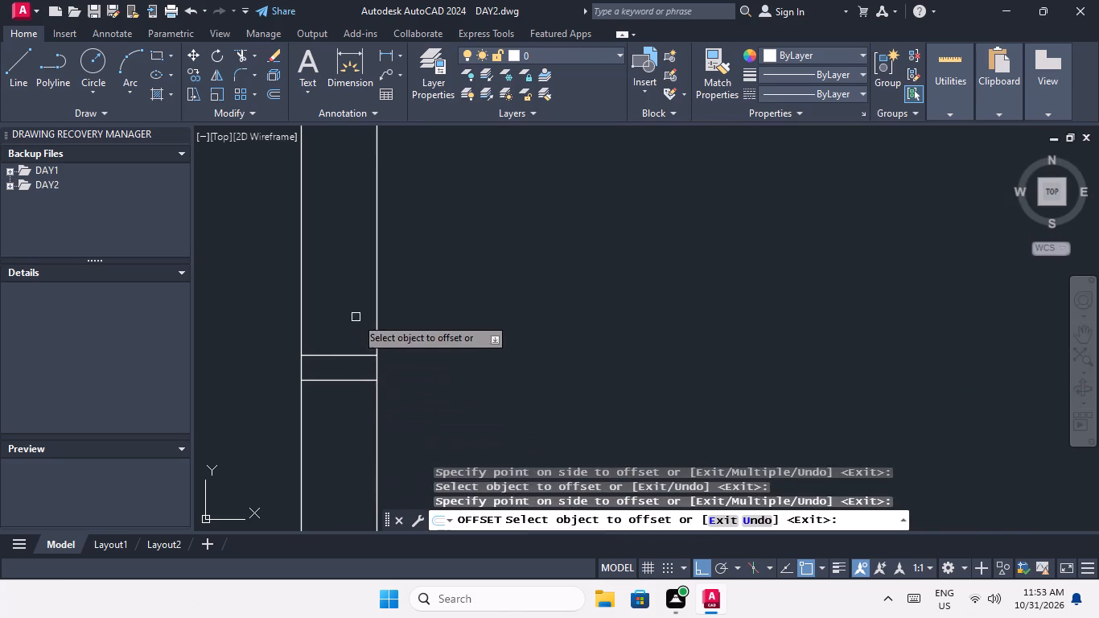
Offset both edge lines of the third-row left bedroom's outer-wall window 3" outward.
scroll(356, 317, down, 3)
middle_drag(436, 333, 478, 100)
scroll(404, 278, up, 2)
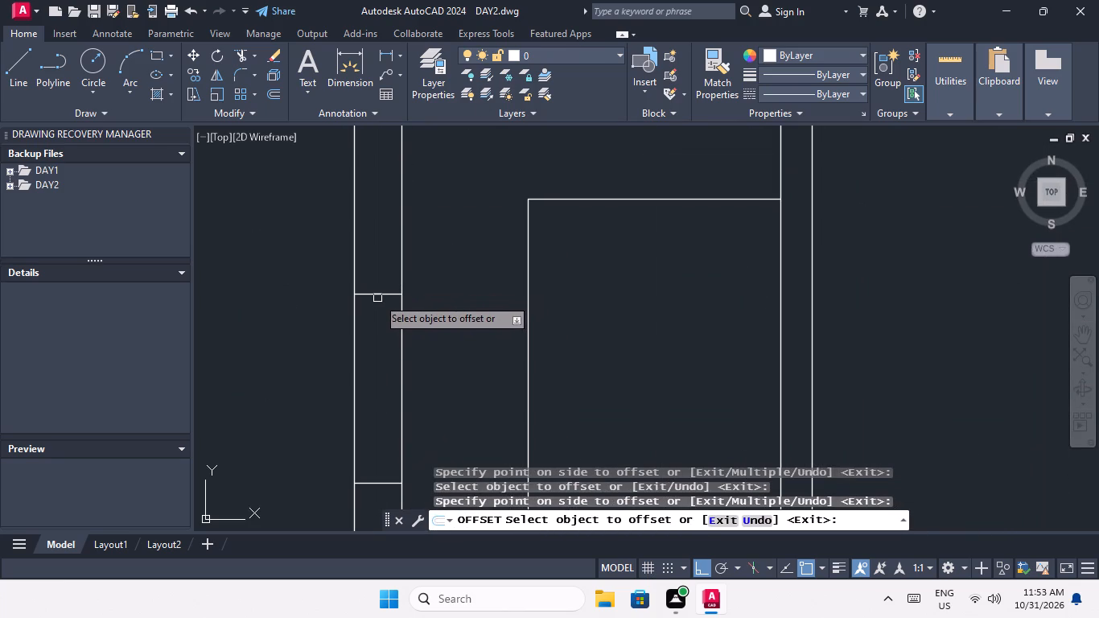
drag(377, 296, 377, 283)
click(375, 242)
scroll(377, 237, down, 2)
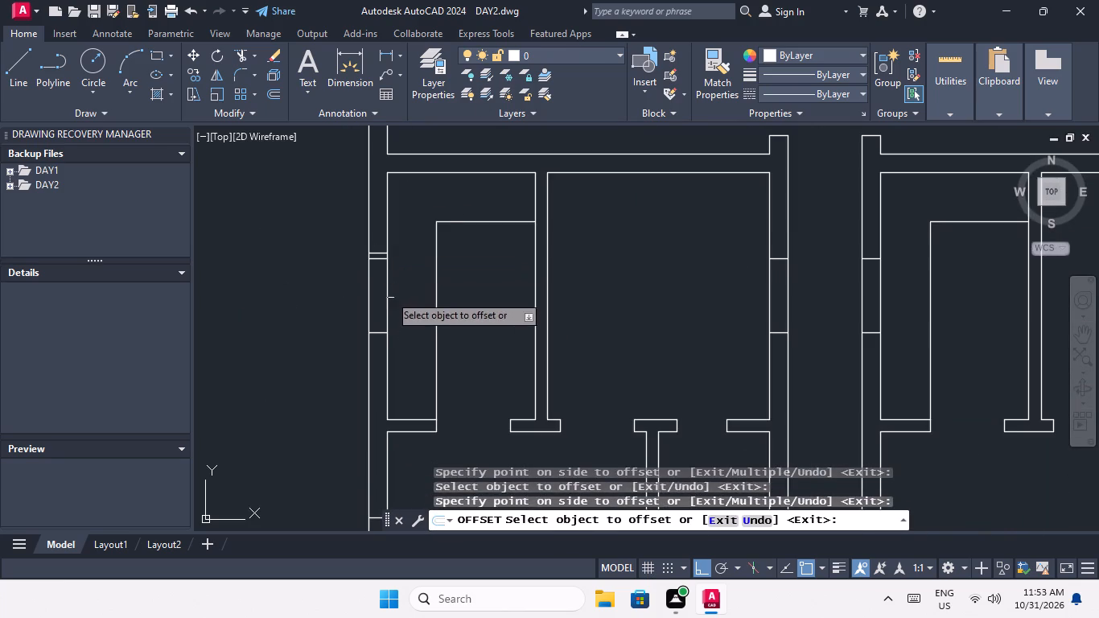
scroll(387, 313, up, 2)
drag(361, 365, 372, 405)
drag(376, 421, 375, 414)
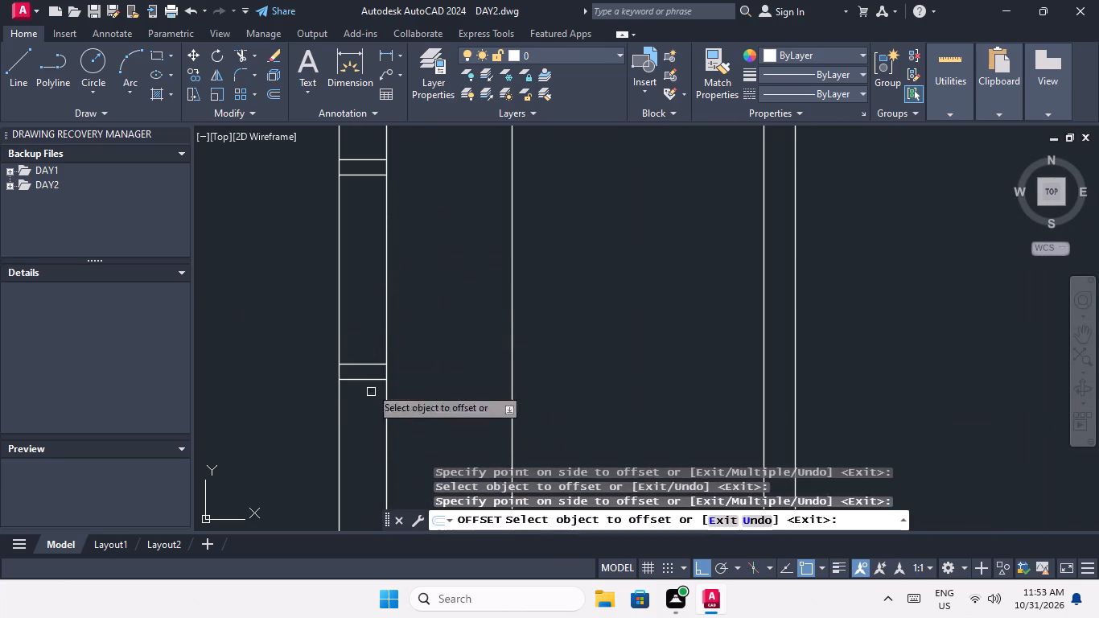
Offset both edge lines of the third-row left living area's outer-wall window 3" outward.
scroll(363, 295, down, 3)
middle_drag(377, 323, 403, 159)
scroll(395, 252, up, 3)
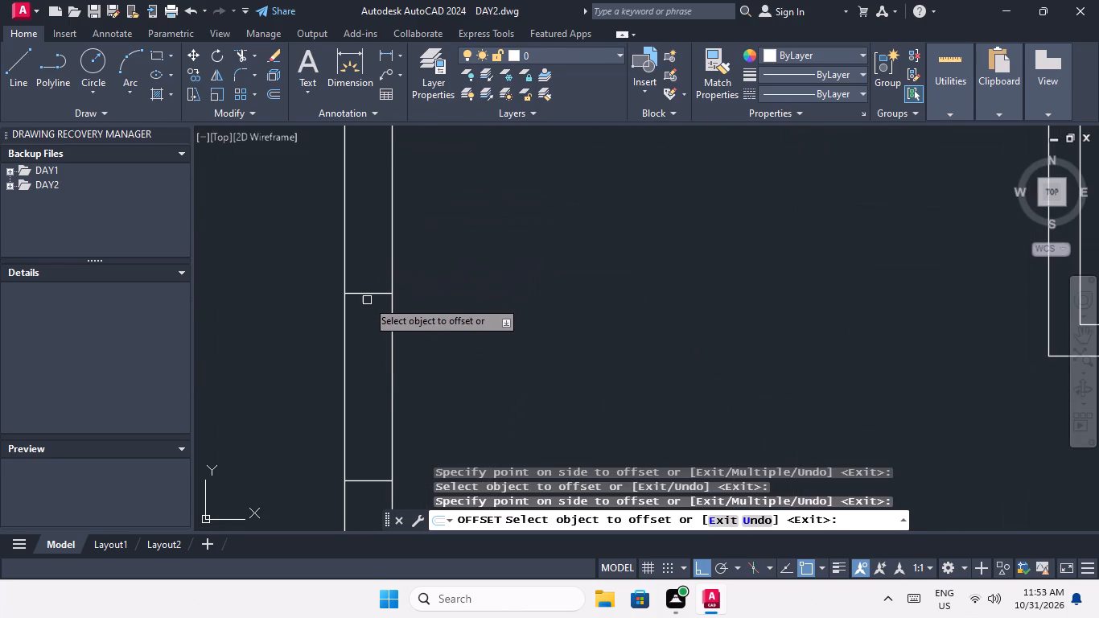
drag(366, 294, 367, 269)
click(375, 223)
scroll(381, 208, down, 2)
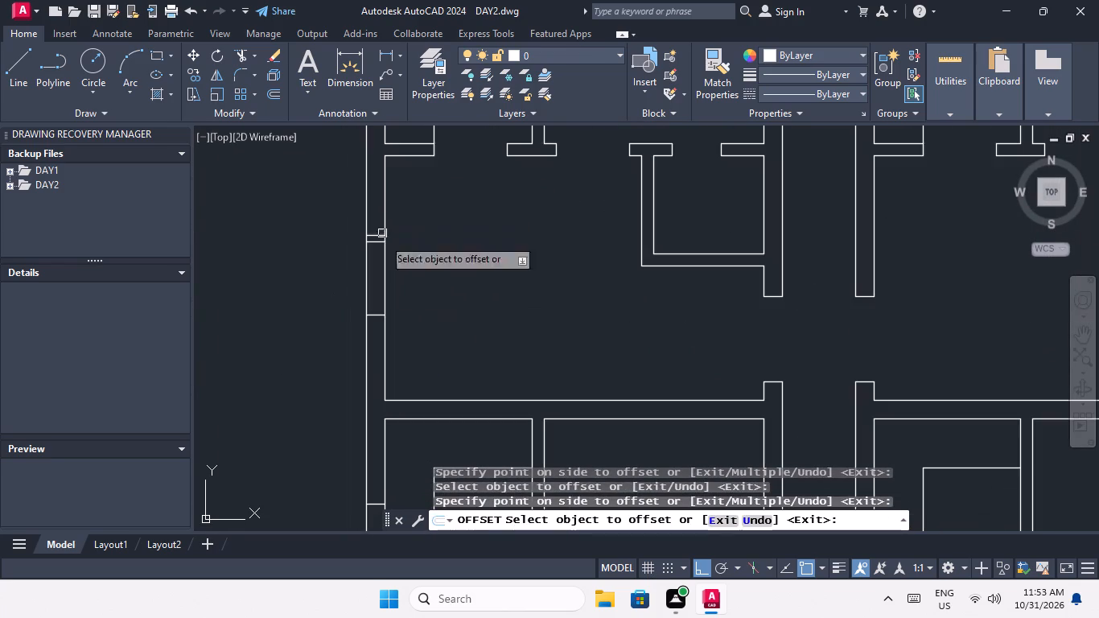
scroll(387, 328, up, 2)
drag(344, 294, 354, 316)
click(372, 356)
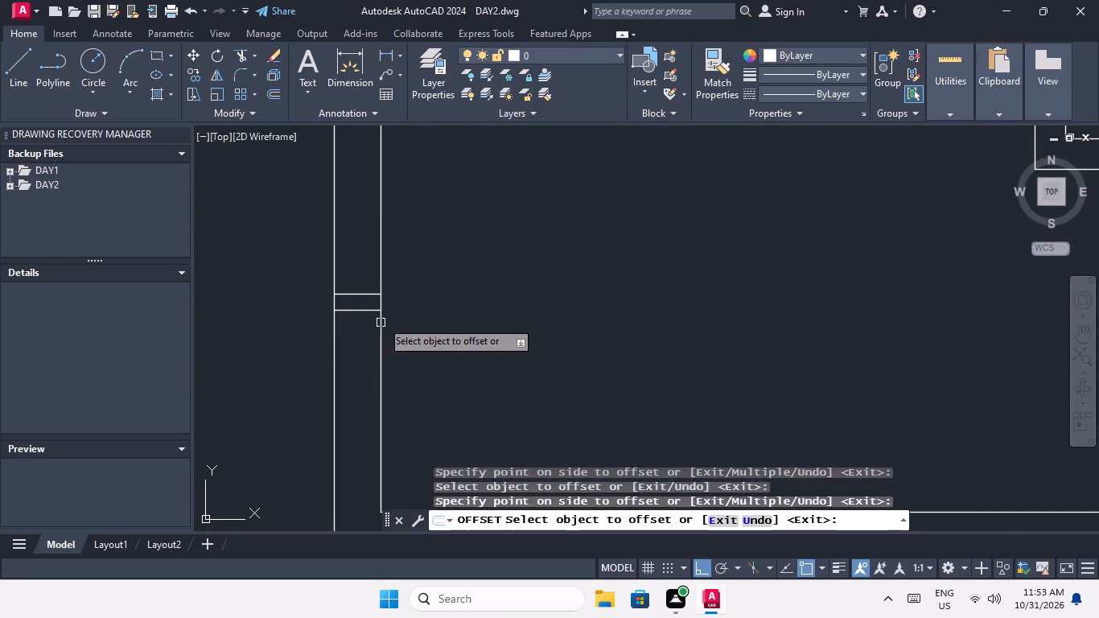
Offset both edge lines of the fourth-row left bedroom's outer-wall window 3" outward.
middle_drag(430, 297, 433, 229)
scroll(434, 230, down, 2)
middle_drag(440, 295, 432, 235)
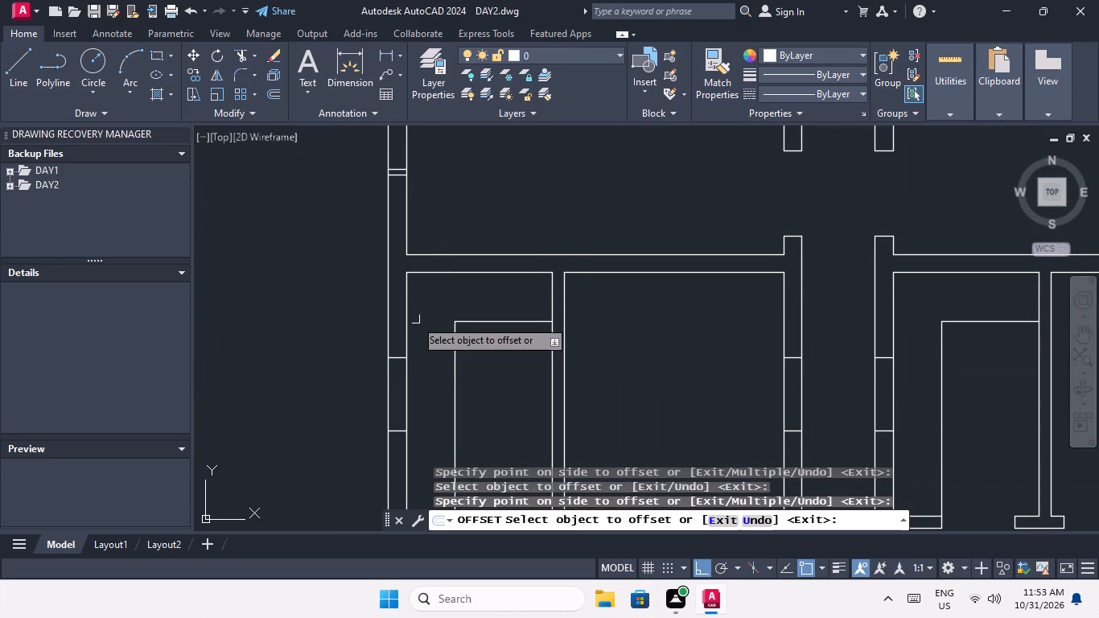
scroll(399, 338, up, 3)
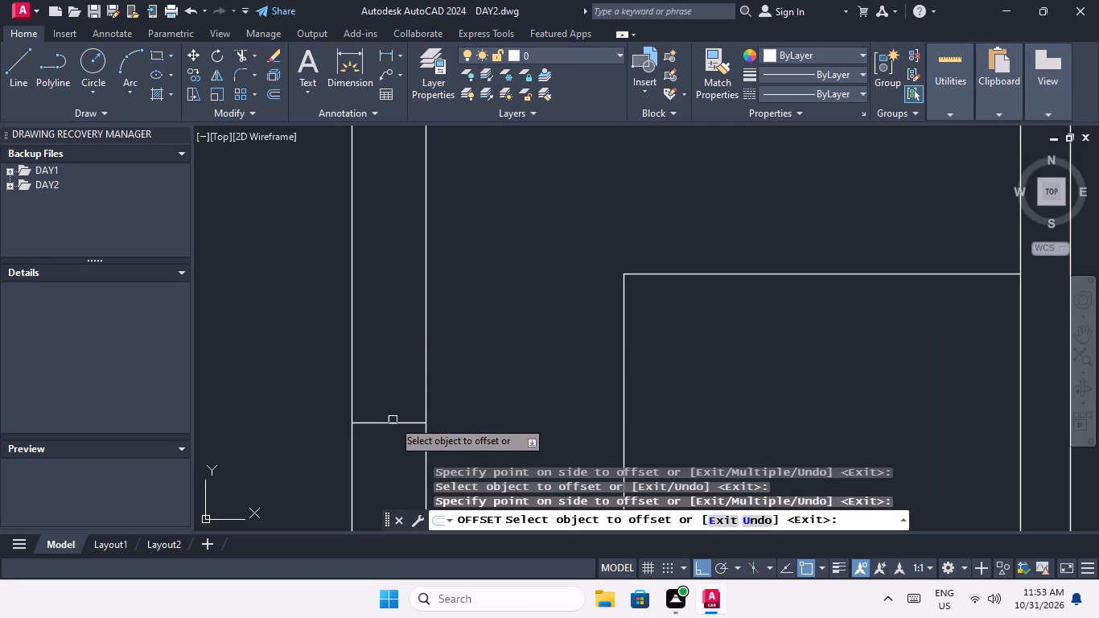
drag(391, 423, 391, 404)
click(392, 337)
scroll(381, 255, down, 3)
middle_drag(396, 315, 388, 235)
middle_click(385, 217)
scroll(380, 295, up, 3)
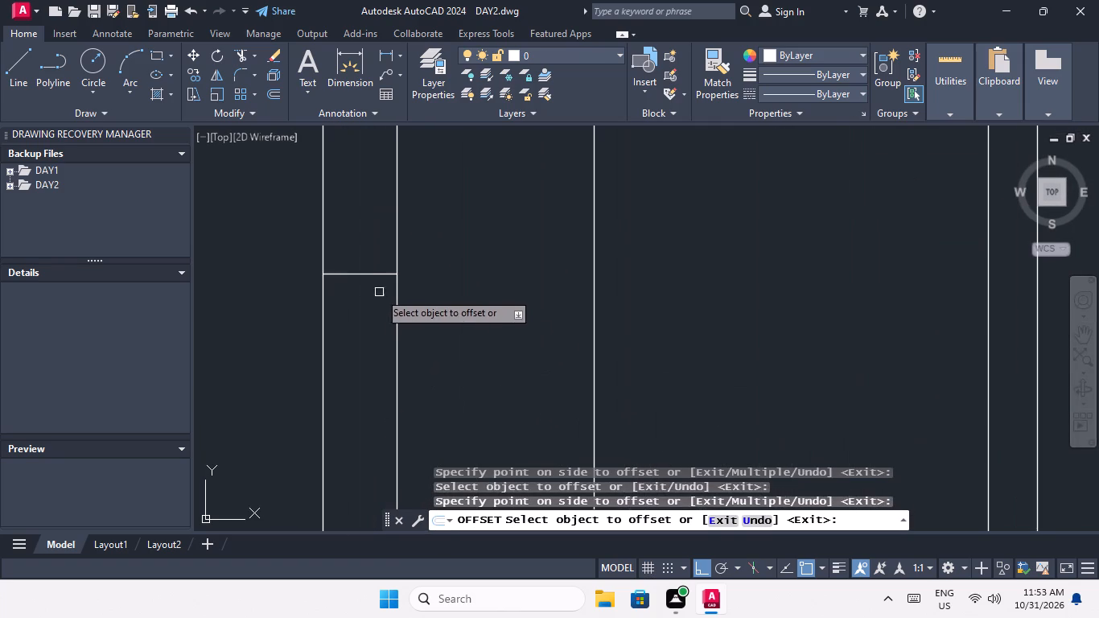
drag(369, 272, 369, 282)
click(376, 330)
Offset both edge lines of the fourth-row left living area's outer-wall window 3" outward.
scroll(365, 259, down, 3)
middle_drag(394, 237, 416, 126)
scroll(428, 197, down, 2)
scroll(407, 248, up, 3)
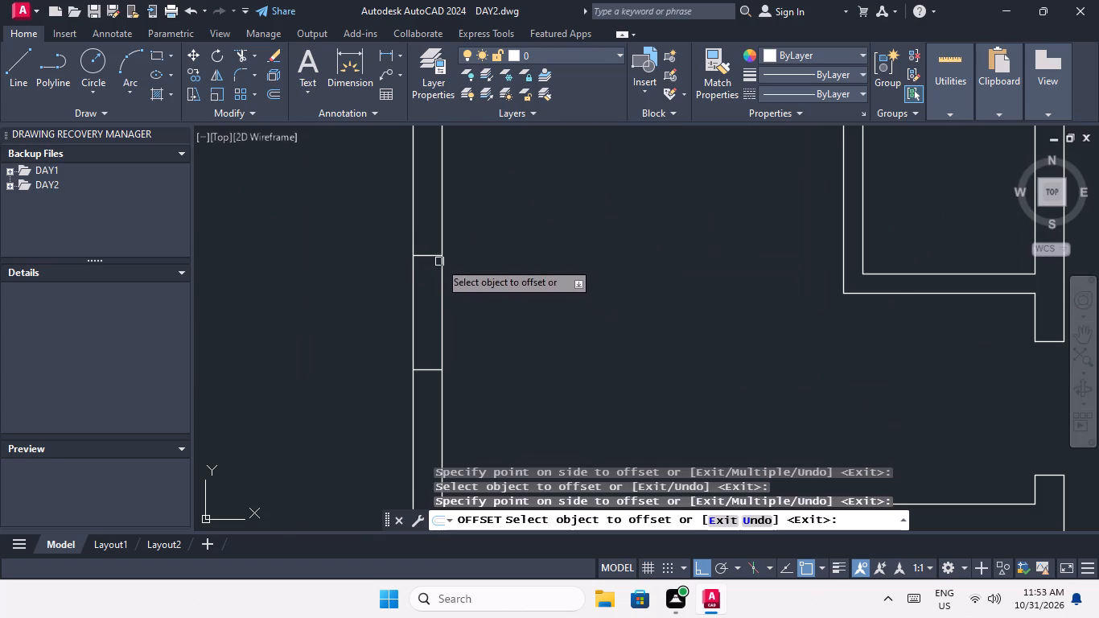
drag(431, 256, 431, 232)
click(428, 186)
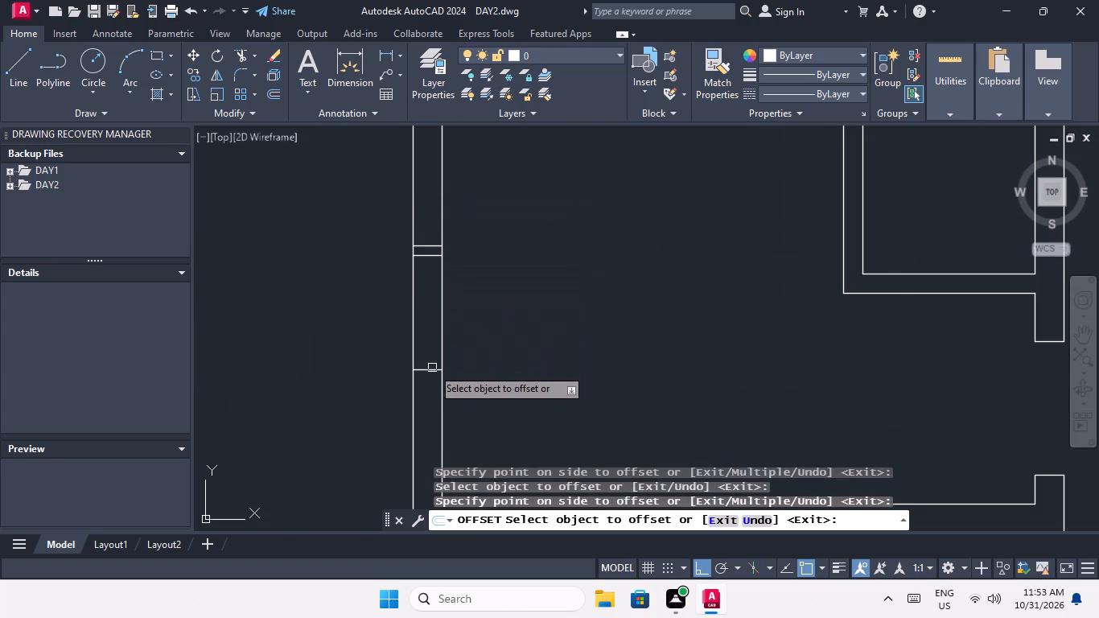
drag(432, 368, 432, 382)
click(432, 394)
Offset both edge lines of the window in the fourth-row left unit's corridor-side bedroom wall 3" outward.
middle_drag(475, 278, 376, 325)
scroll(422, 296, down, 1)
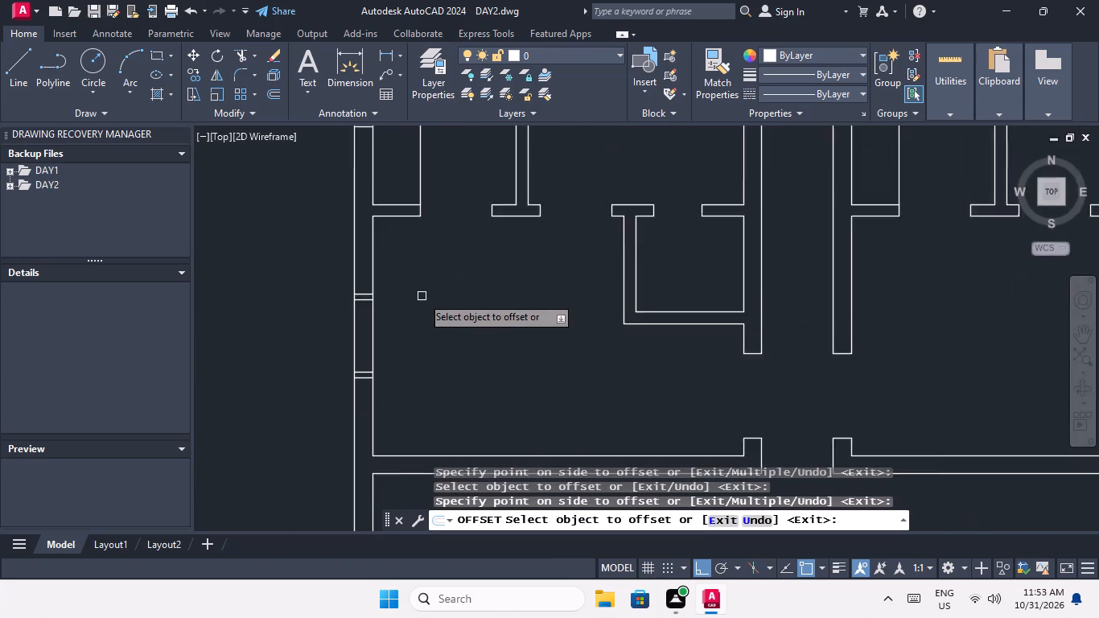
scroll(422, 296, down, 1)
middle_drag(476, 299, 334, 325)
middle_drag(351, 322, 328, 410)
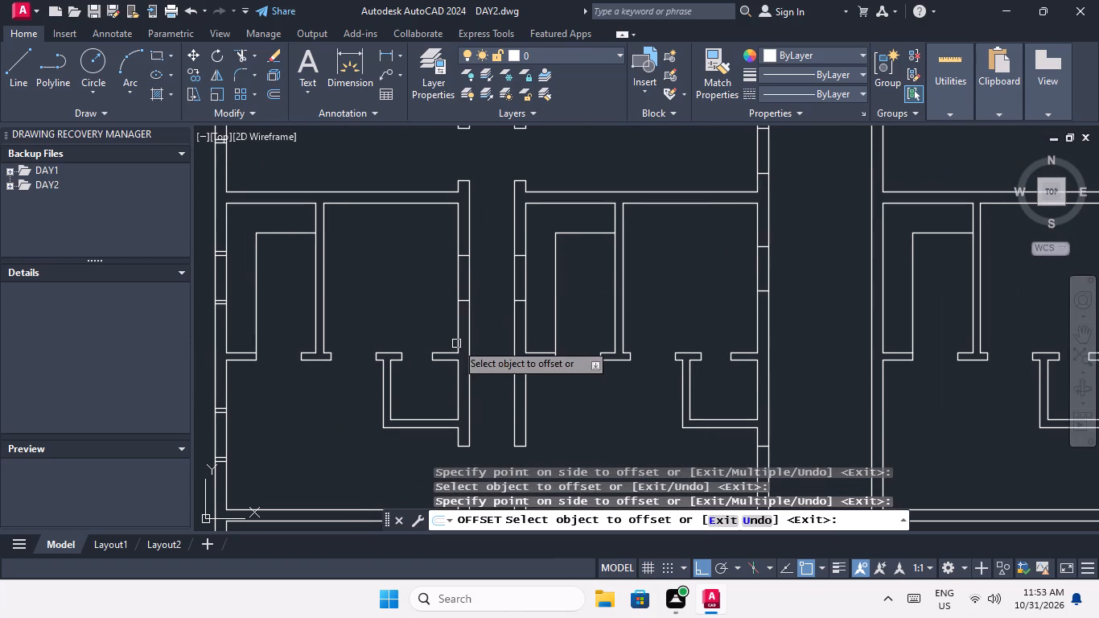
scroll(471, 307, up, 2)
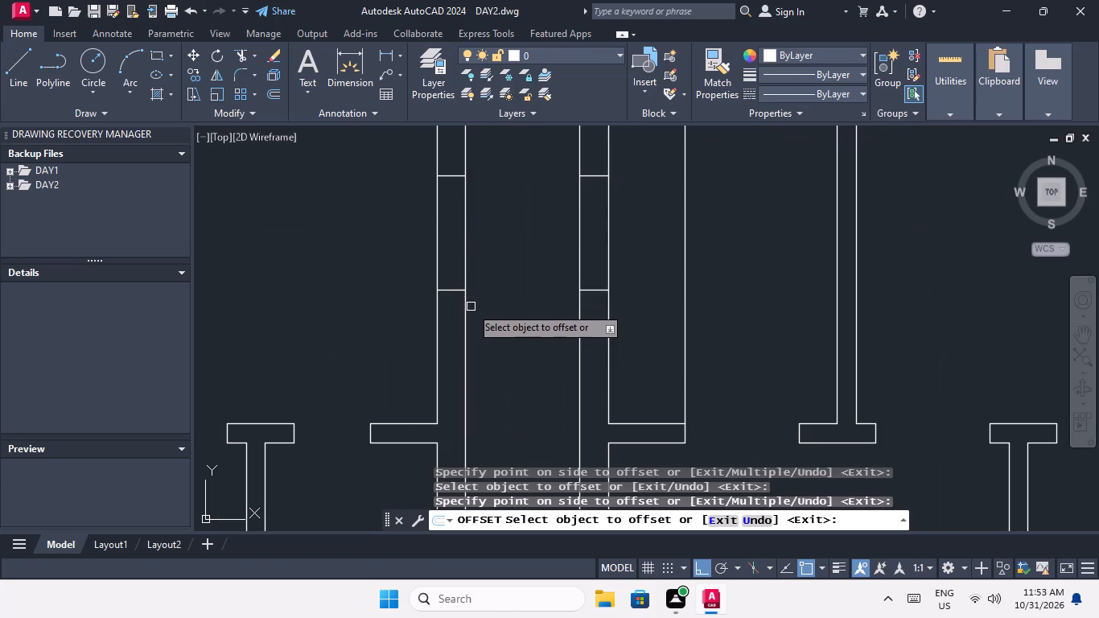
drag(451, 288, 461, 322)
click(474, 356)
middle_drag(482, 277, 485, 392)
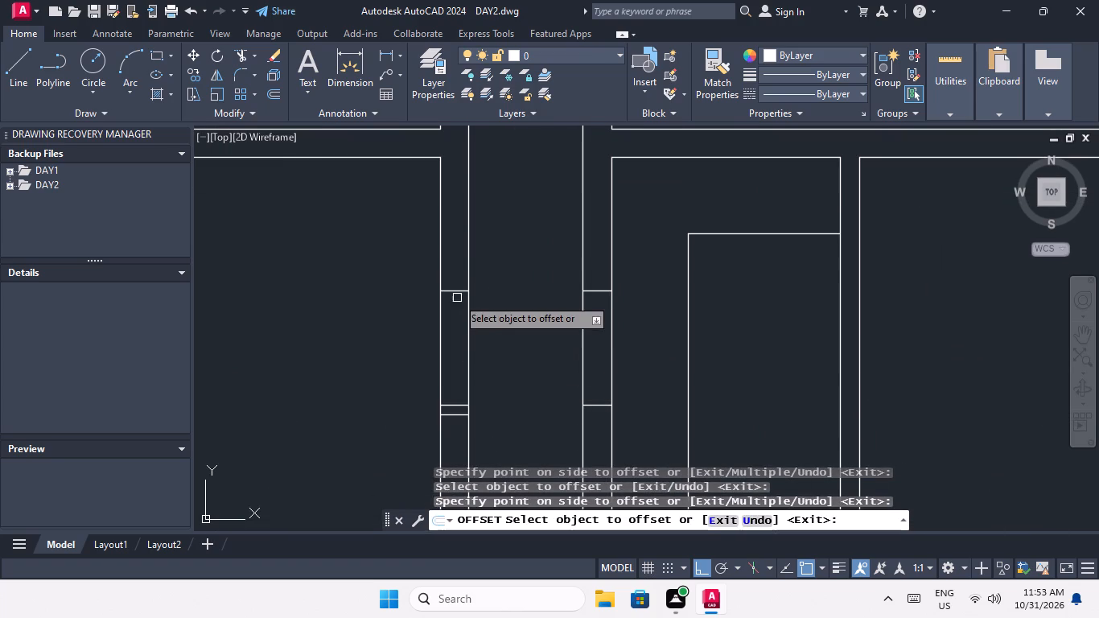
click(455, 291)
click(456, 253)
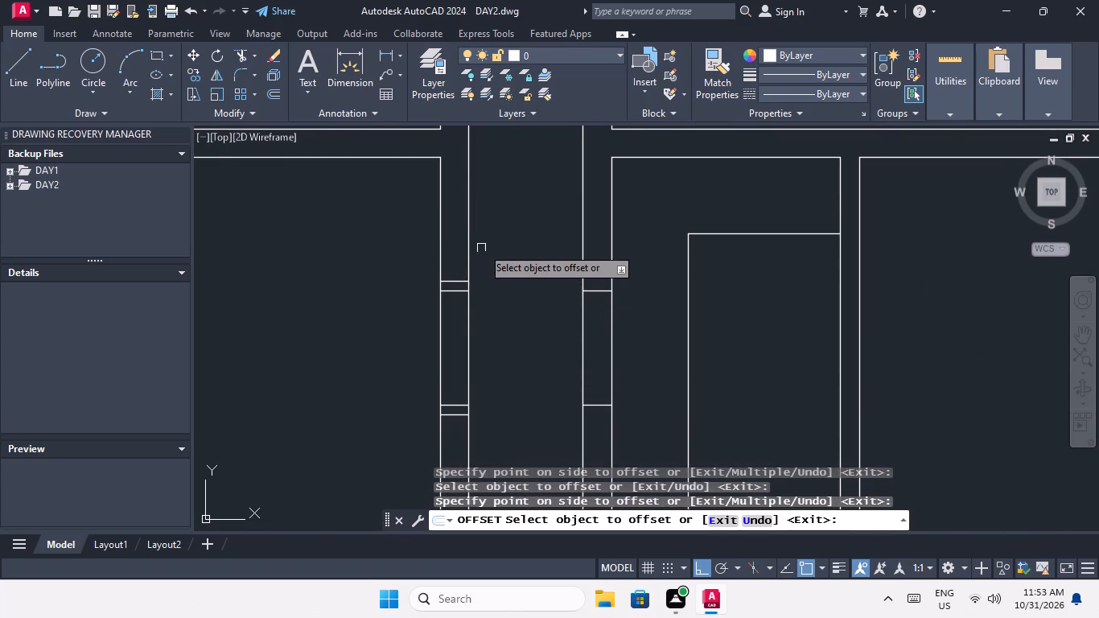
Offset both edge lines of the window in the third-row left unit's corridor-side bedroom wall 3" outward.
scroll(484, 245, down, 1)
middle_drag(488, 253, 482, 362)
scroll(488, 309, down, 2)
middle_drag(484, 285, 447, 383)
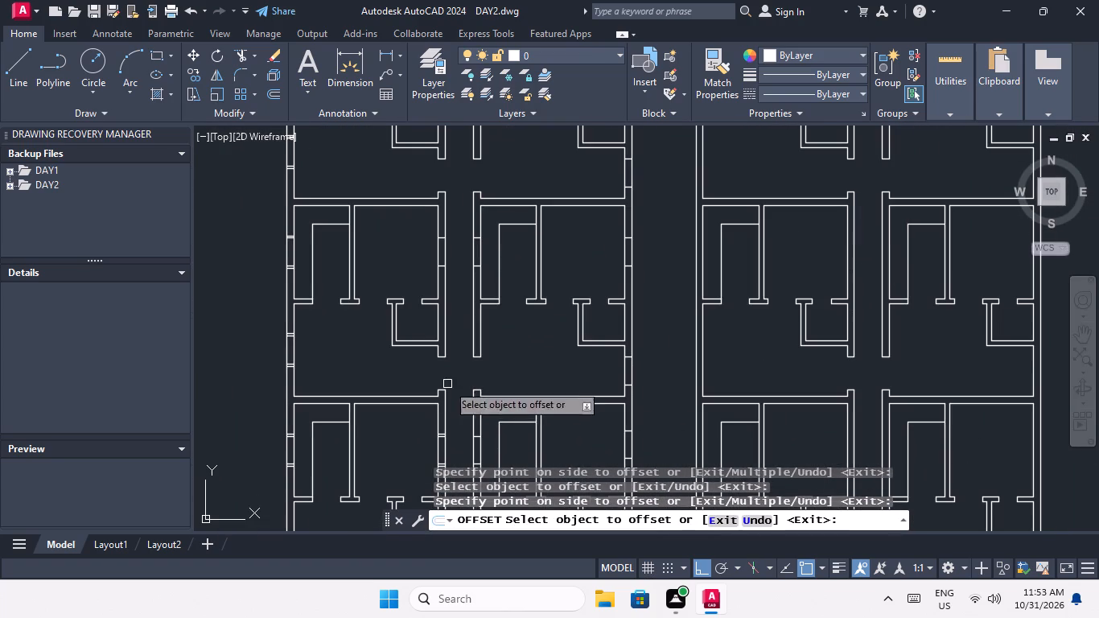
scroll(444, 256, up, 3)
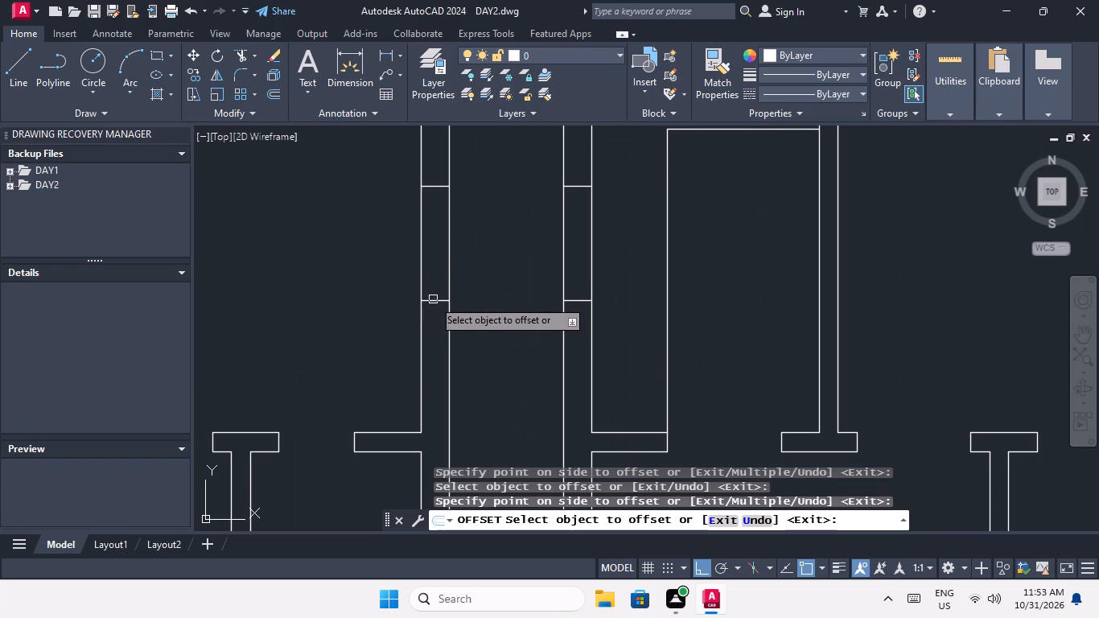
drag(438, 300, 437, 317)
click(437, 336)
middle_drag(484, 294, 482, 407)
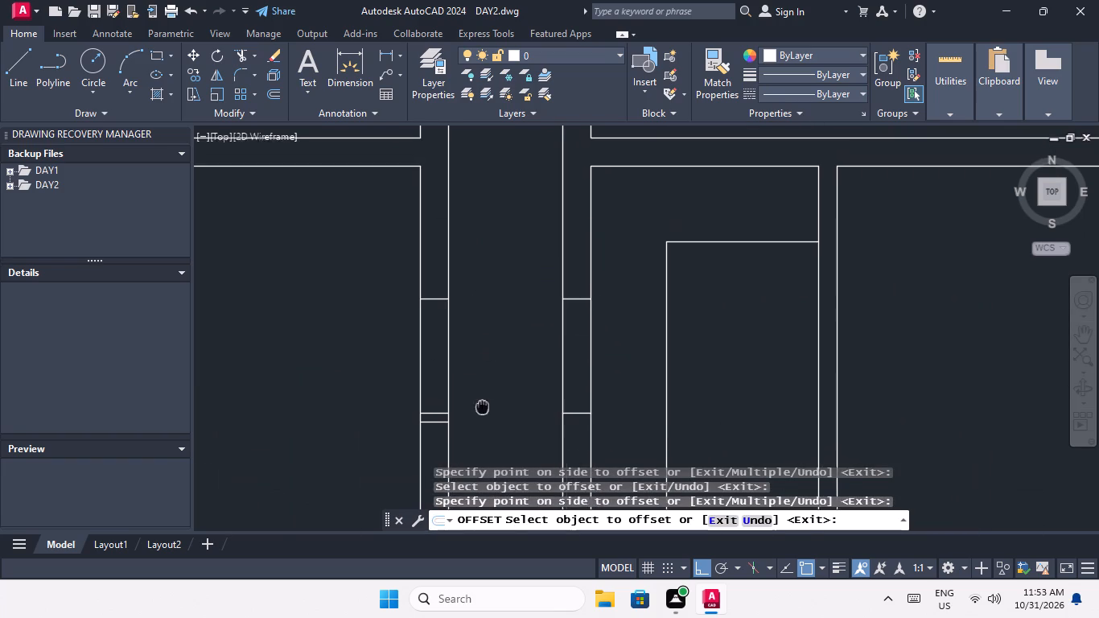
drag(438, 300, 438, 289)
click(435, 234)
middle_drag(484, 270, 488, 311)
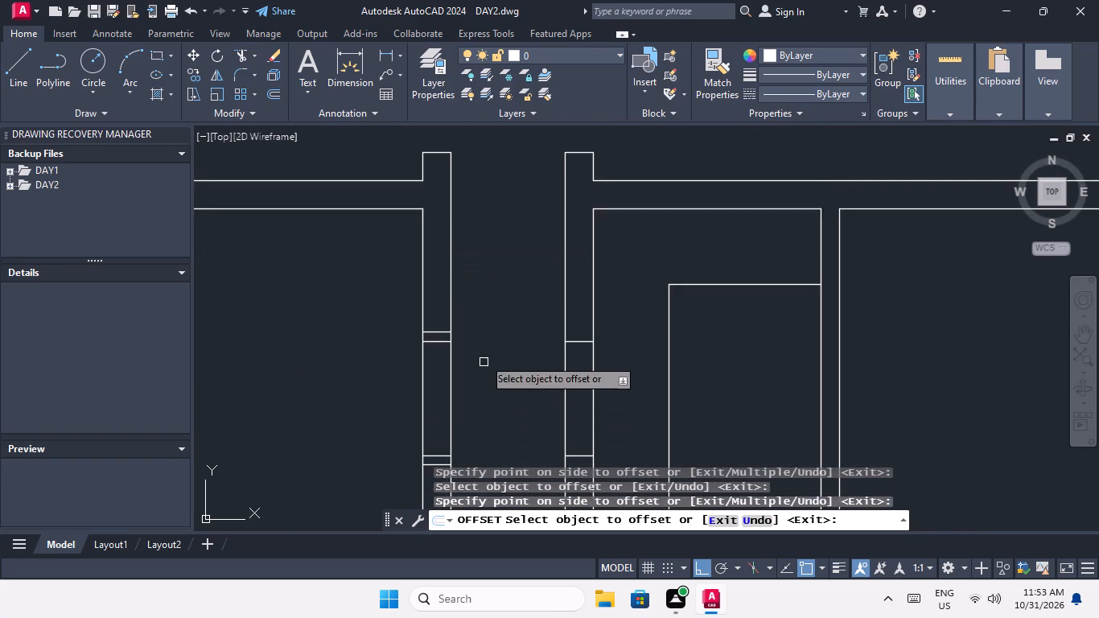
Offset both edge lines of the window in the second-row left unit's corridor-side bedroom wall 3" outward.
scroll(484, 349, down, 3)
middle_drag(496, 354, 497, 429)
scroll(484, 220, up, 4)
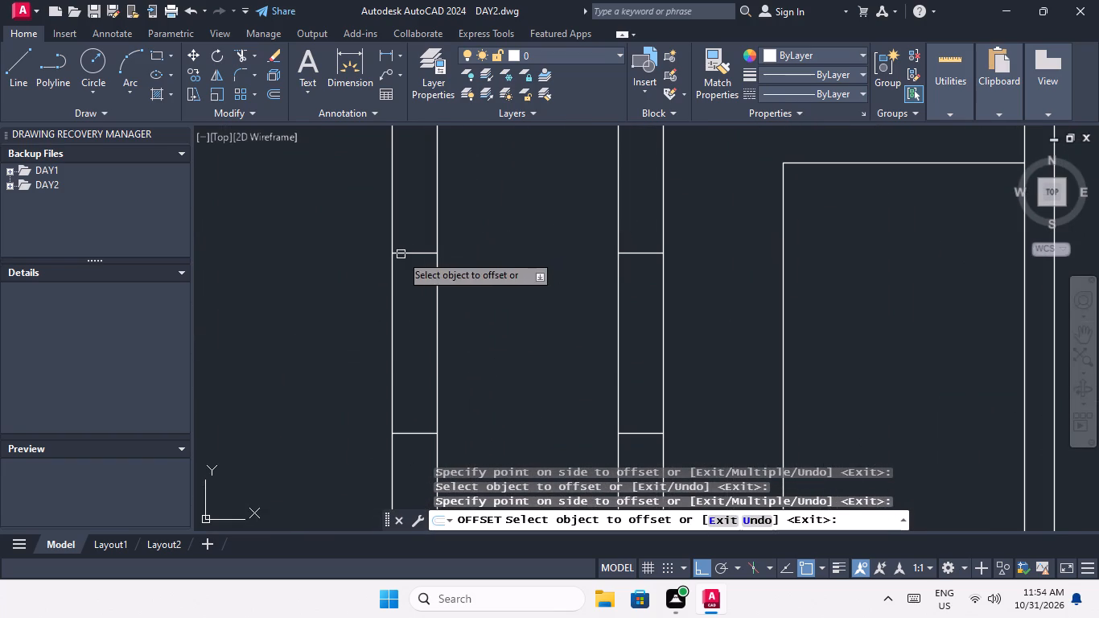
drag(409, 253, 410, 242)
click(414, 219)
drag(417, 437, 417, 446)
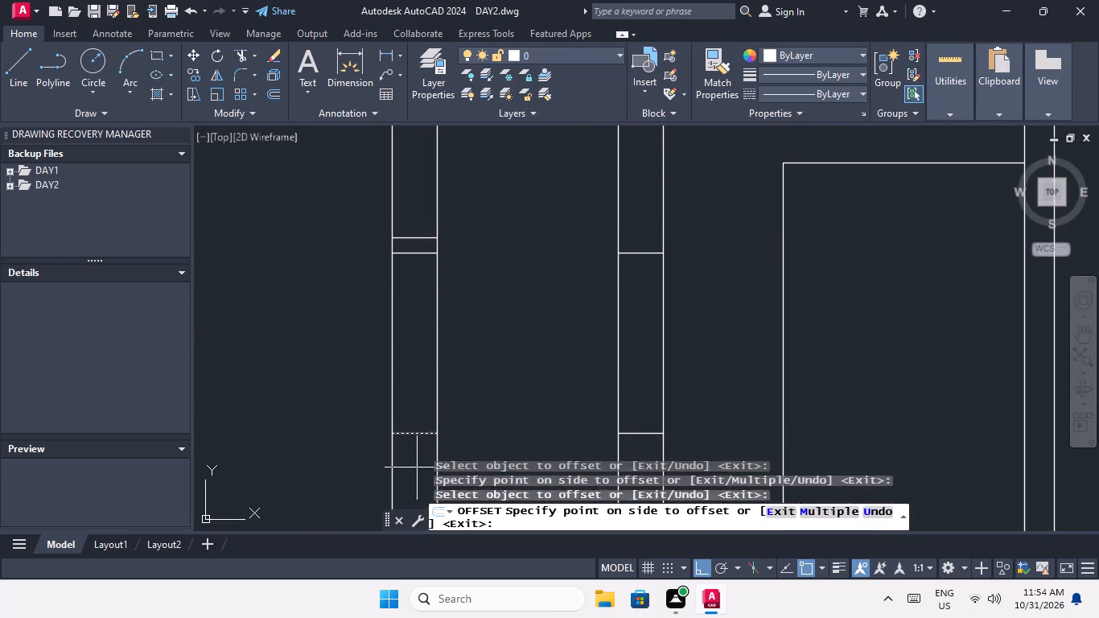
click(417, 468)
Offset both edge lines of the window in the top-row left unit's corridor-side bedroom wall 3" outward.
middle_drag(475, 311, 477, 437)
scroll(490, 359, down, 3)
middle_drag(503, 321, 491, 467)
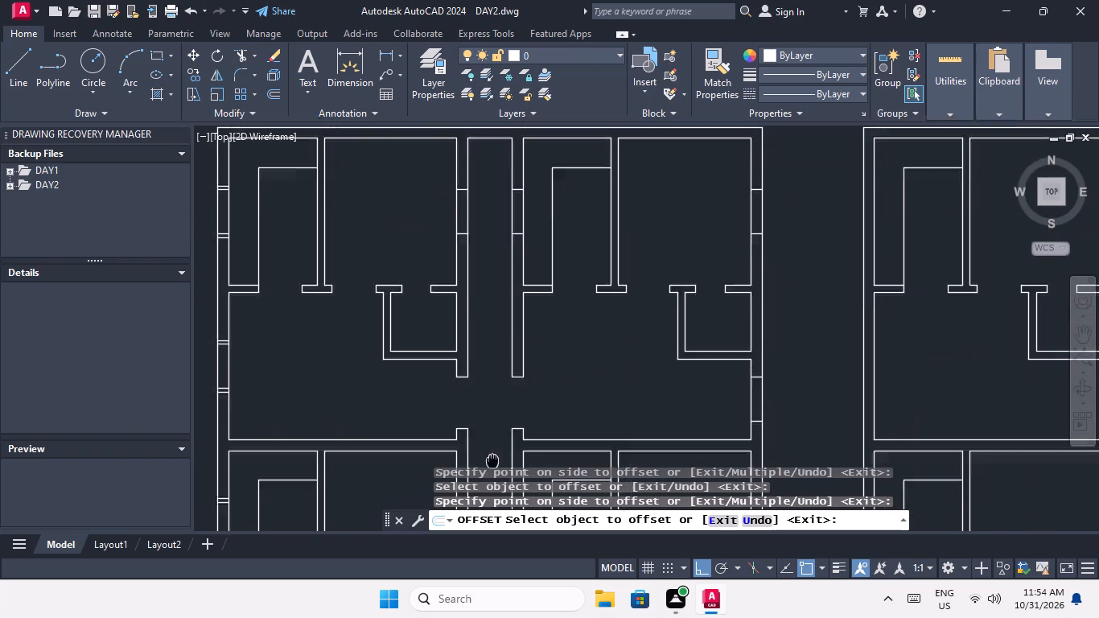
middle_drag(491, 467, 489, 483)
scroll(454, 213, up, 5)
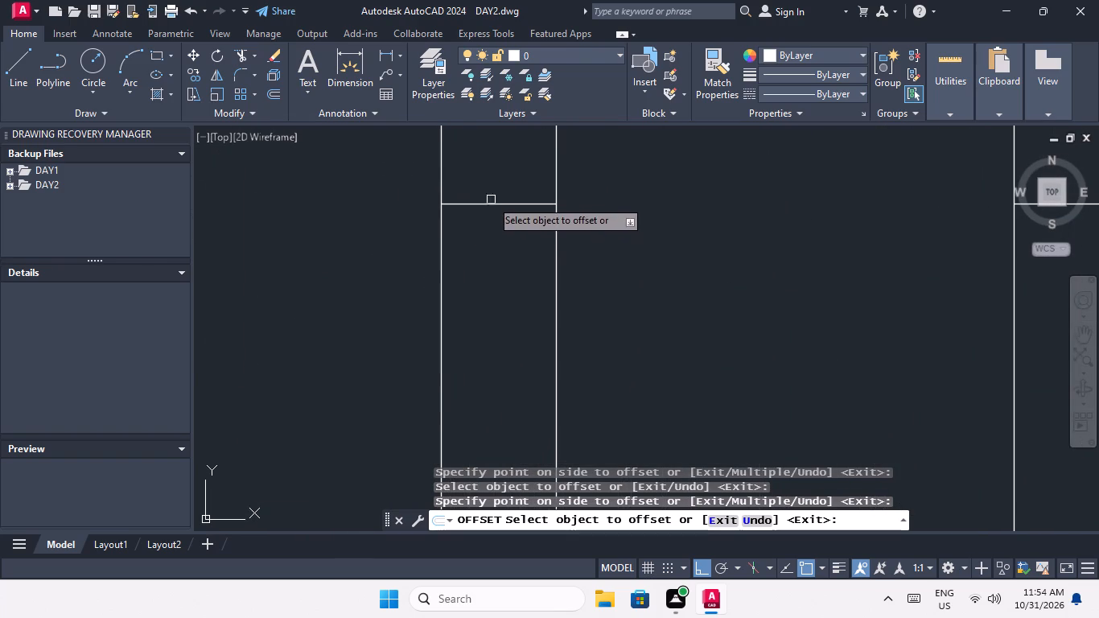
click(490, 206)
click(490, 167)
scroll(490, 167, down, 4)
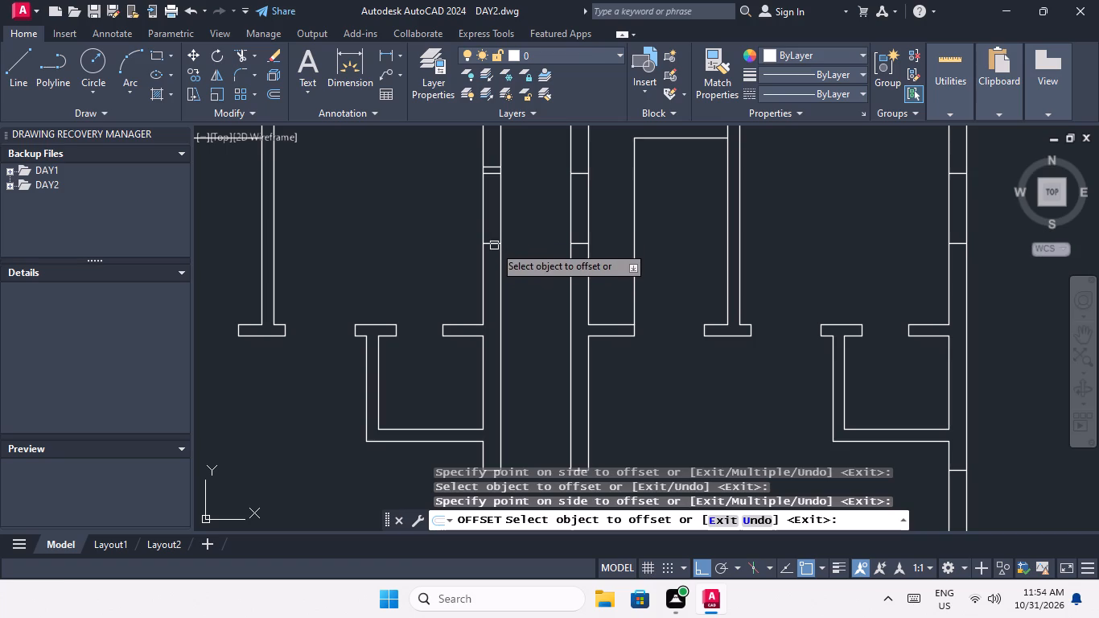
drag(493, 242, 492, 256)
click(492, 268)
Offset both edge lines of the window in the top-row right unit's corridor-side wall 3" outward.
middle_drag(516, 270, 427, 287)
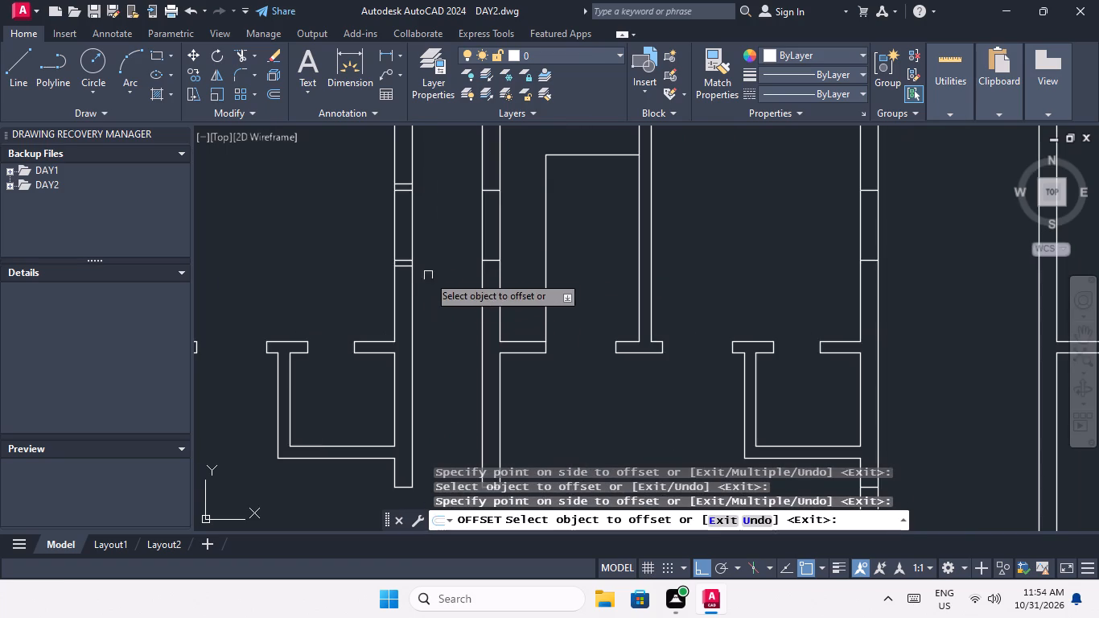
scroll(431, 270, down, 2)
middle_drag(427, 271, 348, 290)
scroll(376, 265, up, 4)
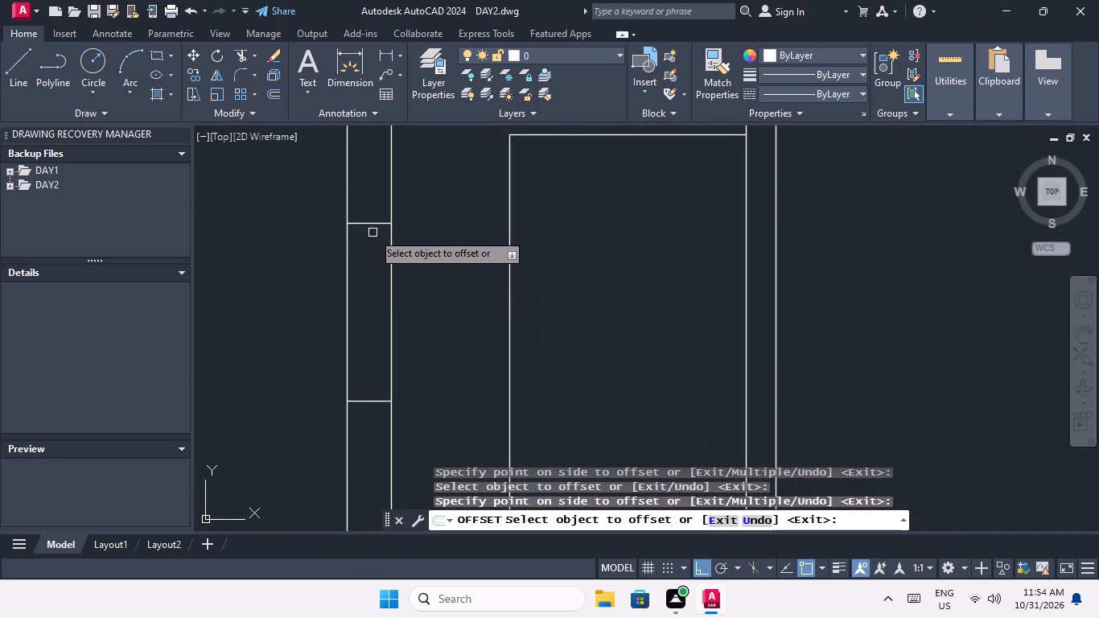
drag(371, 226, 371, 211)
click(374, 179)
middle_drag(362, 289, 366, 237)
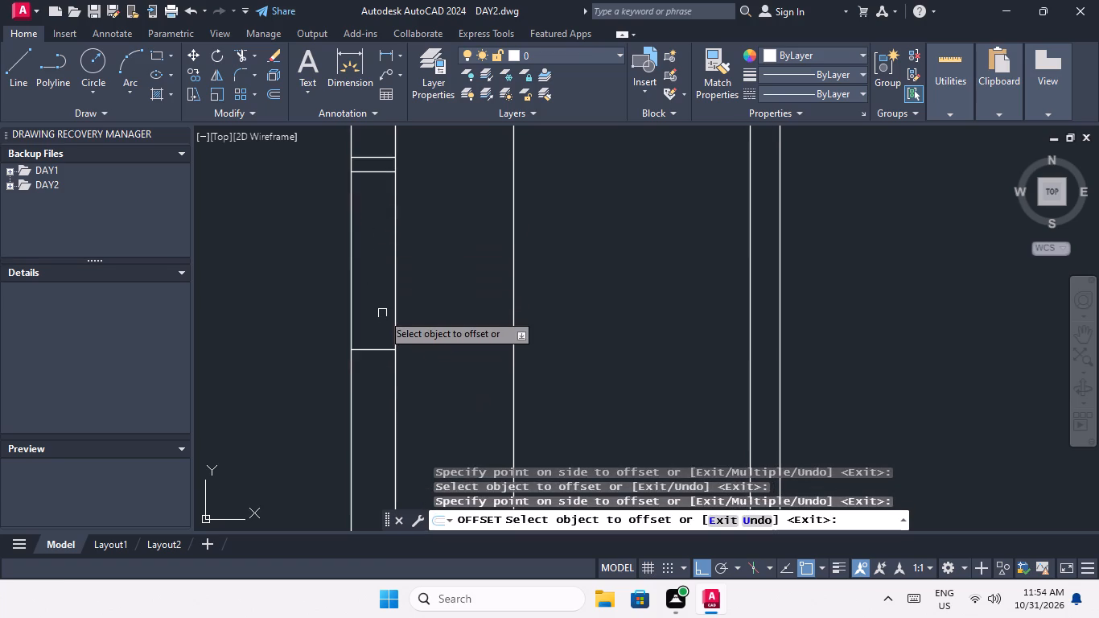
drag(377, 352, 373, 365)
click(370, 388)
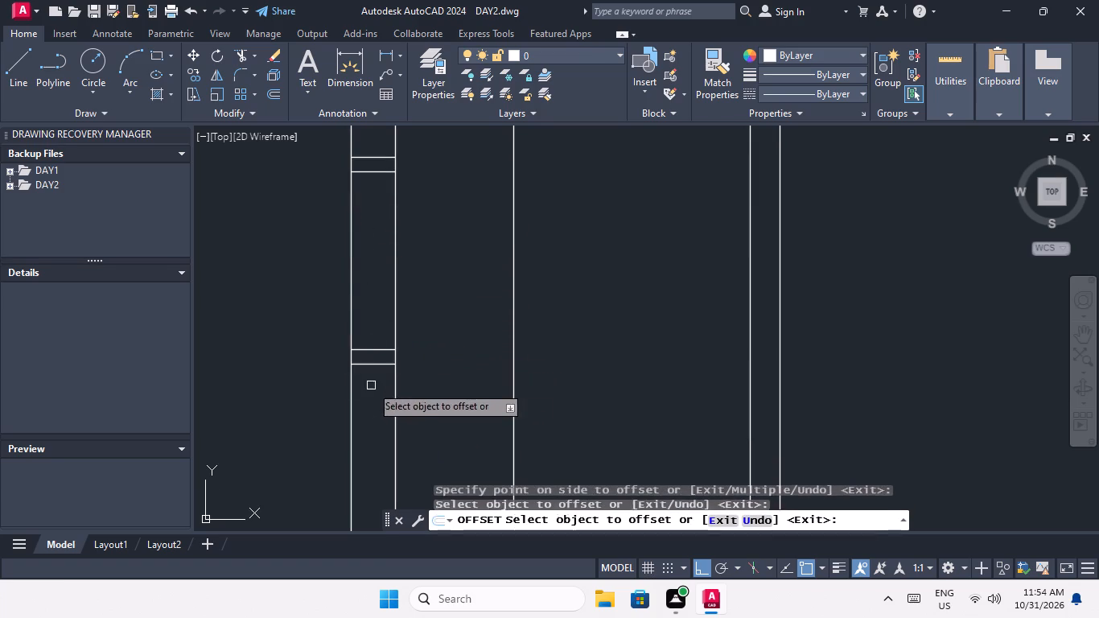
Offset both edge lines of the window in the second-row right unit's corridor-side wall 3" outward.
scroll(361, 274, down, 2)
middle_drag(362, 274, 368, 248)
middle_drag(353, 322, 352, 265)
scroll(350, 254, down, 3)
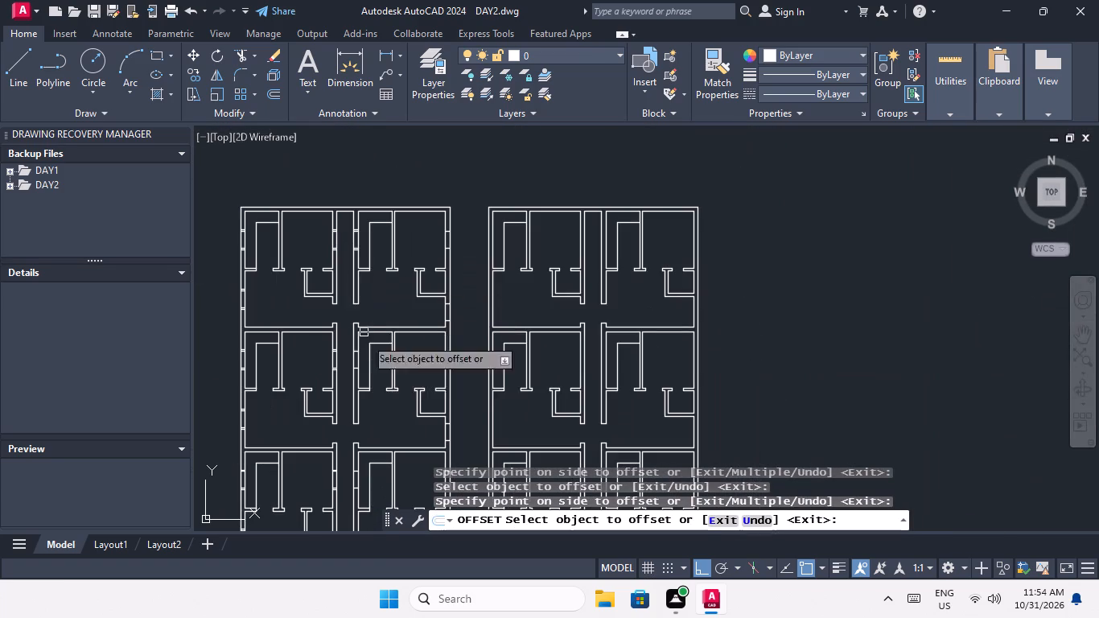
scroll(360, 356, up, 4)
drag(340, 353, 343, 340)
click(350, 295)
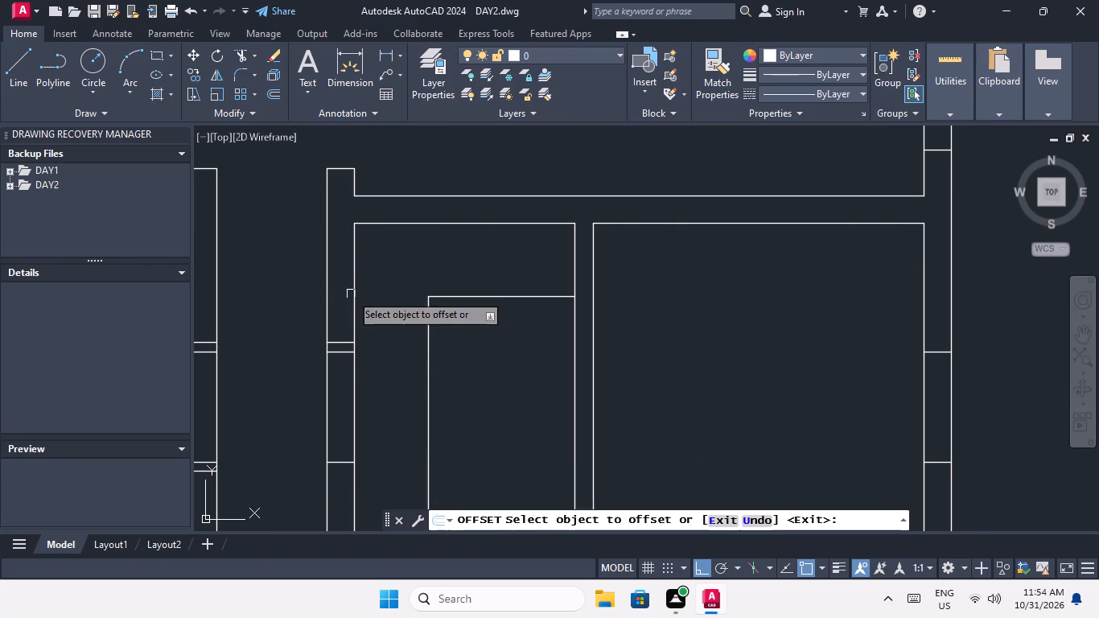
middle_drag(362, 354, 370, 209)
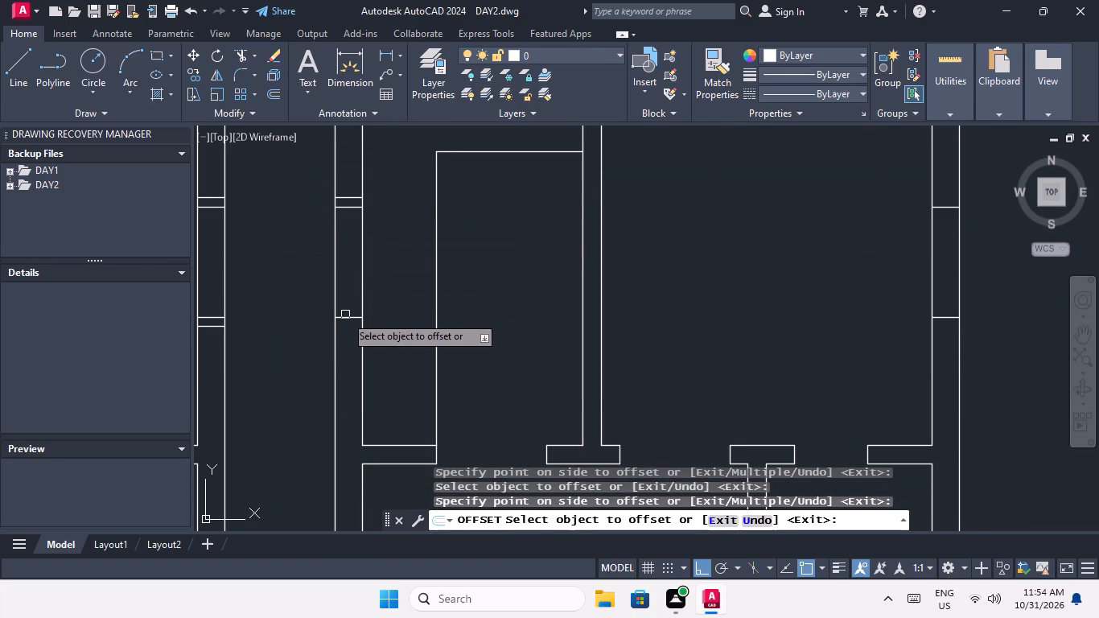
drag(347, 318, 346, 346)
click(350, 363)
Offset both edge lines of the window in the third-row right unit's corridor-side wall 3" outward.
scroll(326, 239, down, 3)
middle_drag(351, 305, 370, 216)
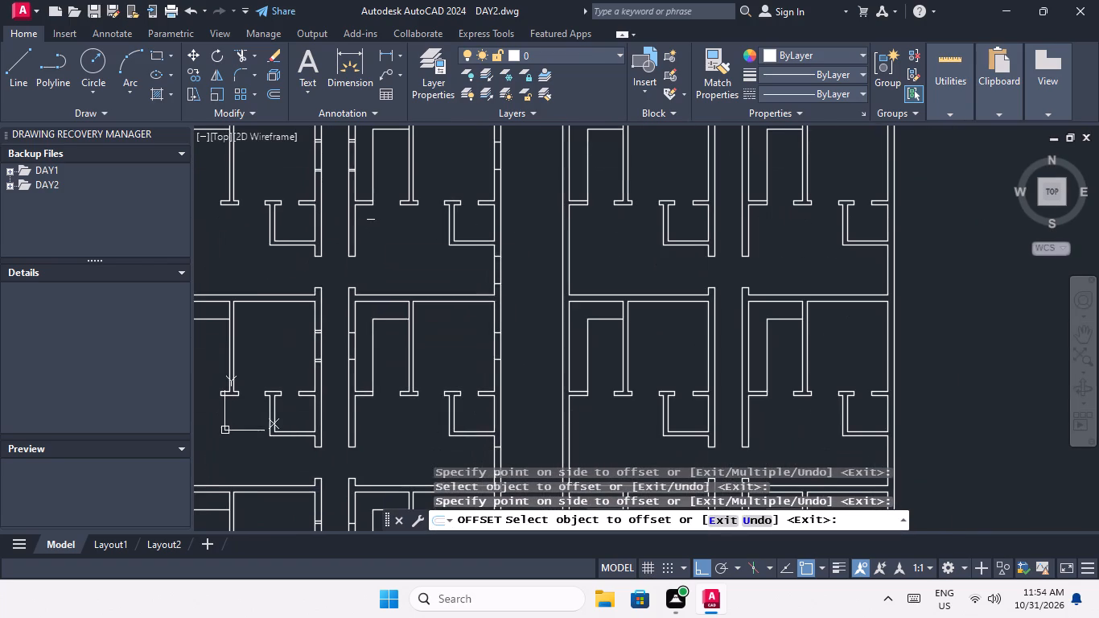
scroll(349, 323, up, 3)
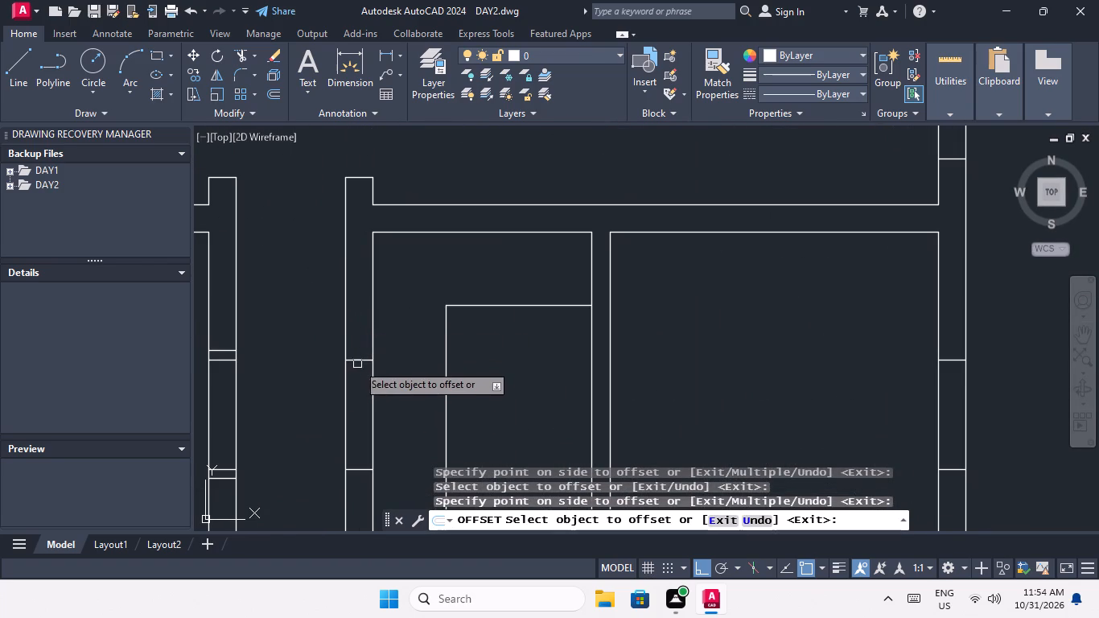
click(363, 356)
click(352, 303)
middle_drag(355, 306, 355, 247)
scroll(355, 230, down, 2)
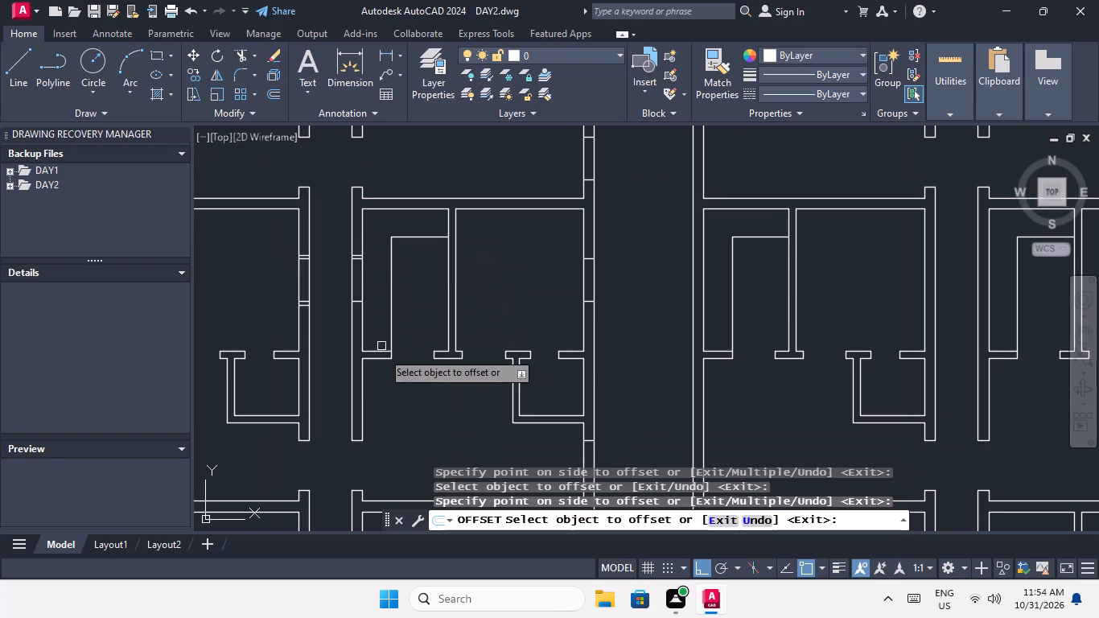
scroll(354, 298, up, 2)
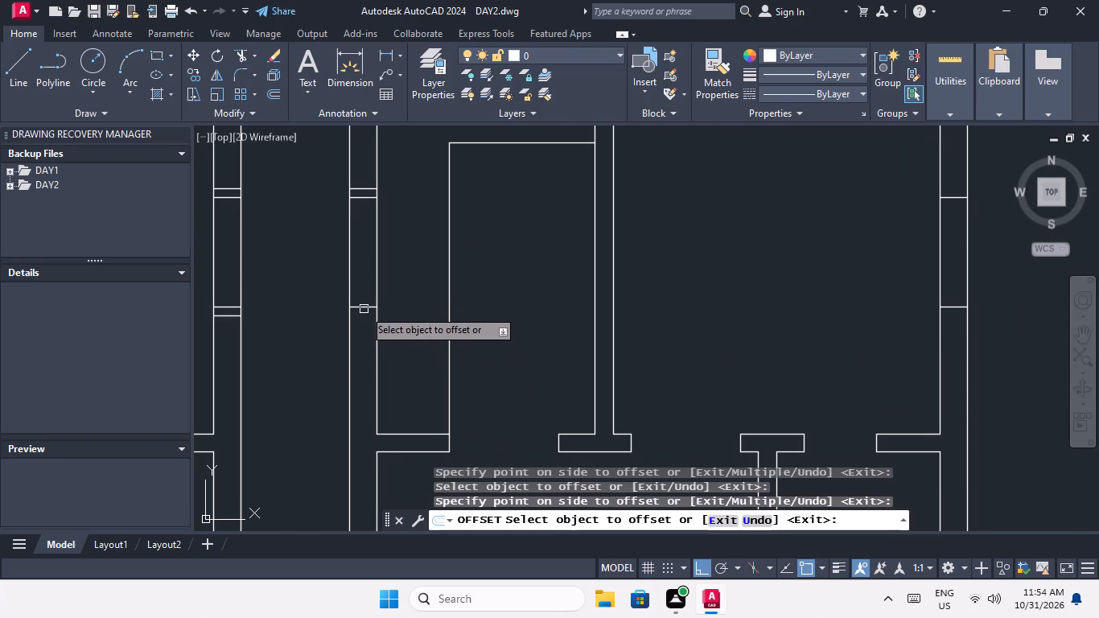
drag(364, 309, 367, 332)
click(370, 354)
Offset both edge lines of the window in the fourth-row right unit's corridor-side wall 3" outward.
middle_drag(391, 337, 389, 287)
scroll(386, 271, down, 1)
middle_drag(385, 330, 373, 247)
middle_drag(389, 318, 387, 239)
scroll(387, 239, down, 2)
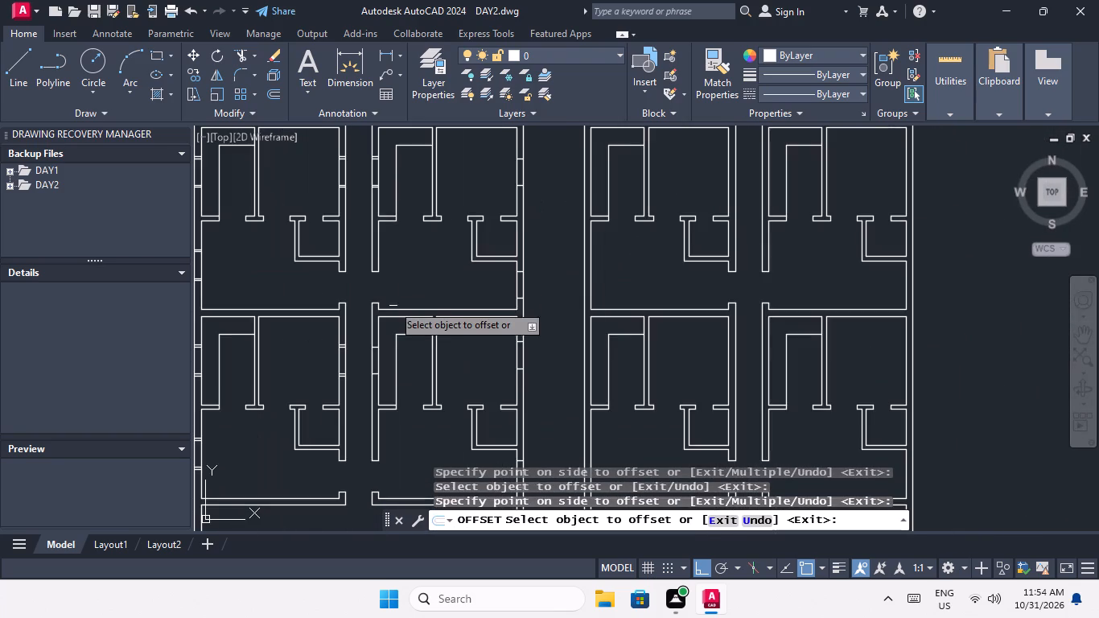
scroll(381, 347, up, 2)
drag(368, 351, 368, 342)
click(366, 310)
middle_drag(365, 410, 360, 323)
scroll(360, 351, up, 2)
drag(360, 300, 362, 312)
click(374, 365)
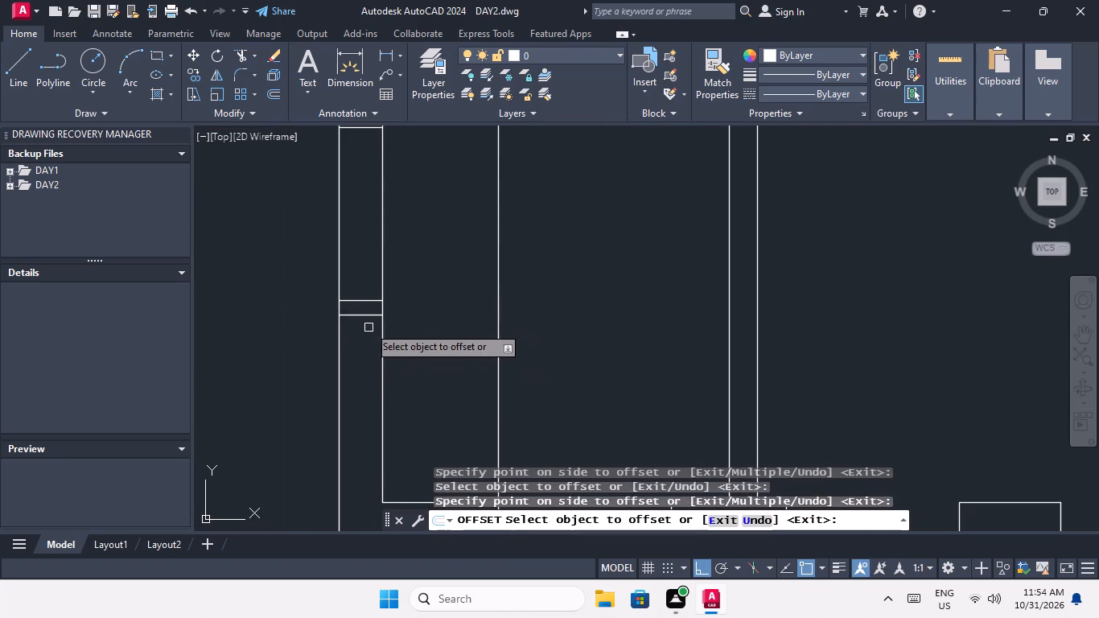
Offset both edge lines of the fourth-row right living area's outer-wall window 3" outward.
scroll(365, 295, down, 2)
middle_drag(376, 311, 376, 291)
scroll(374, 236, down, 2)
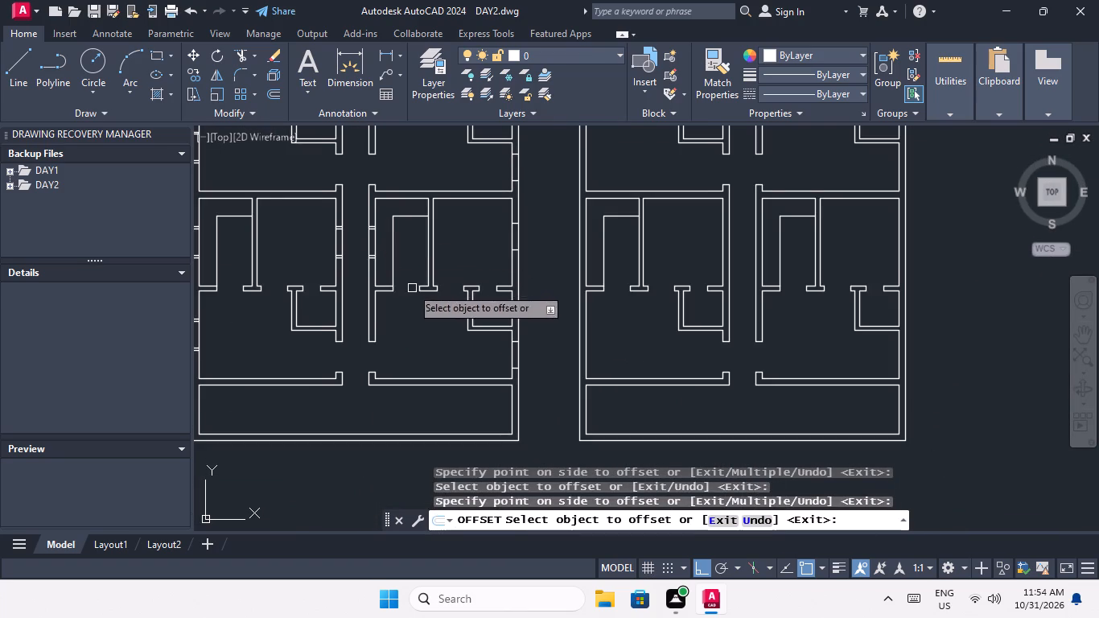
middle_drag(411, 287, 341, 290)
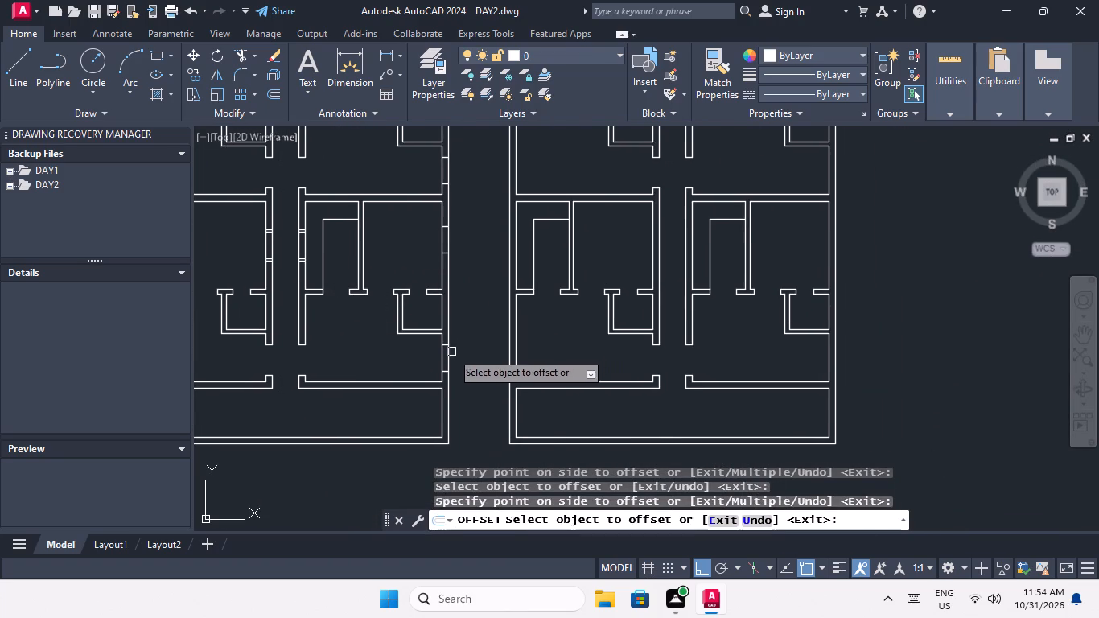
scroll(455, 356, up, 4)
middle_drag(394, 389, 394, 343)
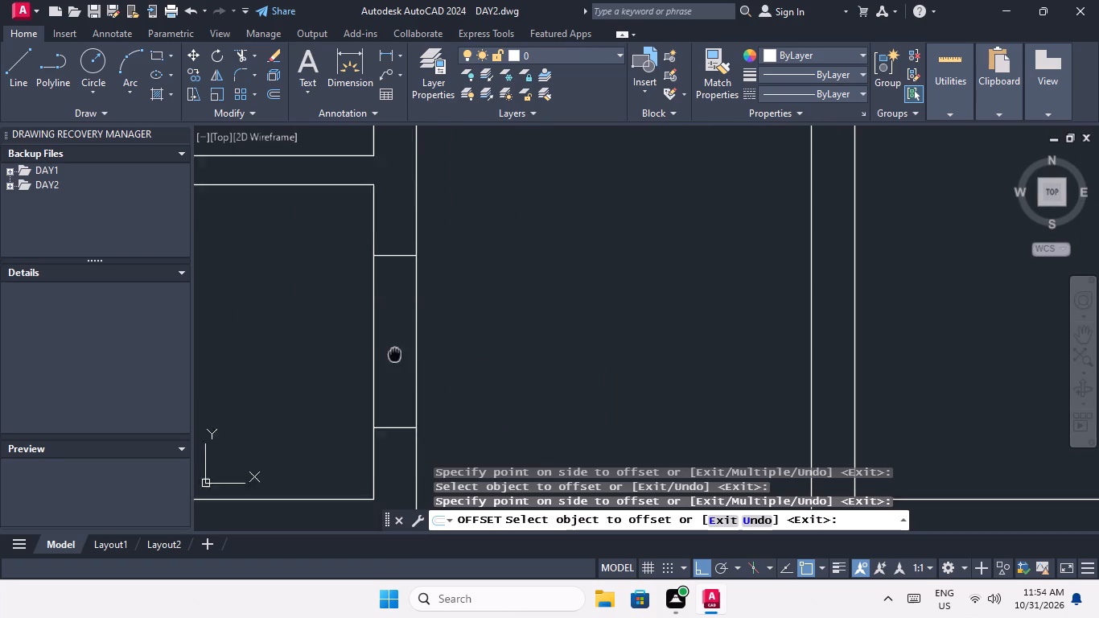
middle_drag(394, 343, 394, 258)
drag(396, 332, 396, 340)
click(402, 373)
middle_drag(524, 319, 532, 440)
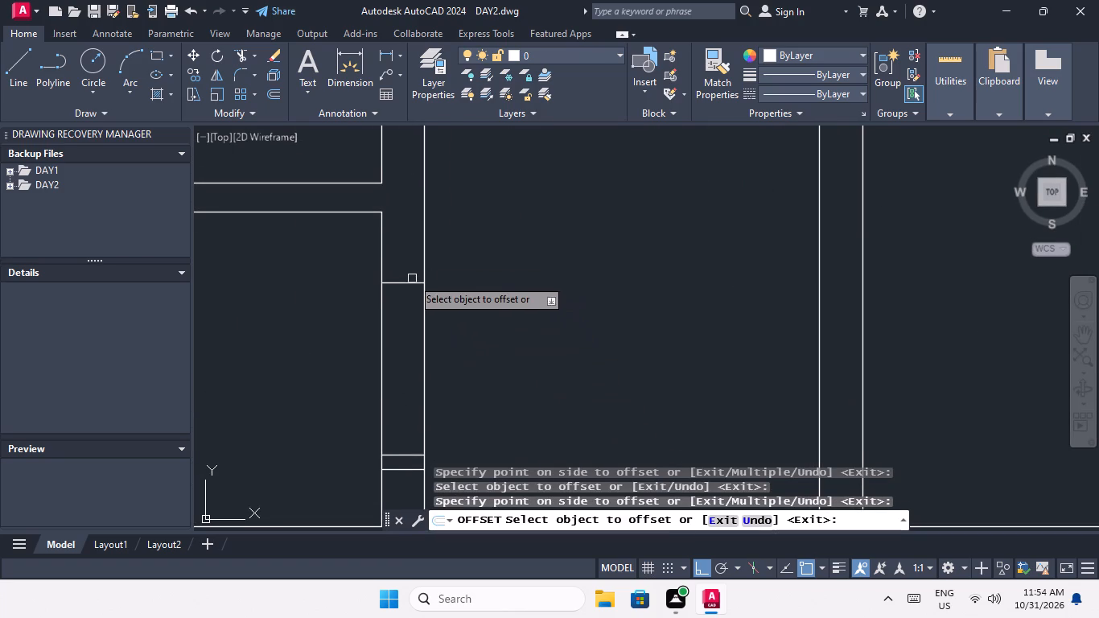
drag(401, 284, 401, 271)
click(401, 244)
Offset both edge lines of the fourth-row right bedroom's outer-wall window 3" outward.
middle_drag(439, 270, 446, 427)
scroll(448, 351, down, 3)
middle_drag(467, 297, 467, 359)
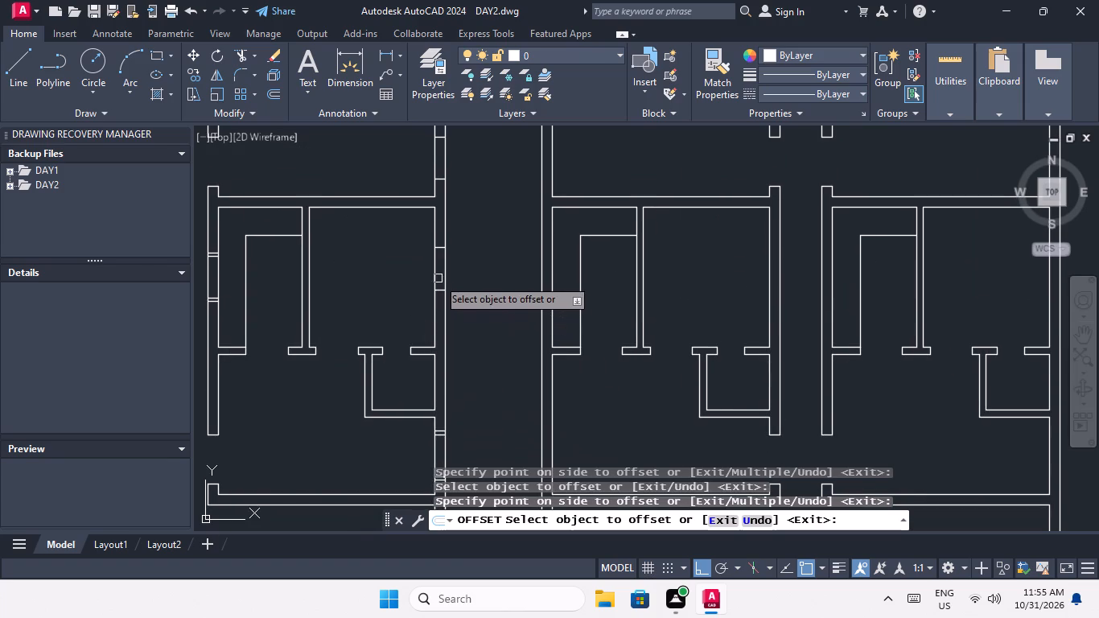
scroll(438, 278, up, 2)
drag(446, 306, 447, 332)
click(442, 383)
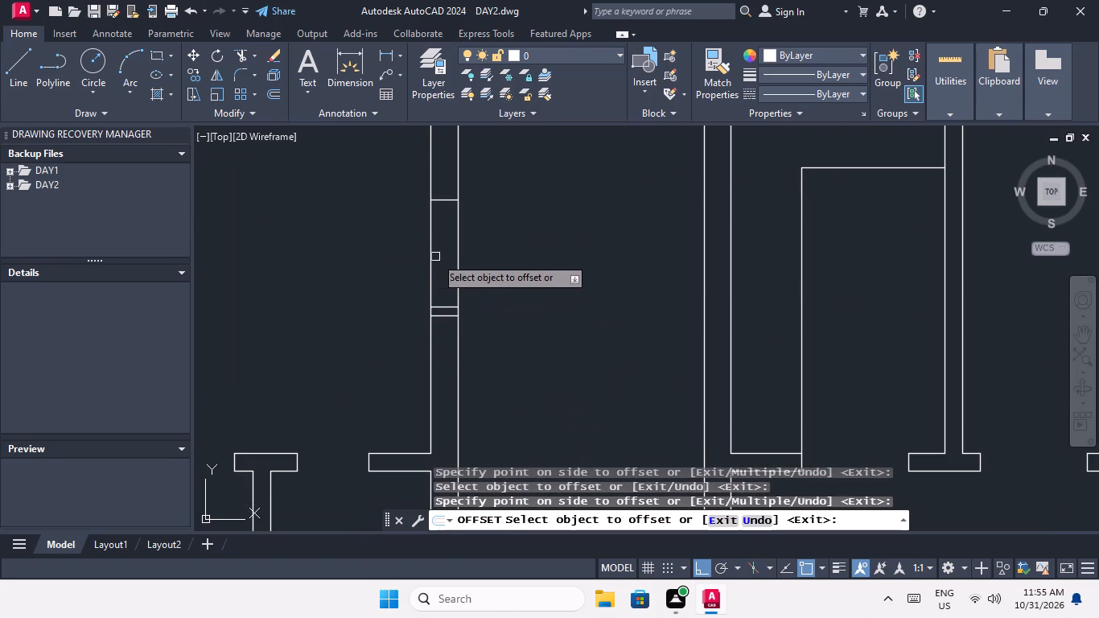
middle_drag(442, 258, 434, 404)
drag(438, 344, 438, 329)
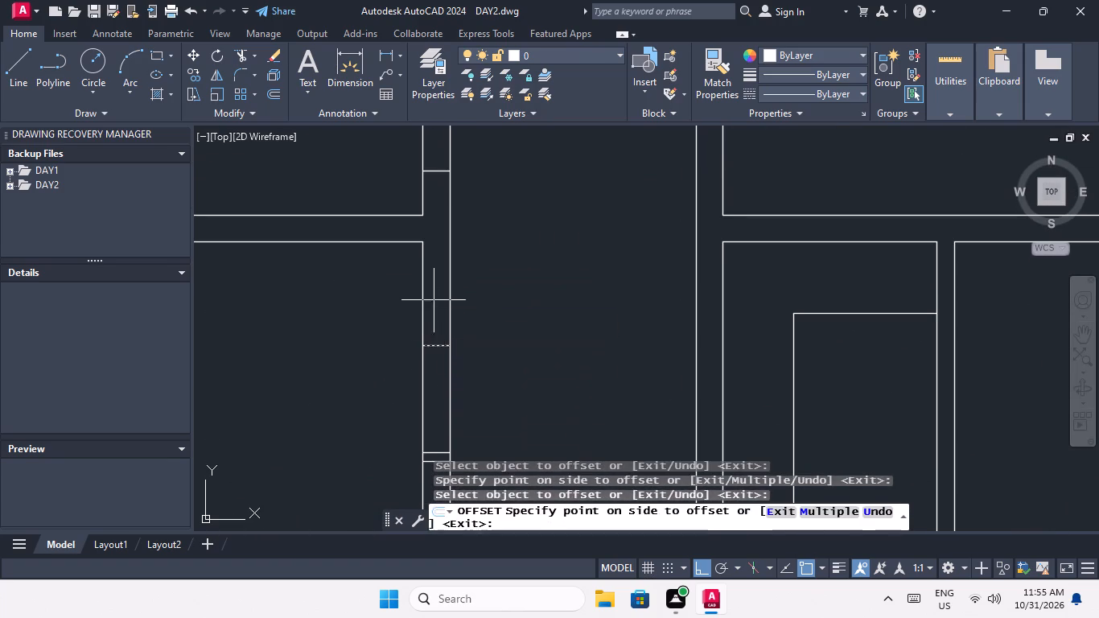
click(434, 300)
Offset both edge lines of the third-row right living area's outer-wall window 3" outward.
middle_drag(475, 325, 475, 410)
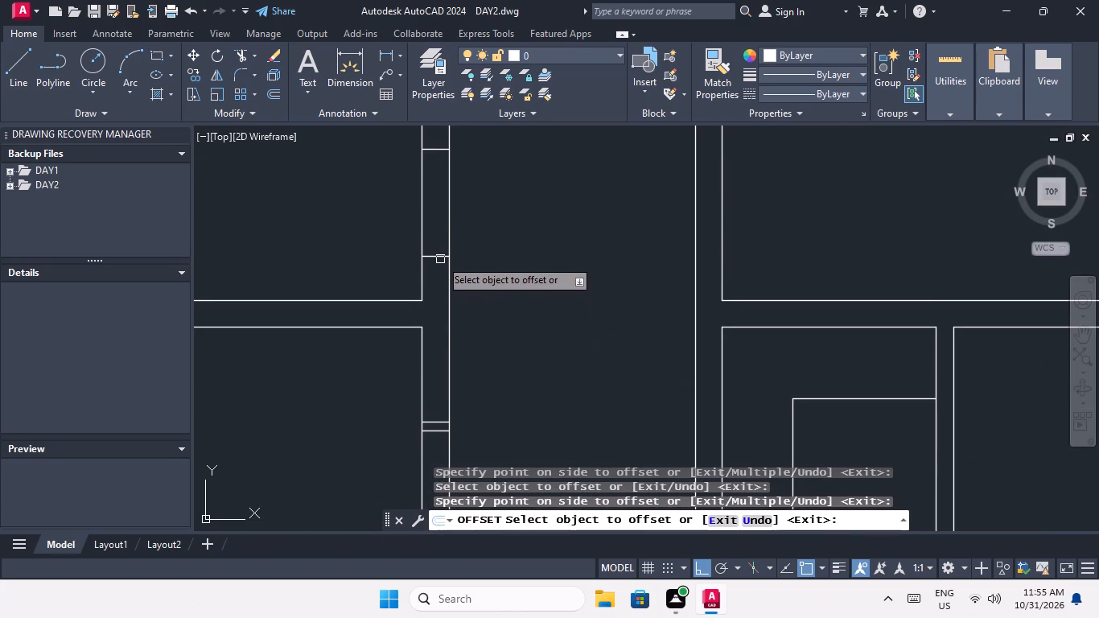
click(440, 257)
click(438, 278)
middle_drag(488, 266, 464, 422)
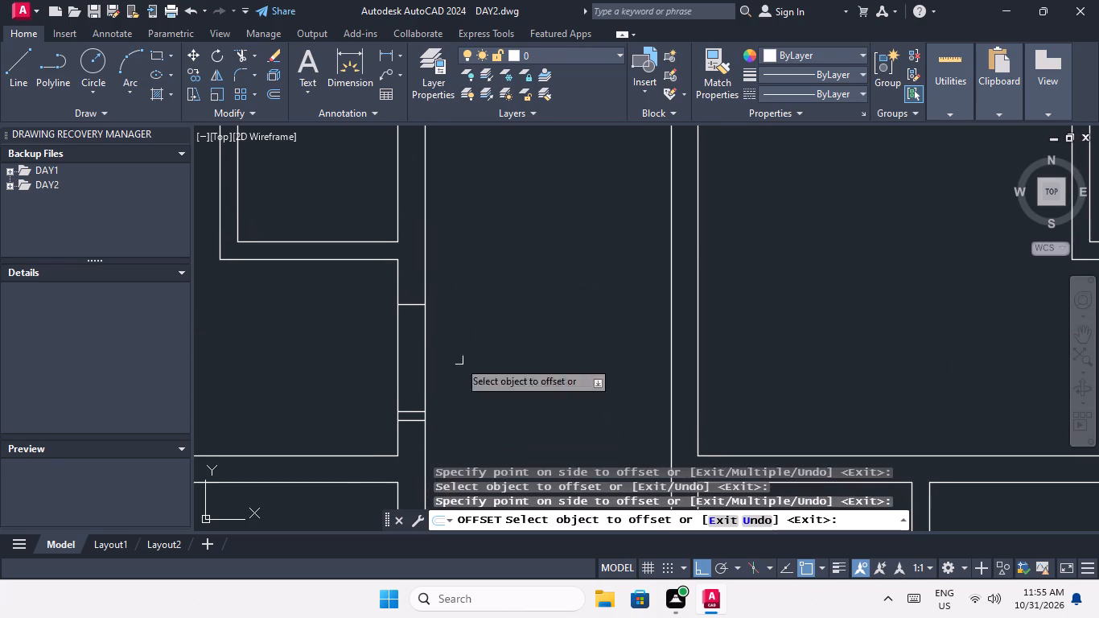
drag(410, 303, 410, 291)
click(410, 280)
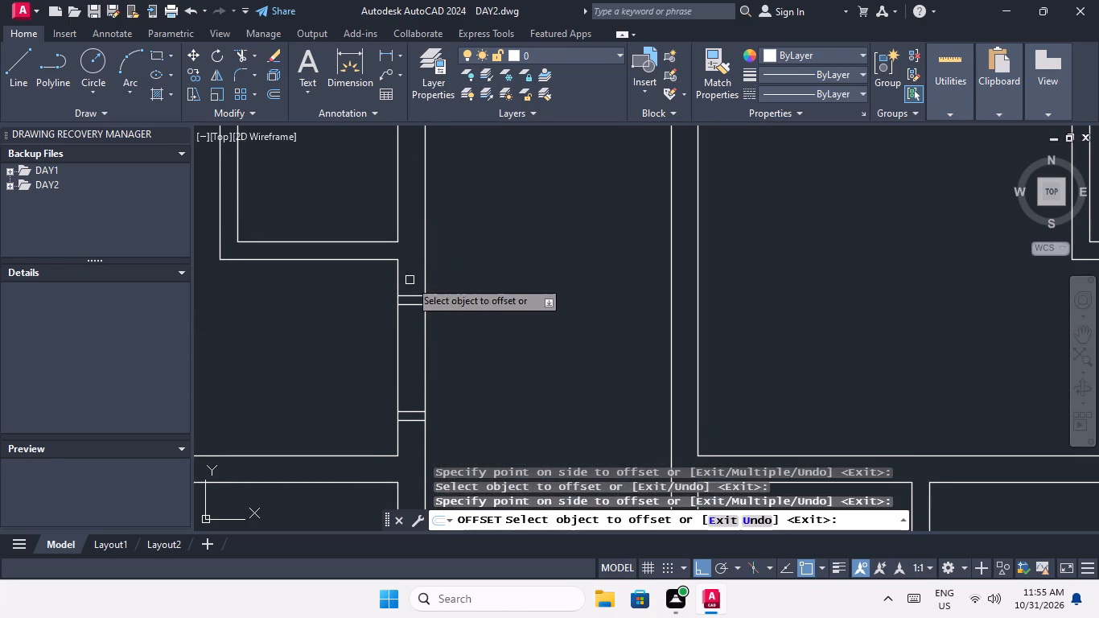
Offset both edge lines of the third-row right bedroom's outer-wall window 3" outward.
middle_drag(447, 277, 471, 410)
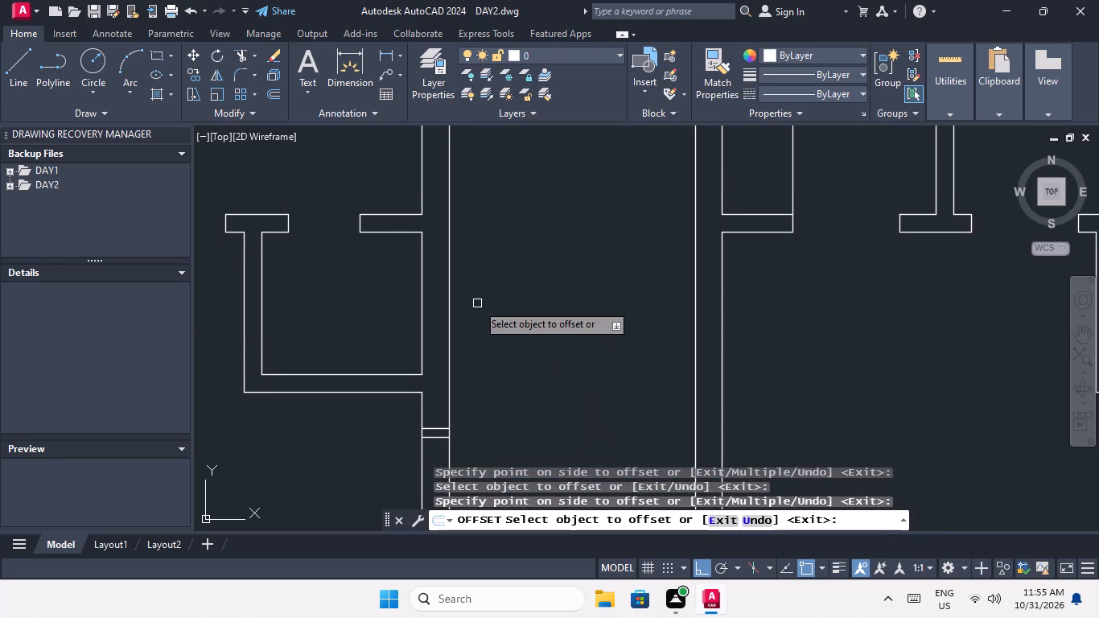
middle_drag(478, 306, 486, 408)
scroll(486, 397, down, 1)
middle_drag(480, 371, 480, 381)
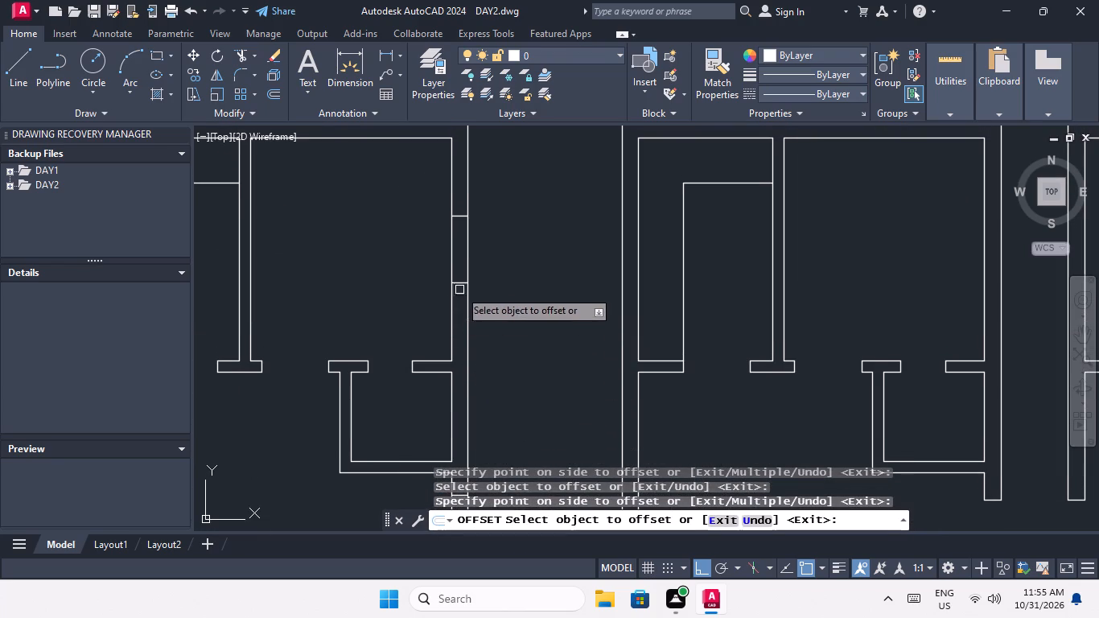
scroll(461, 284, up, 2)
drag(461, 280, 459, 307)
click(459, 324)
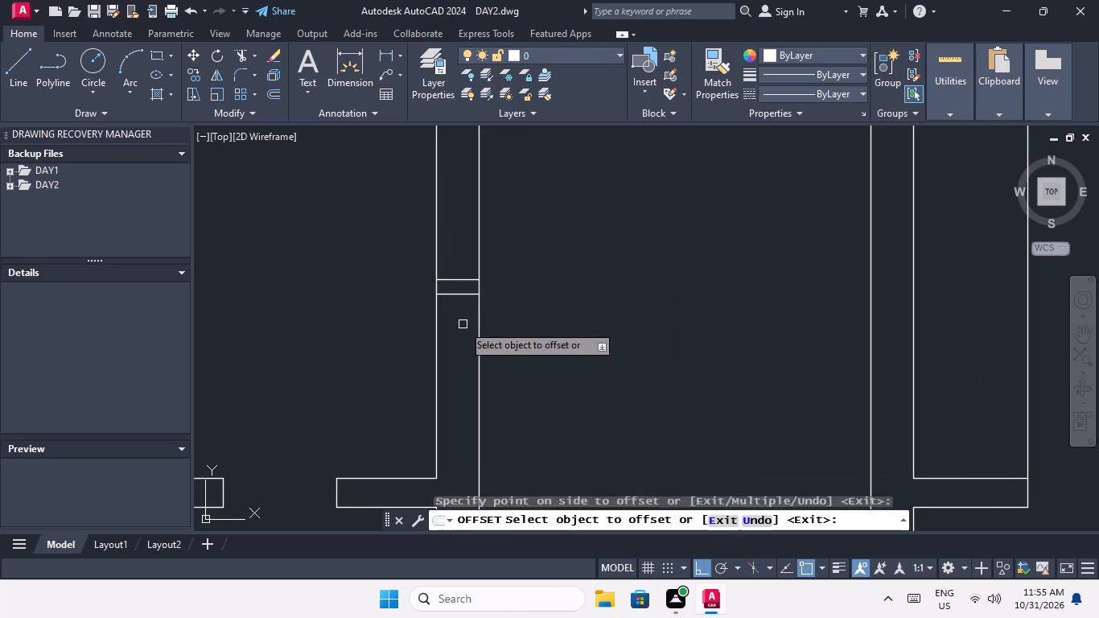
middle_drag(507, 311, 496, 431)
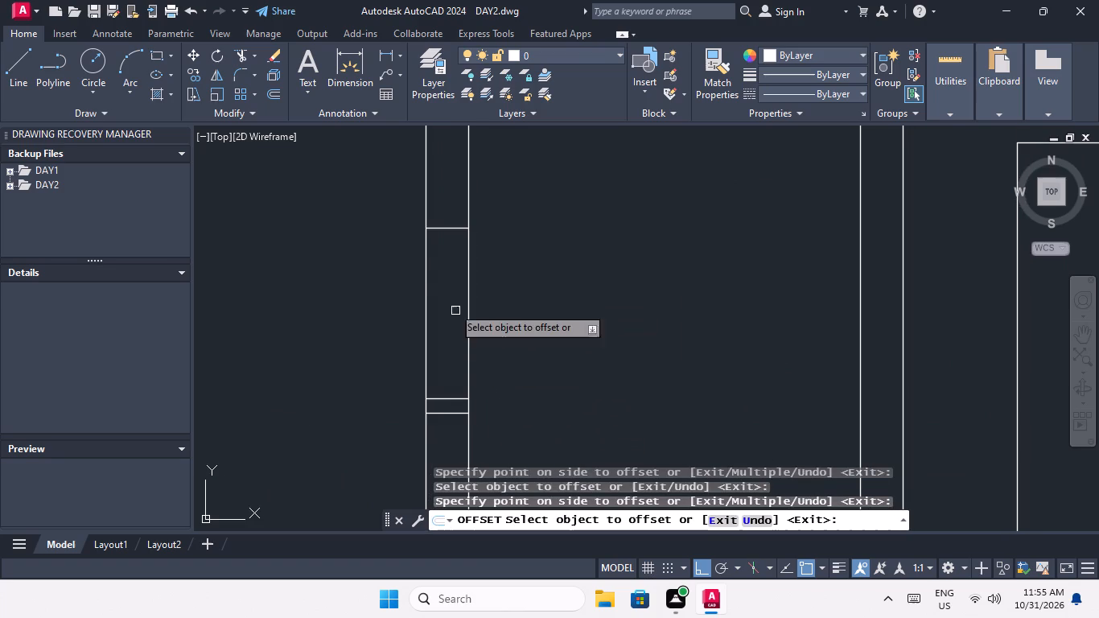
click(448, 226)
click(447, 179)
Offset both edge lines of the second-row right living area's outer-wall window 3" outward.
middle_drag(500, 268, 505, 405)
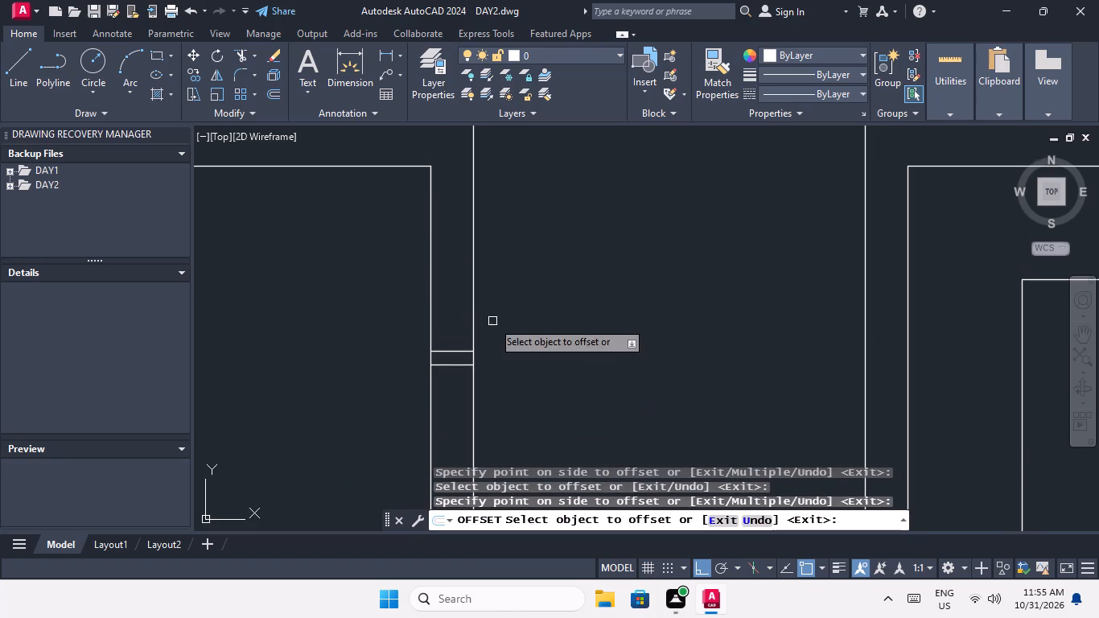
middle_drag(494, 323, 493, 441)
scroll(497, 397, down, 1)
middle_drag(498, 397, 496, 477)
middle_drag(476, 343, 455, 235)
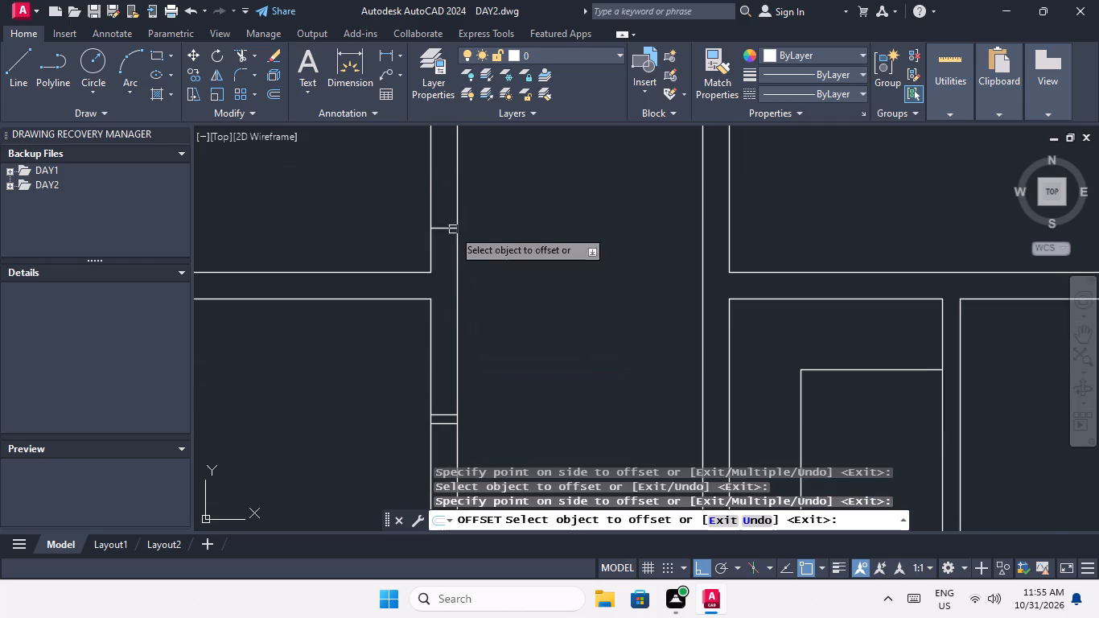
scroll(456, 276, down, 1)
middle_drag(463, 299, 448, 368)
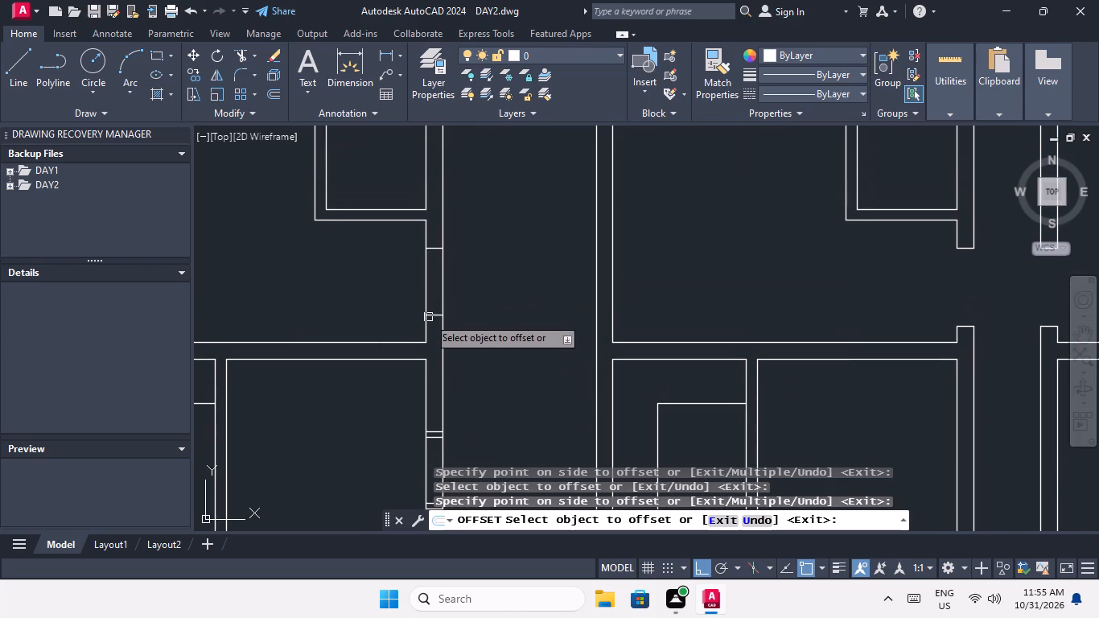
scroll(430, 314, up, 1)
drag(441, 316, 441, 329)
click(439, 352)
middle_drag(479, 320, 480, 423)
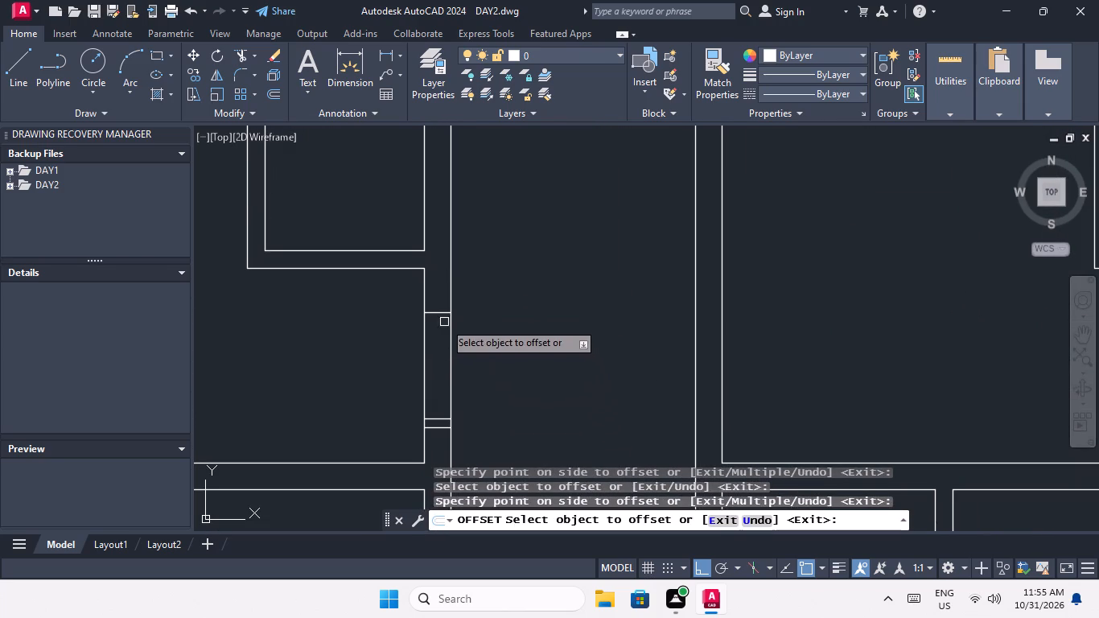
drag(441, 312, 440, 301)
click(430, 260)
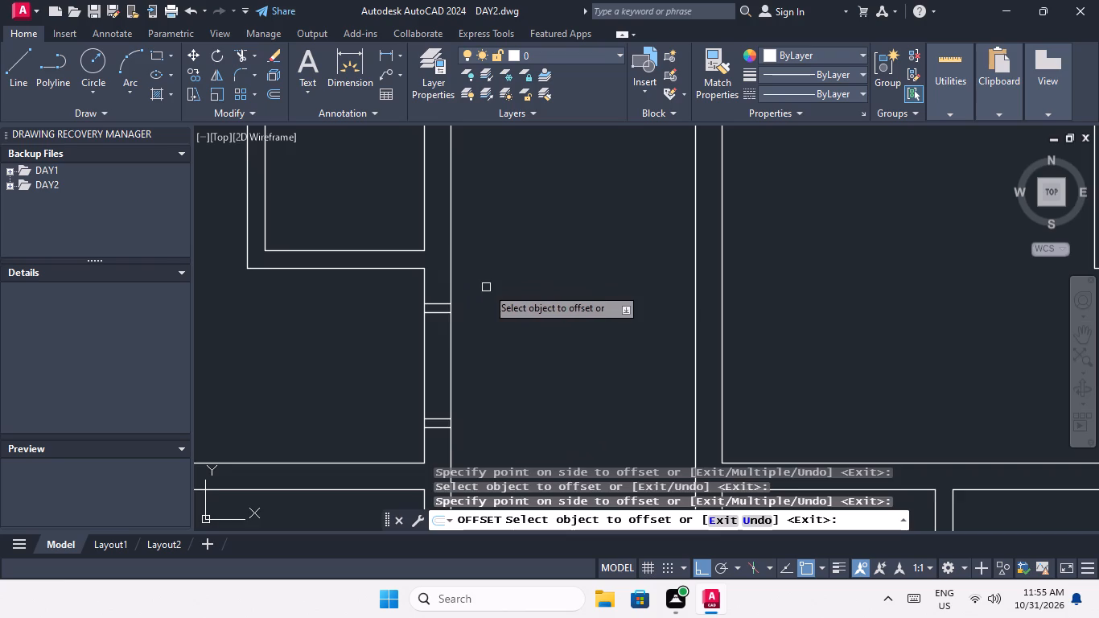
Offset both edge lines of the second-row right bedroom's outer-wall window 3" outward.
middle_drag(494, 298, 497, 429)
scroll(481, 354, down, 2)
middle_drag(482, 354, 467, 447)
scroll(451, 338, up, 2)
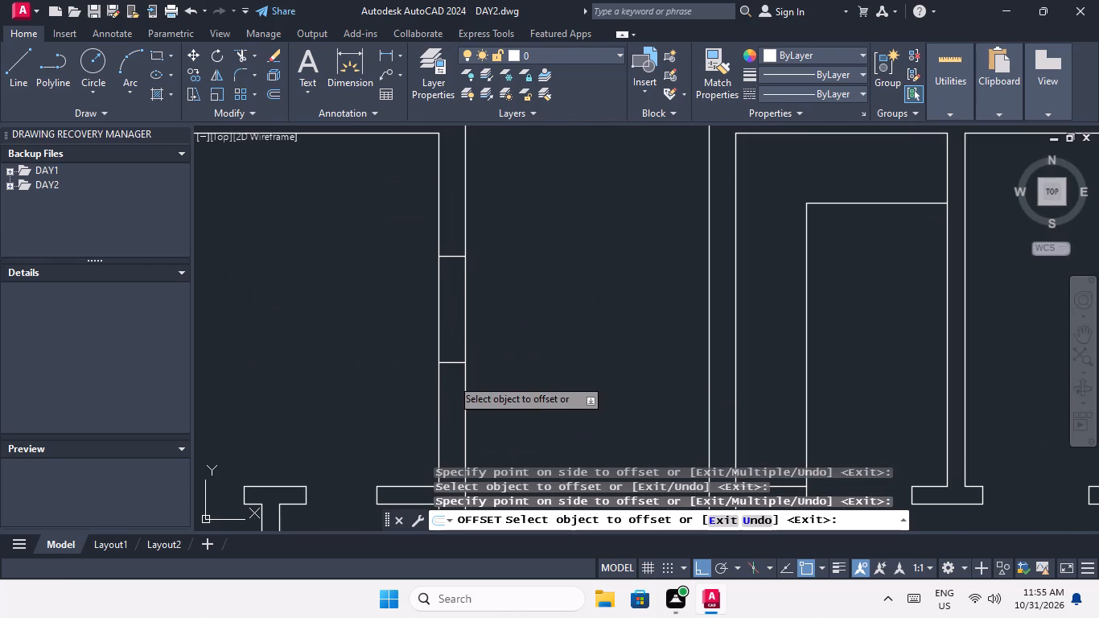
drag(453, 361, 455, 389)
click(455, 393)
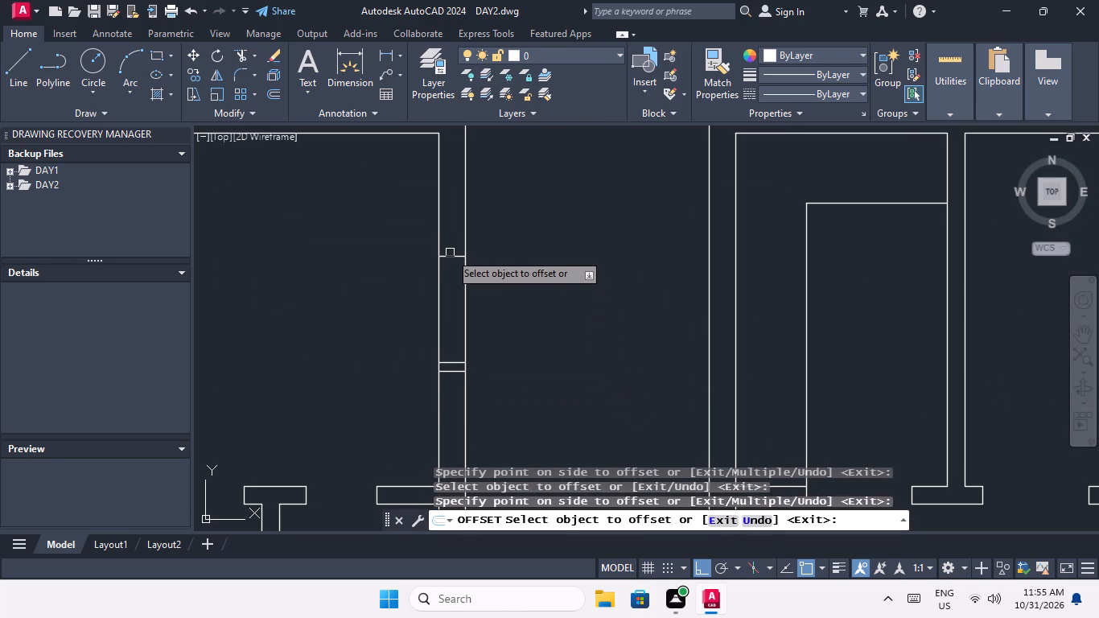
click(450, 257)
click(450, 220)
Offset both edge lines of the top-row right living area's outer-wall window 3" outward.
middle_drag(493, 271, 500, 432)
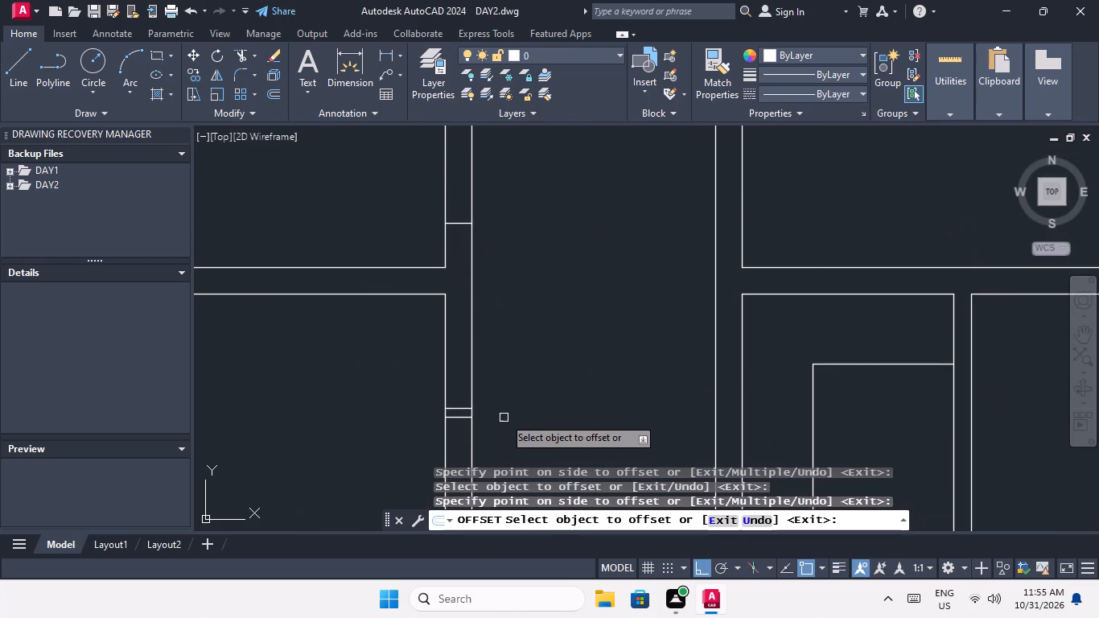
middle_drag(508, 336, 504, 440)
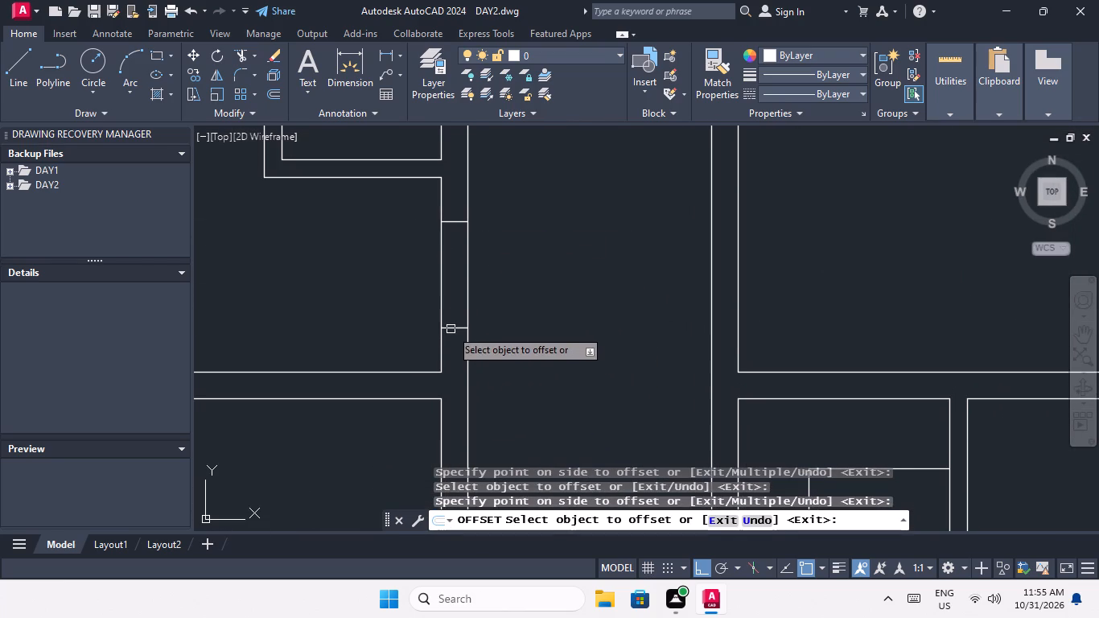
drag(451, 328, 451, 343)
click(454, 365)
middle_drag(522, 348, 521, 469)
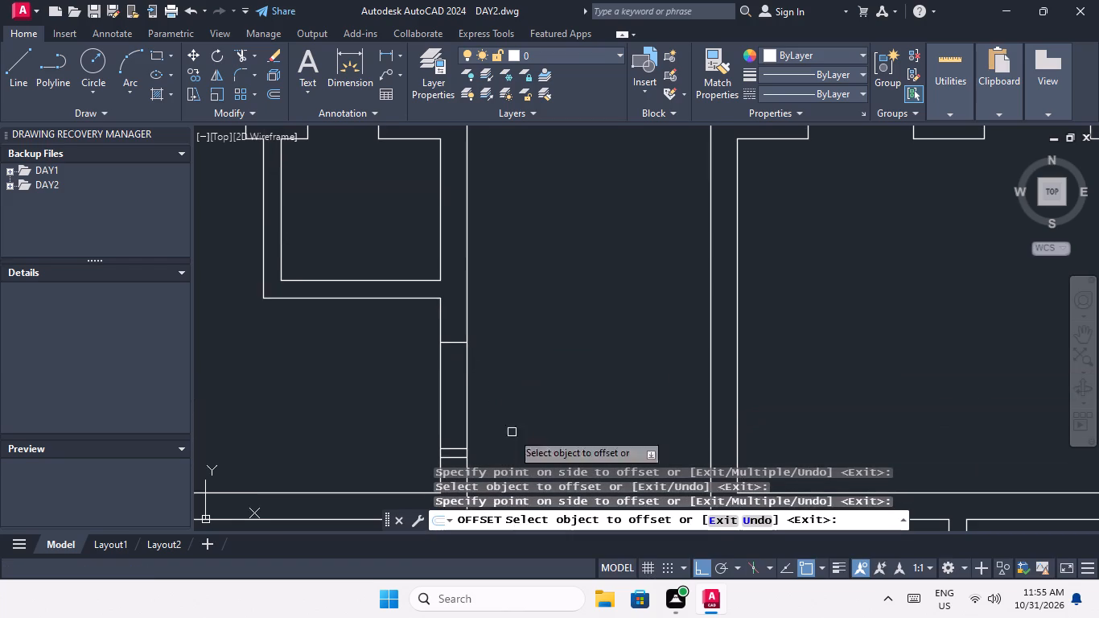
click(458, 340)
click(456, 315)
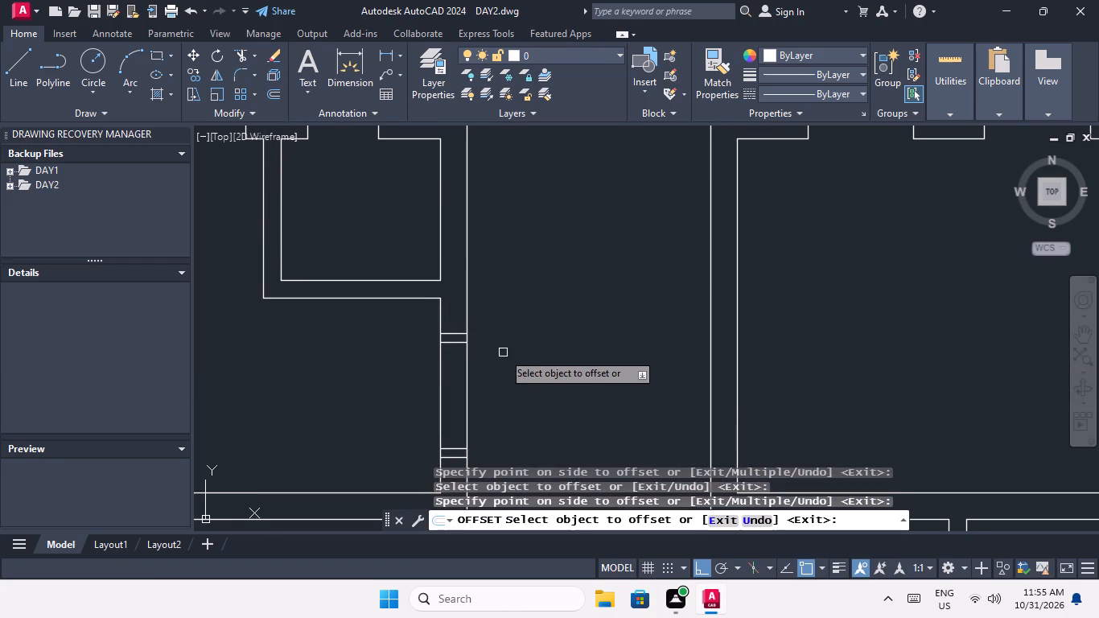
Offset both edge lines of the top-row right bedroom's outer-wall window 3" outward and end the Offset command.
middle_drag(504, 348, 504, 446)
scroll(488, 376, down, 1)
middle_drag(488, 424, 477, 473)
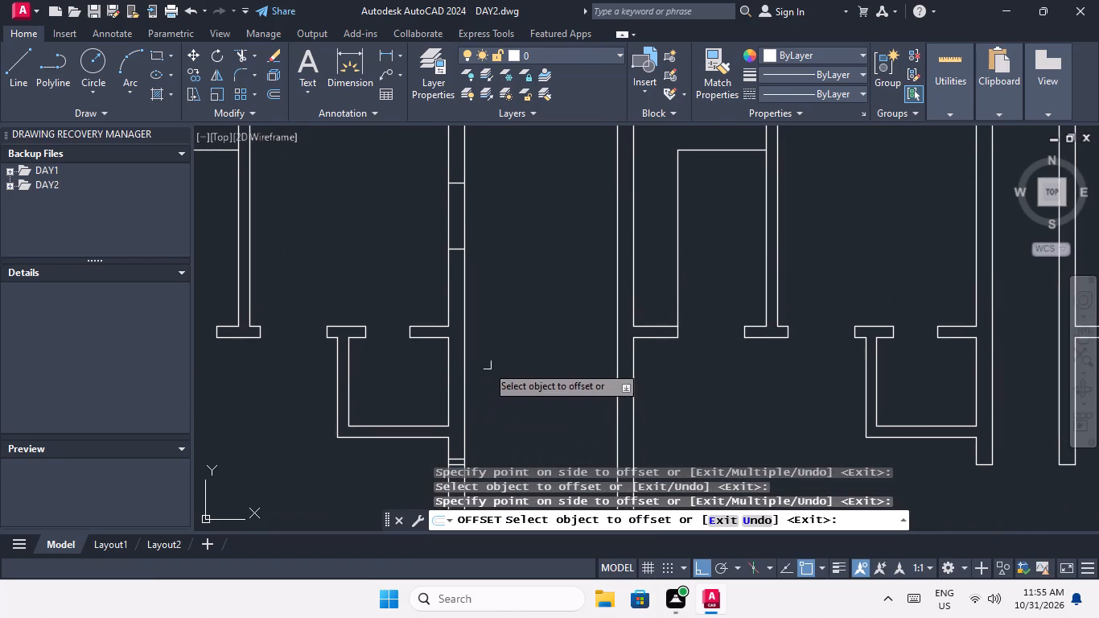
middle_drag(488, 378, 480, 452)
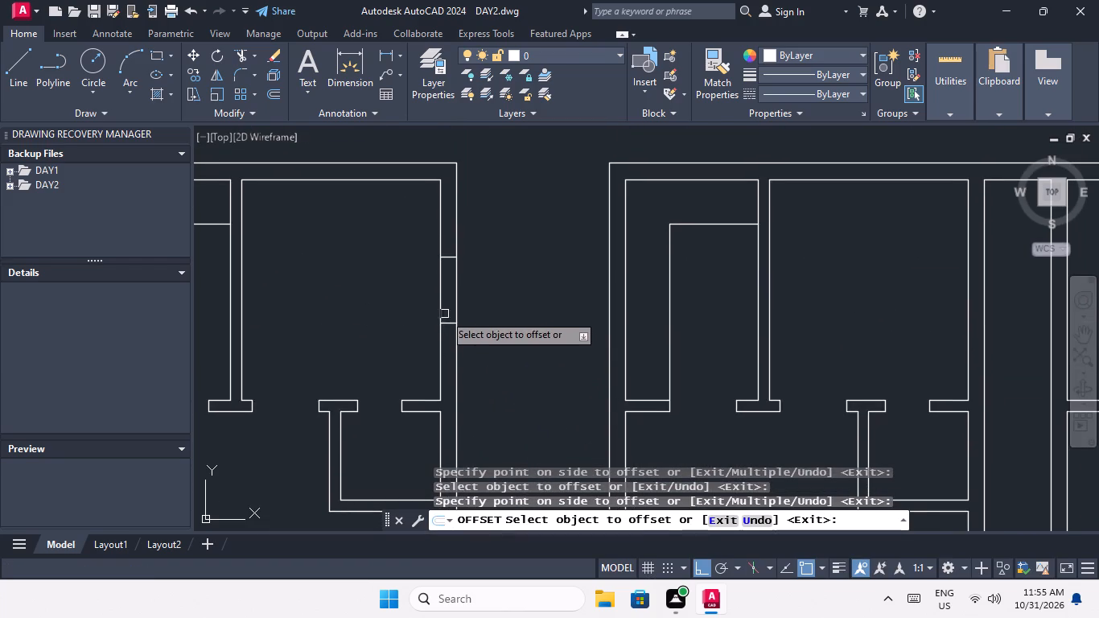
scroll(449, 328, up, 1)
drag(447, 318, 447, 337)
click(450, 356)
middle_drag(494, 328, 502, 517)
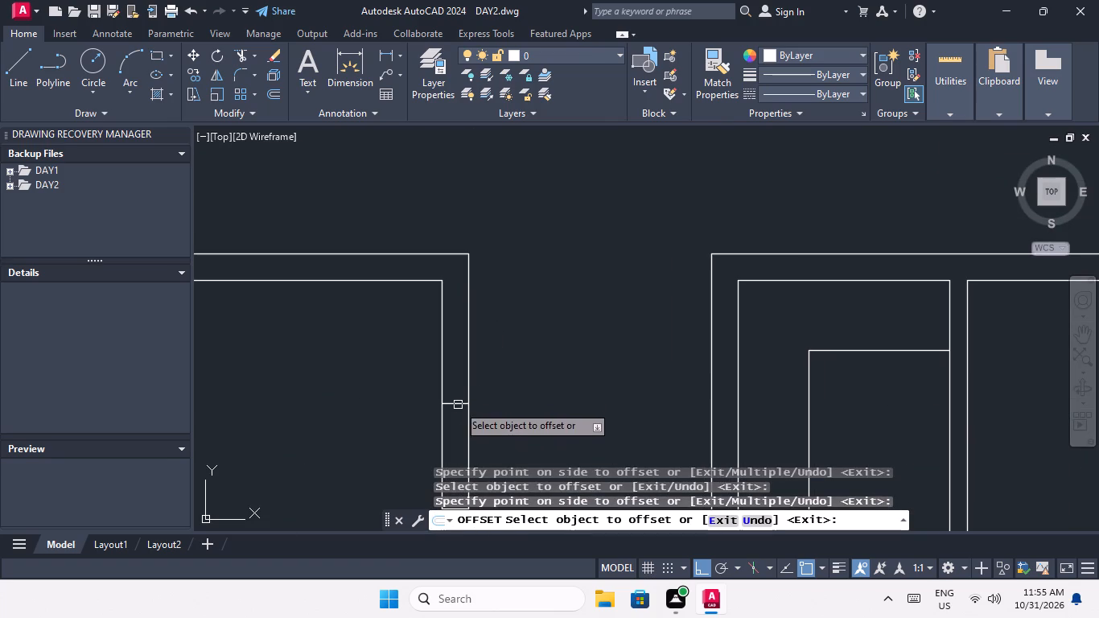
drag(458, 406, 453, 389)
drag(452, 356, 462, 355)
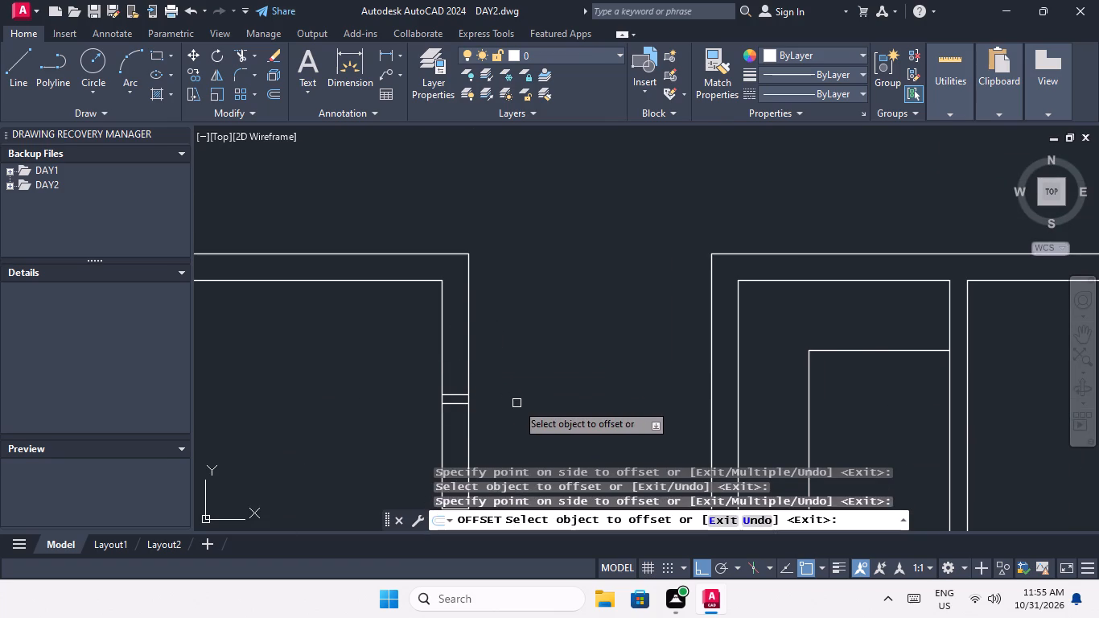
key(Escape)
key(Escape)
Draw a 3' vertical centre line between the inner edge-line midpoints of the middle plan's top-row left bedroom outer-wall window.
middle_drag(507, 397, 511, 339)
scroll(511, 332, down, 3)
middle_drag(508, 389, 512, 292)
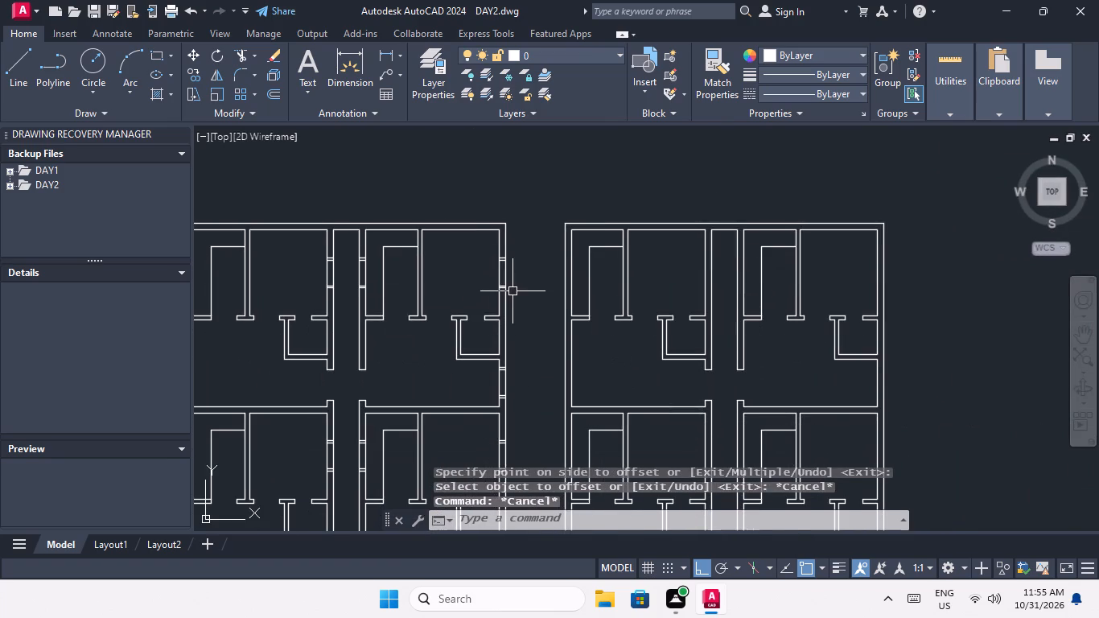
middle_drag(328, 324, 513, 289)
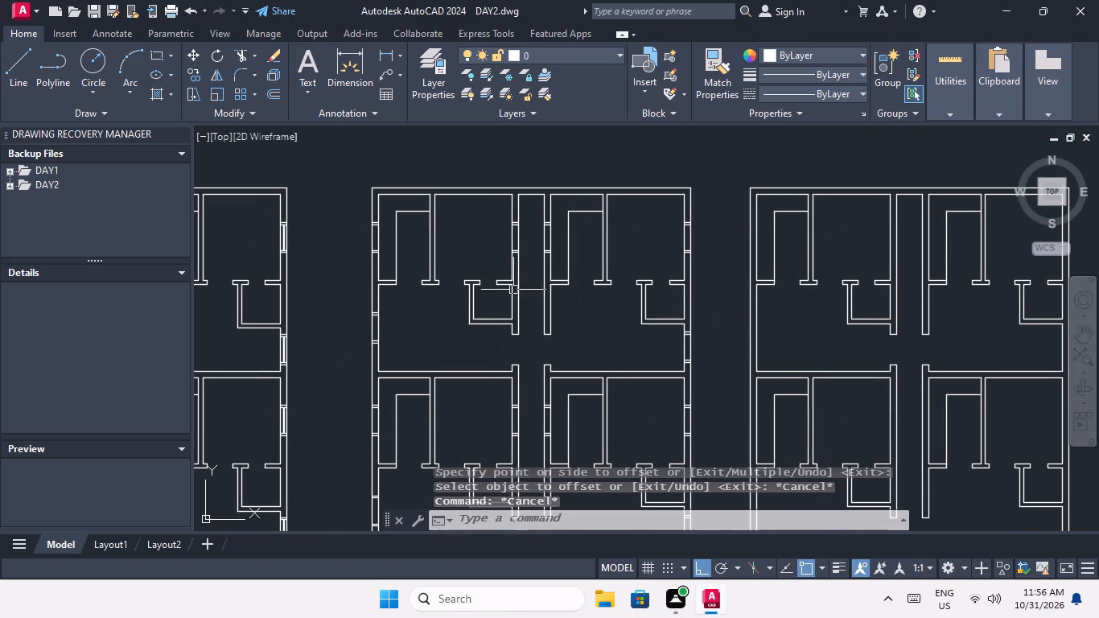
key(Escape)
key(Escape)
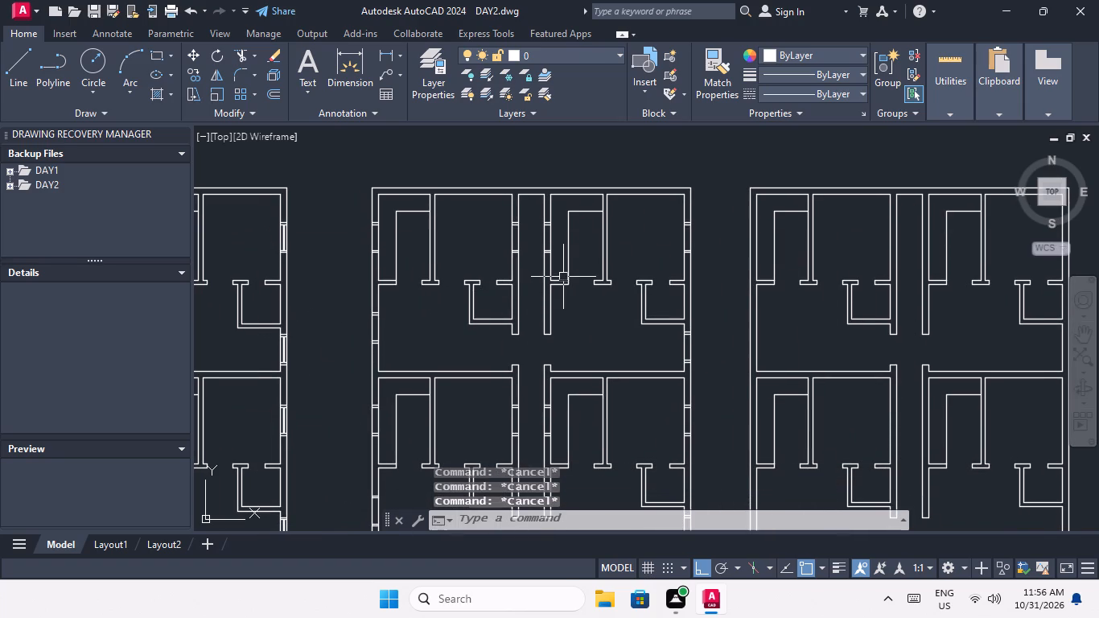
key(l)
key(space)
scroll(368, 220, up, 3)
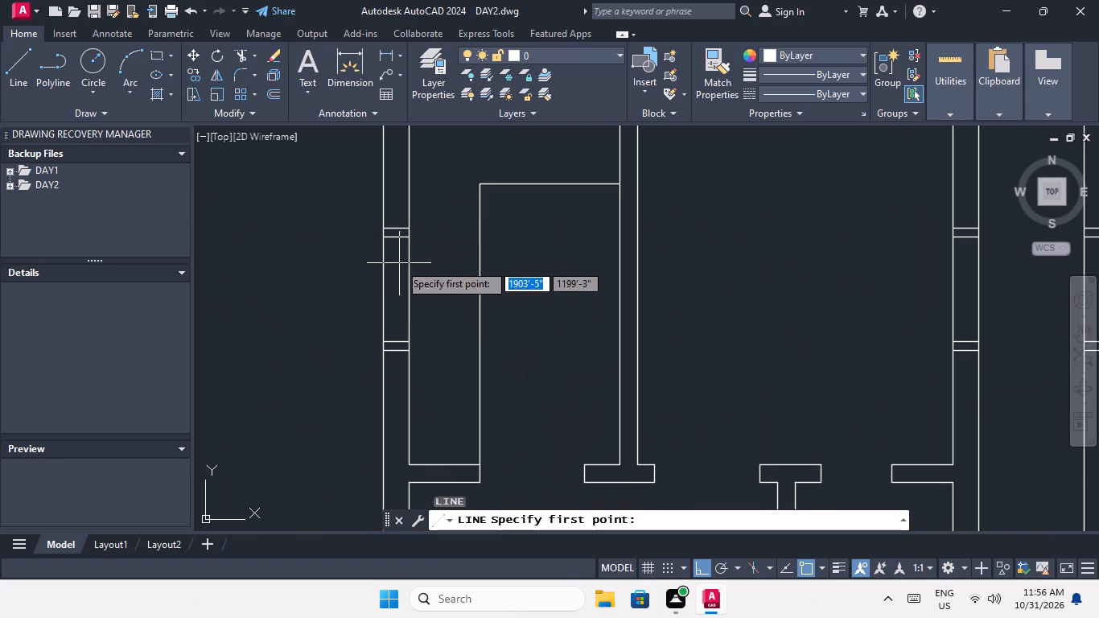
scroll(398, 261, up, 3)
scroll(393, 261, down, 1)
middle_drag(395, 263, 422, 368)
scroll(418, 340, down, 2)
scroll(415, 328, up, 2)
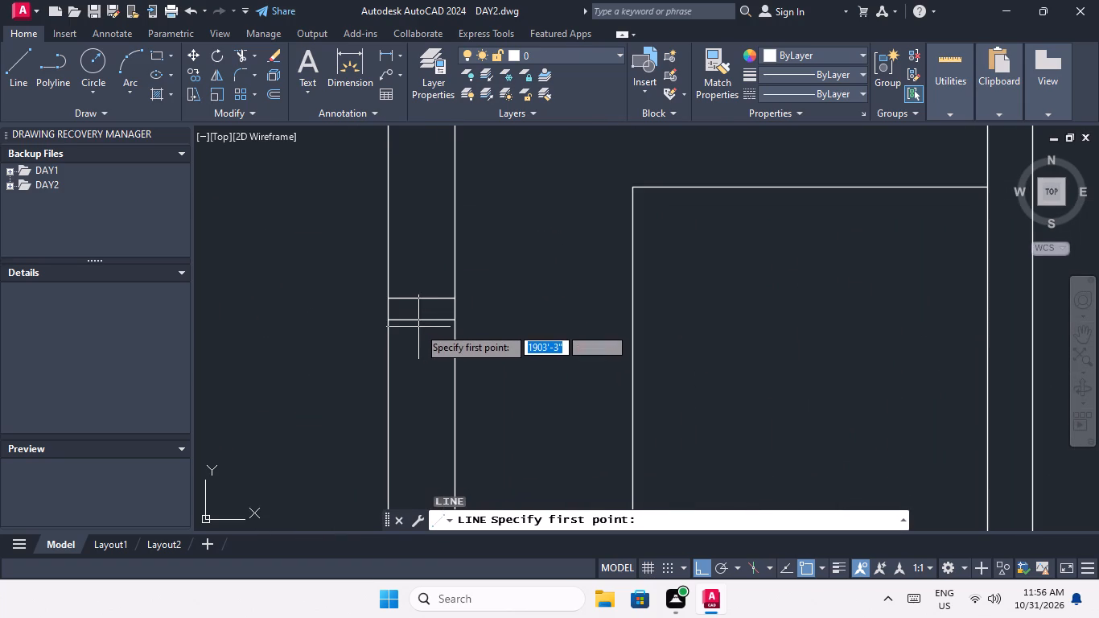
click(417, 320)
middle_drag(422, 434, 413, 351)
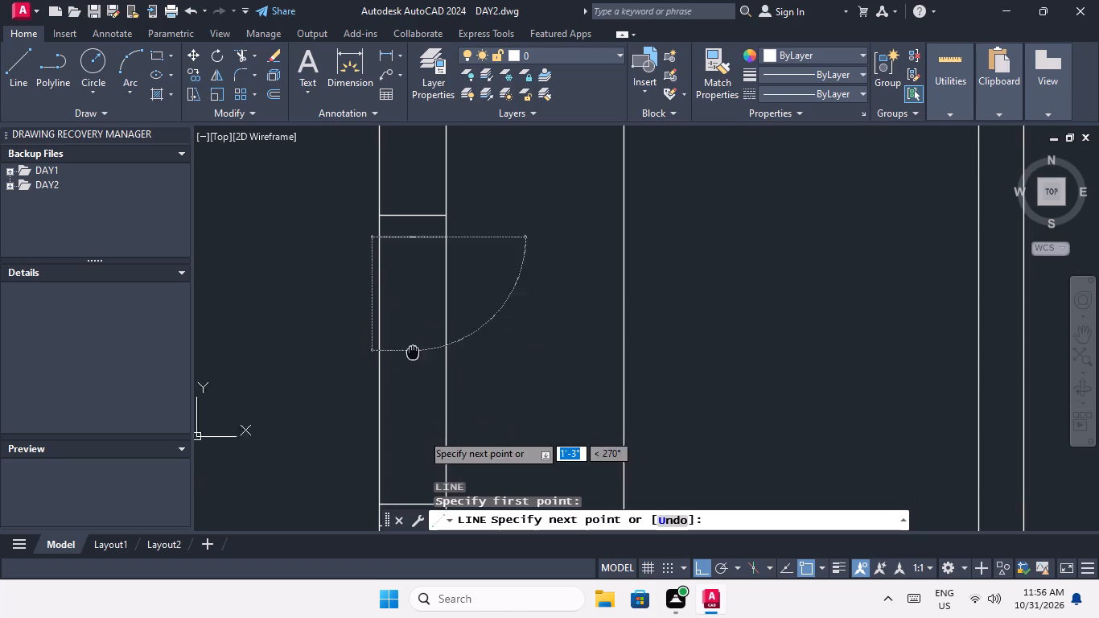
scroll(407, 328, down, 2)
scroll(414, 388, up, 2)
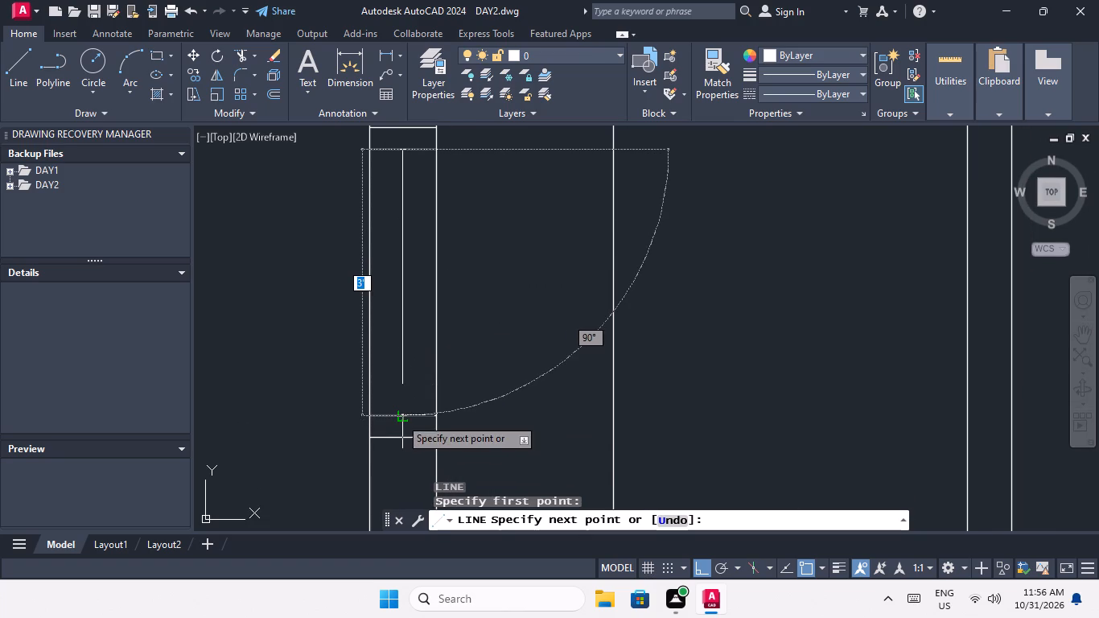
click(402, 417)
key(space)
Draw a 3' vertical centre line between the inner edge-line midpoints of the top-row left living area's outer-wall window.
scroll(401, 320, down, 3)
middle_drag(400, 373, 389, 319)
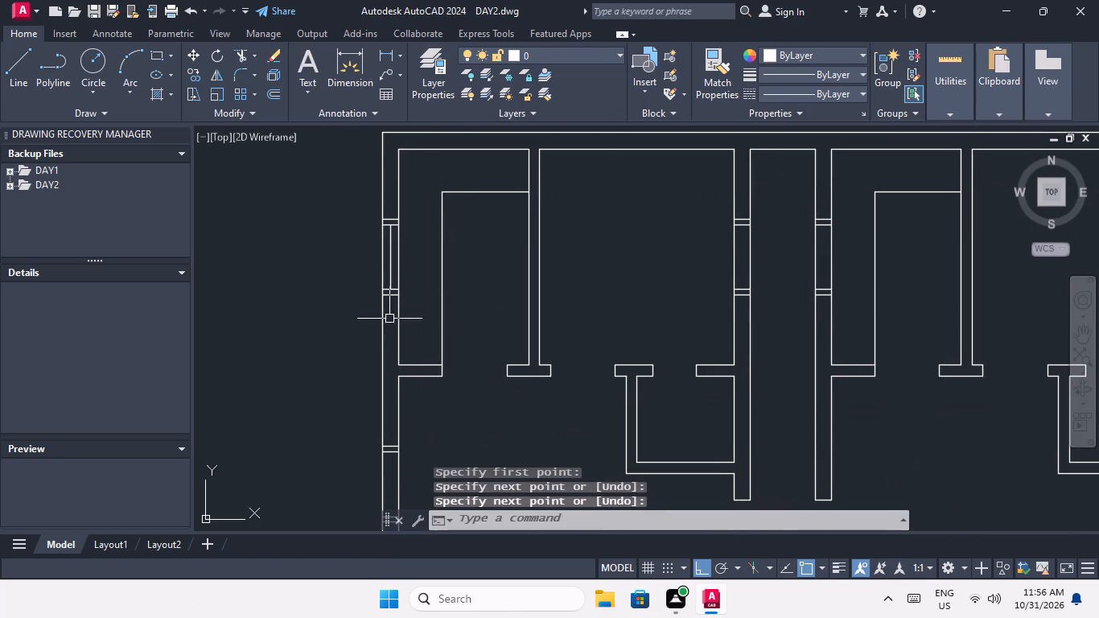
middle_drag(412, 402, 441, 160)
key(space)
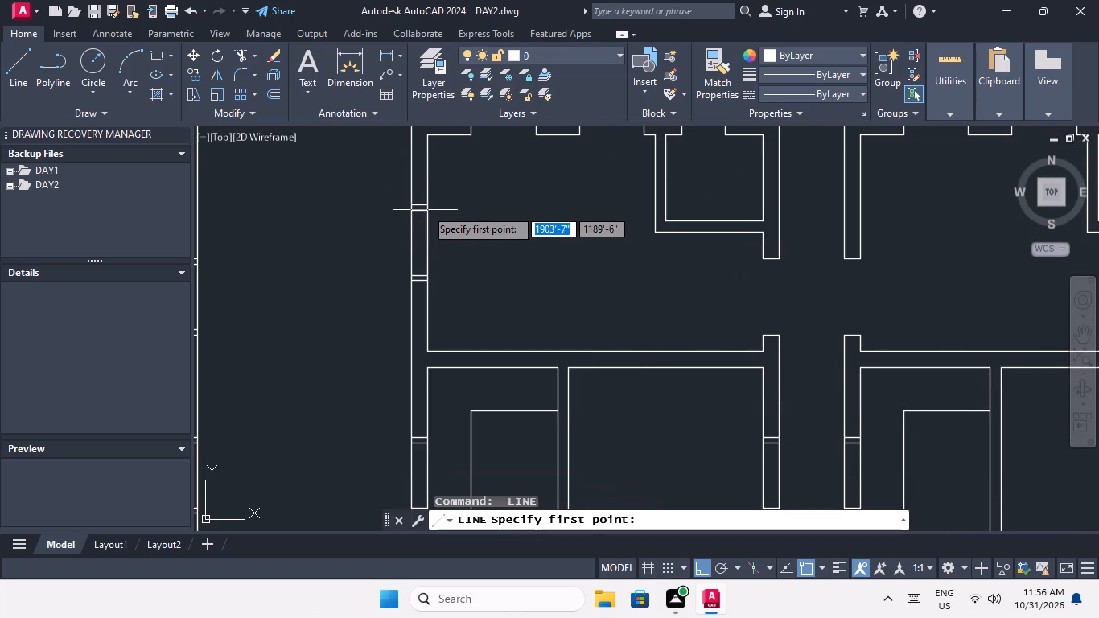
scroll(423, 204, up, 2)
drag(407, 220, 407, 229)
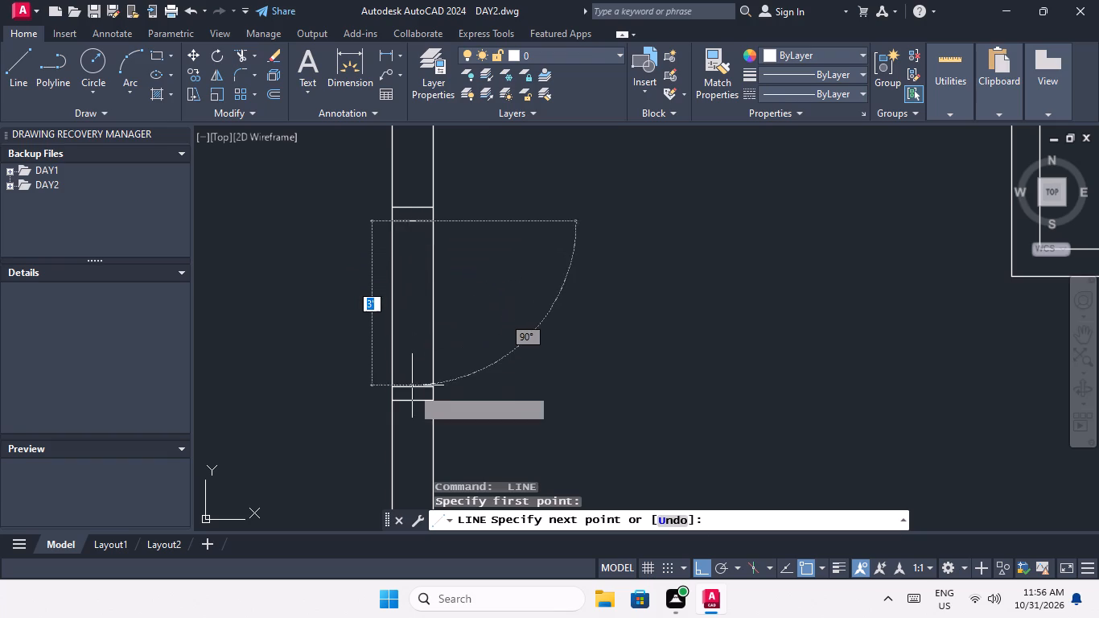
click(412, 388)
key(space)
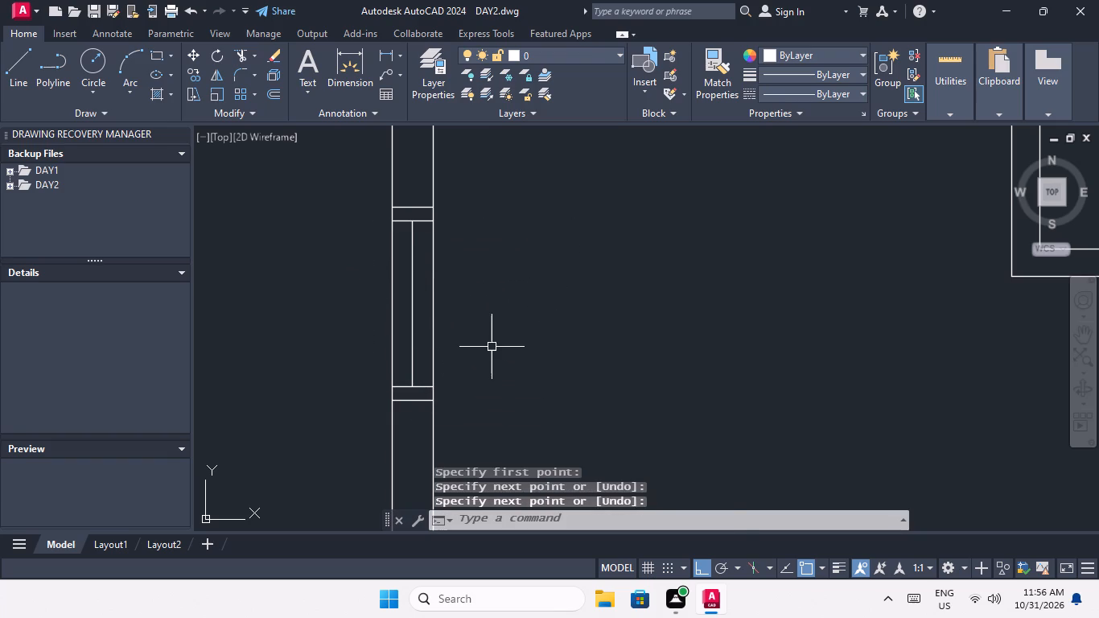
Draw a vertical centre line between the inner edge-line midpoints of the second-row left bedroom's outer-wall window.
middle_drag(488, 340, 458, 180)
scroll(457, 192, down, 2)
middle_drag(464, 390, 450, 319)
key(space)
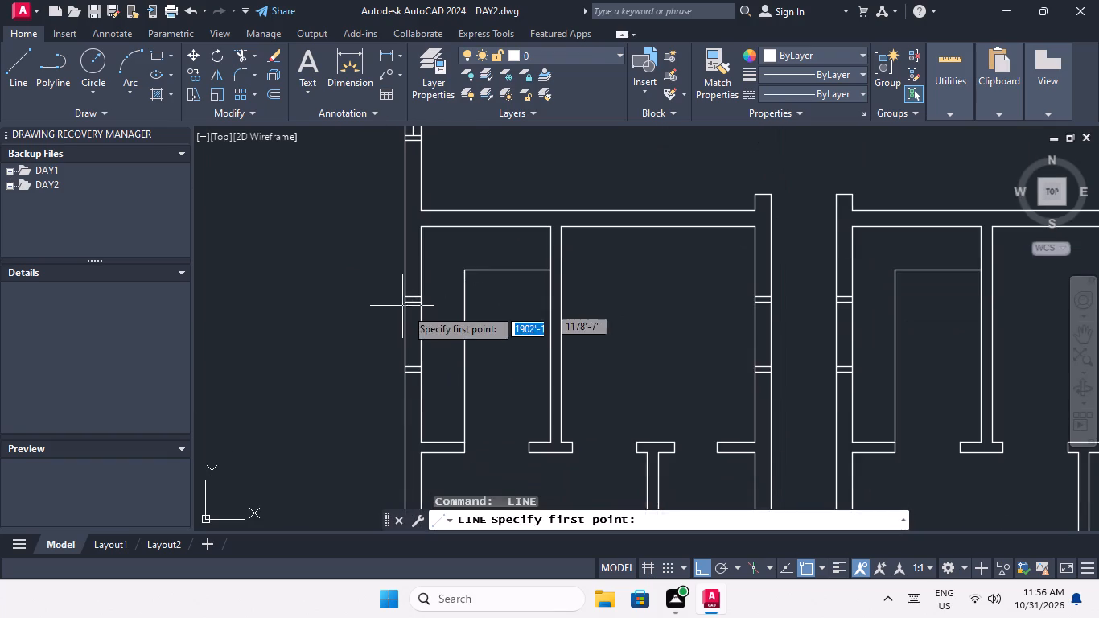
scroll(407, 317, up, 2)
drag(422, 280, 422, 293)
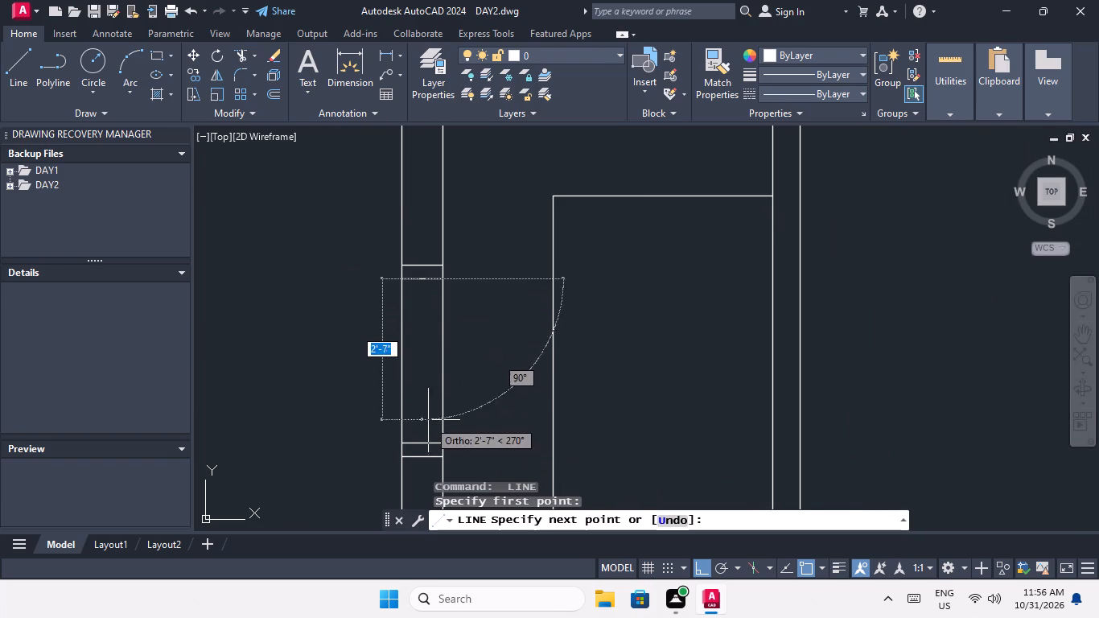
click(419, 445)
key(space)
Draw a vertical centre line between the inner edge-line midpoints of the second-row left living area's outer-wall window.
middle_drag(432, 381, 411, 200)
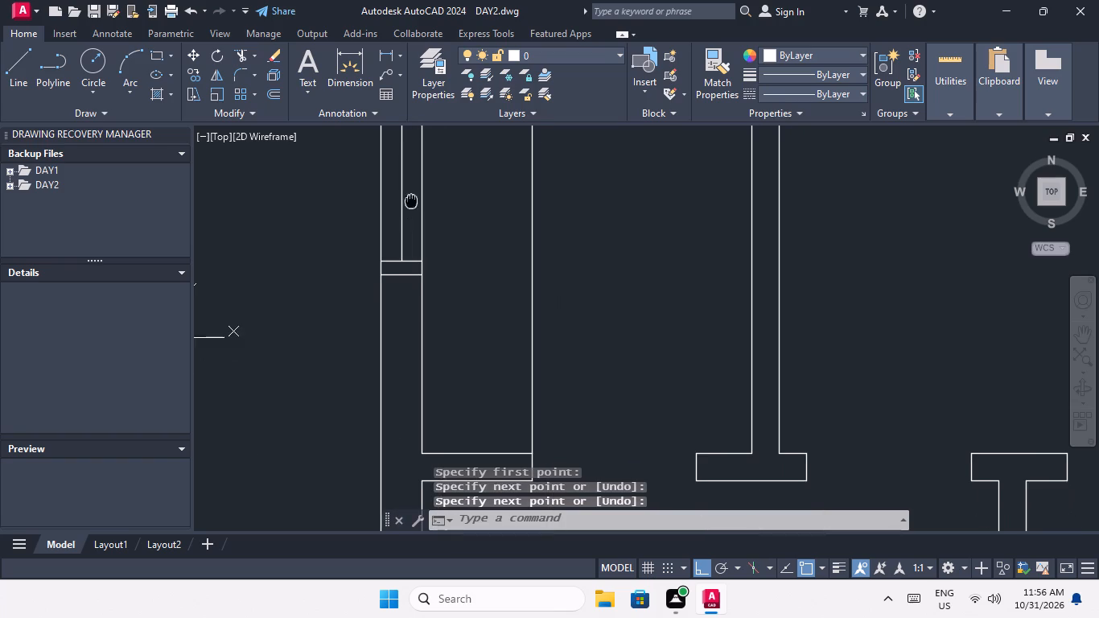
middle_drag(411, 200, 410, 198)
middle_drag(432, 310, 421, 196)
scroll(419, 224, down, 1)
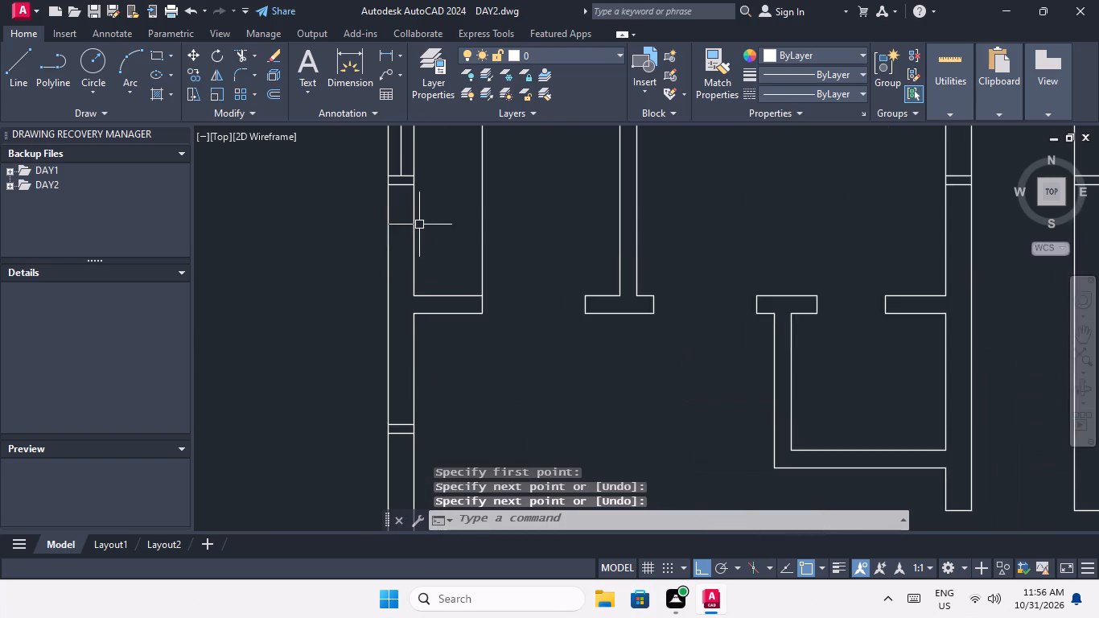
scroll(419, 225, down, 1)
middle_drag(418, 260, 418, 270)
middle_drag(437, 366, 437, 322)
key(space)
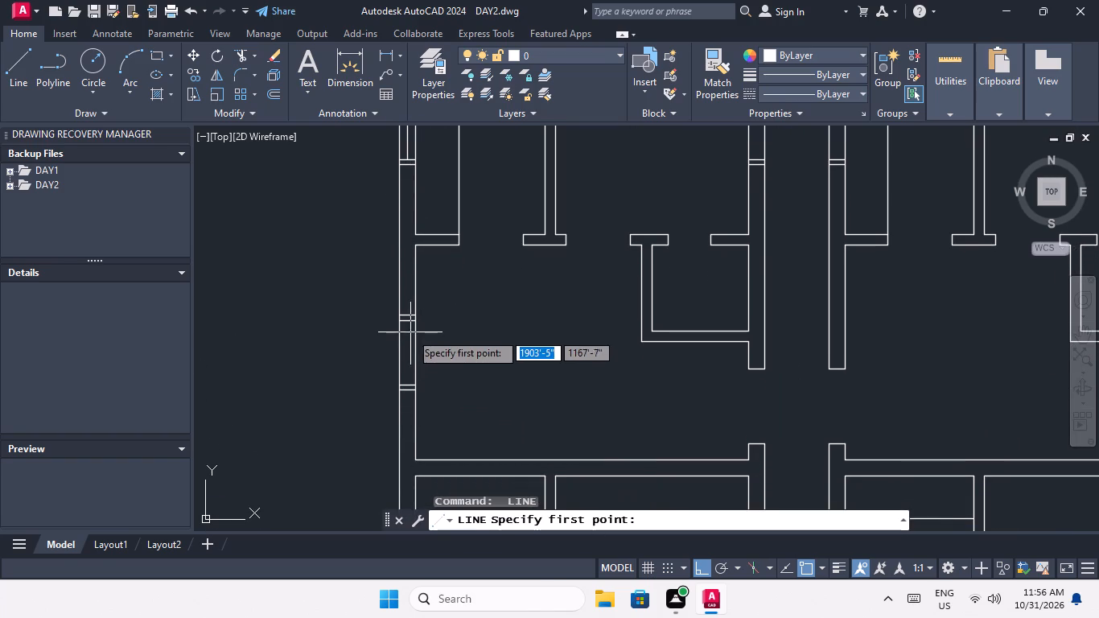
scroll(410, 329, up, 2)
click(405, 309)
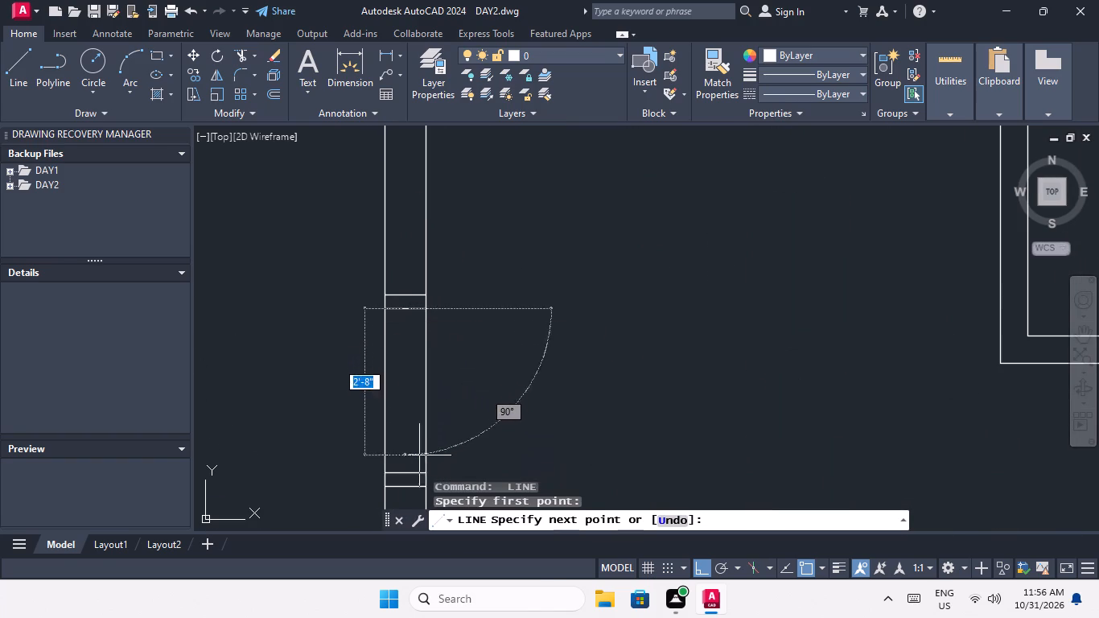
click(402, 475)
key(space)
Draw a vertical centre line between the inner edge-line midpoints of the third-row left bedroom's outer-wall window.
middle_drag(430, 398, 430, 230)
scroll(429, 235, down, 2)
middle_drag(434, 341, 418, 249)
key(space)
scroll(406, 352, up, 3)
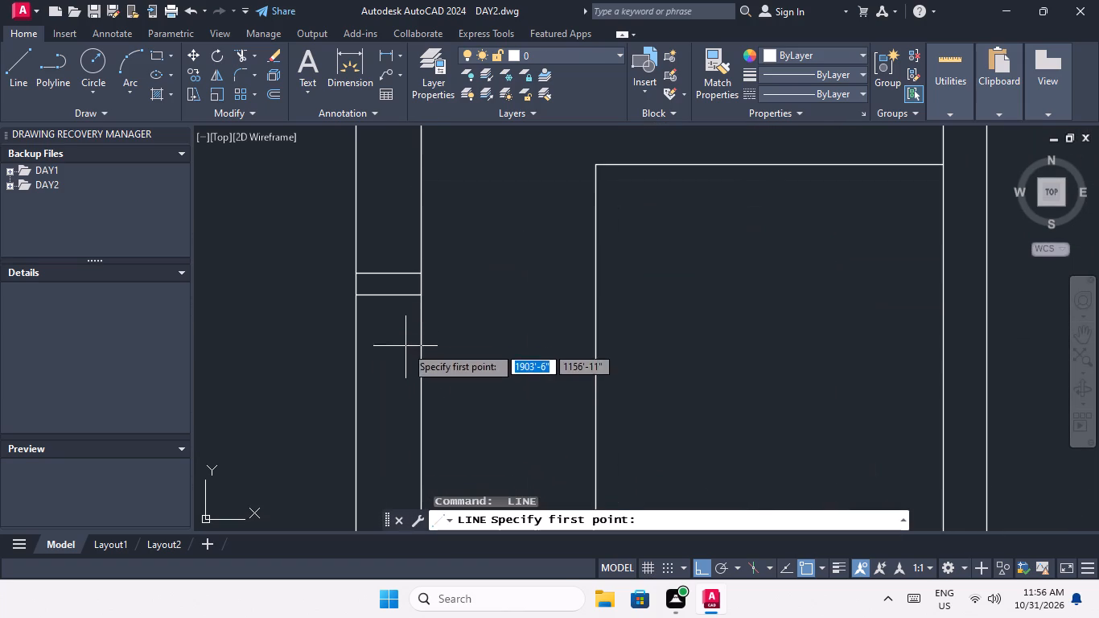
click(389, 294)
middle_drag(411, 366, 422, 261)
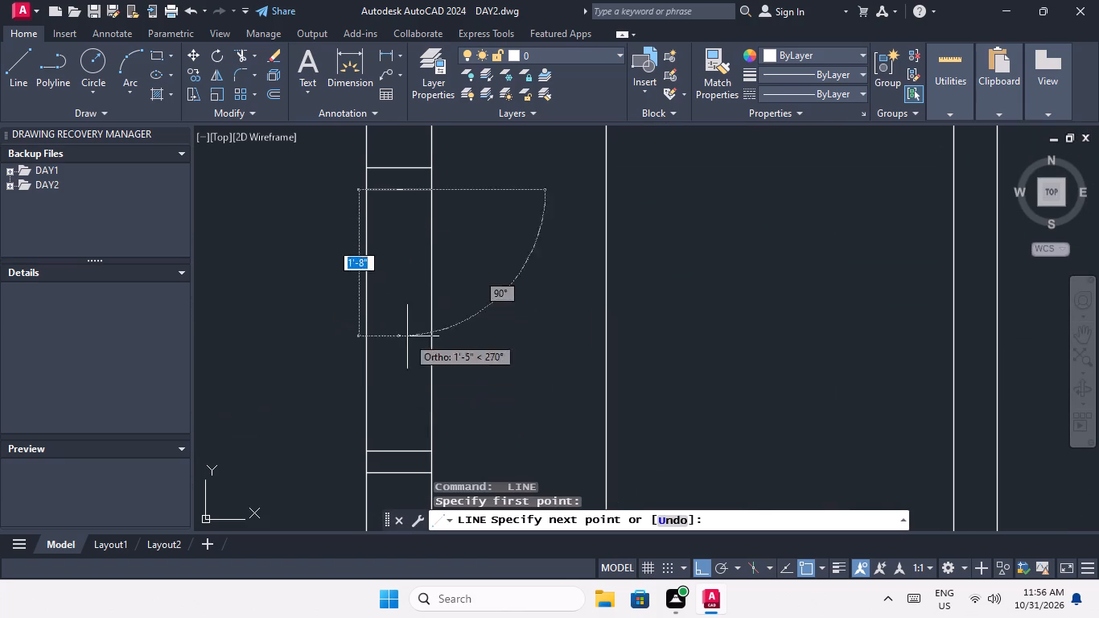
click(397, 454)
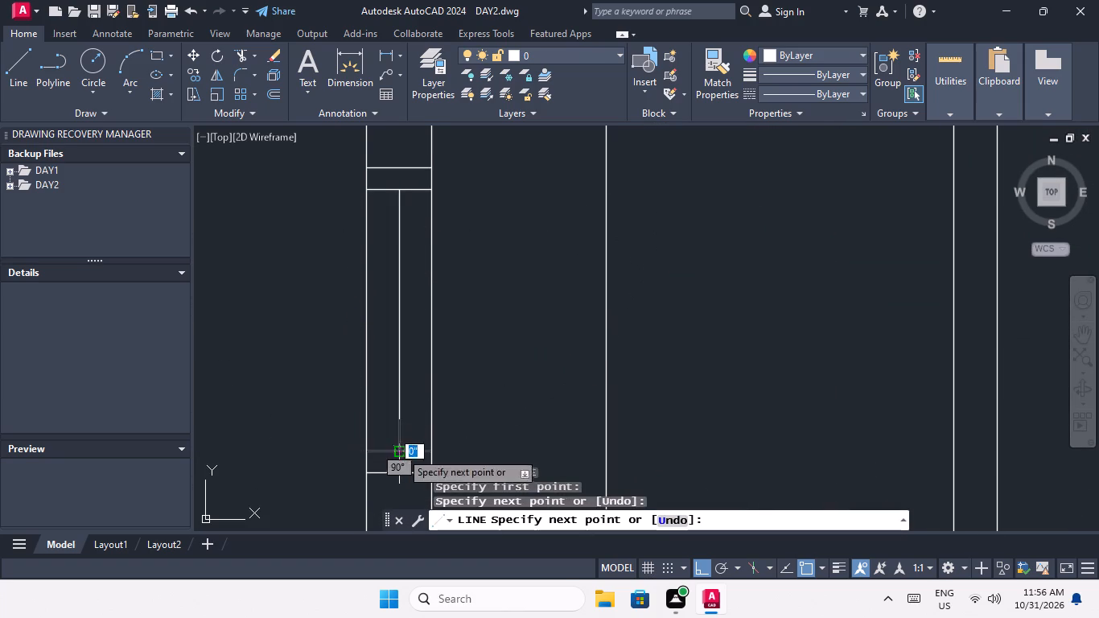
Draw a vertical centre line between the inner edge-line midpoints of the third-row left living area's outer-wall window.
key(space)
middle_drag(393, 358, 385, 262)
scroll(385, 261, down, 3)
middle_drag(408, 342, 406, 222)
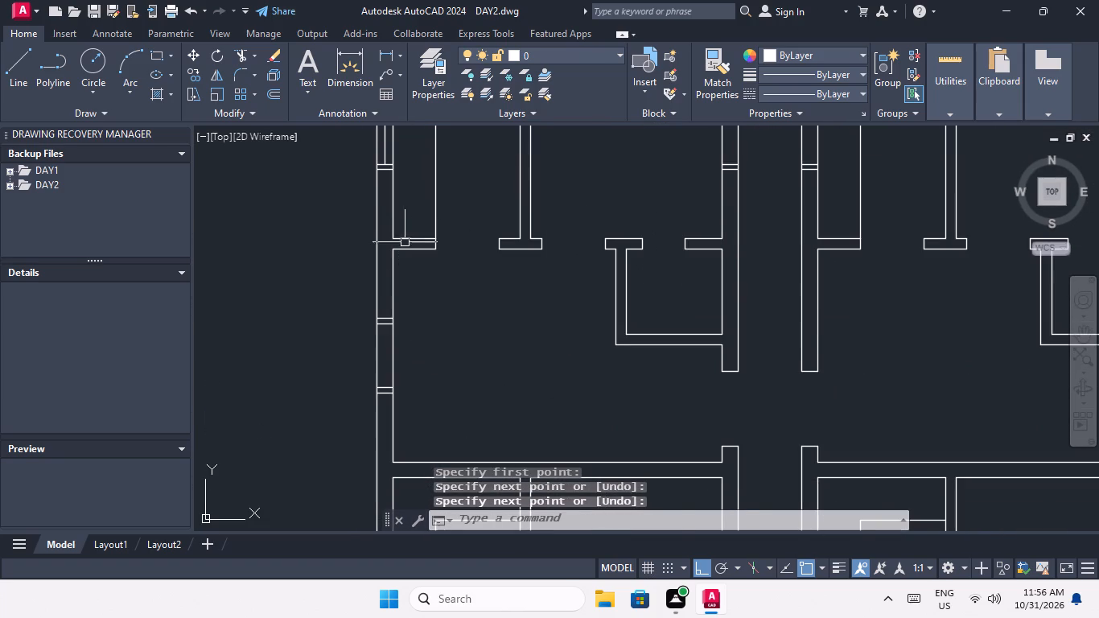
key(space)
scroll(389, 332, up, 2)
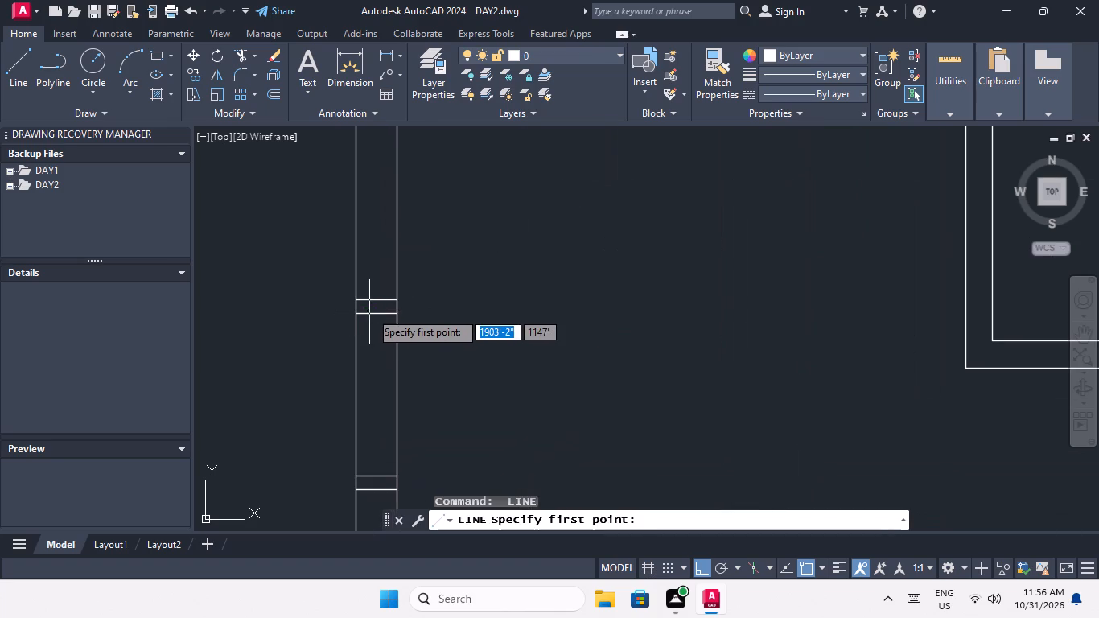
click(373, 313)
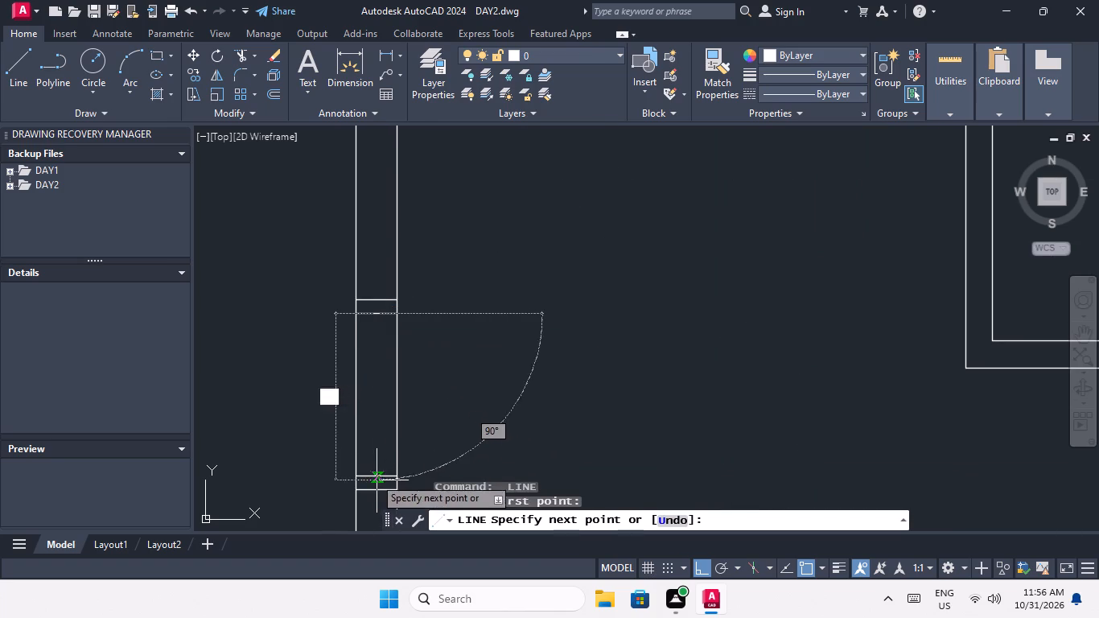
click(373, 472)
key(space)
Draw a 3' vertical centre line between the inner edge-line midpoints of the bottom-row left bedroom's outer-wall window.
middle_drag(389, 403, 386, 172)
scroll(386, 183, down, 2)
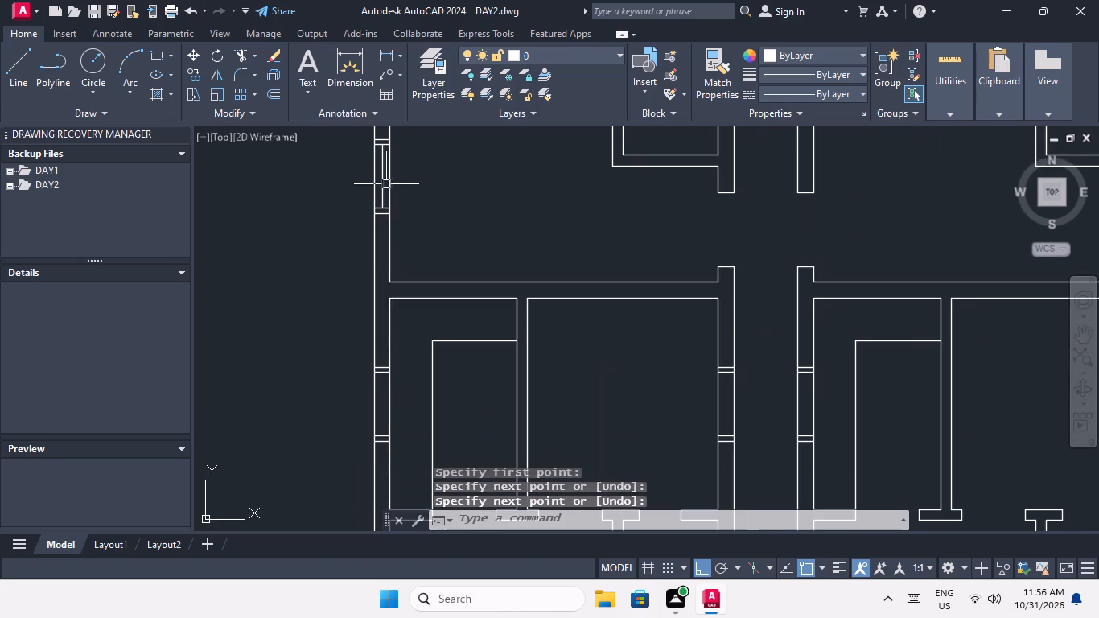
middle_drag(389, 332, 395, 268)
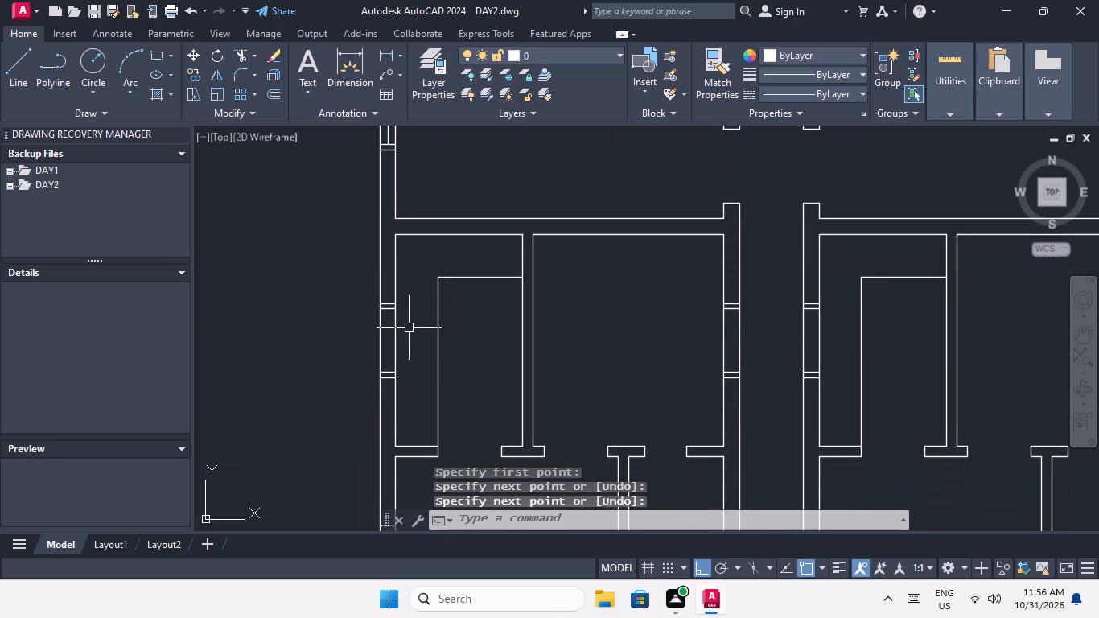
key(space)
scroll(385, 311, up, 1)
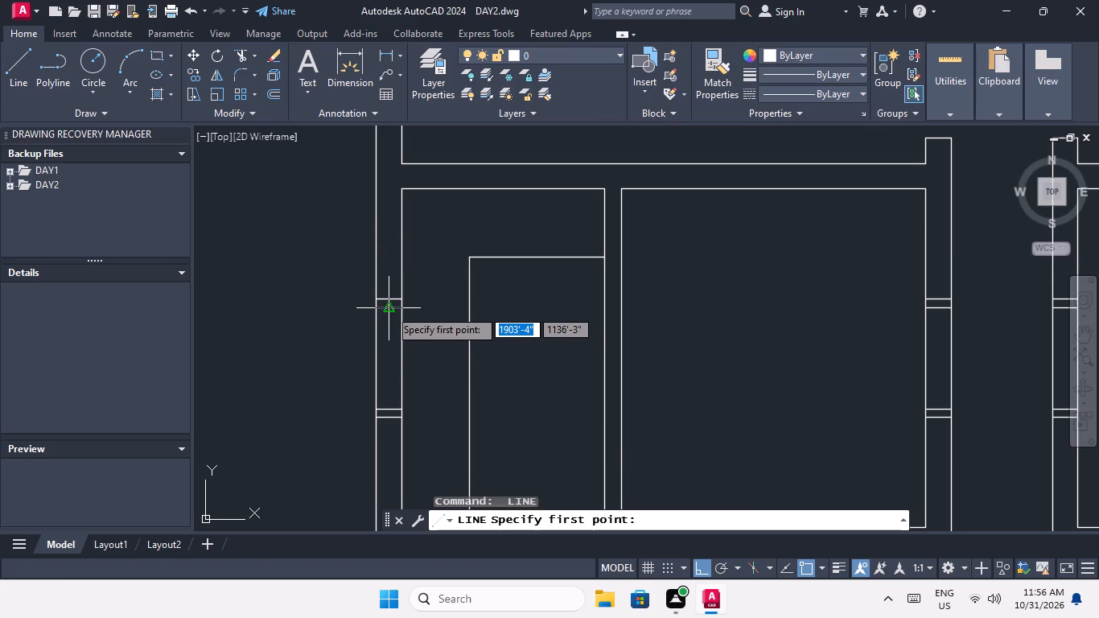
click(389, 309)
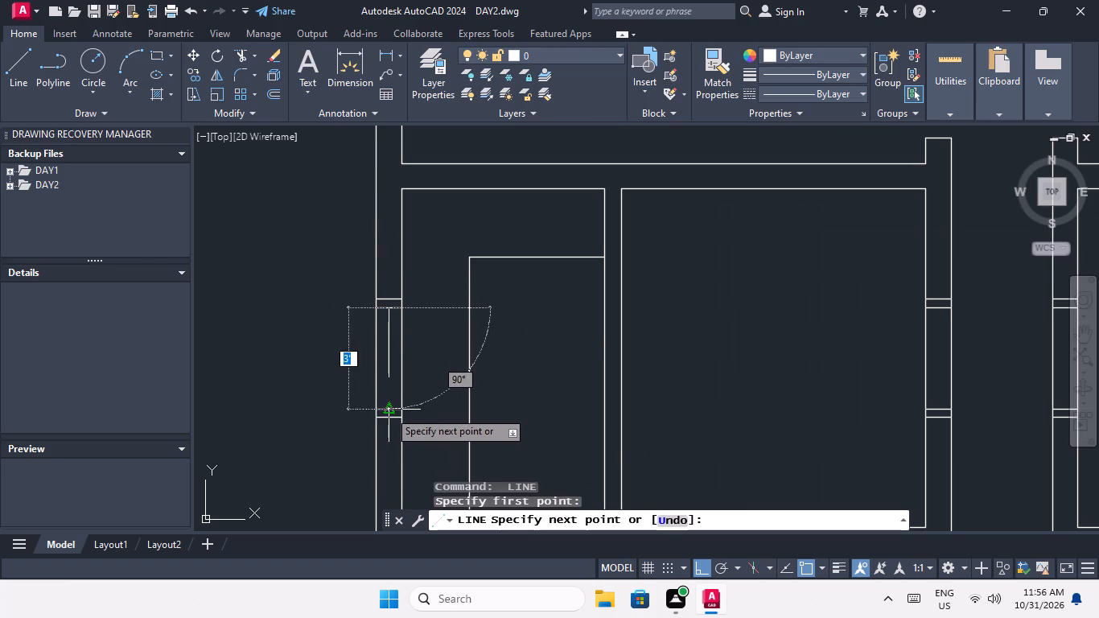
click(389, 410)
key(space)
Draw a 3' vertical centre line between the inner edge-line midpoints of the bottom-row left living area's outer-wall window.
middle_drag(391, 355, 373, 270)
scroll(373, 272, down, 3)
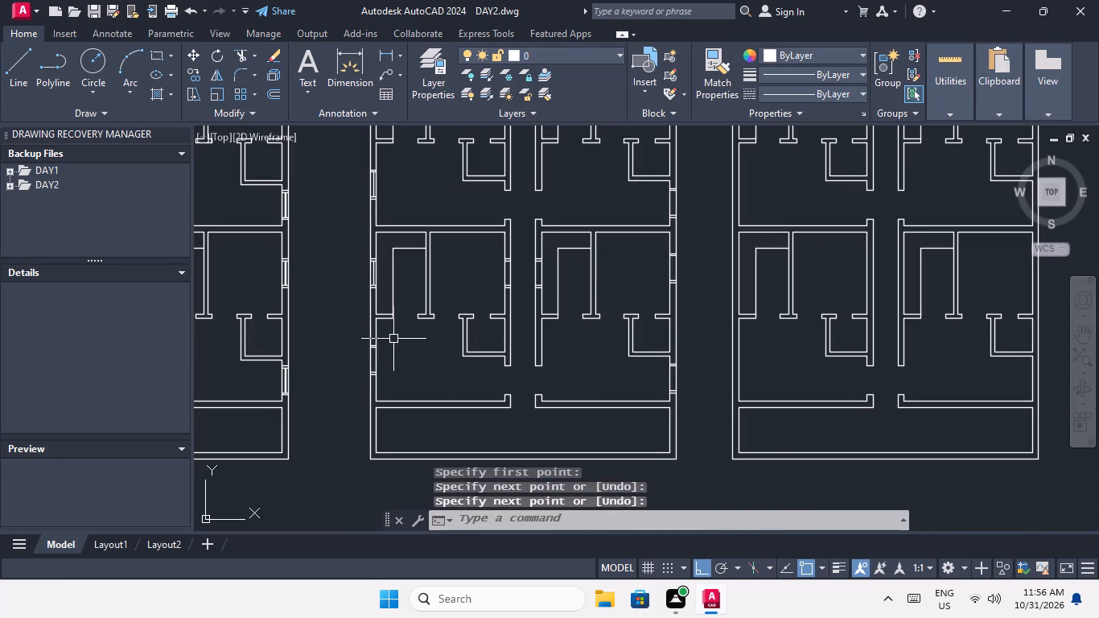
key(space)
scroll(376, 356, up, 3)
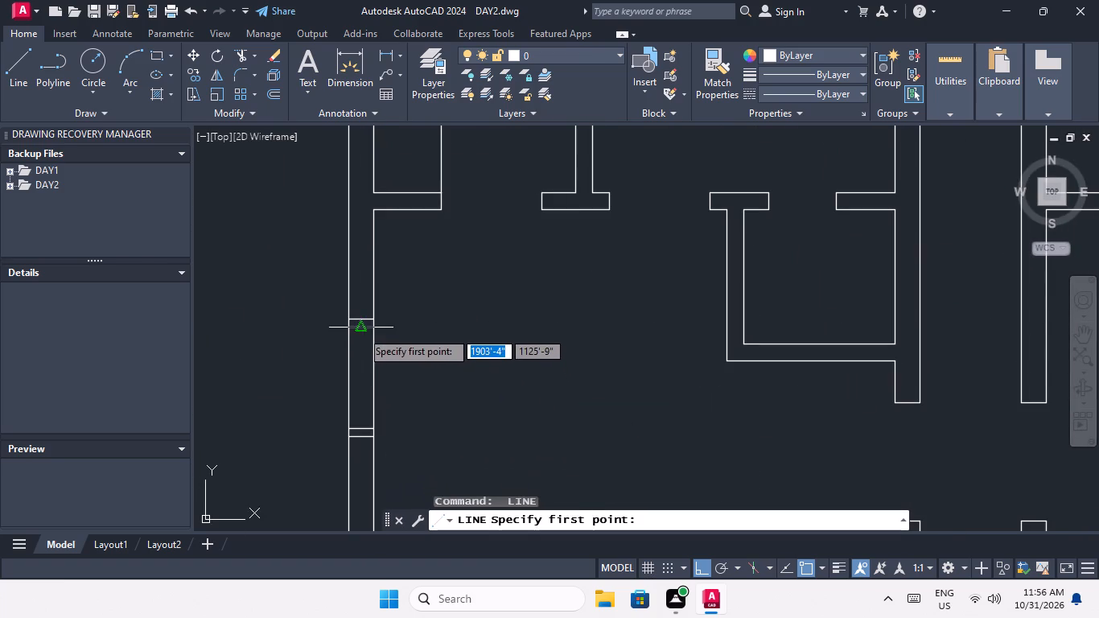
click(361, 330)
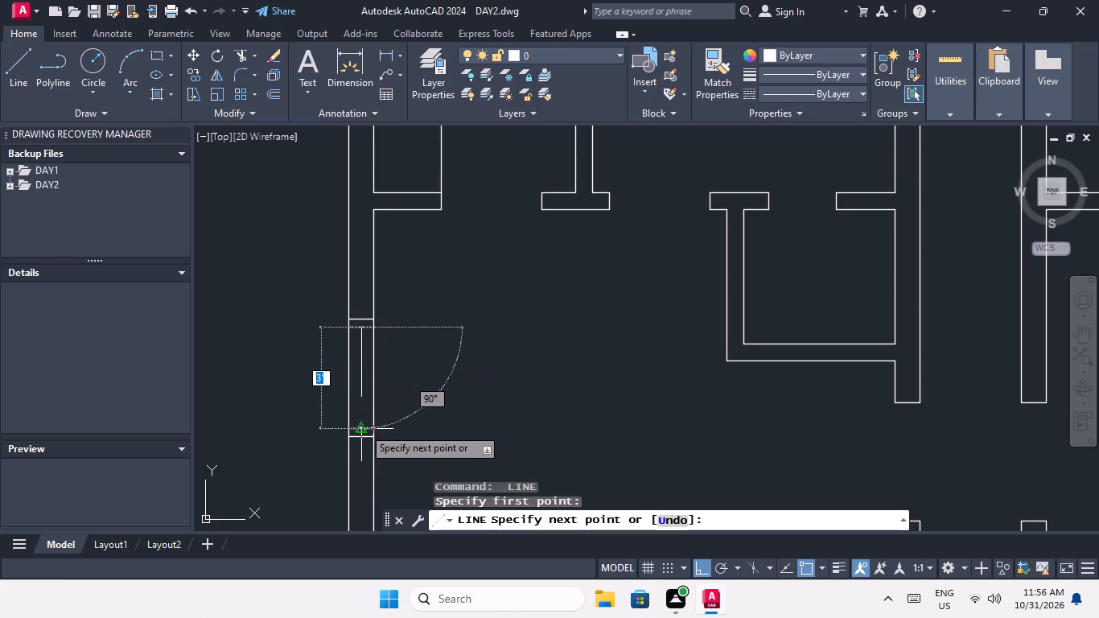
click(362, 426)
key(space)
Draw a 3' vertical centre line between the inner edge-line midpoints of the bottom-row left unit's corridor-side window.
middle_drag(430, 326, 425, 308)
scroll(428, 302, down, 2)
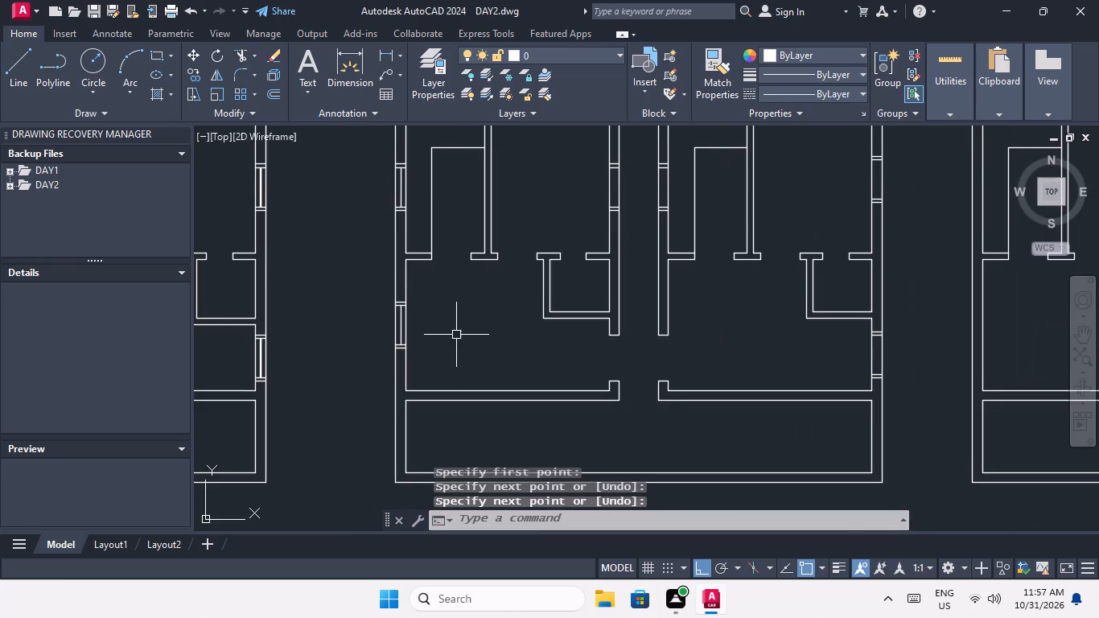
middle_drag(460, 342, 386, 393)
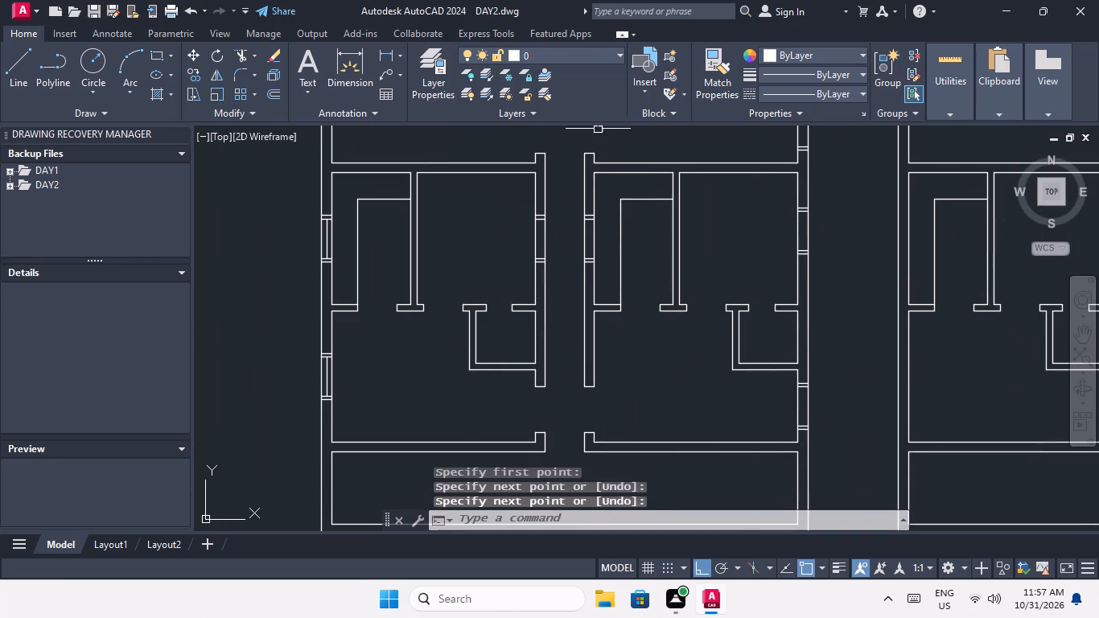
key(space)
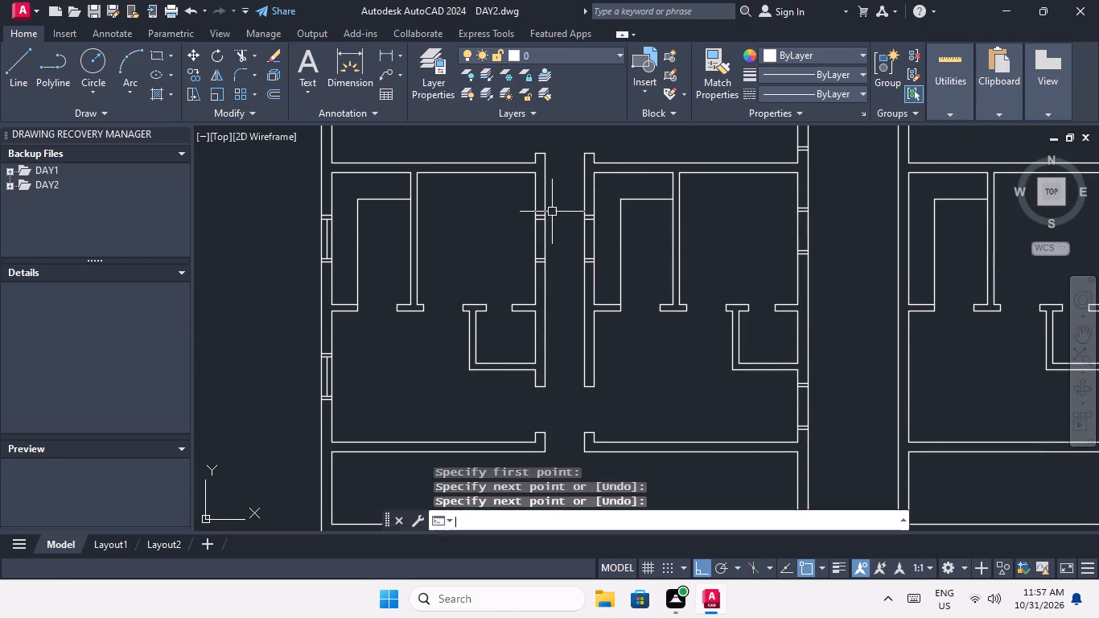
scroll(549, 216, up, 2)
click(527, 225)
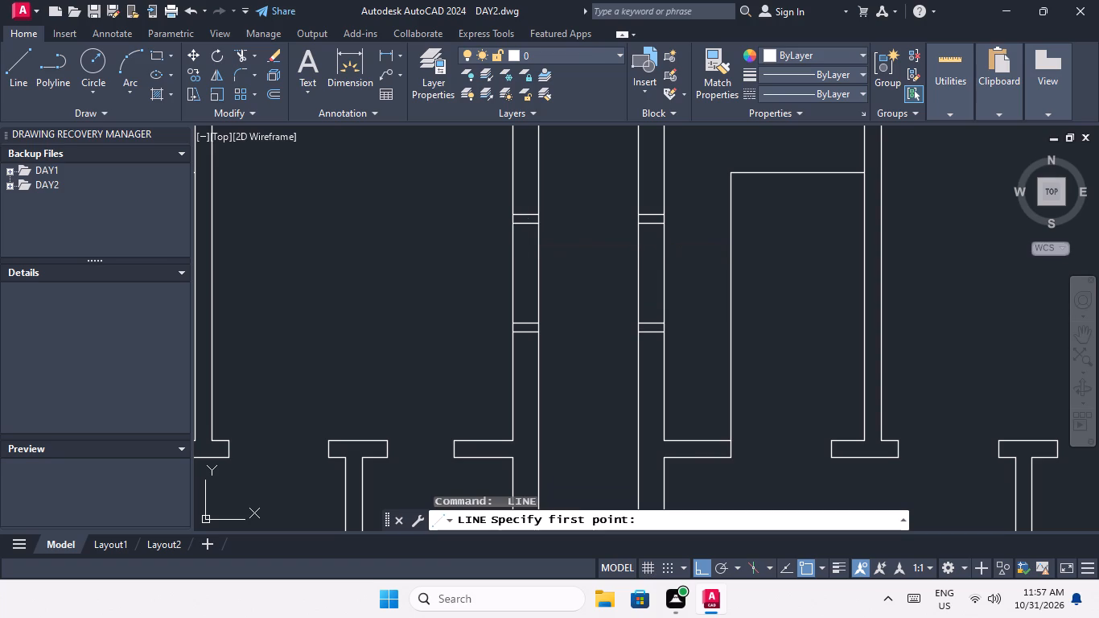
scroll(536, 296, up, 2)
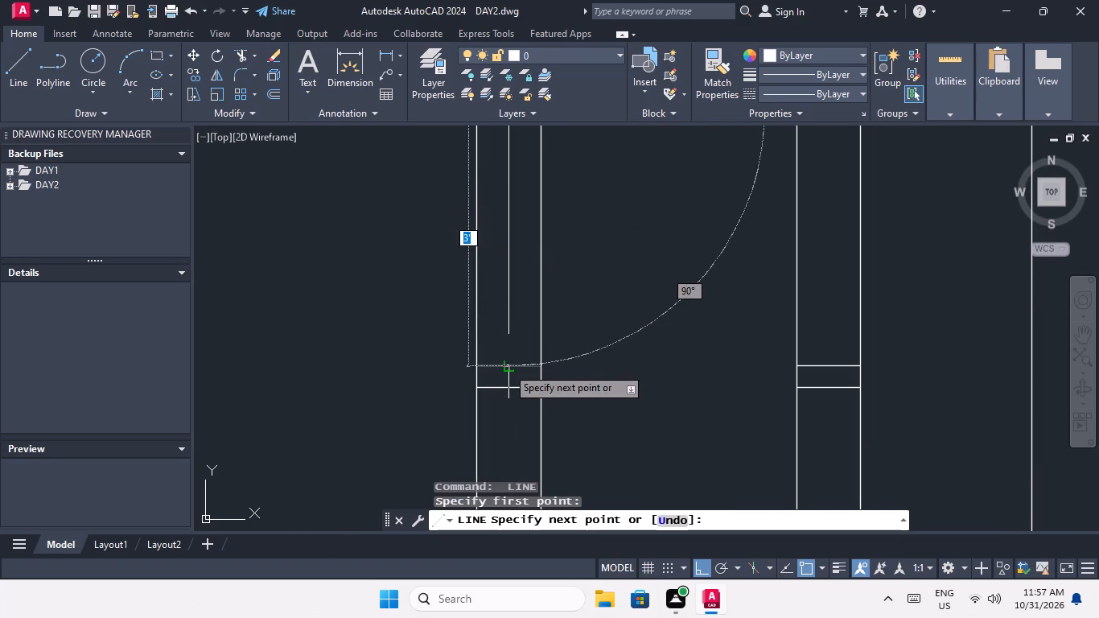
click(507, 367)
key(space)
Draw a vertical centre line between the inner edge-line midpoints of the third-row left unit's corridor-side window.
middle_drag(492, 405, 491, 414)
middle_click(491, 414)
middle_drag(507, 320, 500, 413)
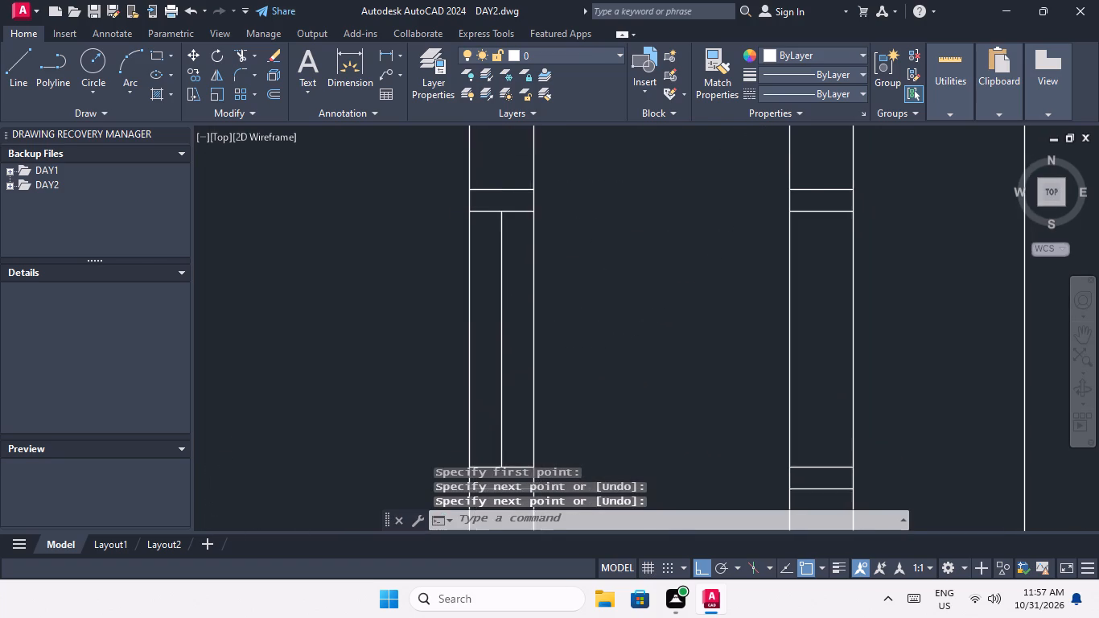
scroll(467, 315, down, 3)
middle_drag(447, 292, 433, 442)
scroll(458, 320, down, 1)
middle_drag(454, 316, 437, 417)
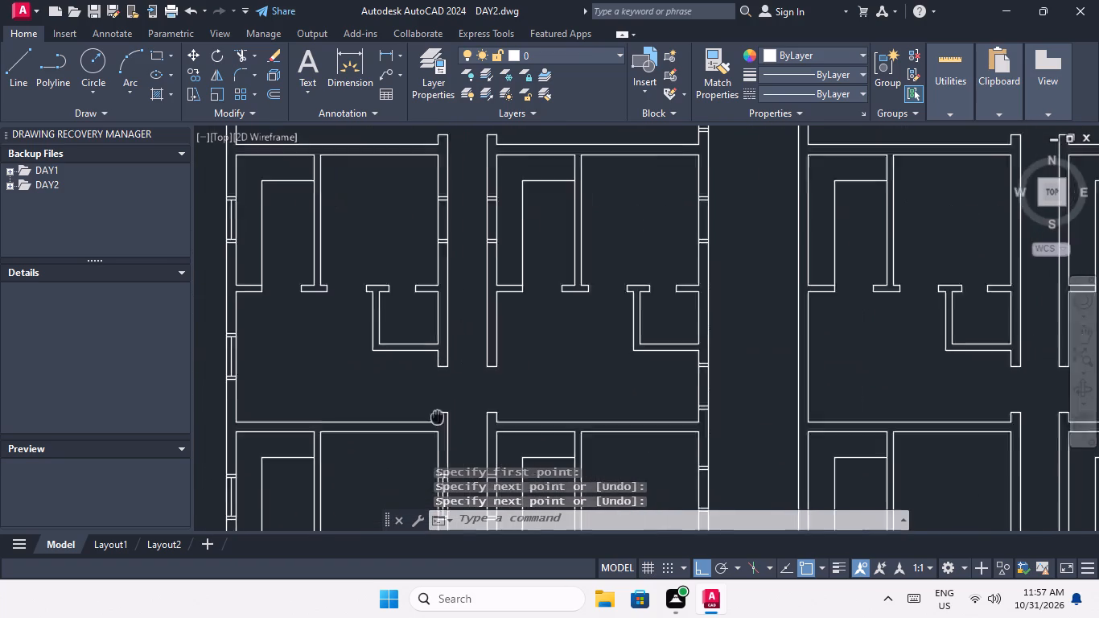
middle_drag(437, 417, 430, 449)
key(space)
scroll(428, 249, up, 2)
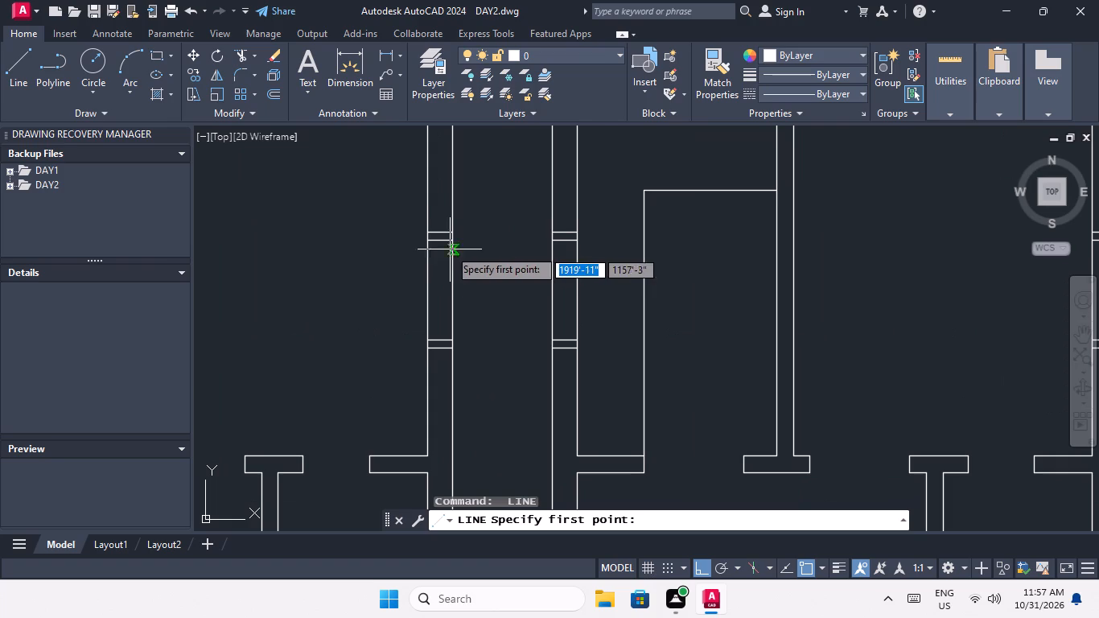
drag(438, 238, 438, 245)
click(438, 344)
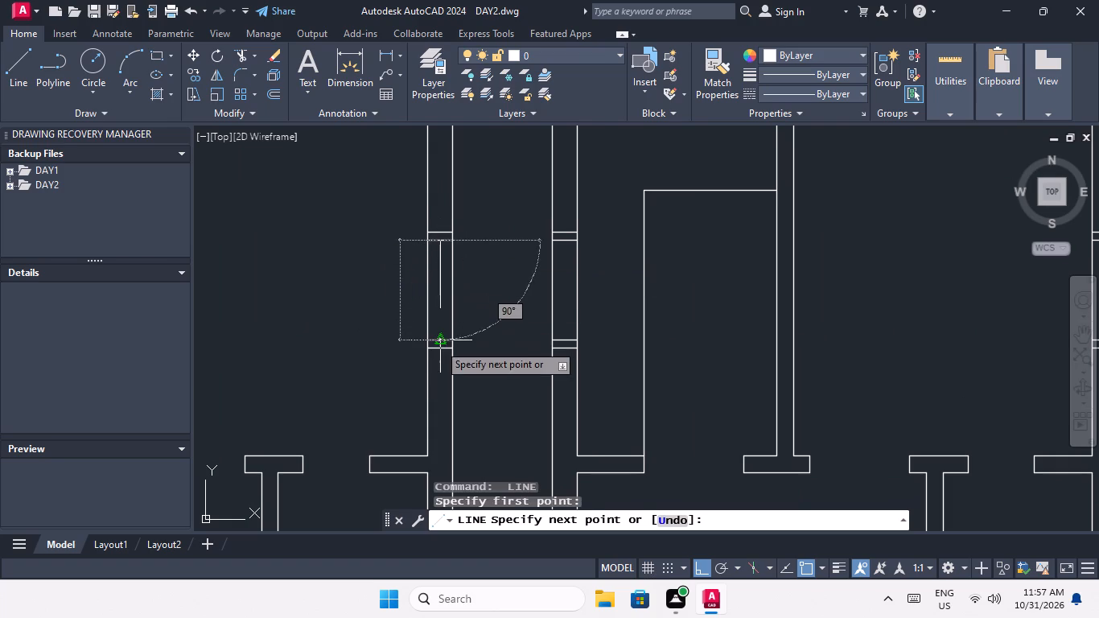
key(space)
Draw a 3' vertical centre line between the inner edge-line midpoints of the second-row left unit's corridor-side window.
middle_drag(416, 284, 421, 422)
scroll(426, 339, down, 2)
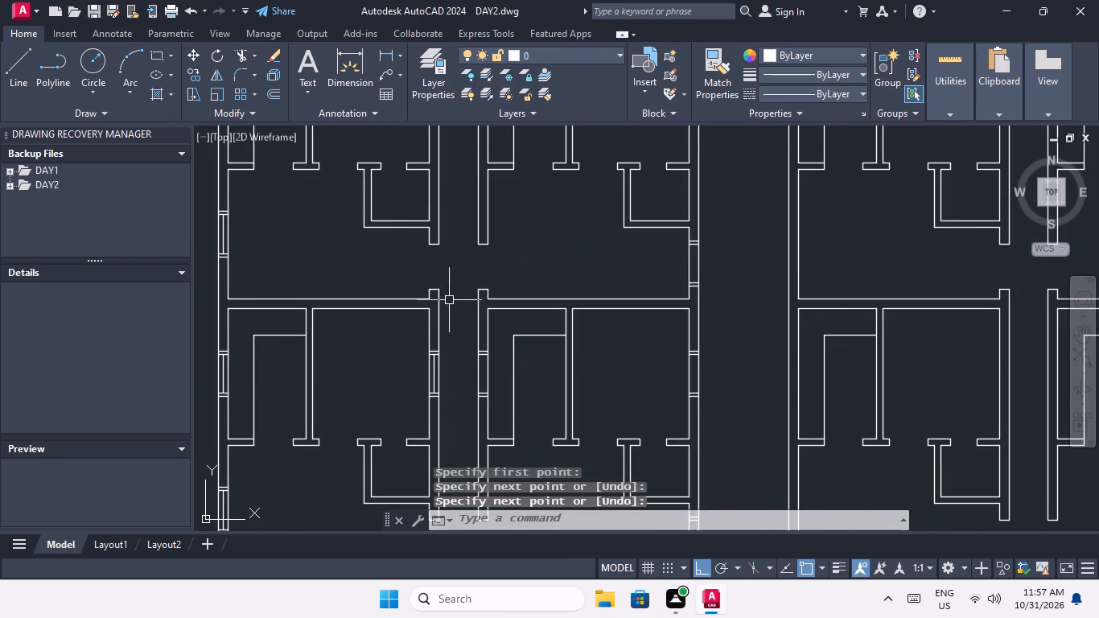
middle_drag(455, 303, 438, 463)
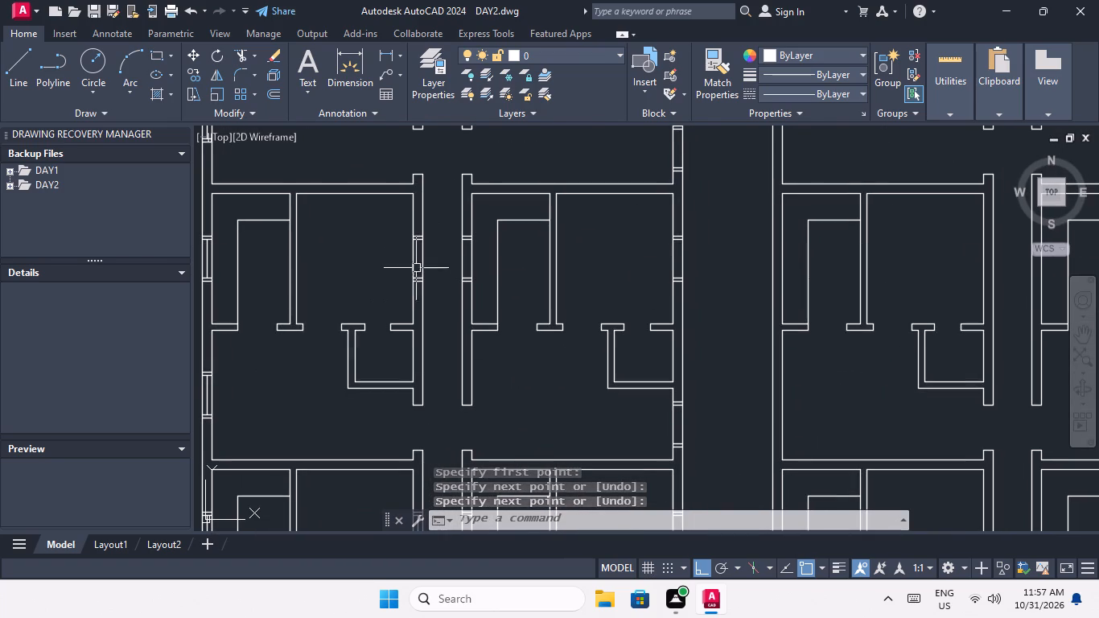
key(space)
scroll(419, 237, up, 2)
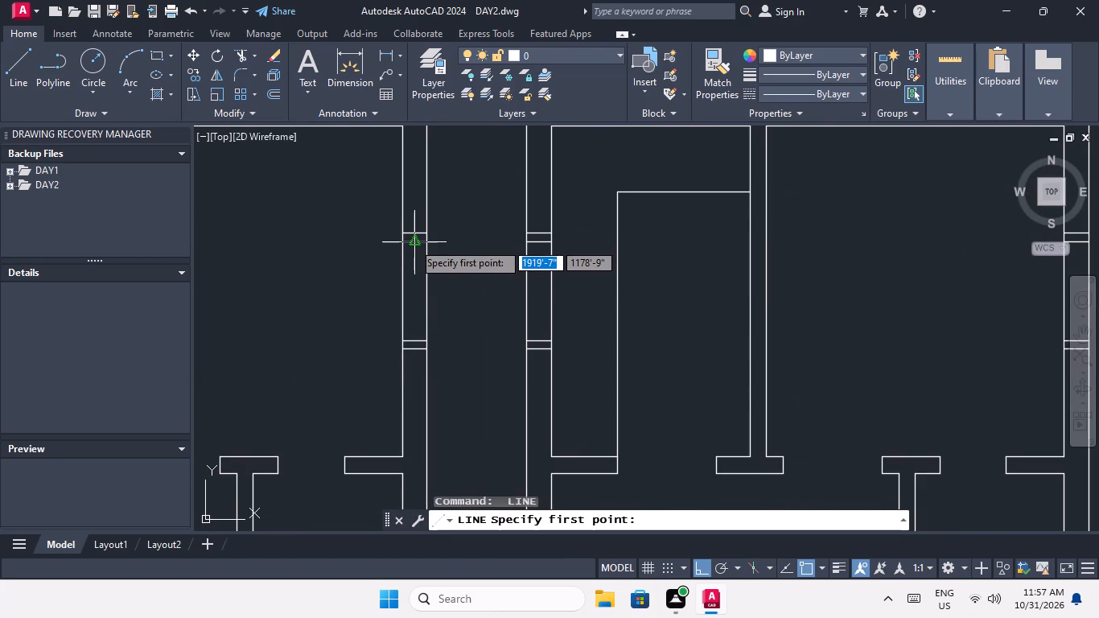
click(413, 242)
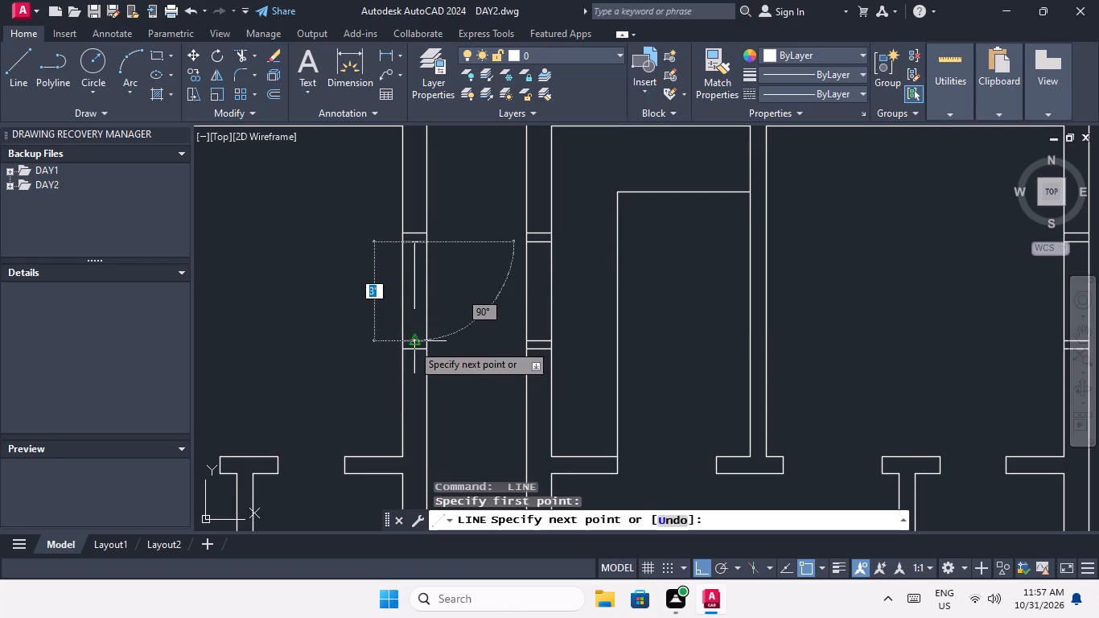
click(414, 343)
key(space)
Draw a 3' vertical centre line between the inner edge-line midpoints of the top-row left unit's corridor-side window.
scroll(414, 311, down, 2)
middle_drag(414, 309, 405, 411)
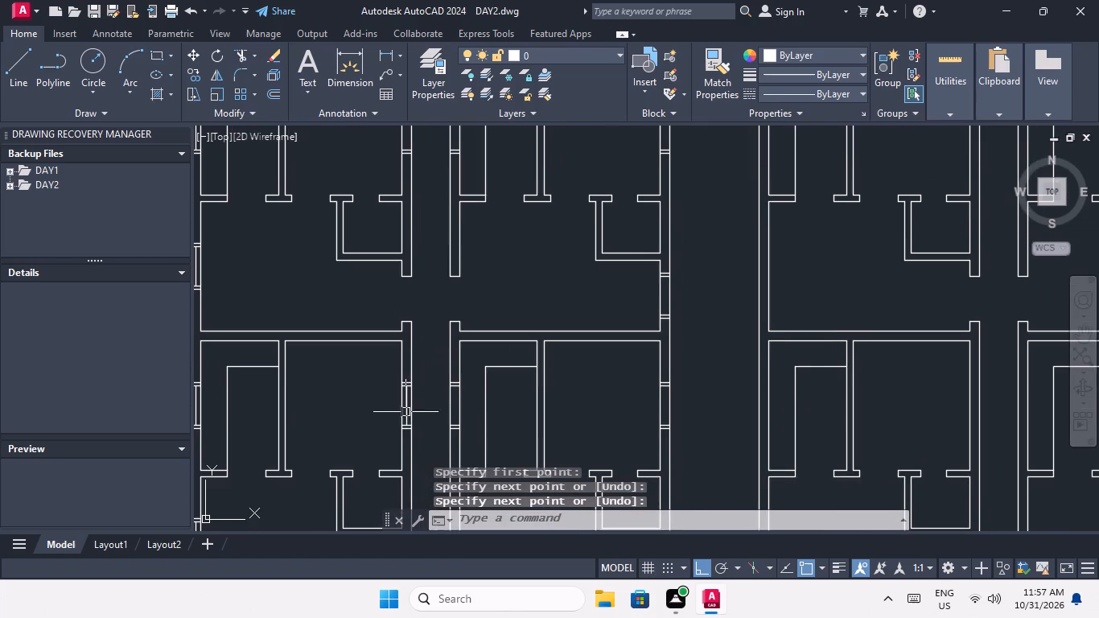
middle_drag(410, 309, 403, 409)
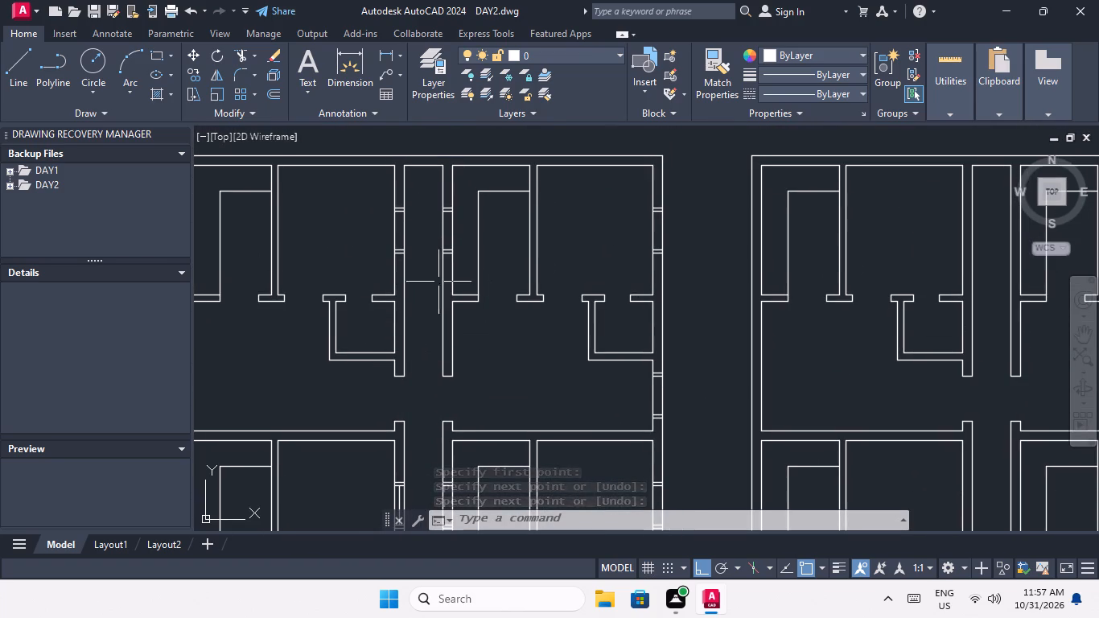
key(space)
scroll(401, 220, up, 3)
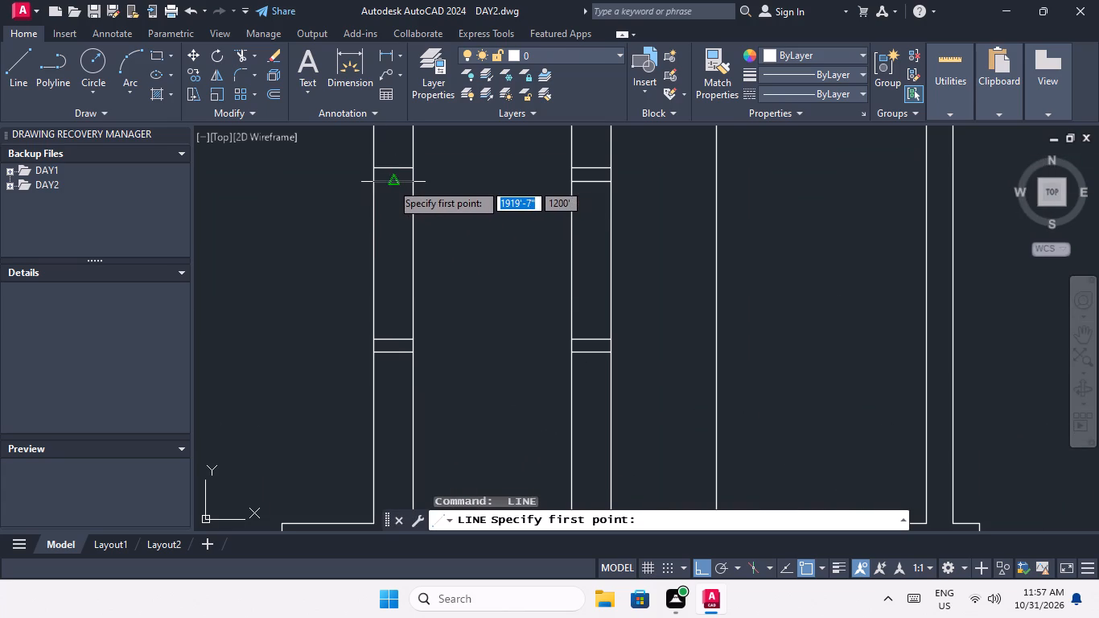
click(391, 182)
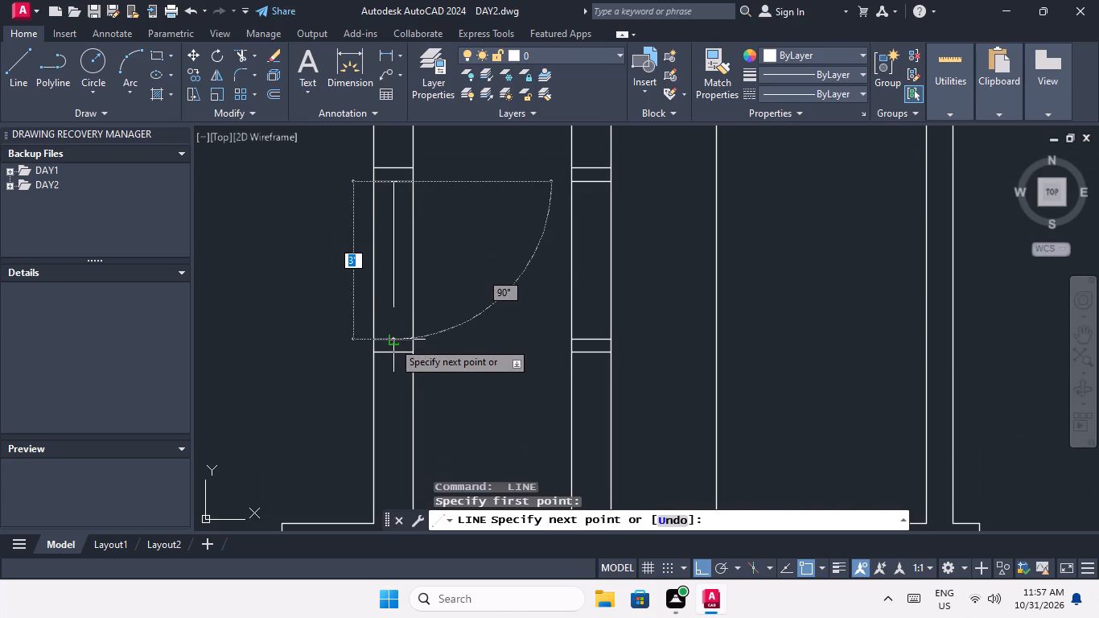
click(391, 337)
key(space)
Draw a 3' vertical centre line between the inner edge-line midpoints of the top-row right unit's corridor-side window.
scroll(445, 394, down, 3)
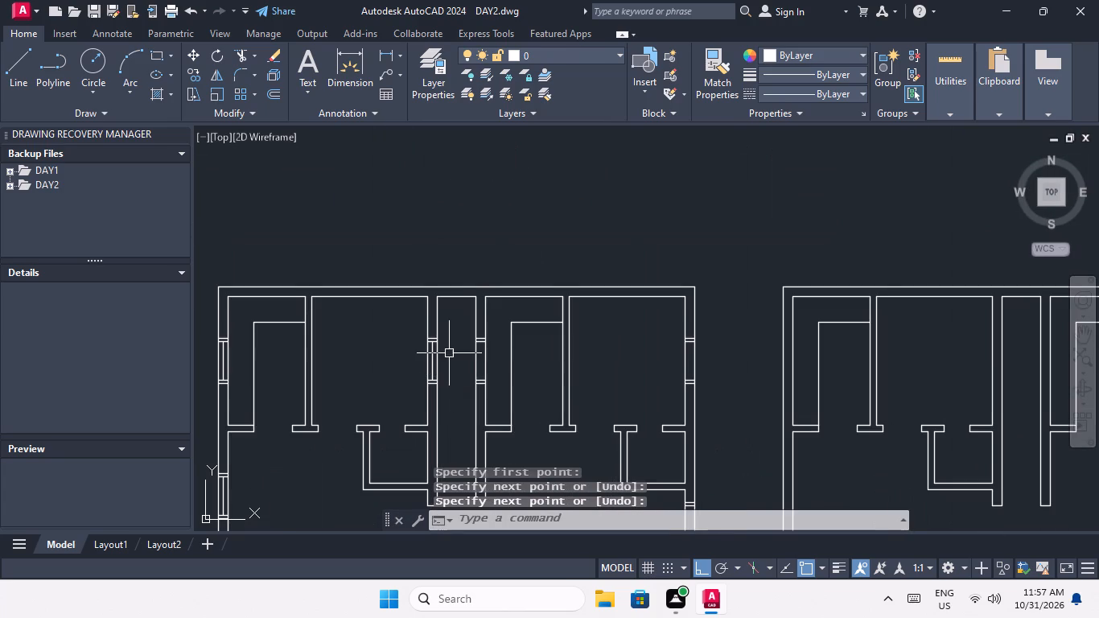
key(space)
scroll(484, 351, up, 2)
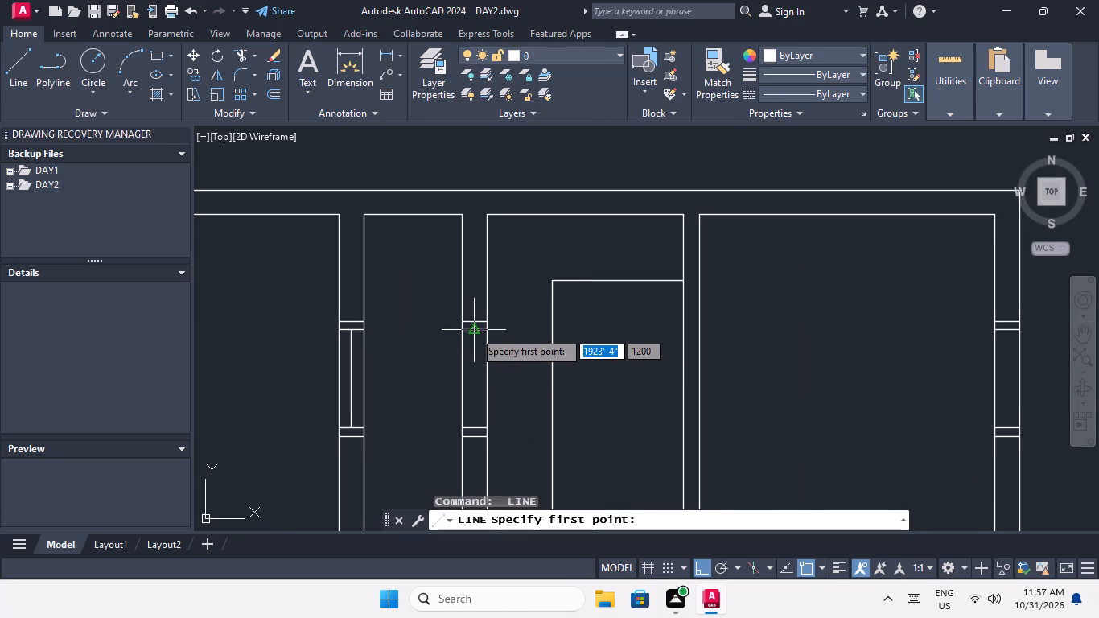
drag(474, 330, 474, 344)
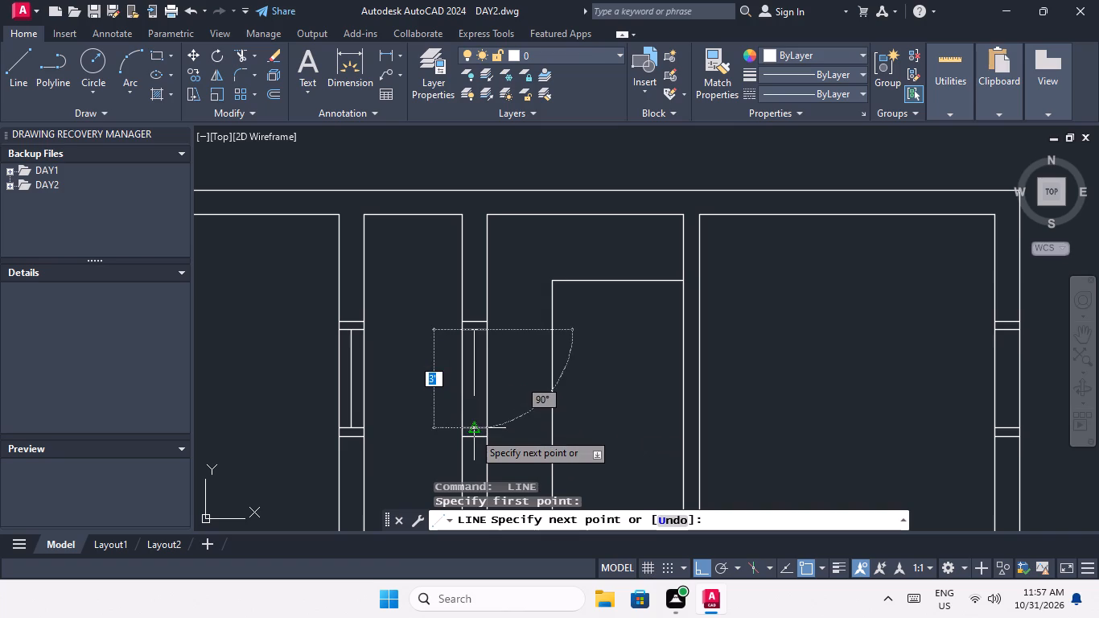
click(473, 432)
key(space)
Draw a vertical centre line between the inner edge-line midpoints of the second-row right unit's corridor-side window.
middle_drag(506, 424, 426, 340)
scroll(422, 339, up, 1)
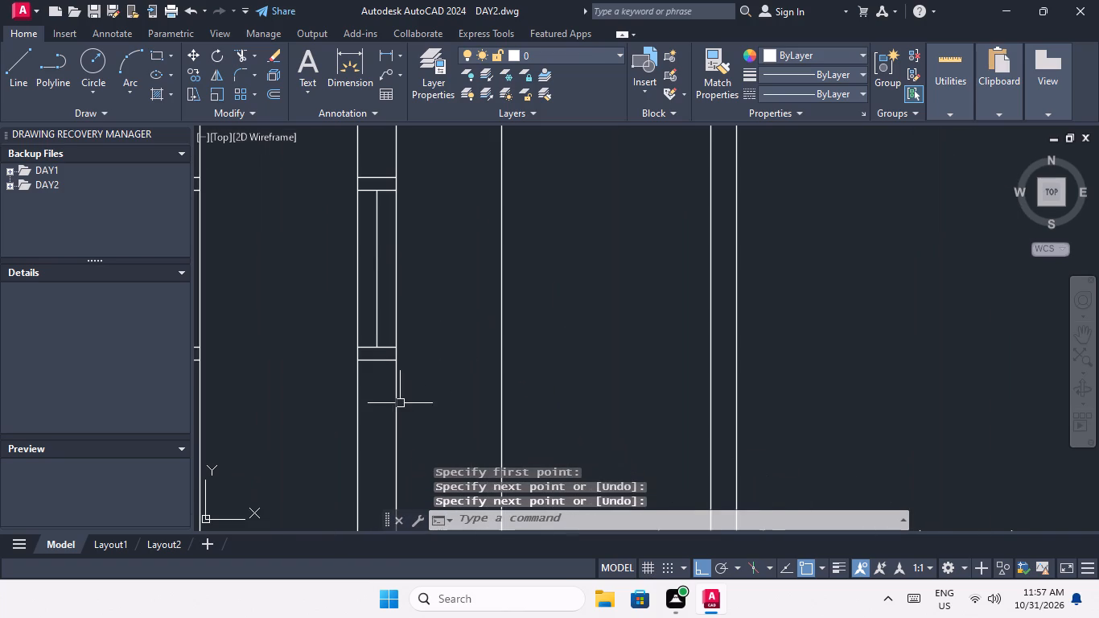
middle_drag(394, 395, 354, 187)
scroll(359, 204, down, 2)
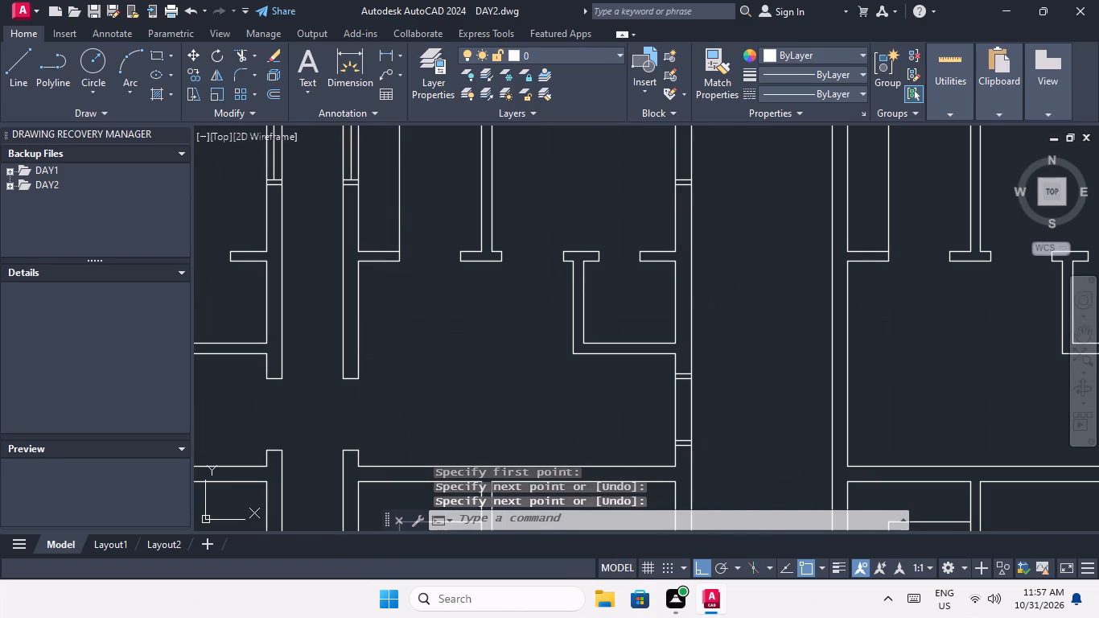
middle_drag(368, 430, 400, 270)
middle_drag(397, 380, 384, 246)
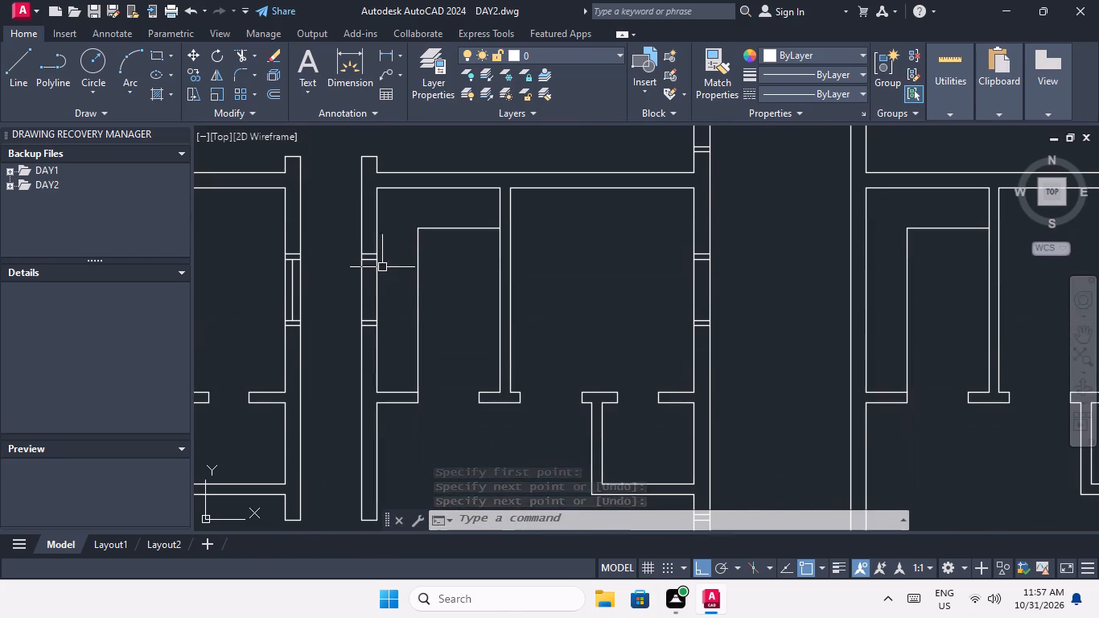
key(space)
scroll(371, 272, up, 2)
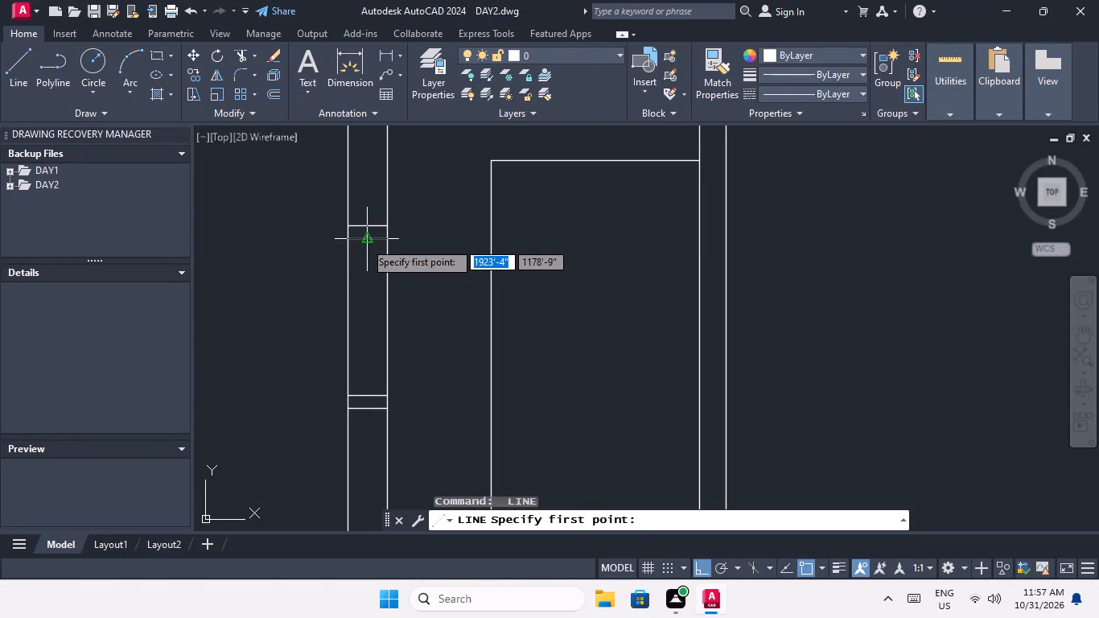
drag(364, 241, 364, 248)
click(366, 395)
key(space)
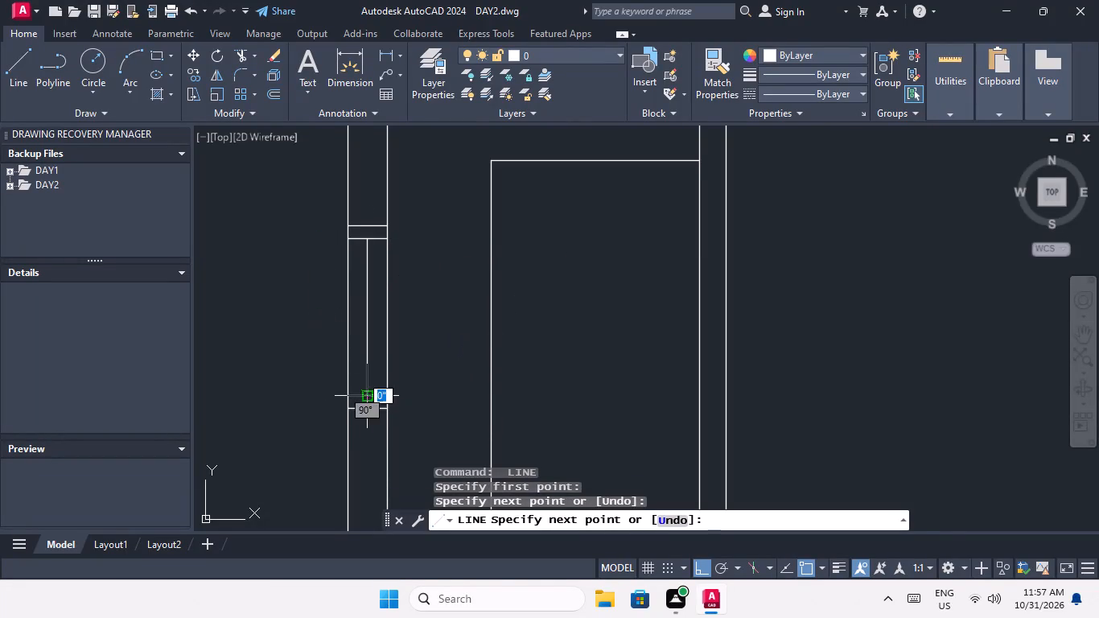
Draw a vertical centre line between the inner edge-line midpoints of the third-row right unit's corridor-side window.
middle_drag(385, 377, 363, 264)
scroll(373, 253, down, 2)
middle_drag(451, 443, 447, 351)
scroll(448, 343, down, 2)
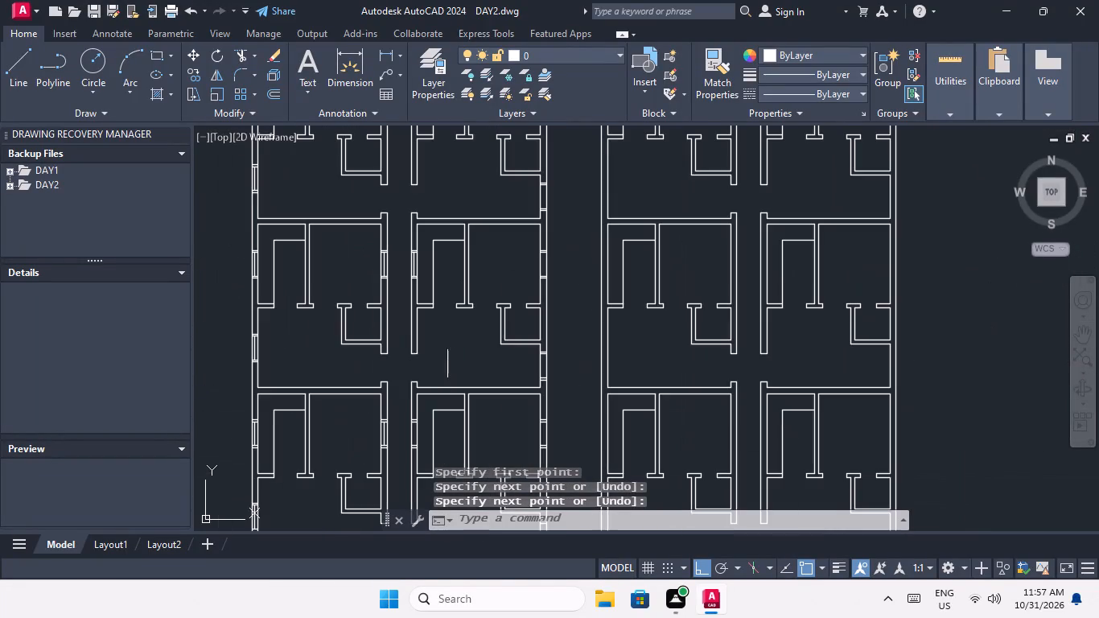
middle_drag(423, 410, 411, 343)
key(space)
scroll(410, 368, up, 3)
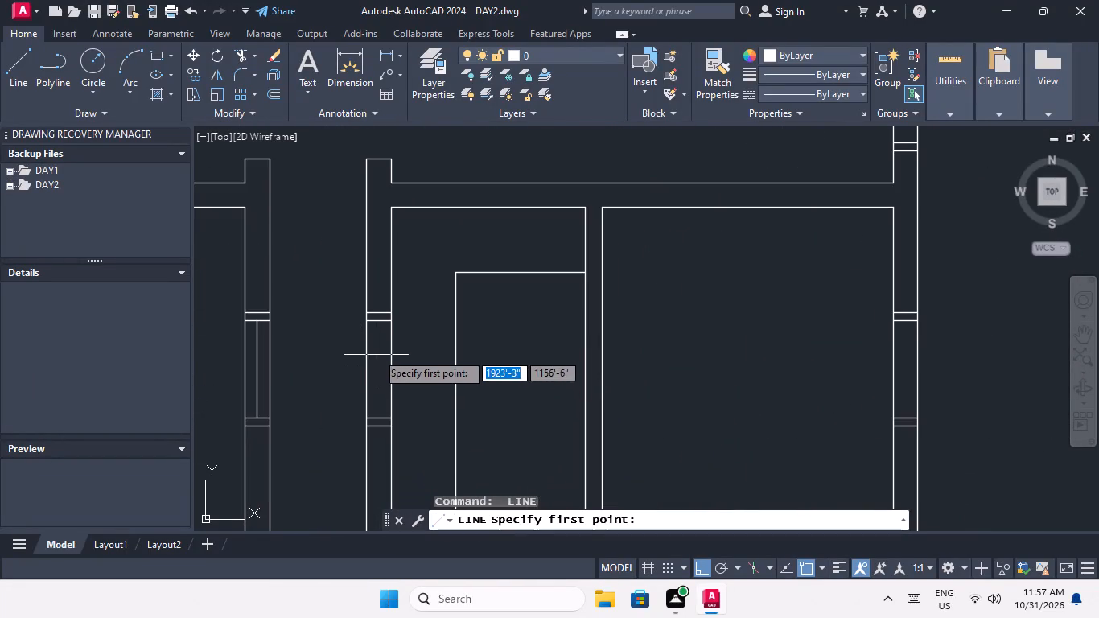
click(381, 323)
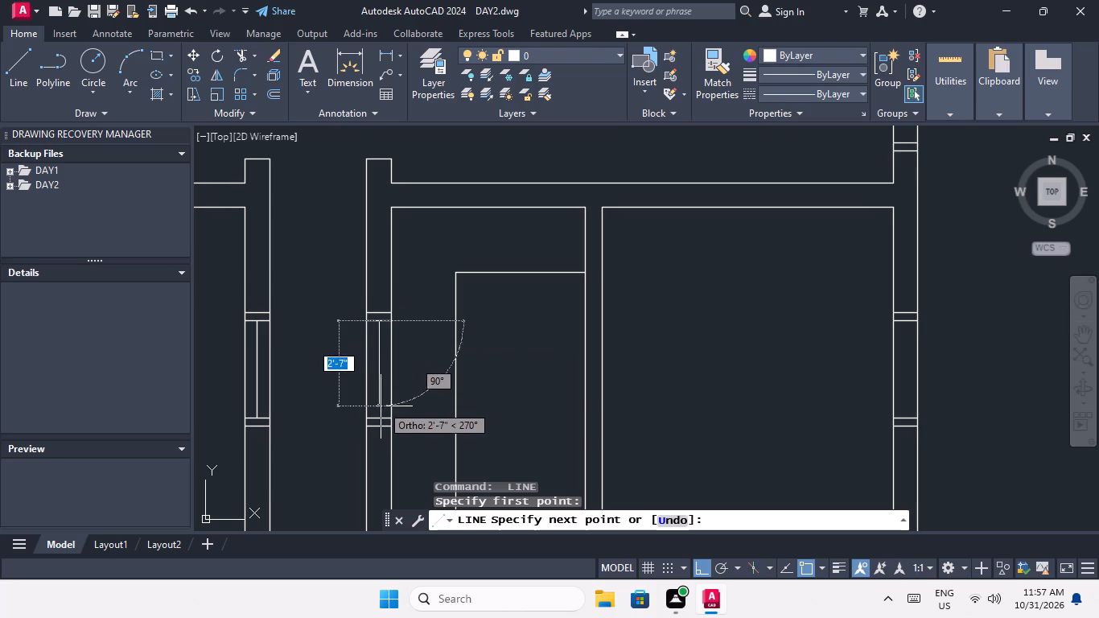
click(377, 418)
key(space)
Draw a vertical centre line between the inner edge-line midpoints of the bottom-row right unit's corridor-side window.
middle_drag(422, 393, 420, 290)
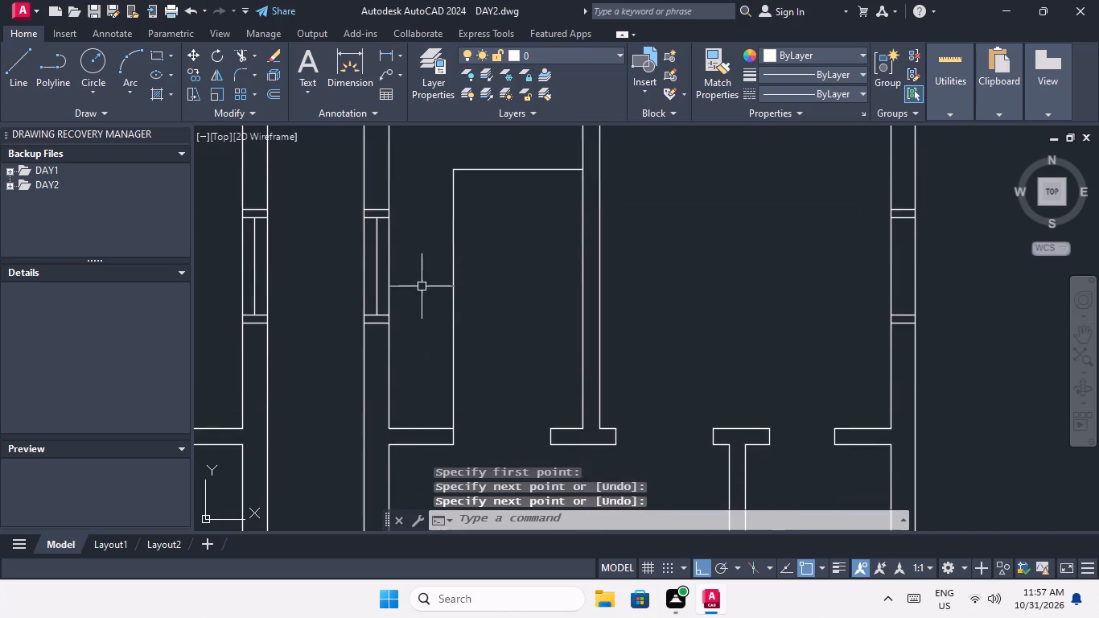
scroll(422, 286, down, 2)
middle_drag(437, 364, 422, 235)
middle_drag(405, 435, 405, 347)
key(space)
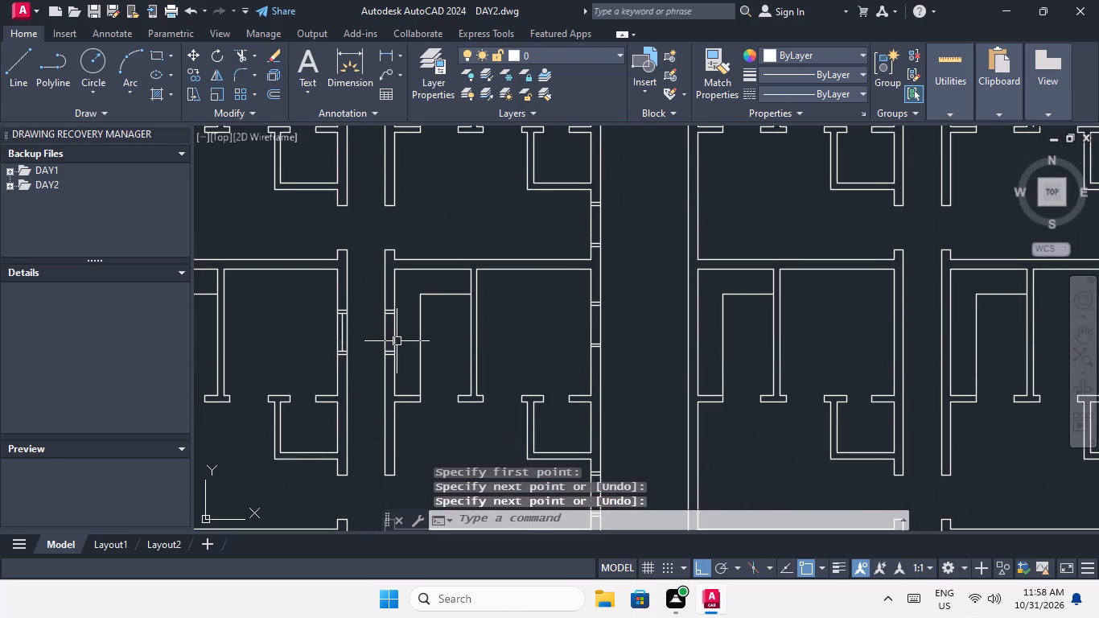
scroll(392, 335, up, 3)
drag(380, 253, 380, 270)
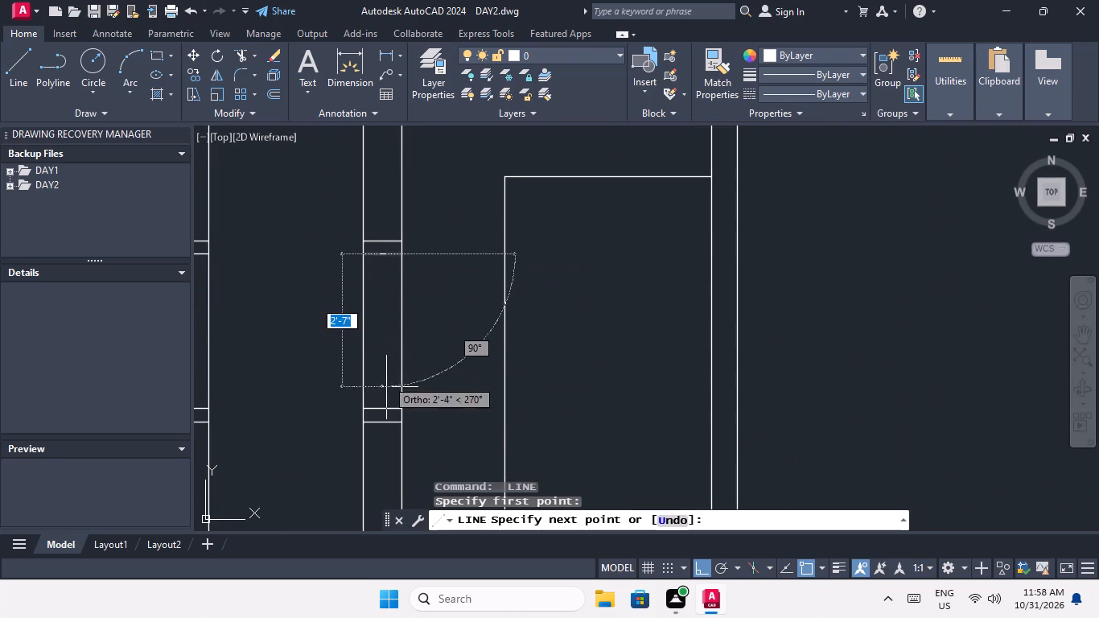
click(382, 408)
key(space)
Draw a vertical centre line between the inner edge-line midpoints of the bottom-row right unit's lower outer-wall window.
middle_drag(380, 403, 381, 307)
scroll(385, 295, down, 2)
middle_drag(401, 373, 405, 291)
scroll(405, 288, down, 2)
middle_drag(471, 343, 407, 379)
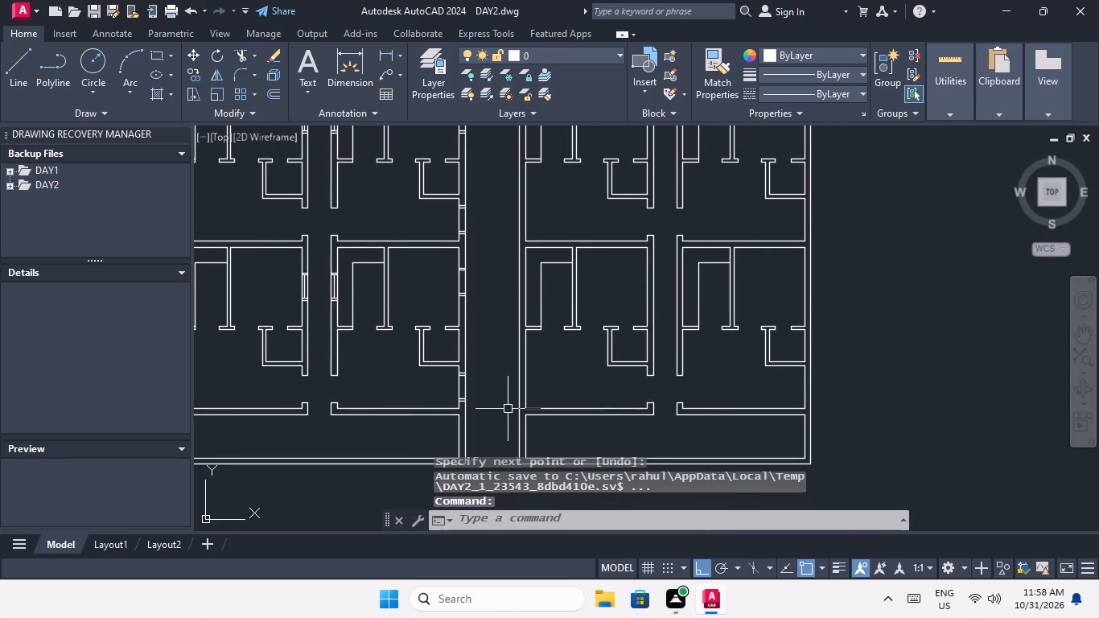
key(space)
scroll(494, 406, up, 3)
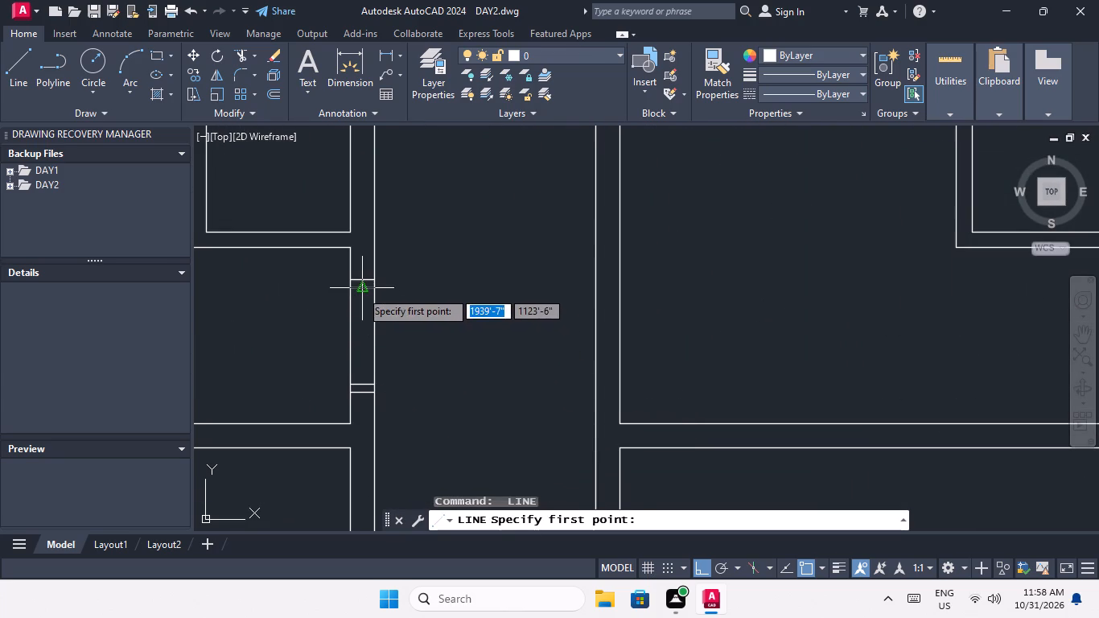
click(360, 290)
click(361, 385)
key(space)
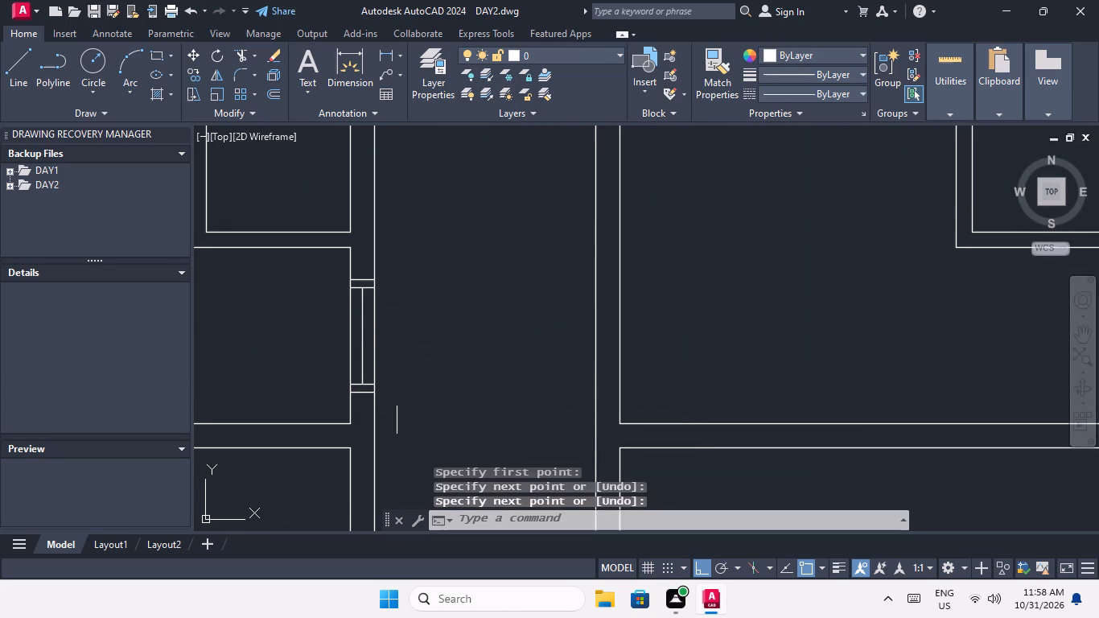
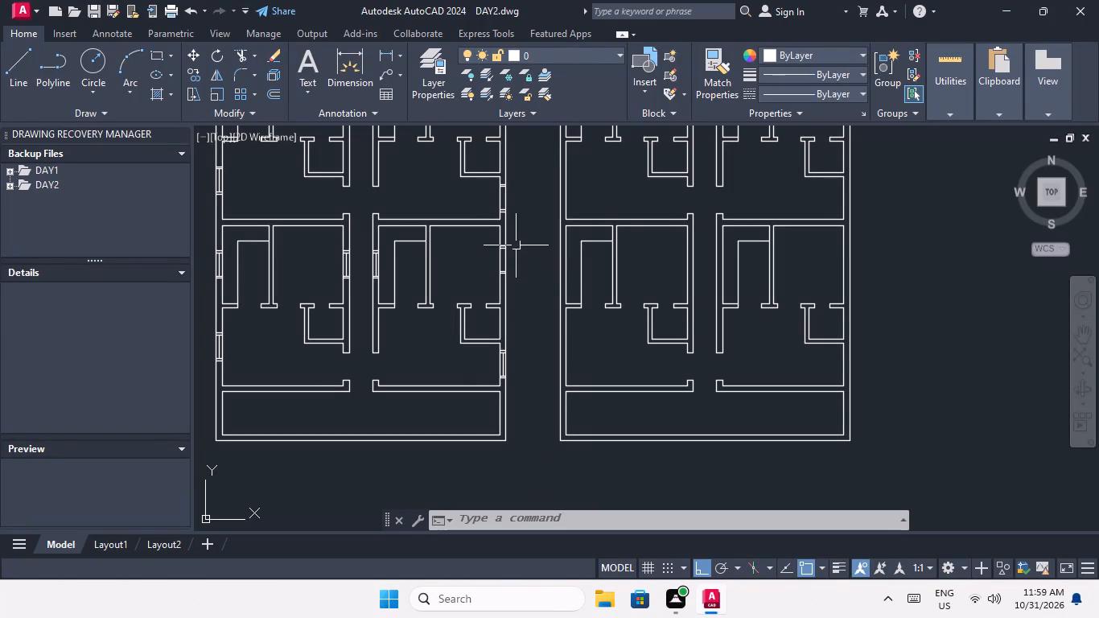
Draw a vertical centre line between the inner edge-line midpoints of the top-row right unit's upper outer-wall window.
middle_drag(535, 286, 539, 398)
scroll(528, 369, down, 1)
middle_drag(529, 383, 529, 474)
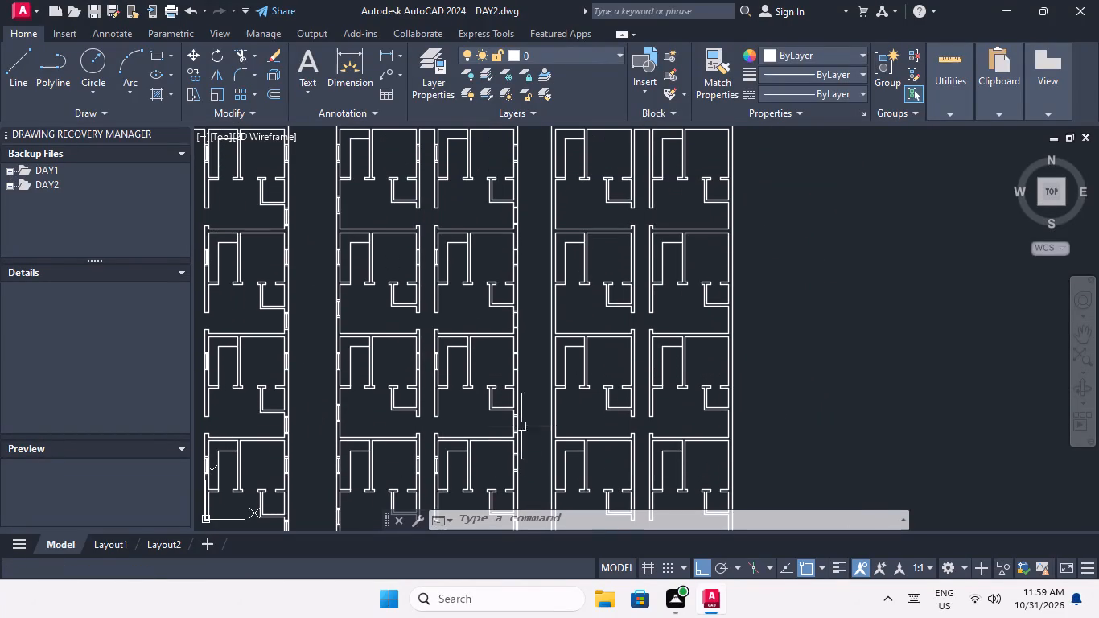
middle_drag(522, 414, 509, 337)
scroll(500, 445, up, 3)
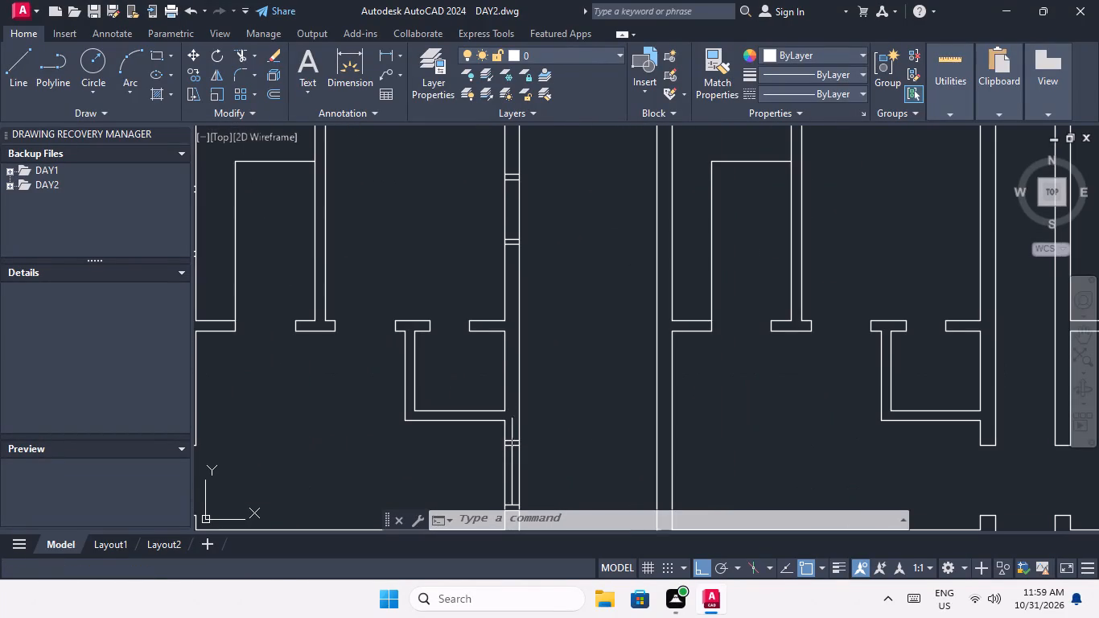
scroll(512, 346, down, 3)
middle_drag(480, 343, 483, 382)
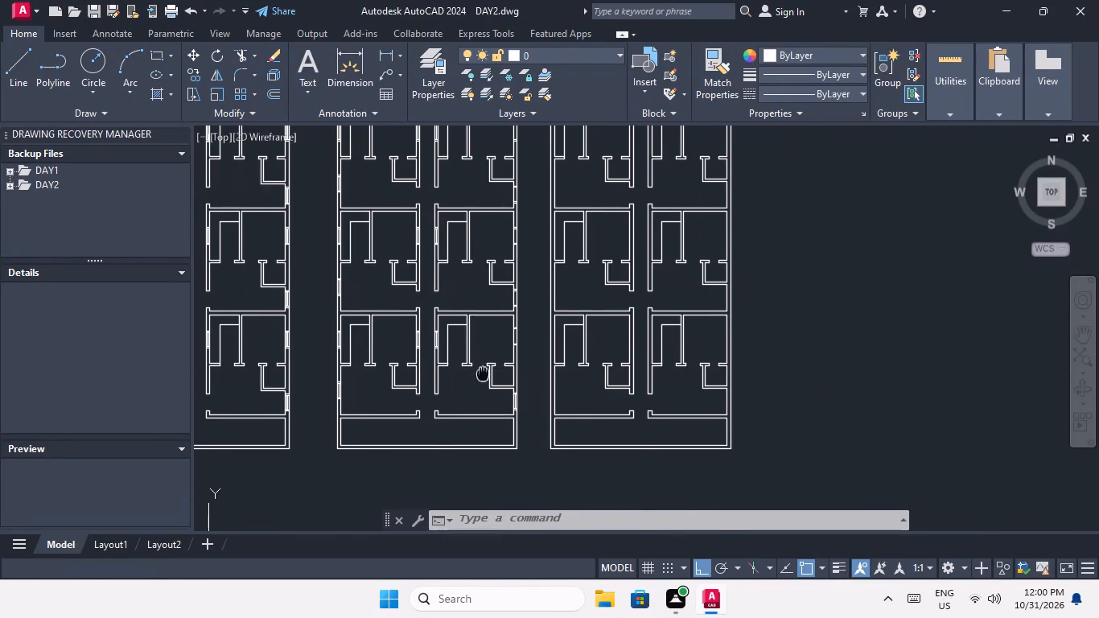
middle_drag(483, 382, 471, 494)
middle_drag(502, 328, 496, 430)
scroll(490, 249, up, 3)
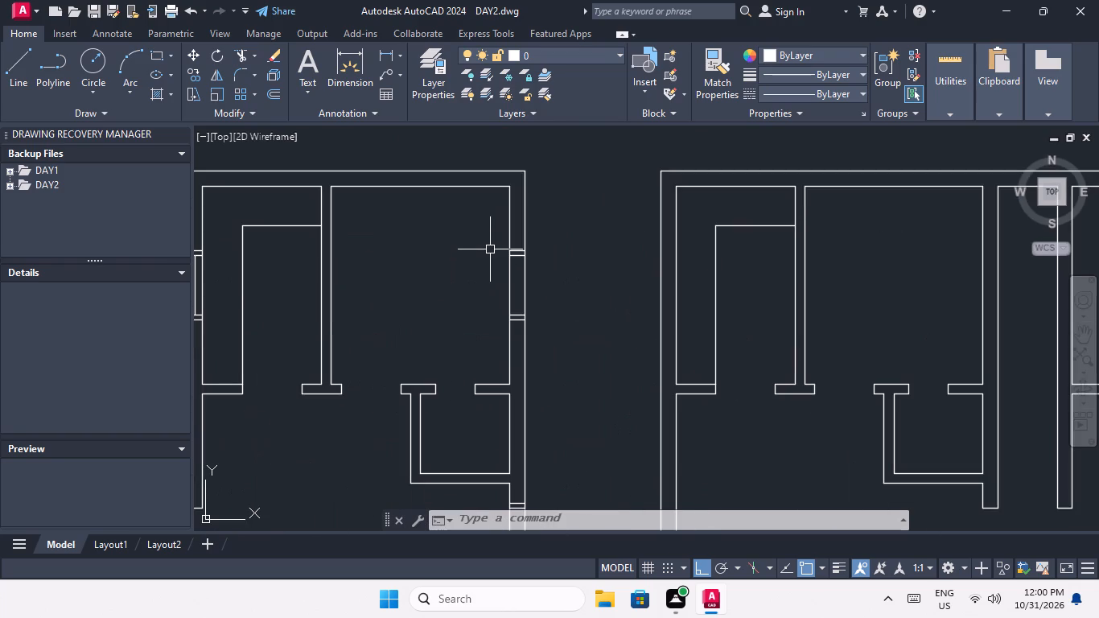
text(l)
key(space)
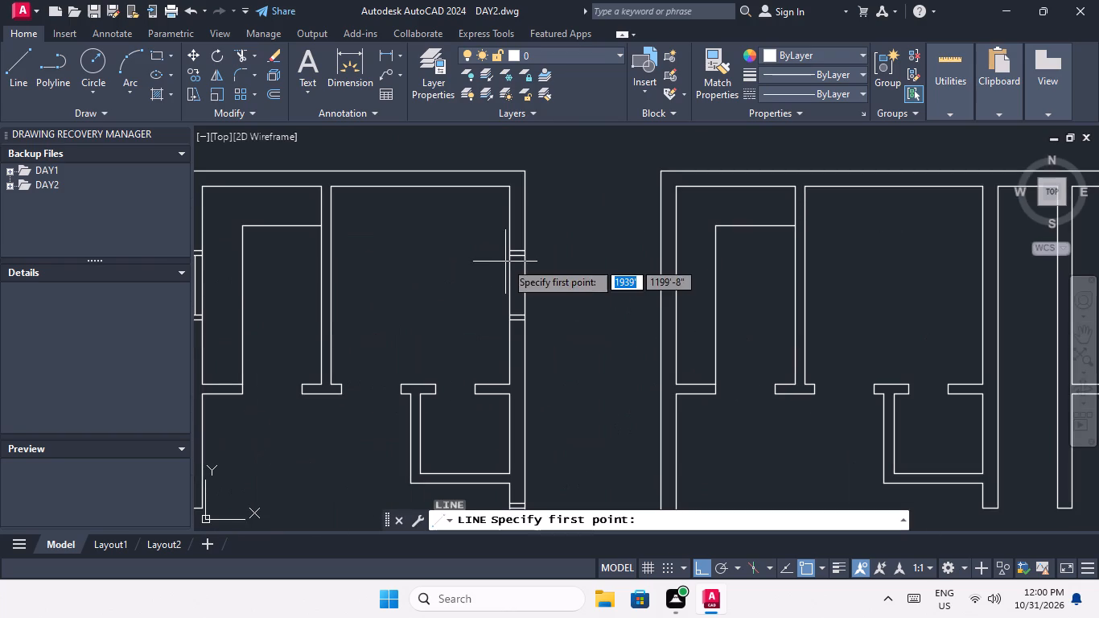
scroll(495, 255, up, 2)
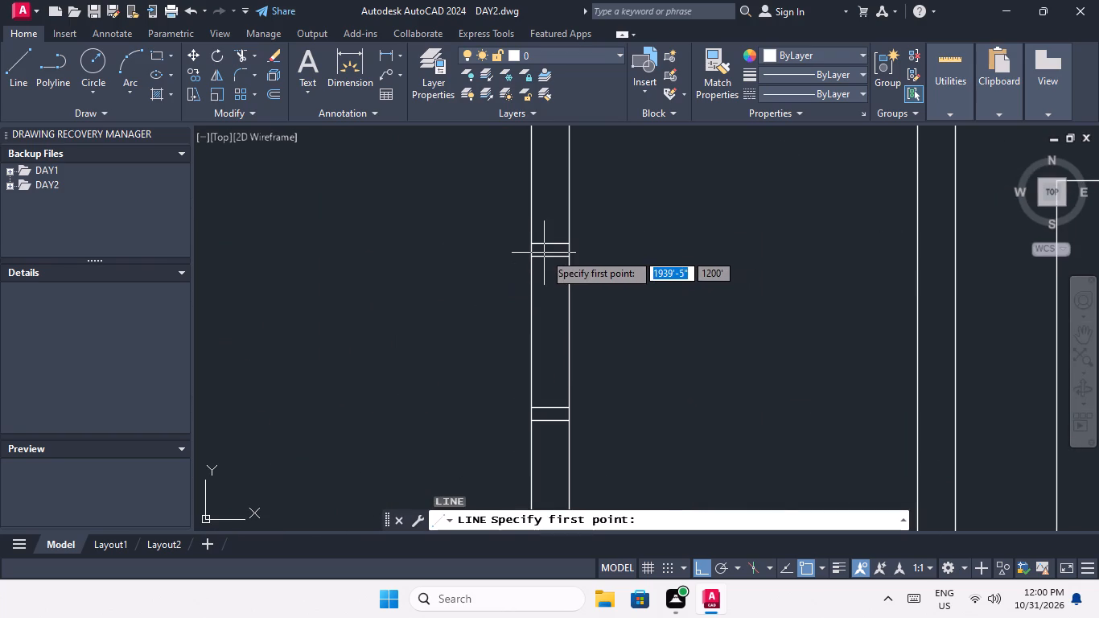
click(554, 257)
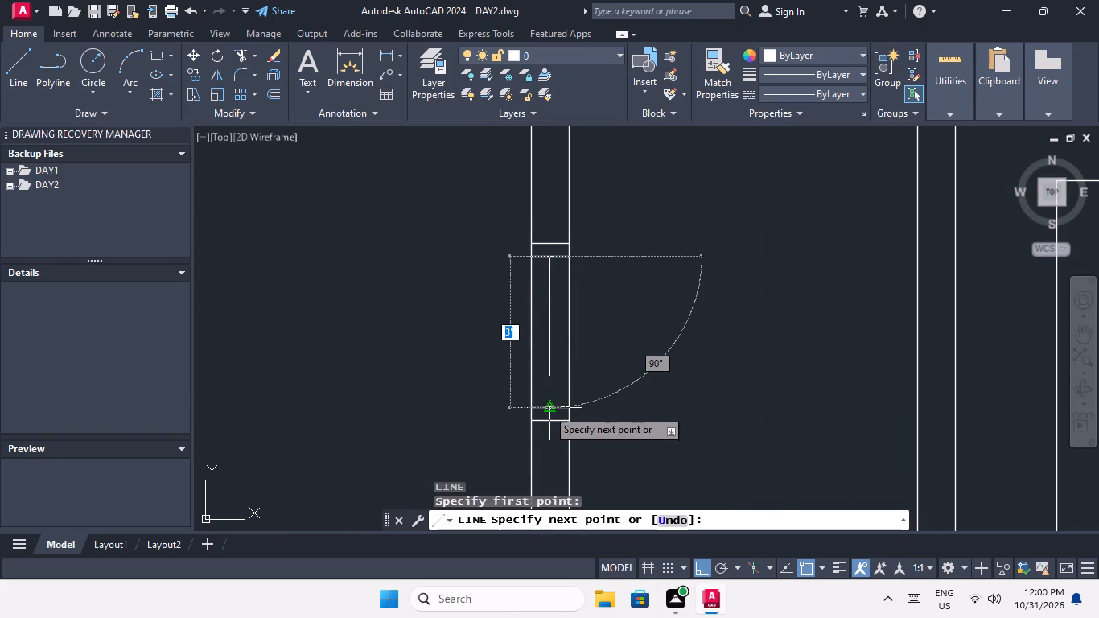
click(546, 411)
key(space)
Draw a vertical centre line between the inner edge-line midpoints of the top-row right unit's lower outer-wall window.
middle_drag(541, 399, 529, 315)
scroll(517, 250, down, 2)
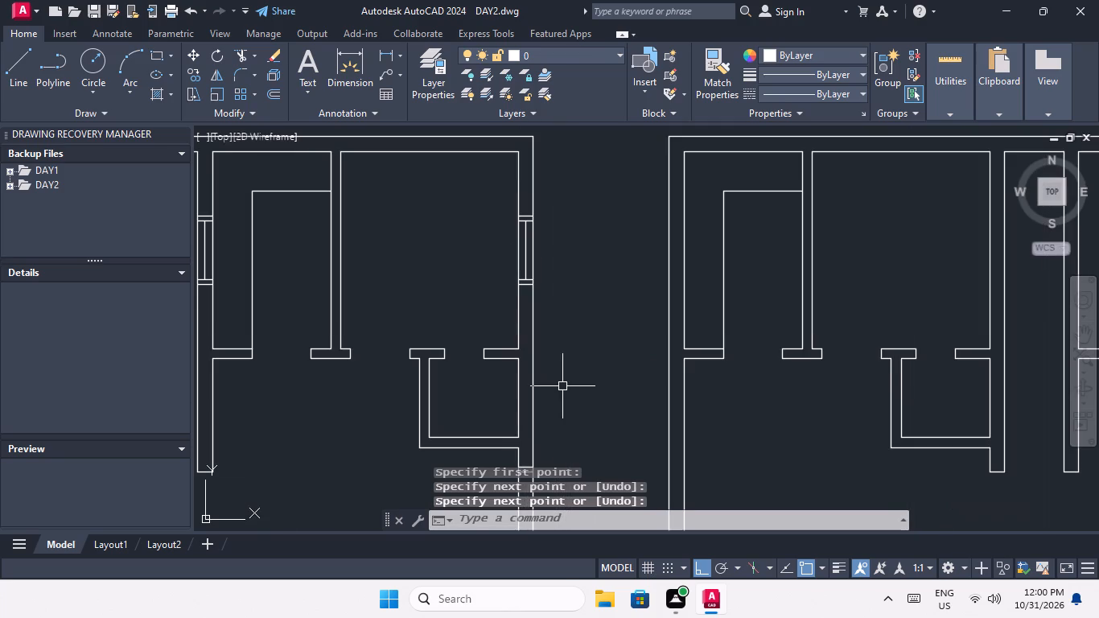
middle_drag(562, 386, 531, 206)
key(space)
scroll(490, 294, up, 2)
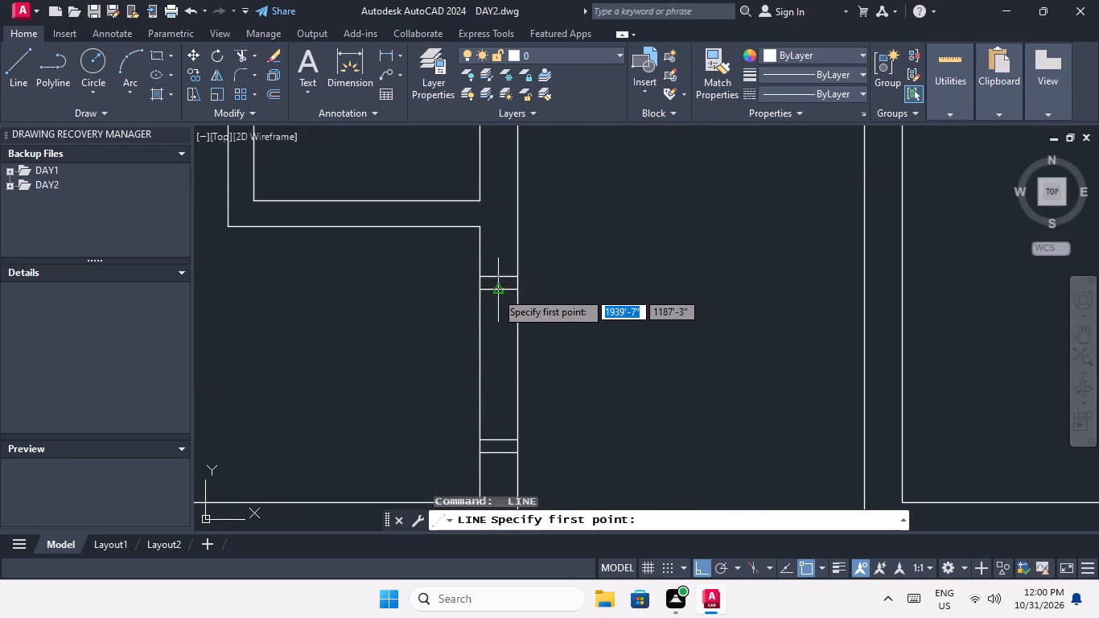
drag(496, 291, 496, 302)
click(499, 444)
key(space)
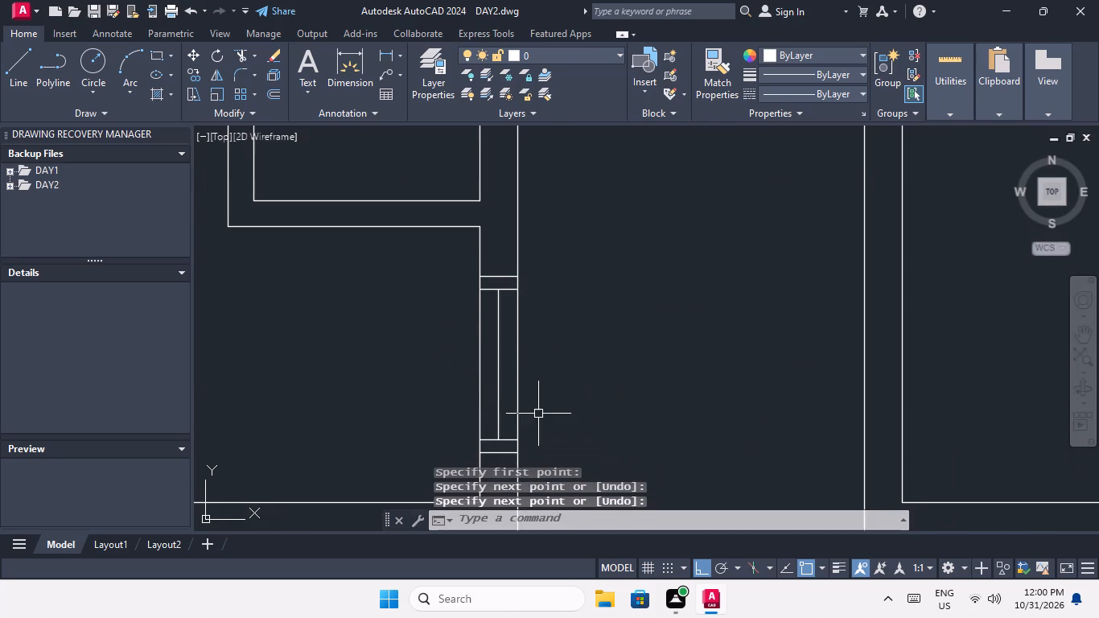
Draw a vertical centre line between the inner edge-line midpoints of the second-row right unit's upper outer-wall window.
middle_drag(537, 413, 508, 257)
scroll(504, 237, down, 3)
scroll(484, 336, up, 2)
key(space)
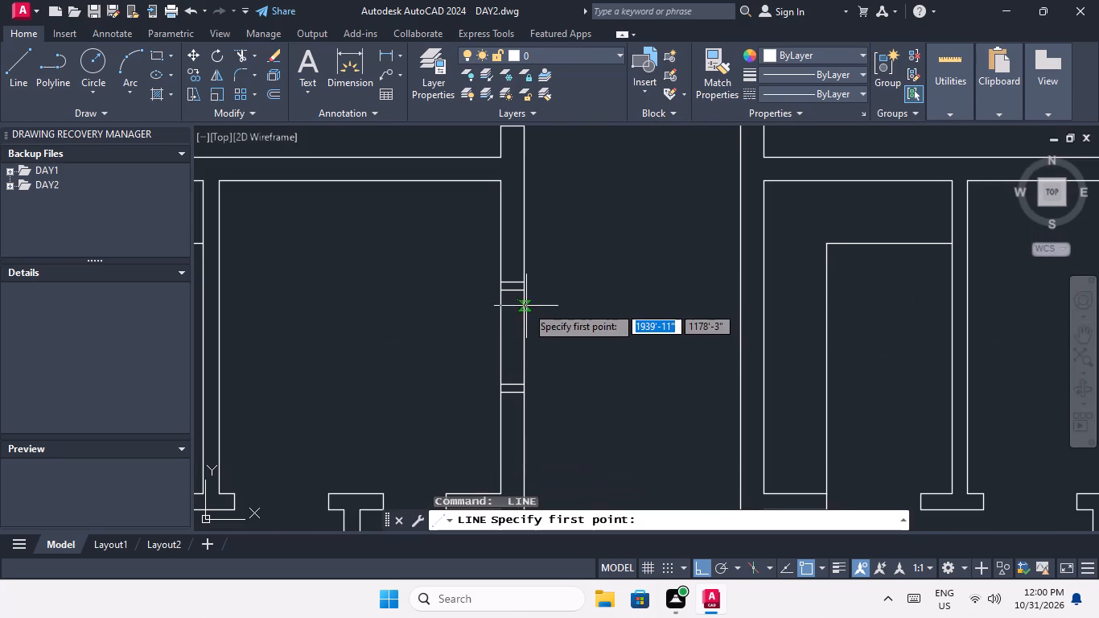
click(513, 293)
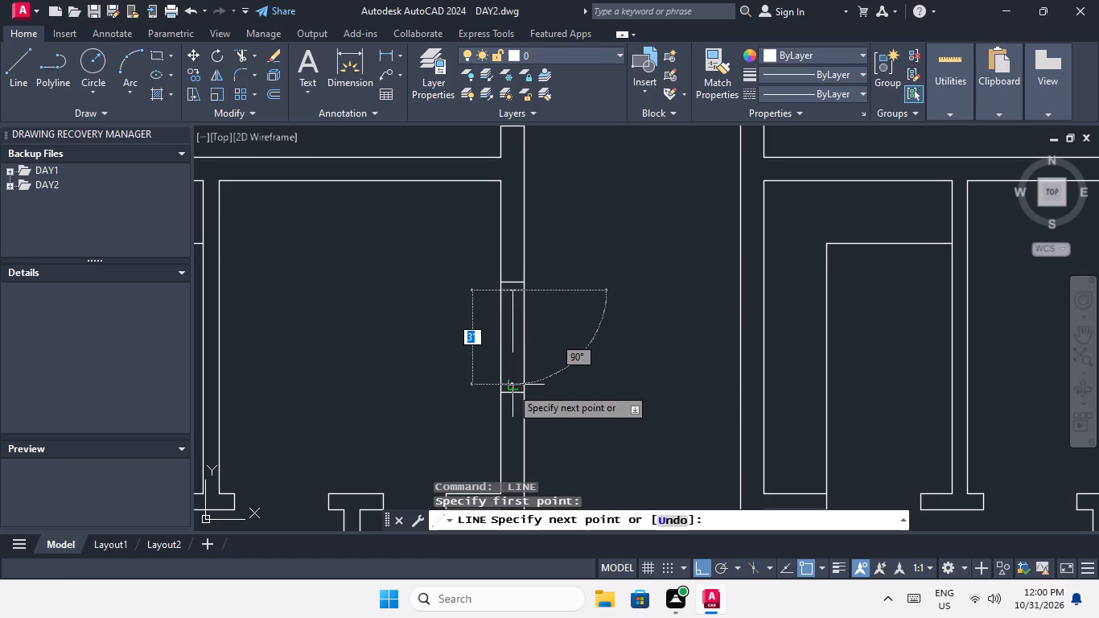
click(511, 387)
key(space)
Draw a vertical centre line between the inner edge-line midpoints of the second-row right unit's lower outer-wall window.
middle_drag(560, 369, 508, 163)
scroll(513, 185, down, 2)
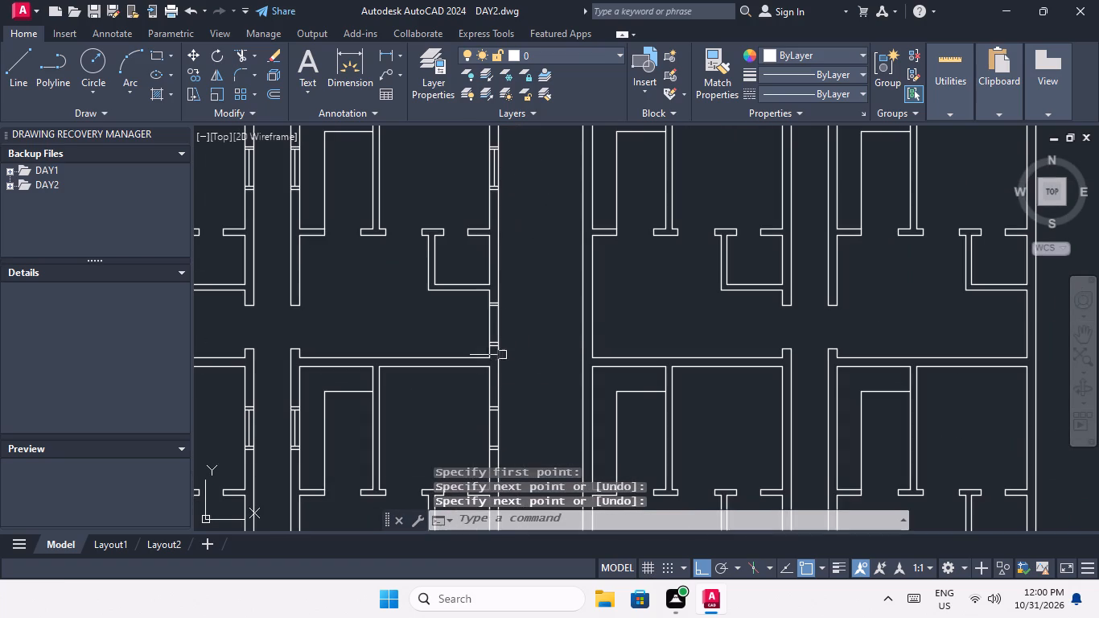
key(space)
scroll(494, 315, up, 3)
click(488, 279)
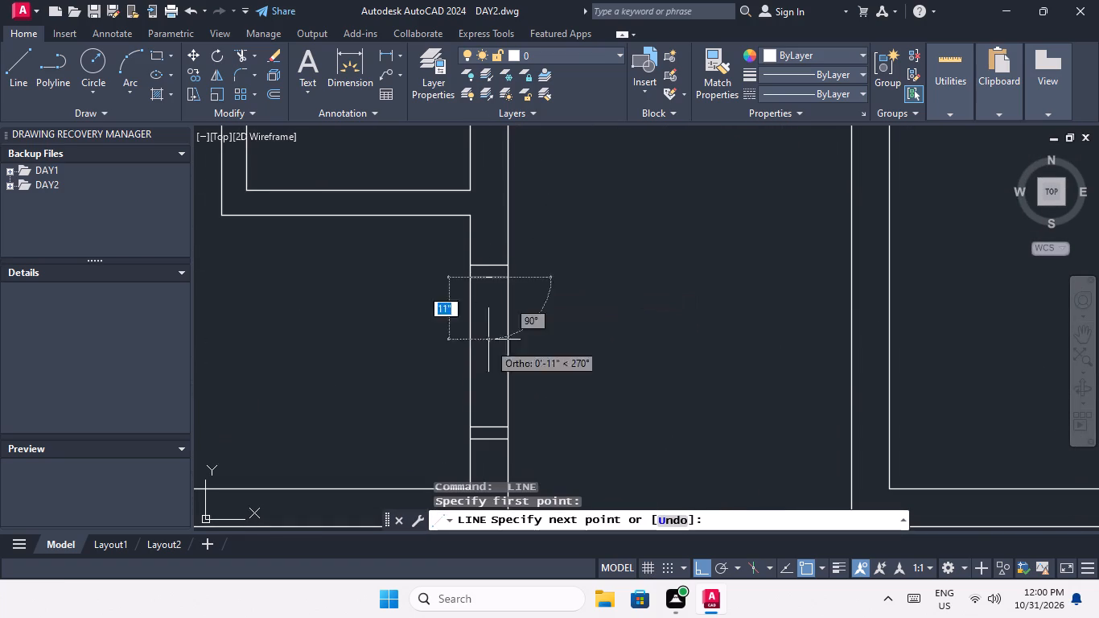
click(489, 427)
key(space)
Draw a vertical centre line between the inner edge-line midpoints of the third-row right unit's upper outer-wall window.
middle_drag(562, 365, 533, 234)
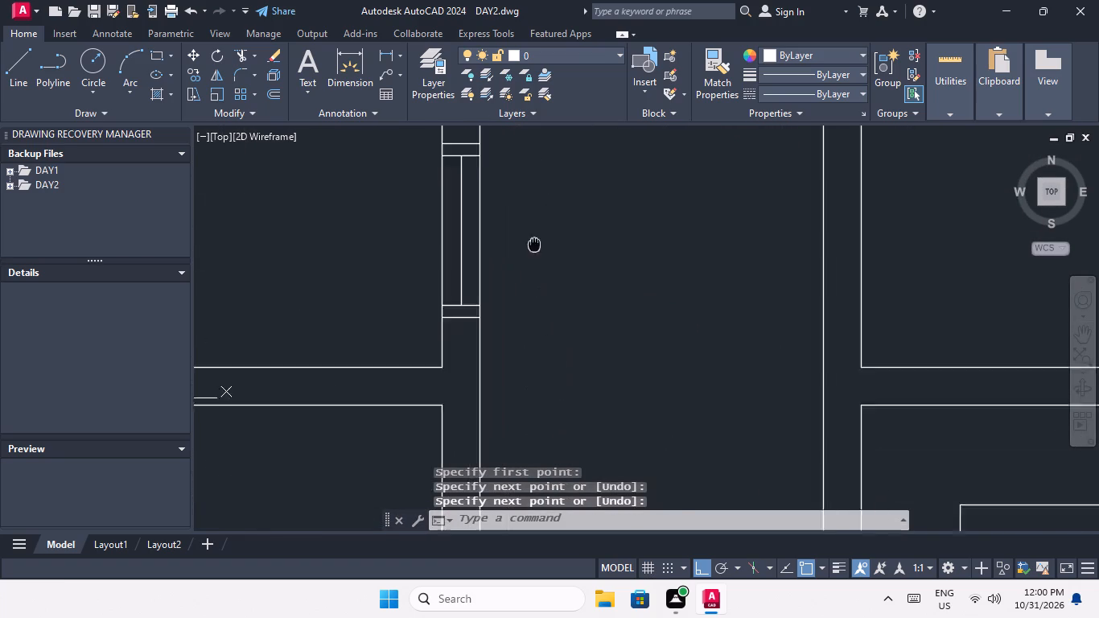
middle_drag(533, 234, 528, 212)
scroll(521, 200, down, 3)
scroll(497, 303, up, 3)
key(space)
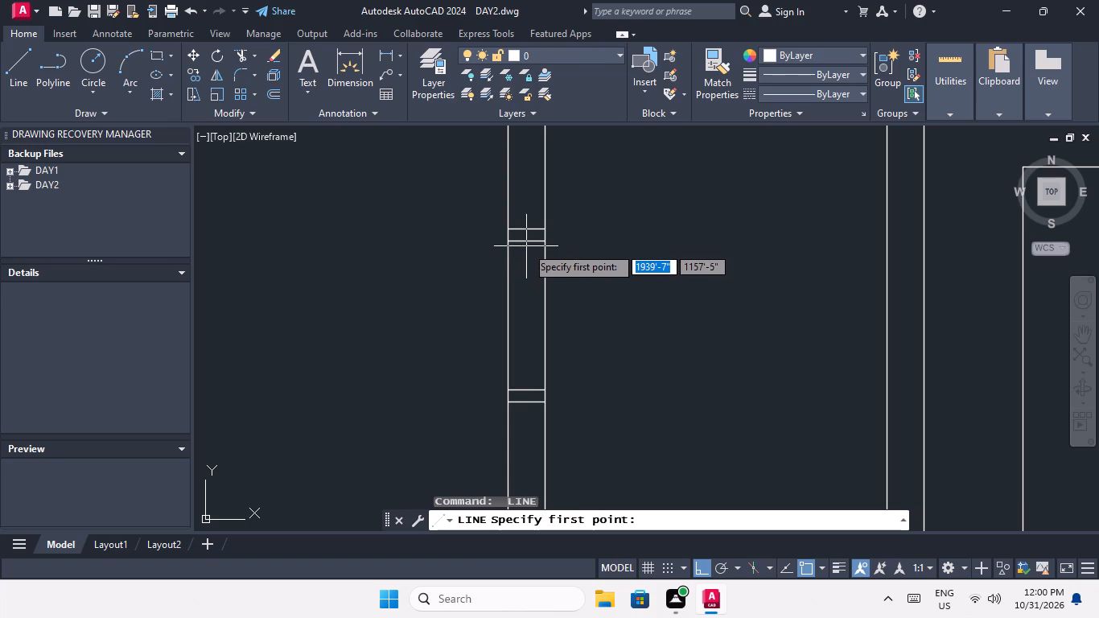
drag(527, 242, 529, 253)
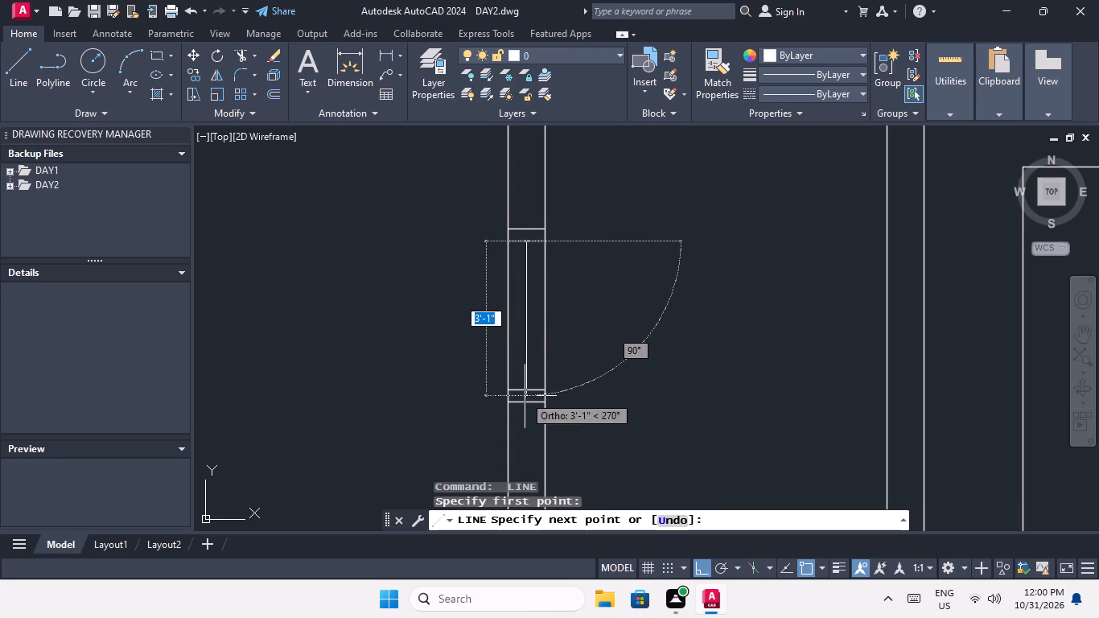
click(527, 387)
key(space)
Draw a vertical centre line between the inner edge-line midpoints of the third-row right unit's lower outer-wall window.
middle_drag(643, 338, 607, 250)
scroll(597, 247, down, 2)
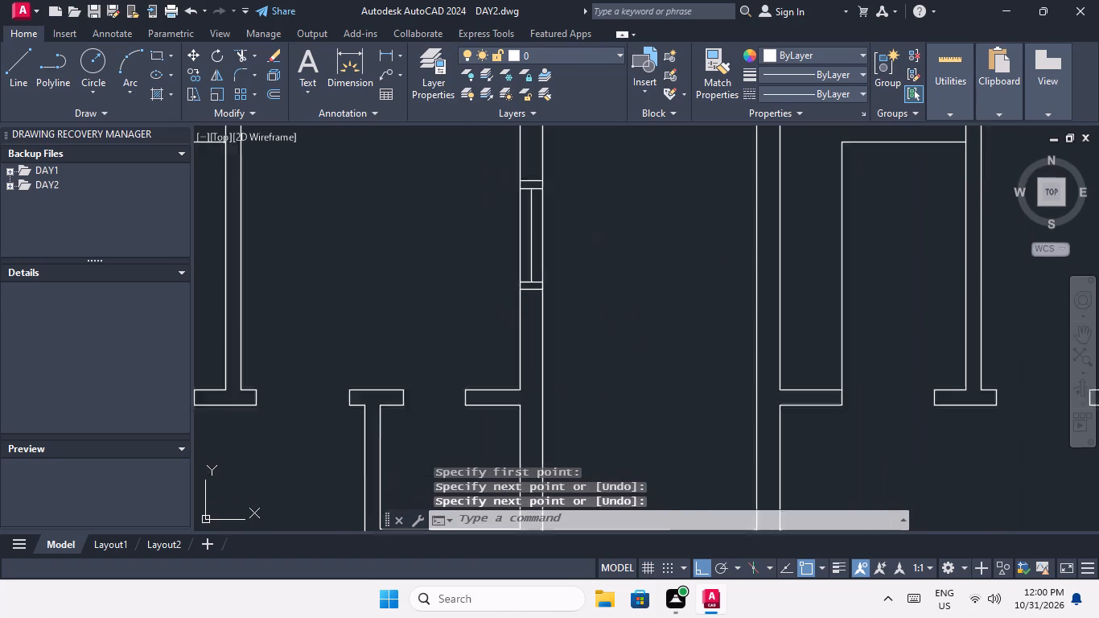
scroll(596, 248, down, 1)
middle_drag(608, 338, 545, 257)
key(space)
scroll(516, 322, up, 3)
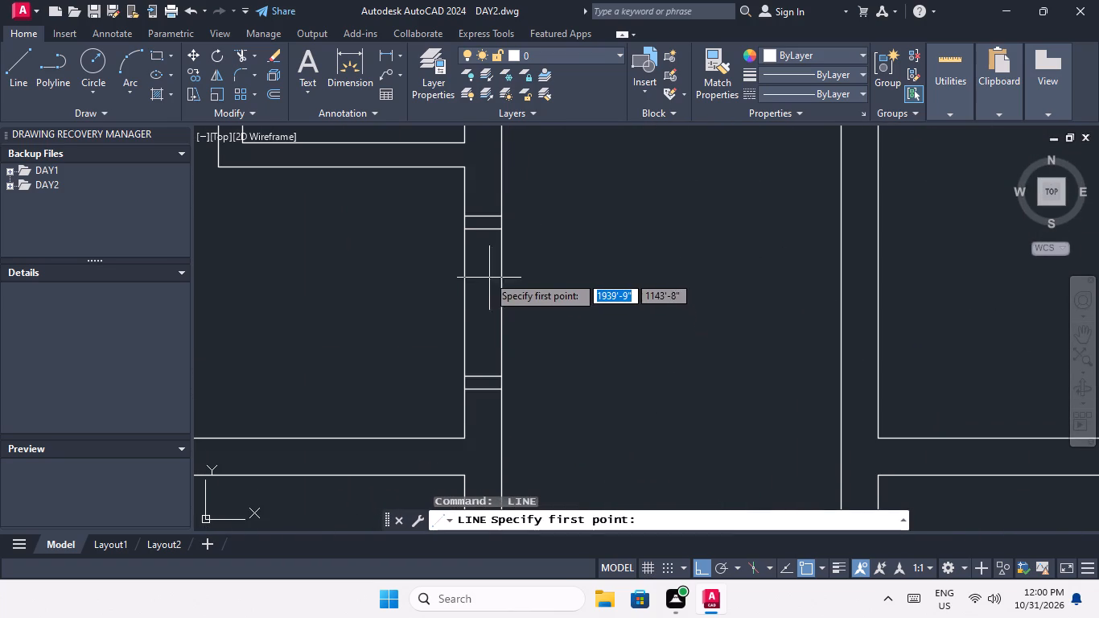
click(480, 231)
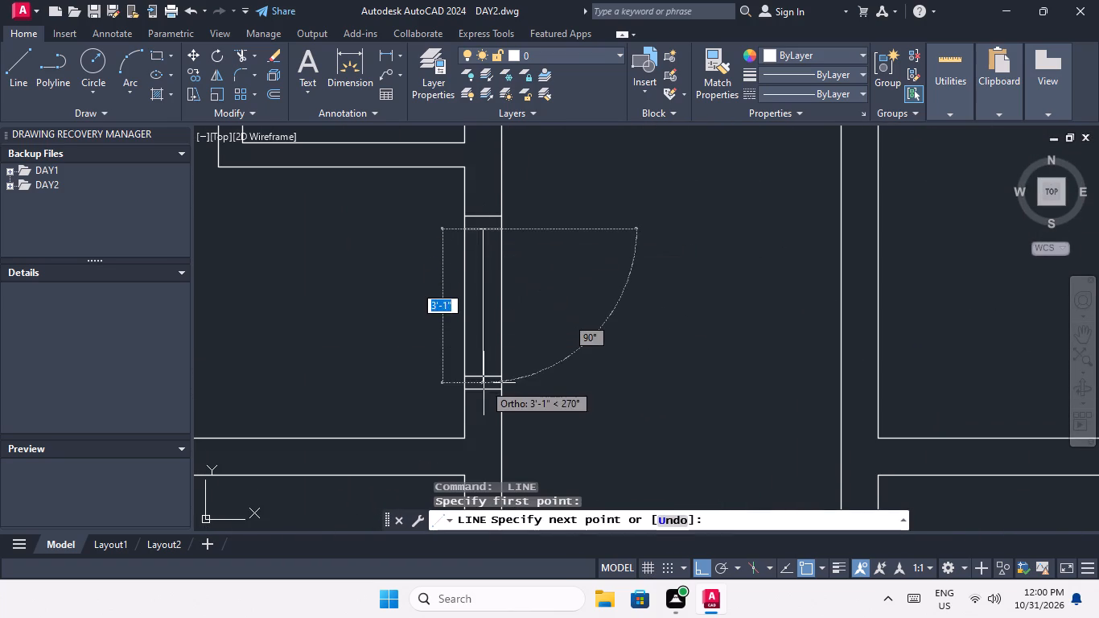
click(482, 372)
key(space)
Draw a vertical centre line between the inner edge-line midpoints of the bottom-row right unit's upper outer-wall window.
middle_drag(529, 358, 521, 294)
scroll(521, 282, down, 2)
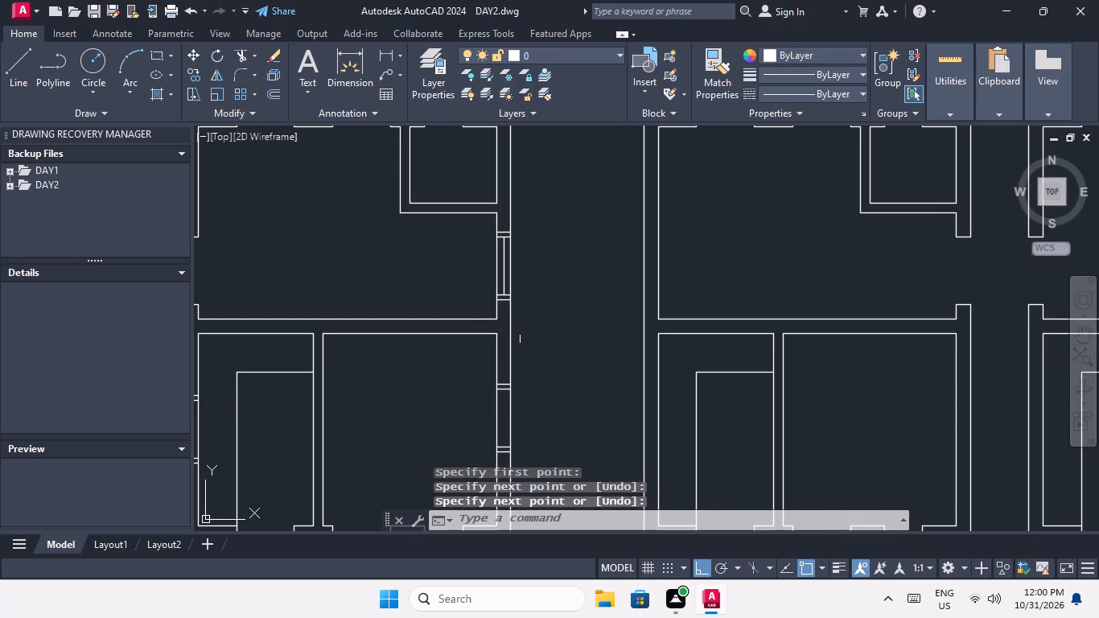
middle_drag(512, 419, 504, 304)
key(space)
scroll(493, 283, up, 2)
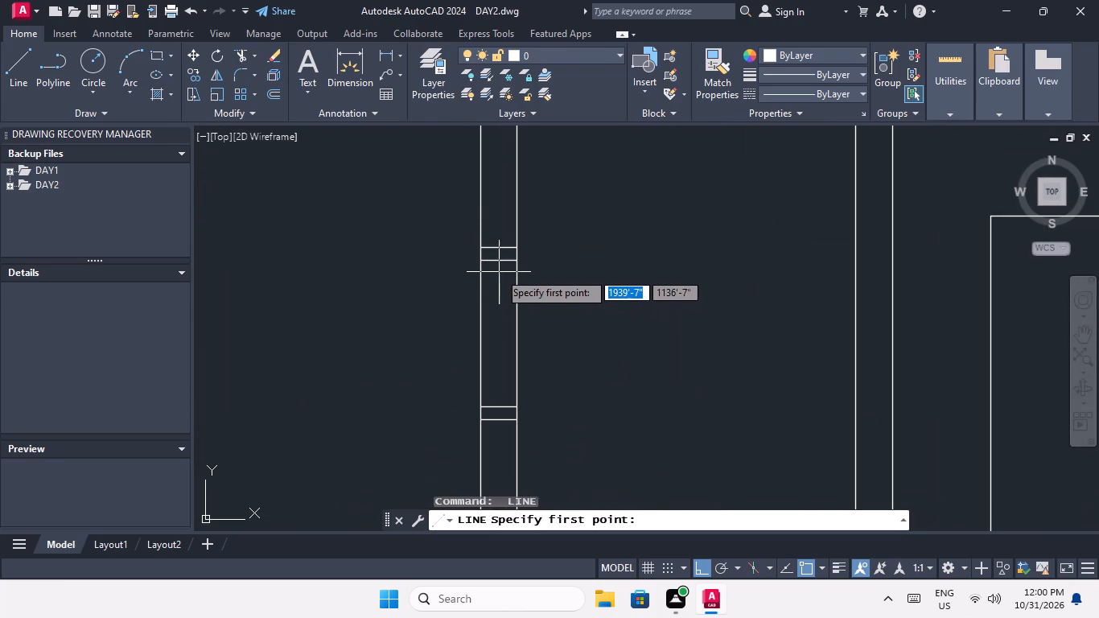
click(498, 262)
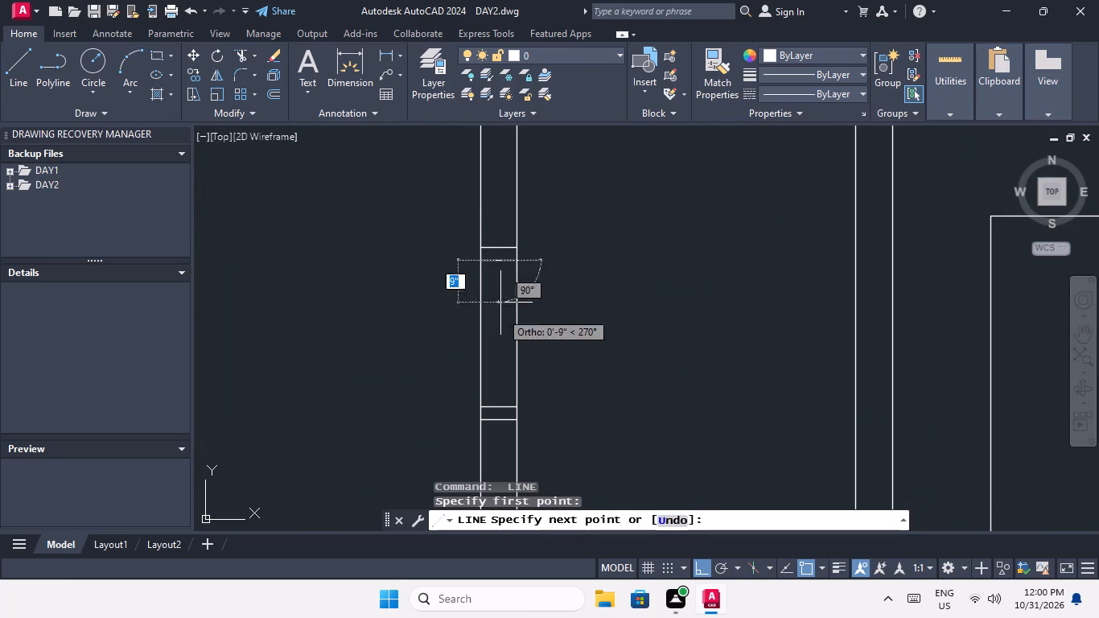
click(497, 407)
key(space)
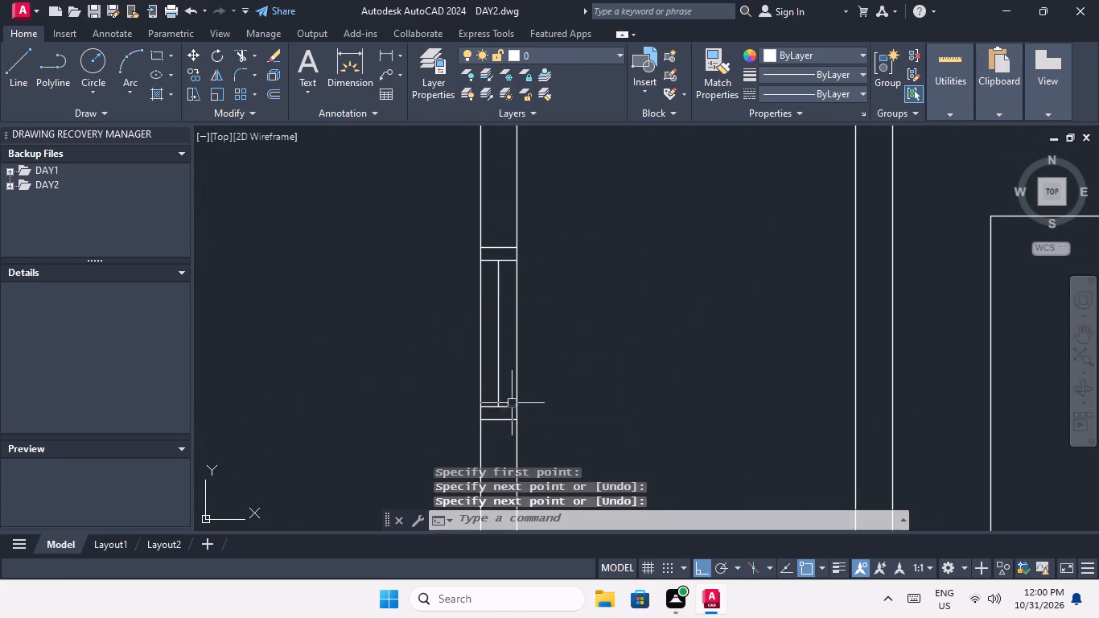
Offset the centre line of the middle plan's top-row left unit's upper outer-wall window by 1/2" to both sides.
middle_drag(567, 368, 565, 319)
scroll(564, 319, down, 2)
middle_drag(562, 348, 549, 271)
scroll(545, 272, down, 2)
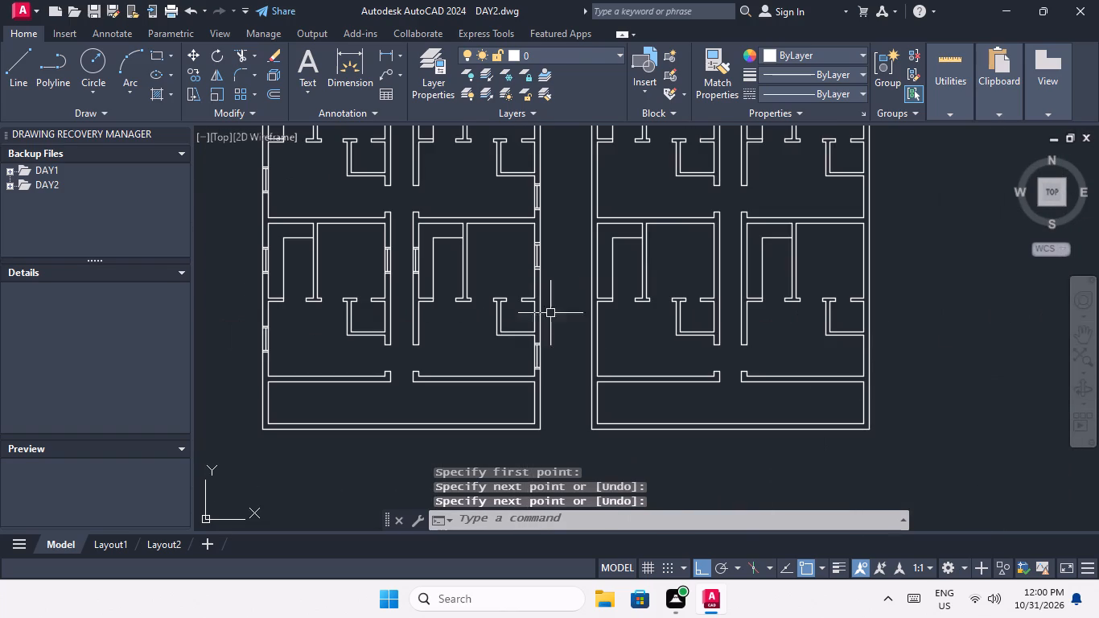
middle_drag(558, 378, 599, 468)
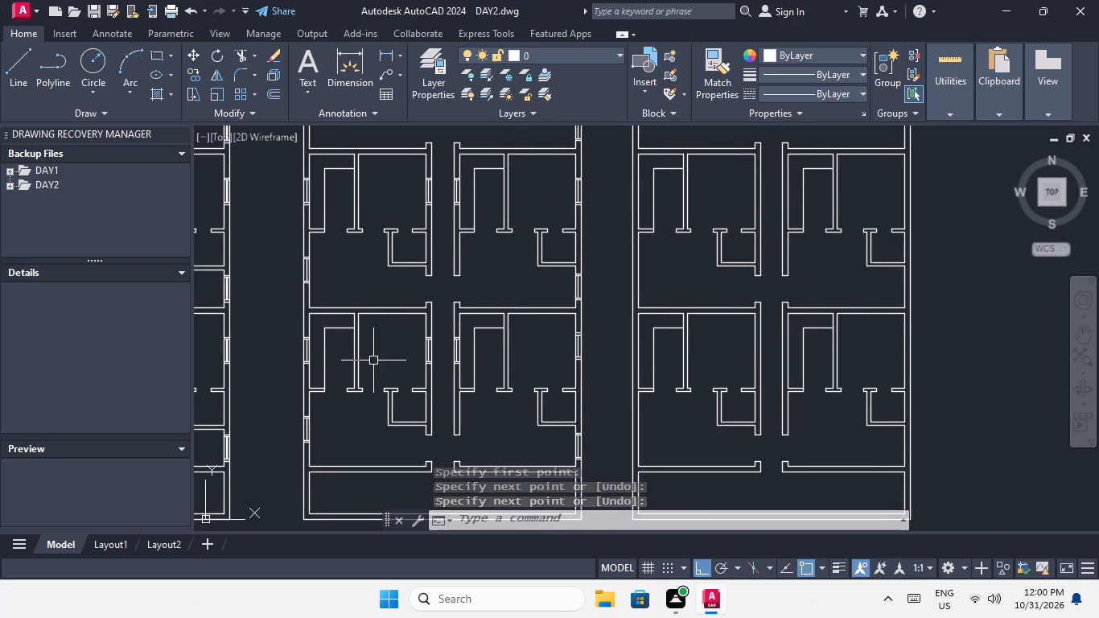
middle_drag(404, 408, 422, 443)
middle_drag(405, 373, 442, 464)
middle_drag(418, 349, 444, 492)
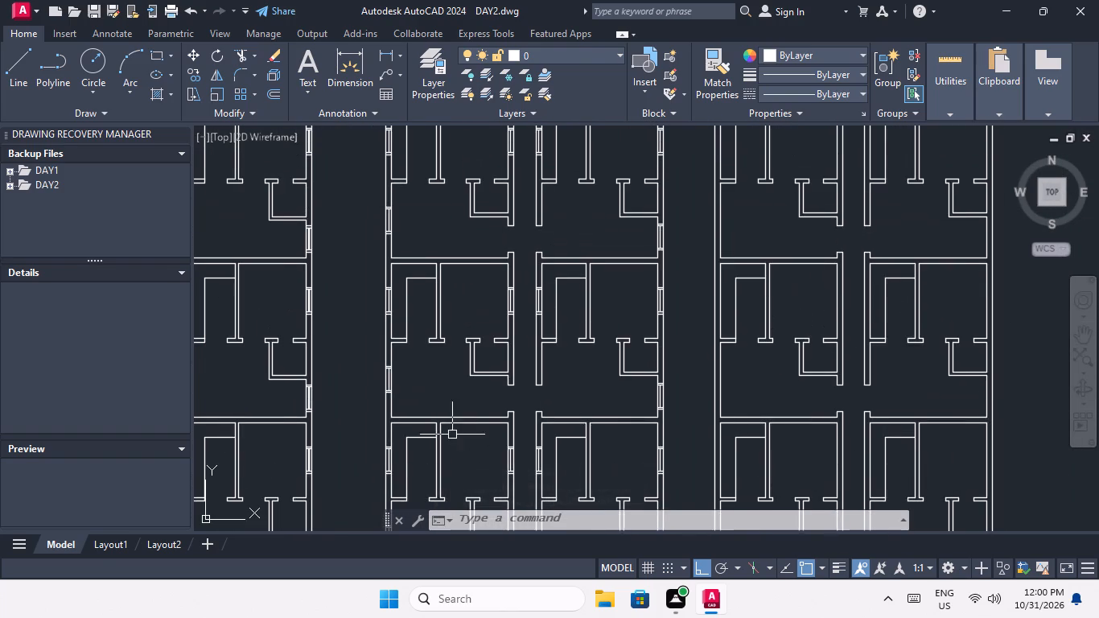
middle_drag(437, 364, 468, 509)
key(Escape)
key(Escape)
key(Escape)
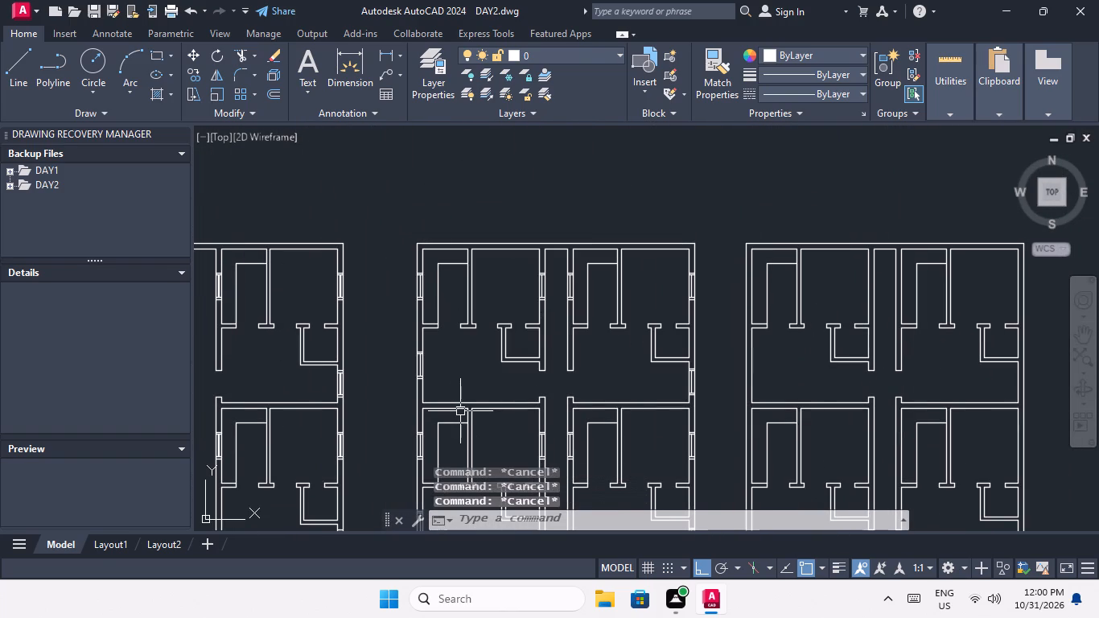
key(Escape)
key(o)
key(Return)
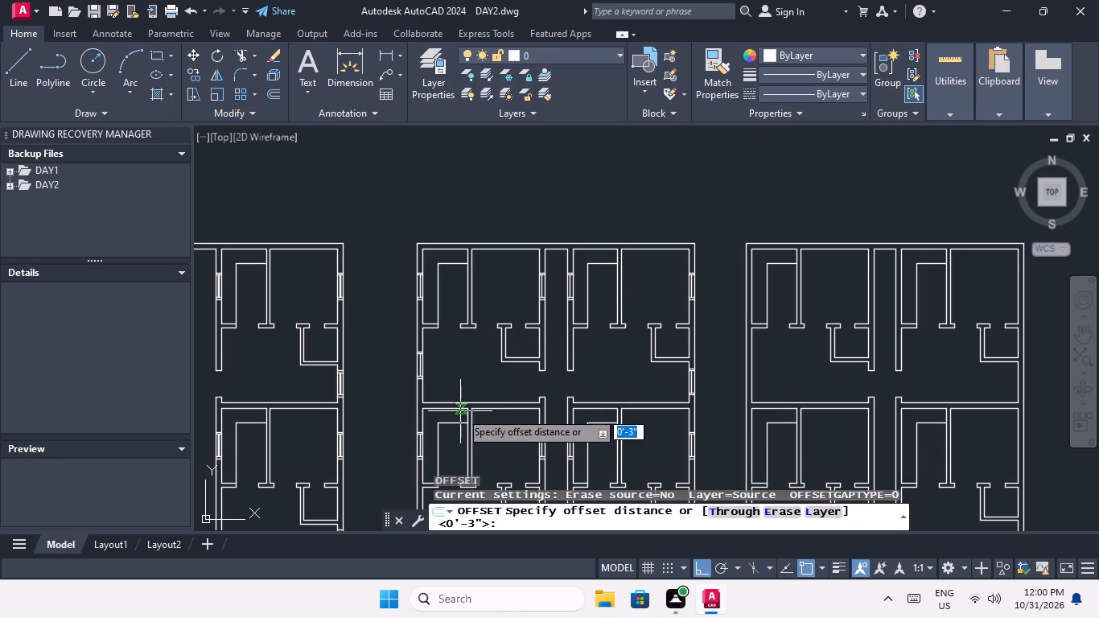
text(1/2)
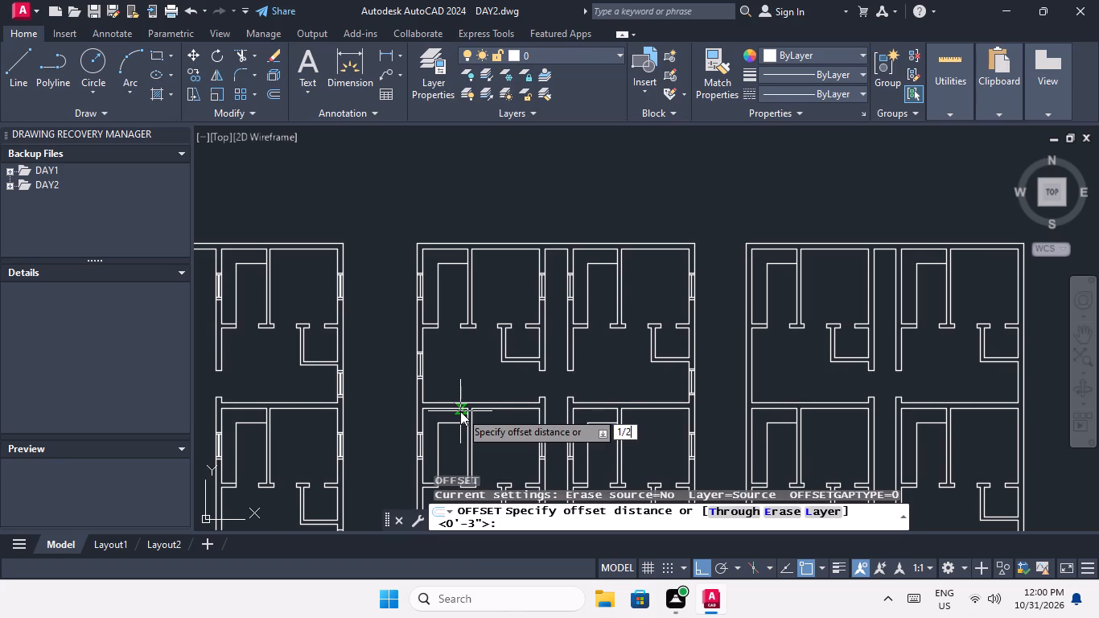
key(shift+quotedbl)
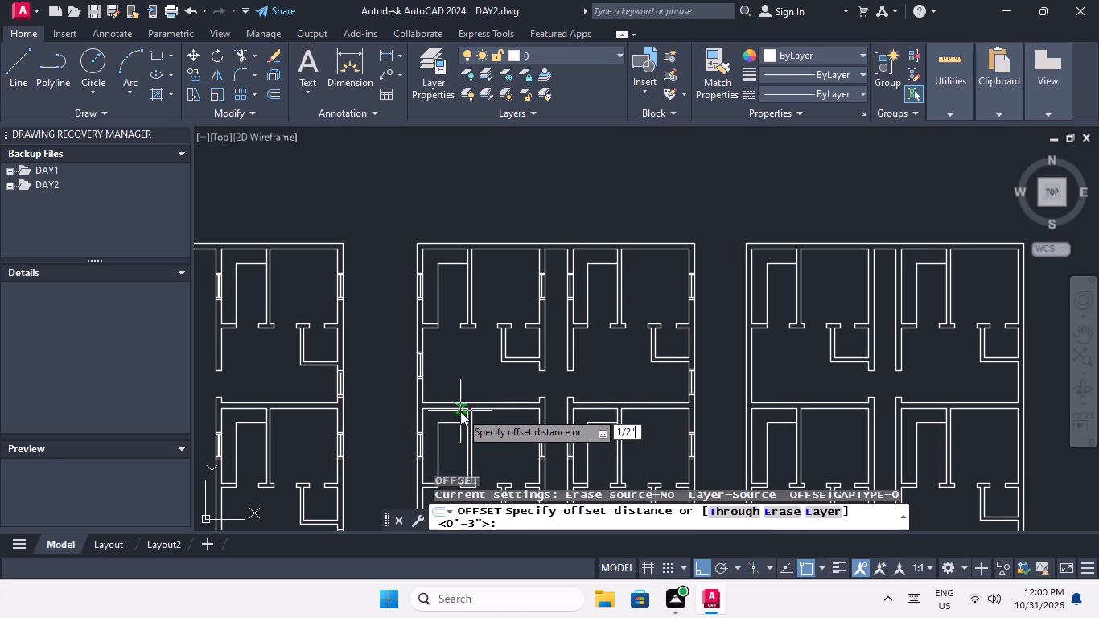
key(Return)
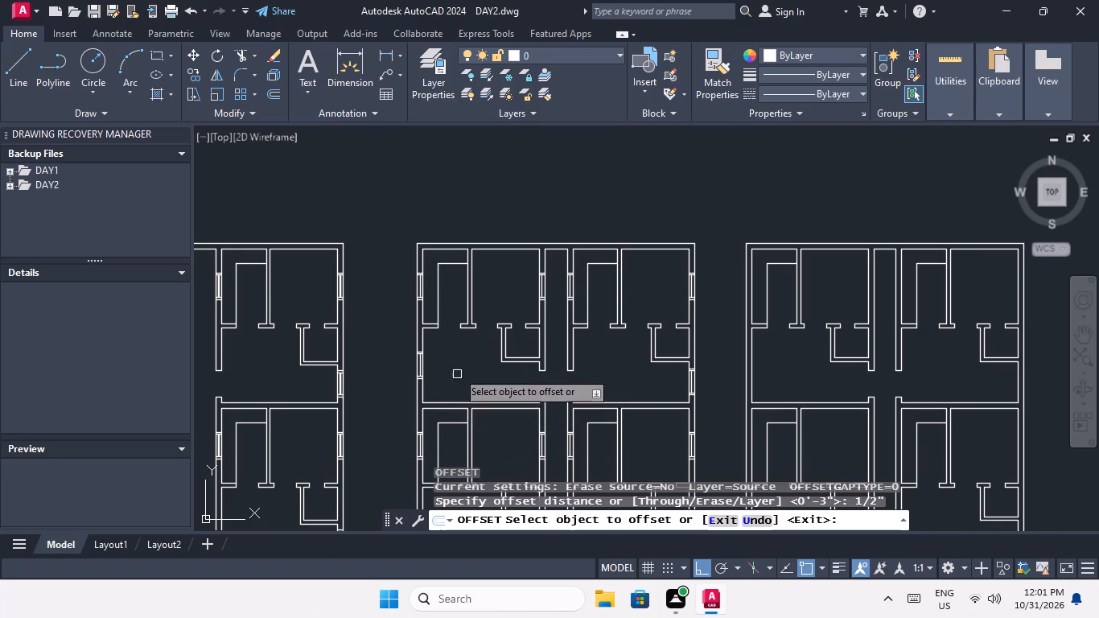
scroll(419, 287, up, 3)
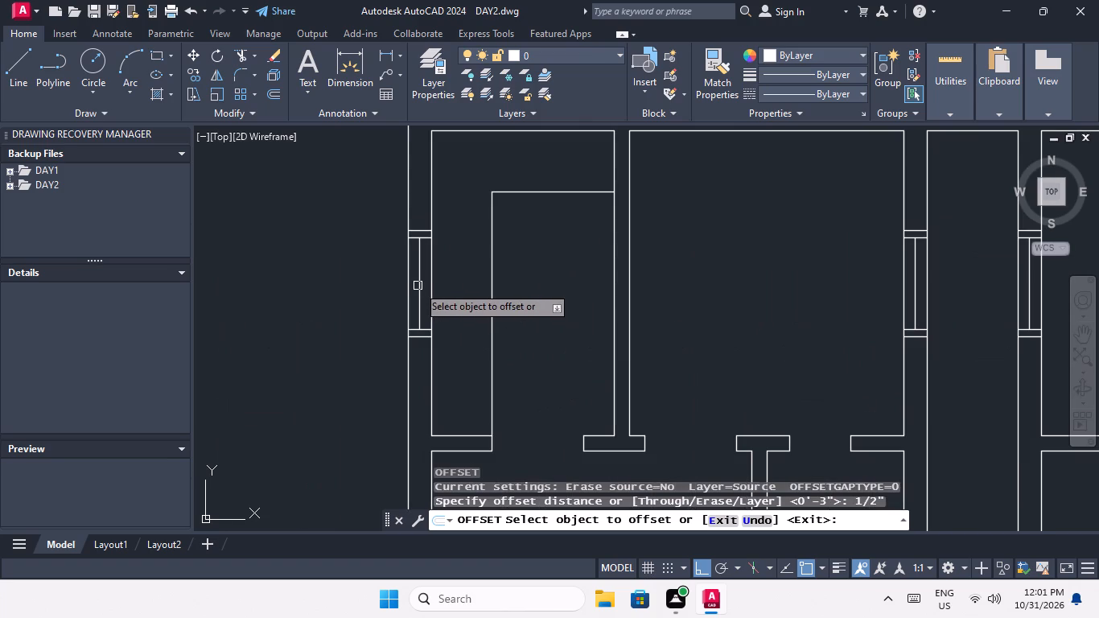
scroll(418, 286, up, 1)
drag(418, 290, 437, 290)
click(465, 290)
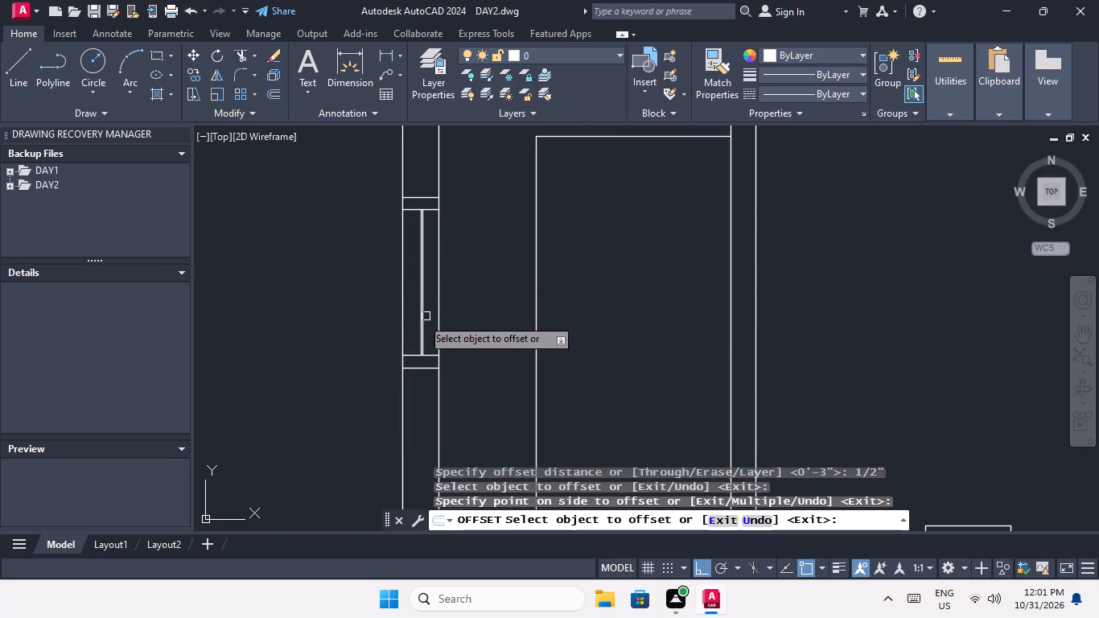
scroll(409, 322, up, 3)
drag(455, 303, 426, 315)
click(410, 325)
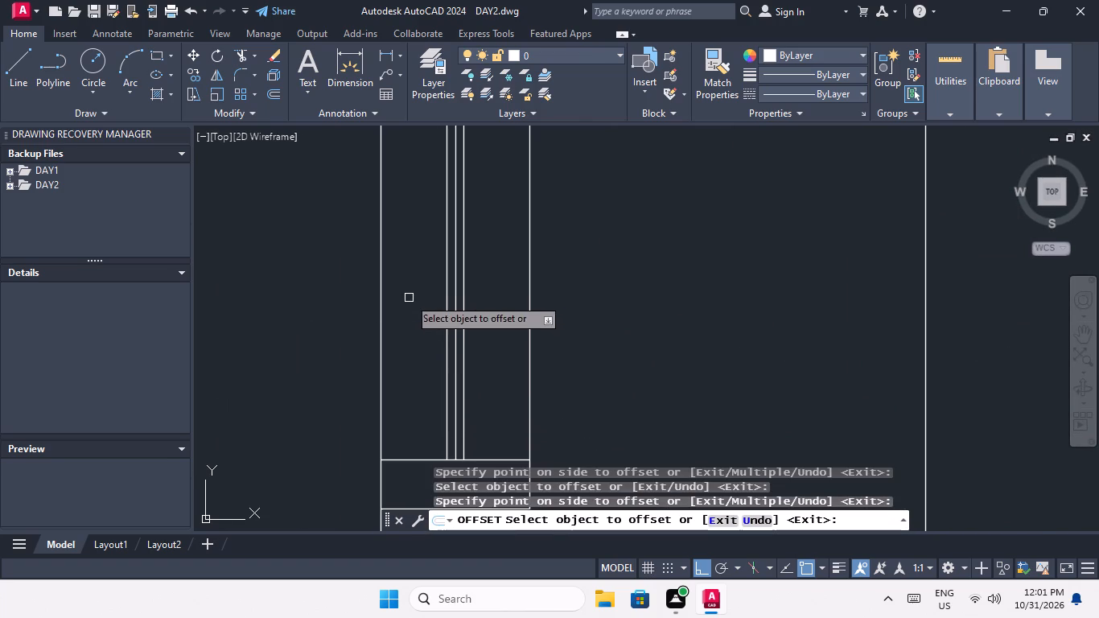
Offset the centre line of the middle plan's top-row left unit's lower outer-wall window by 1/2" to both sides.
scroll(408, 286, down, 4)
middle_drag(447, 344, 446, 275)
scroll(446, 273, down, 2)
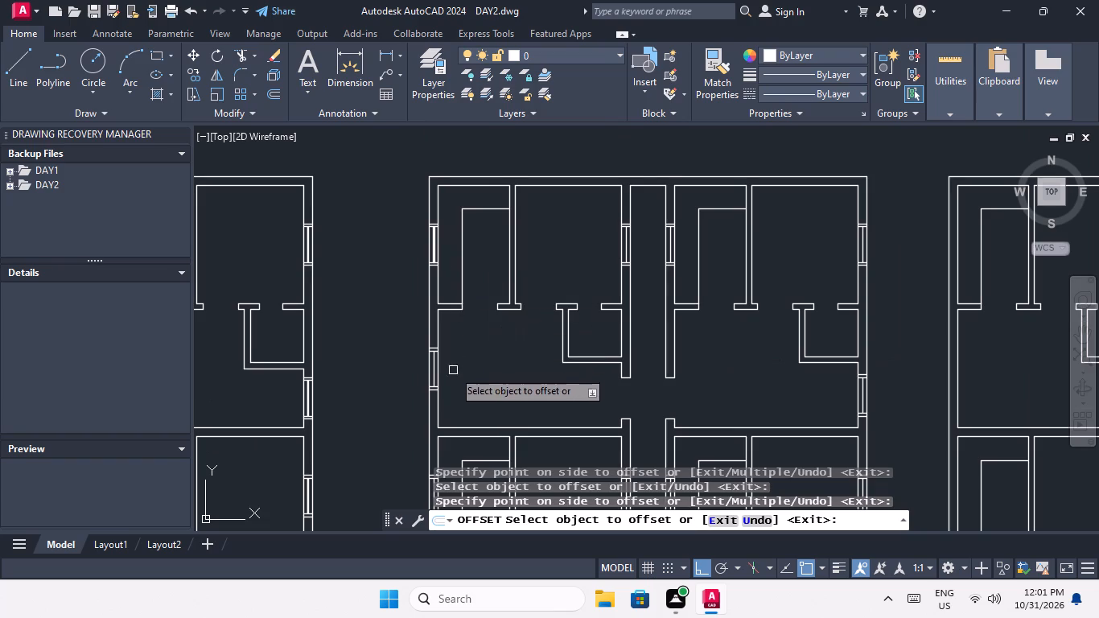
middle_drag(453, 369, 455, 319)
scroll(431, 326, up, 4)
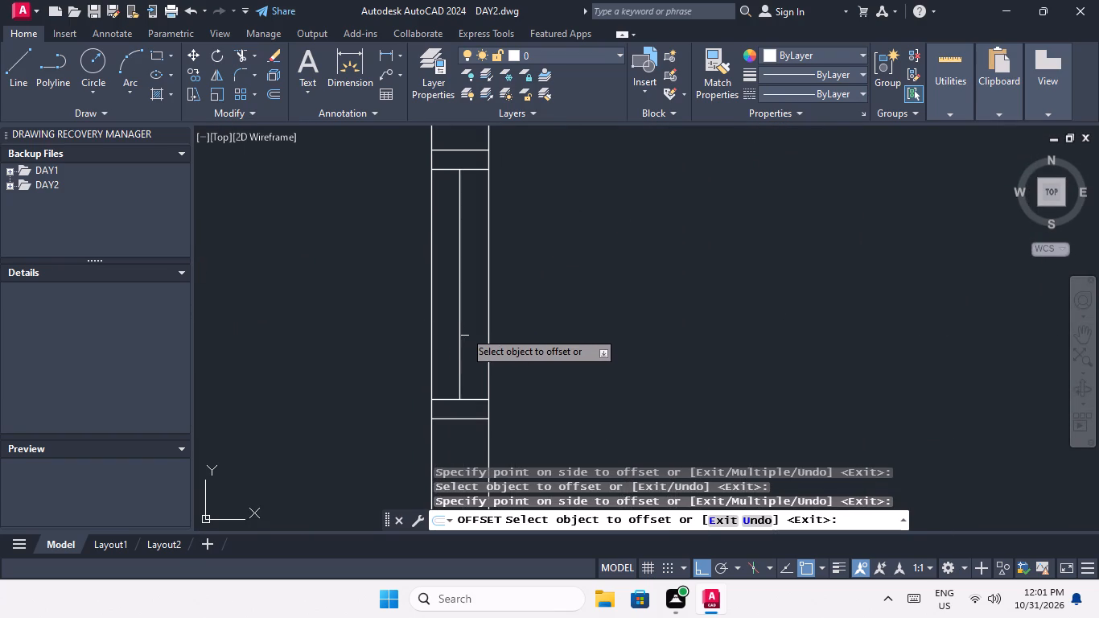
drag(459, 336, 467, 336)
click(478, 334)
scroll(447, 354, up, 2)
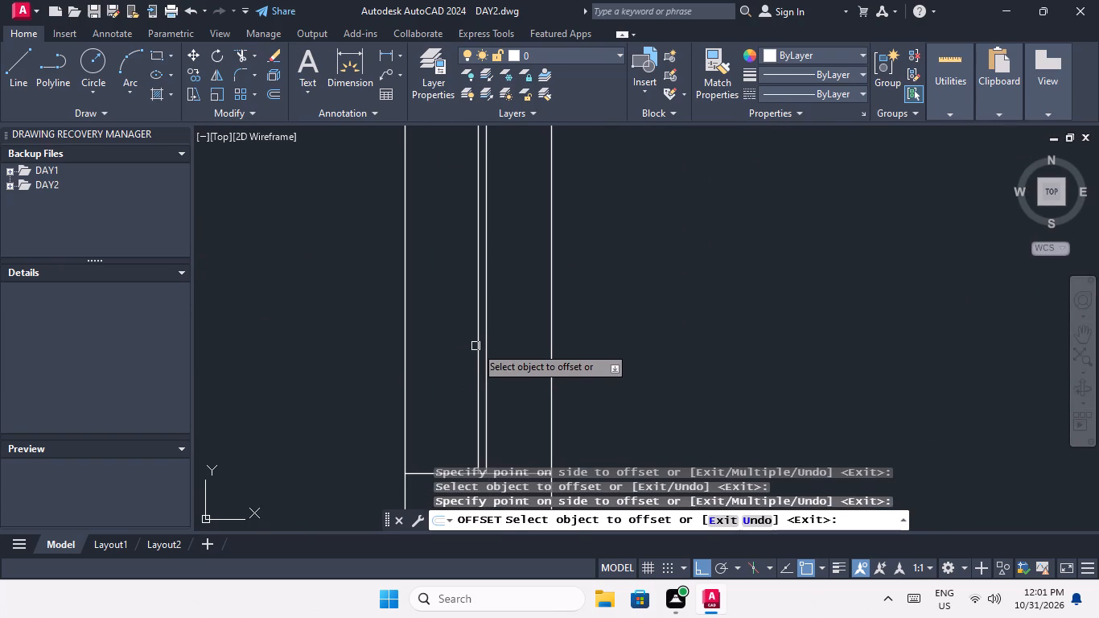
drag(476, 345, 437, 367)
click(424, 373)
Offset the centre line of the second-row left unit's upper outer-wall window by 1/2" to both sides.
scroll(438, 323, down, 2)
middle_drag(484, 377, 471, 302)
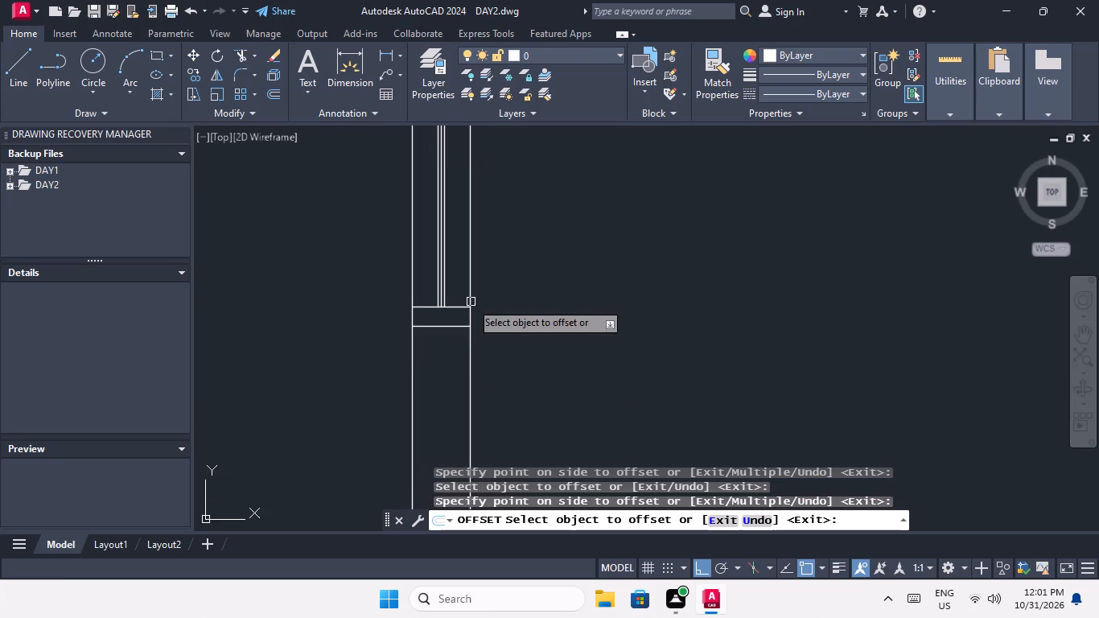
scroll(470, 302, down, 3)
middle_drag(484, 401, 483, 303)
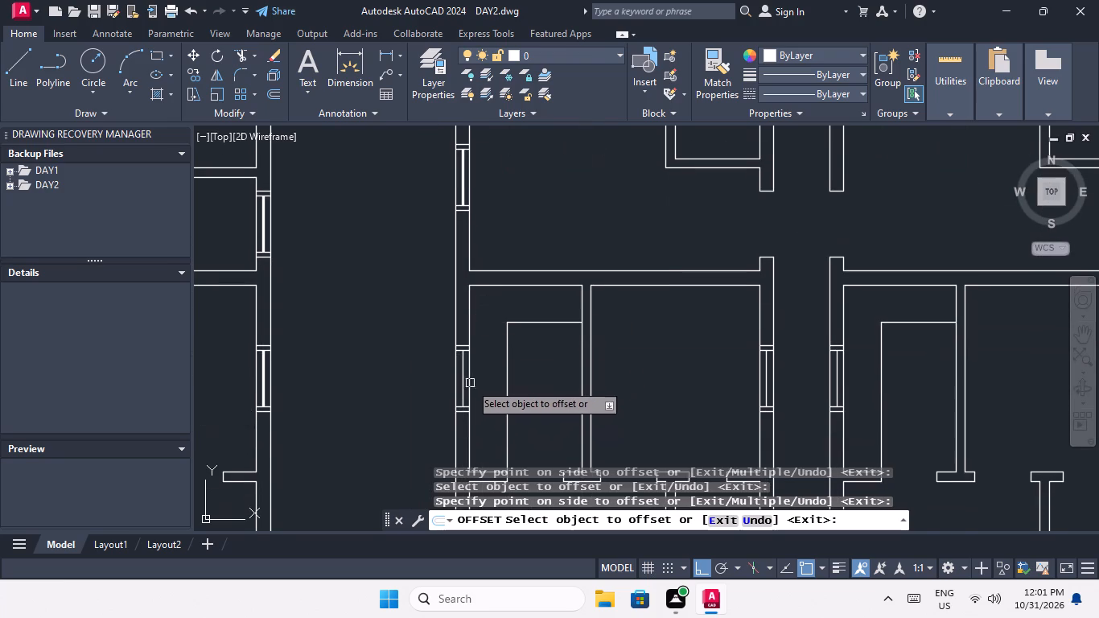
scroll(468, 382, up, 3)
drag(438, 389, 438, 388)
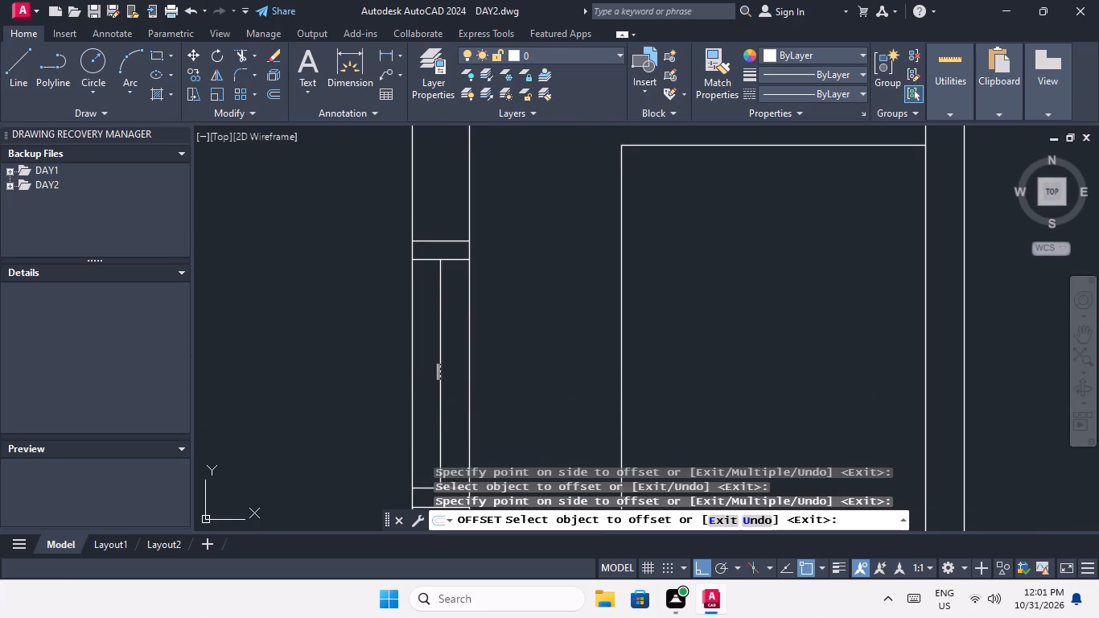
drag(438, 388, 455, 384)
click(470, 381)
scroll(436, 394, up, 3)
drag(450, 390, 435, 396)
click(400, 410)
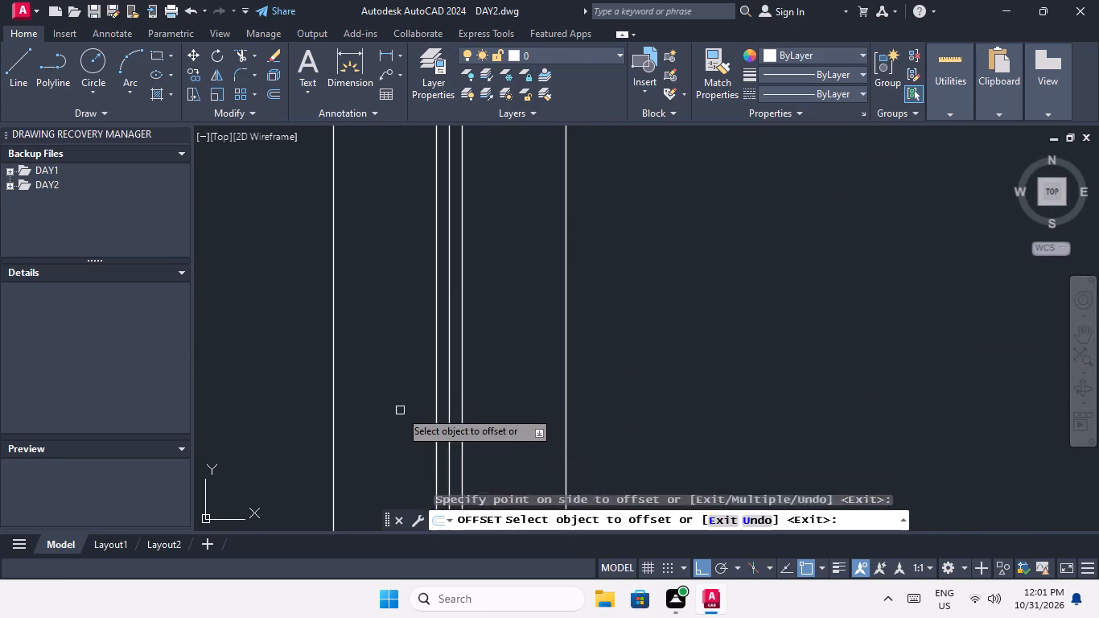
Offset the centre line of the second-row left unit's lower outer-wall window by 1/2" to both sides.
scroll(404, 348, down, 3)
middle_drag(423, 379, 417, 294)
scroll(415, 275, down, 4)
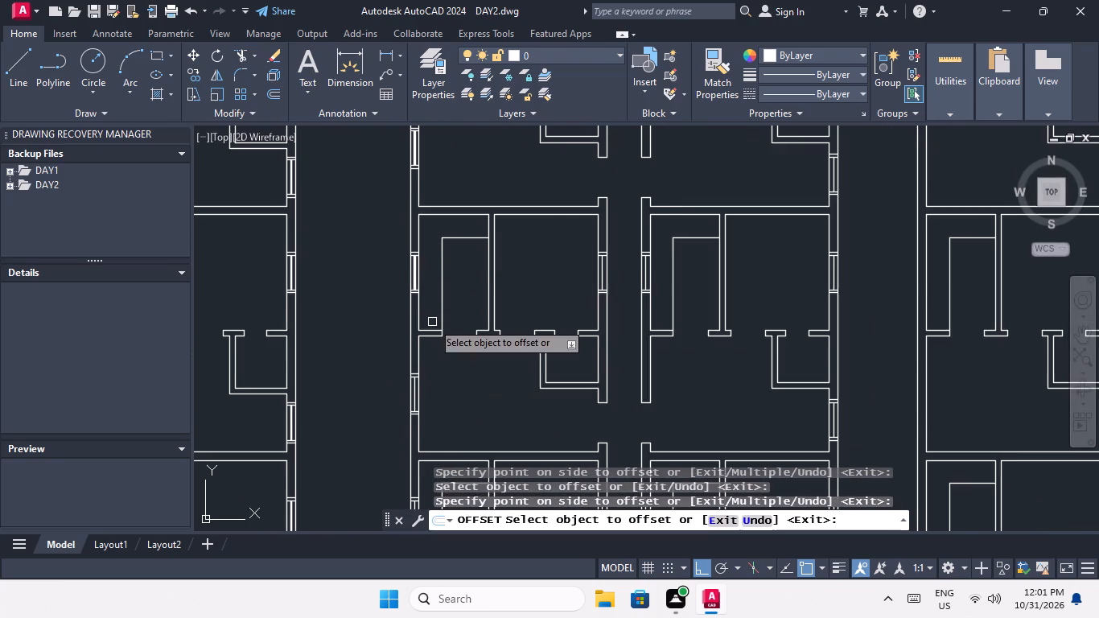
middle_drag(432, 316, 433, 271)
scroll(418, 351, up, 5)
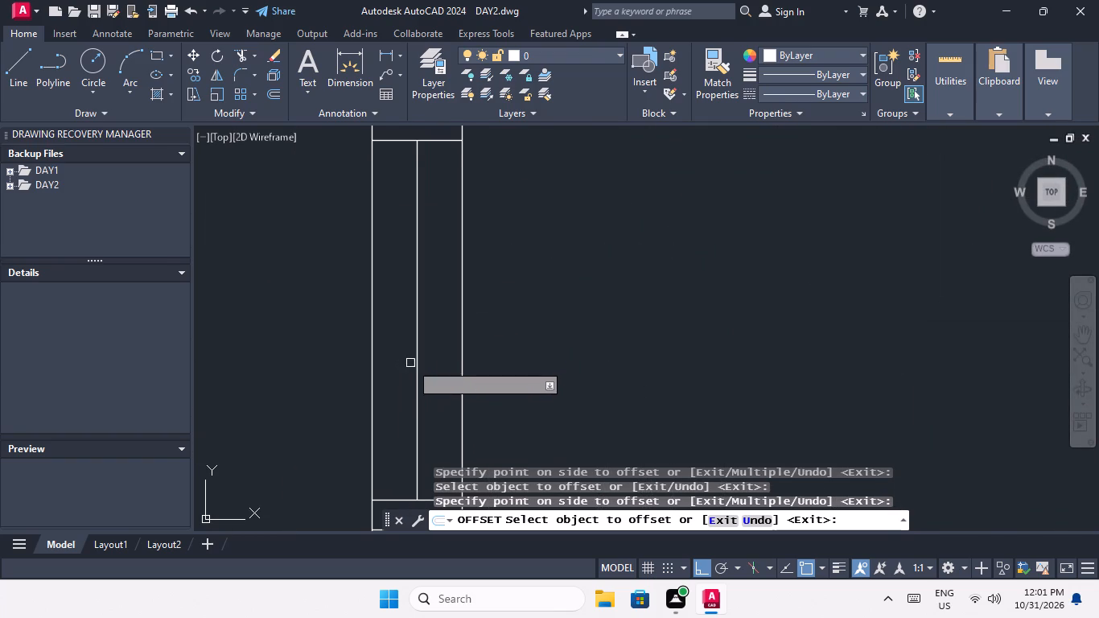
click(418, 356)
click(450, 347)
scroll(403, 372, up, 2)
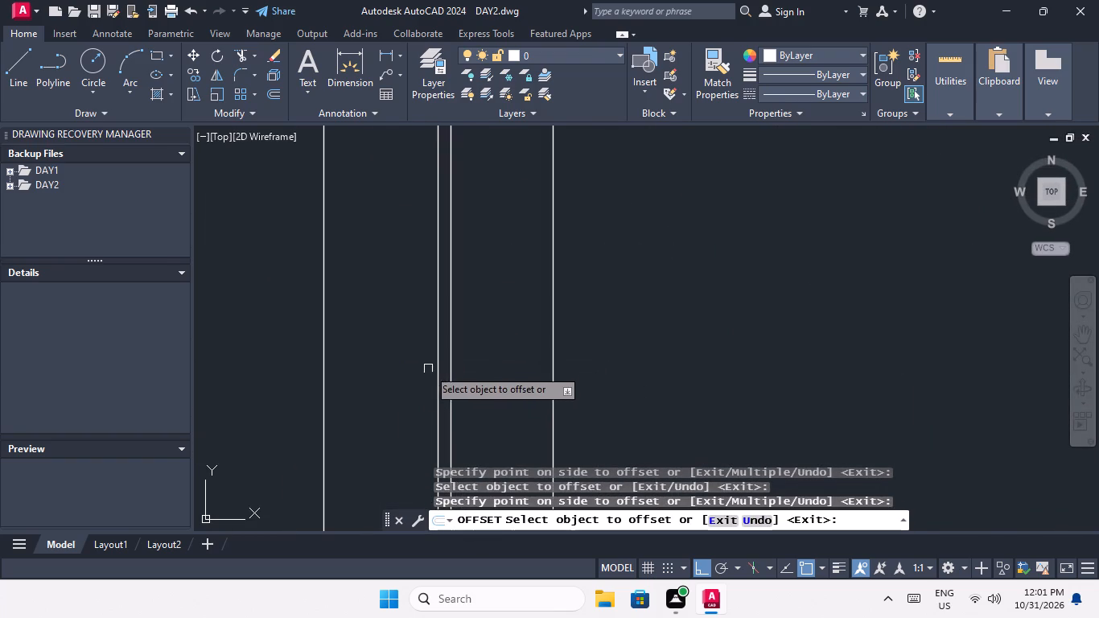
drag(435, 361, 427, 366)
click(361, 394)
Offset the centre line of the third-row left unit's upper outer-wall window by 1/2" to both sides.
scroll(368, 338, down, 3)
scroll(409, 389, down, 1)
middle_drag(410, 387, 423, 297)
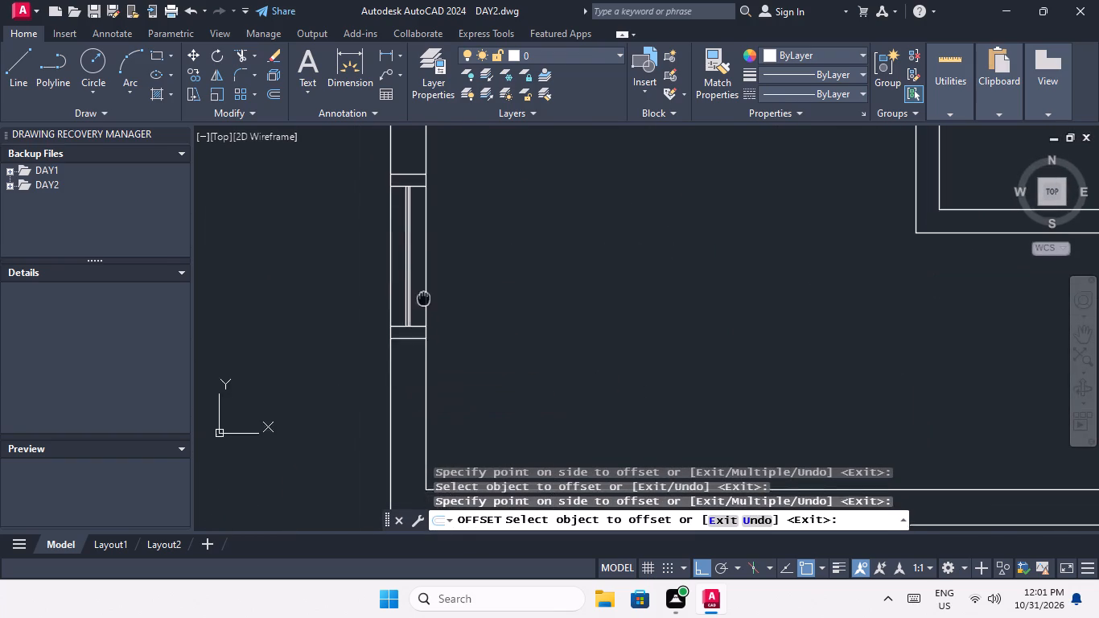
middle_drag(423, 297, 423, 295)
scroll(426, 294, down, 2)
middle_drag(447, 348, 447, 268)
scroll(423, 406, up, 3)
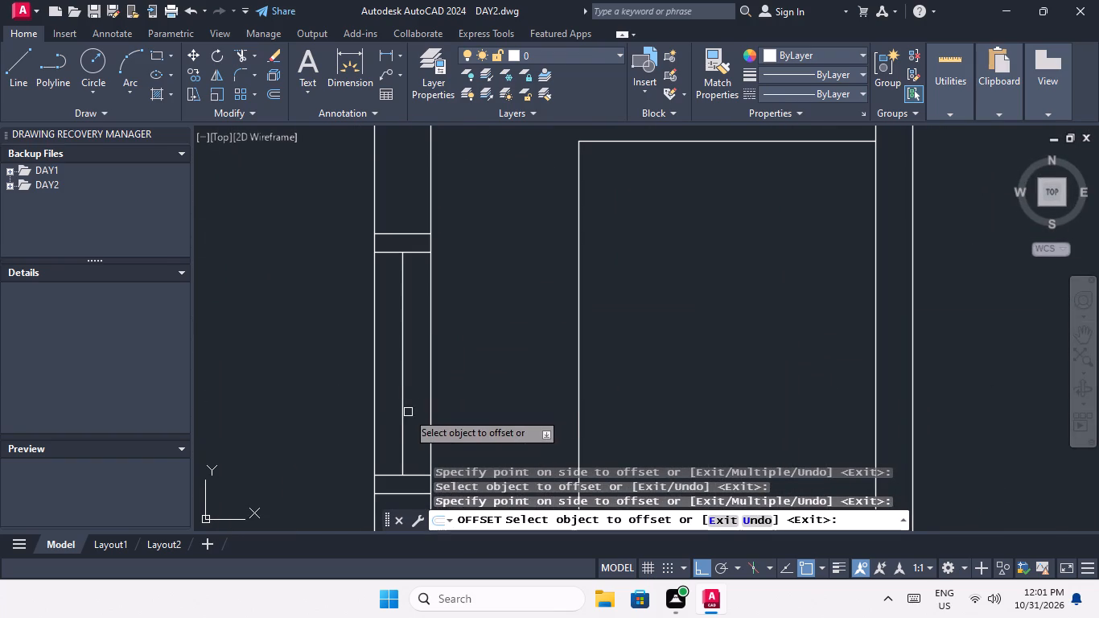
drag(403, 413, 422, 411)
click(467, 403)
scroll(387, 431, up, 3)
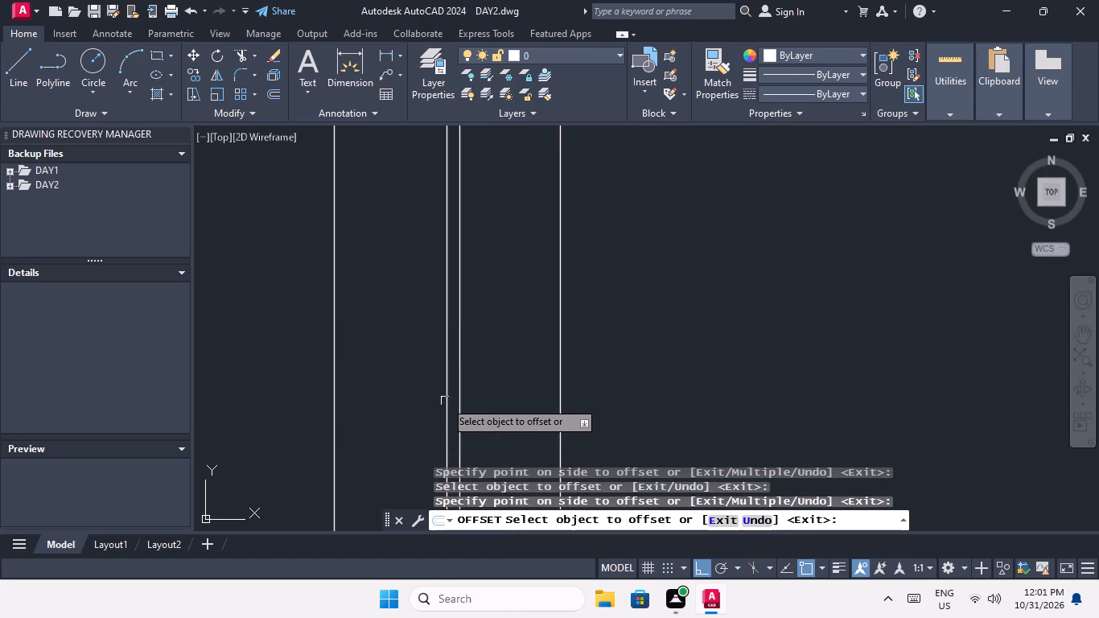
drag(445, 391, 420, 404)
click(406, 408)
Offset the centre line of the third-row left unit's lower outer-wall window by 1/2" to both sides.
scroll(418, 312, down, 4)
middle_drag(422, 339, 427, 222)
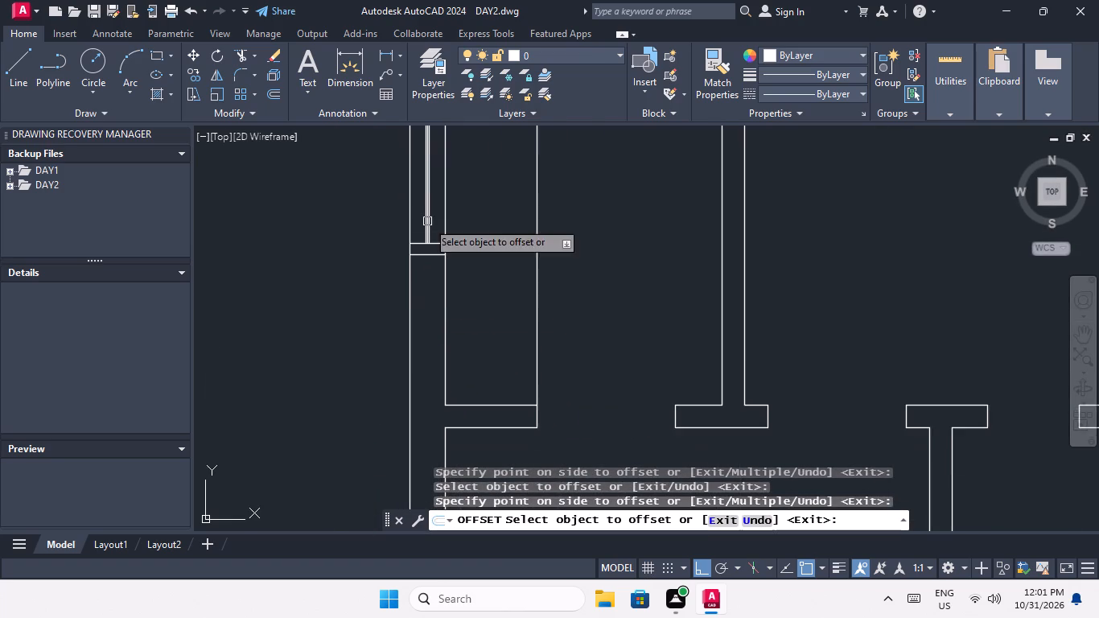
scroll(427, 221, down, 2)
scroll(433, 388, up, 3)
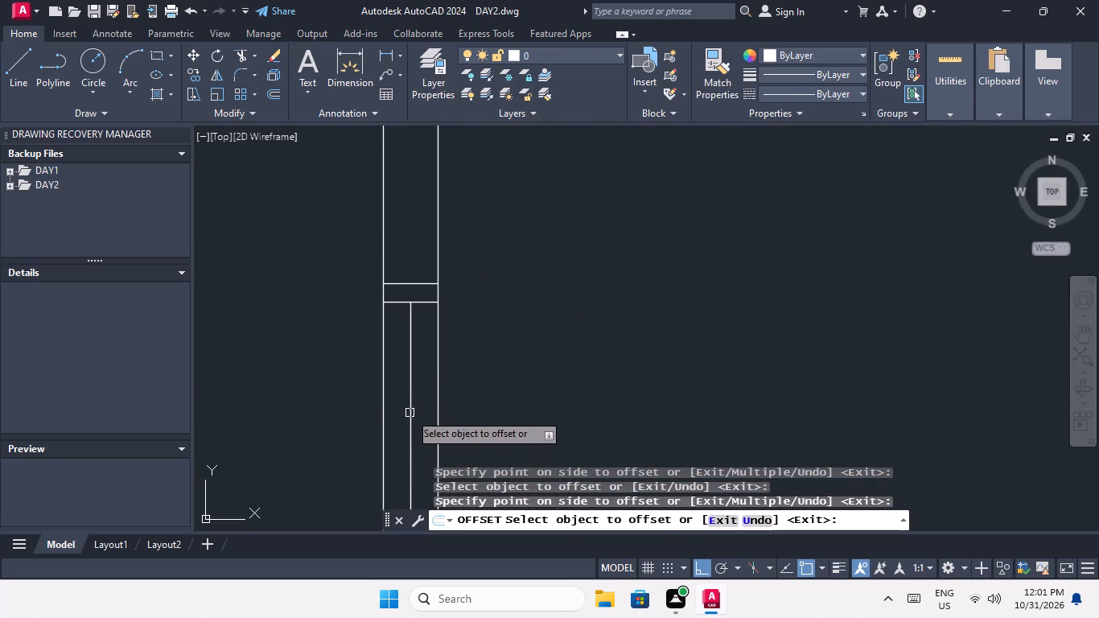
drag(412, 412, 424, 411)
click(468, 405)
scroll(393, 427, up, 2)
drag(435, 398, 408, 414)
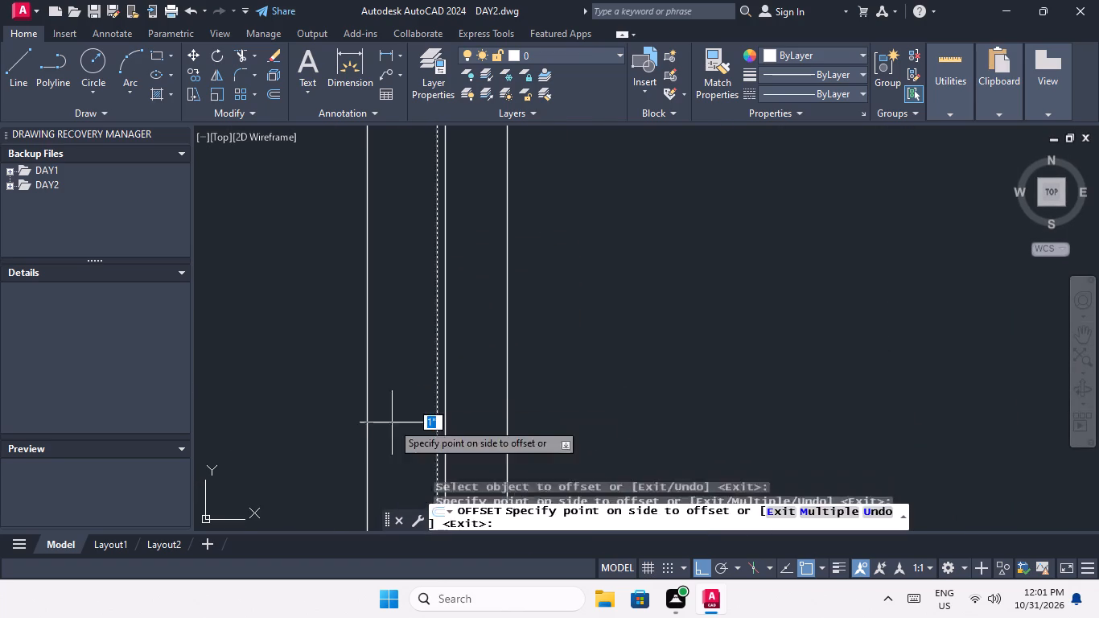
click(387, 425)
Offset the centre line of the bottom-row left unit's upper outer-wall window by 1/2" to both sides.
scroll(401, 357, down, 4)
middle_drag(416, 375, 424, 305)
scroll(426, 302, down, 3)
scroll(422, 397, up, 2)
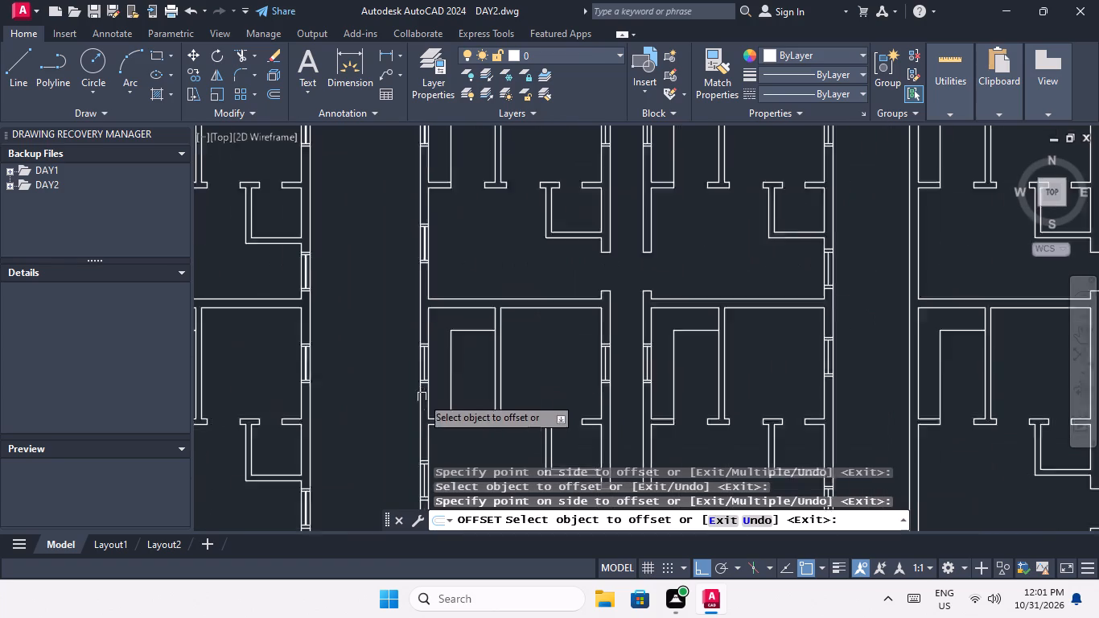
scroll(422, 397, up, 1)
click(426, 320)
click(457, 315)
scroll(434, 332, up, 3)
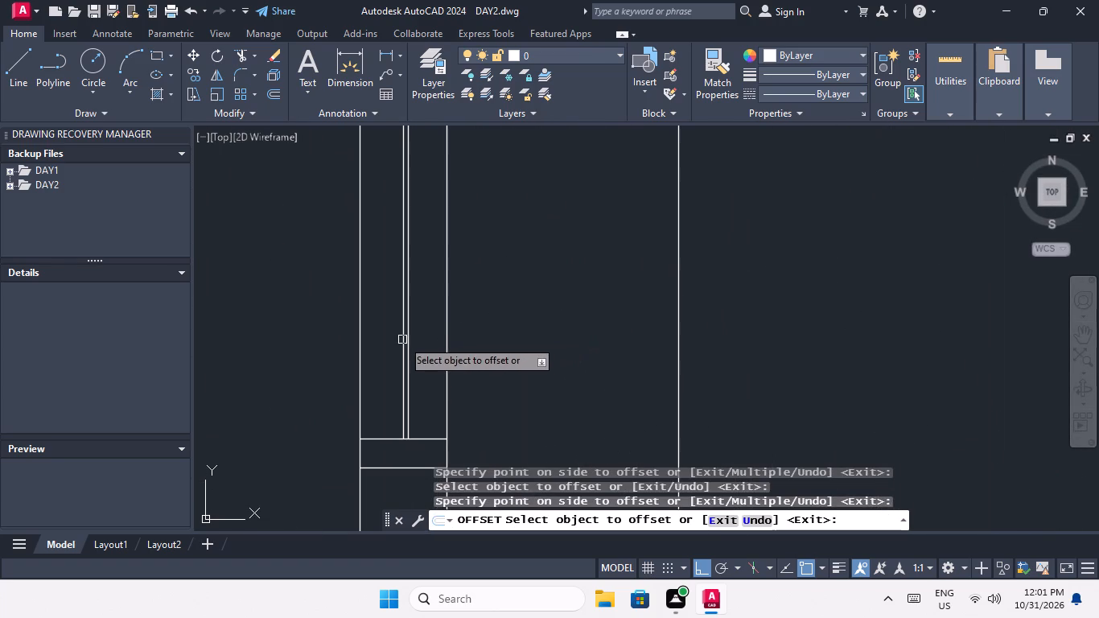
drag(401, 340, 377, 352)
click(365, 357)
Offset the centre line of the bottom-row left unit's lower outer-wall window by 1/2" to both sides.
scroll(373, 312, down, 3)
middle_drag(384, 364, 401, 255)
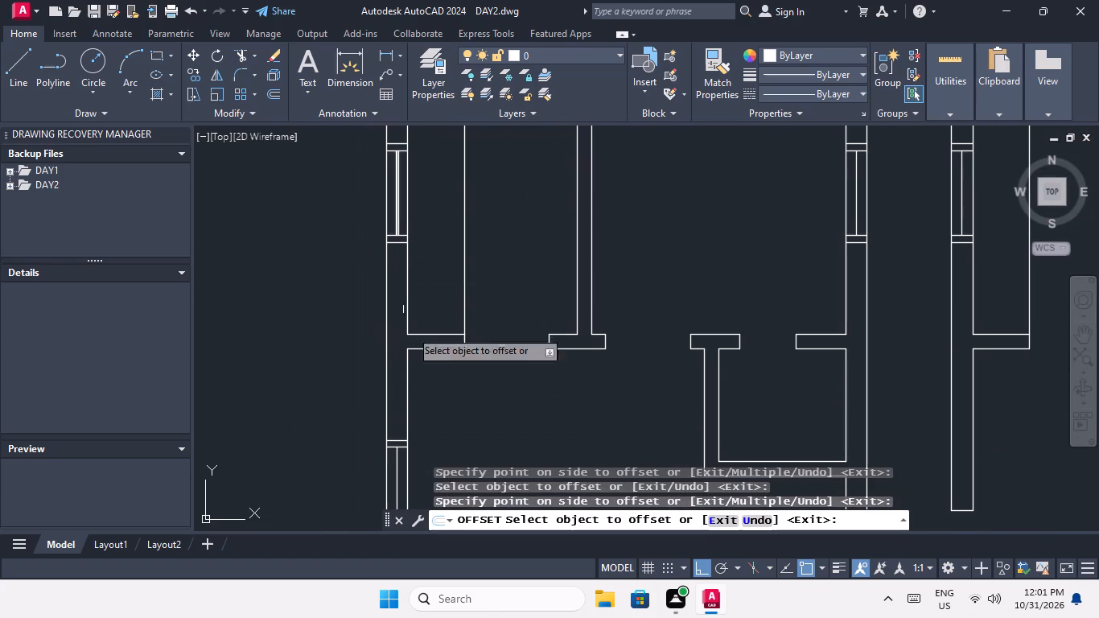
middle_drag(434, 435, 413, 305)
scroll(375, 360, up, 3)
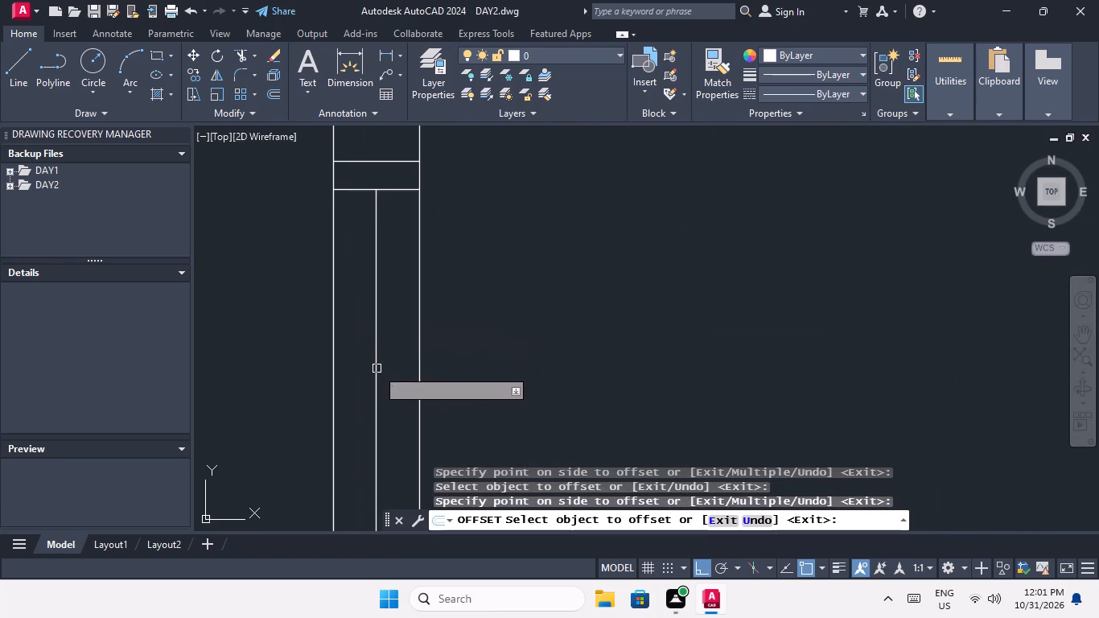
drag(377, 369, 401, 365)
click(421, 358)
scroll(385, 376, up, 2)
drag(360, 393, 332, 404)
click(318, 413)
Offset the centre line of the bottom-row left unit's corridor-side window by 1/2" to both sides.
scroll(344, 345, down, 4)
middle_drag(384, 363, 418, 277)
scroll(426, 265, down, 3)
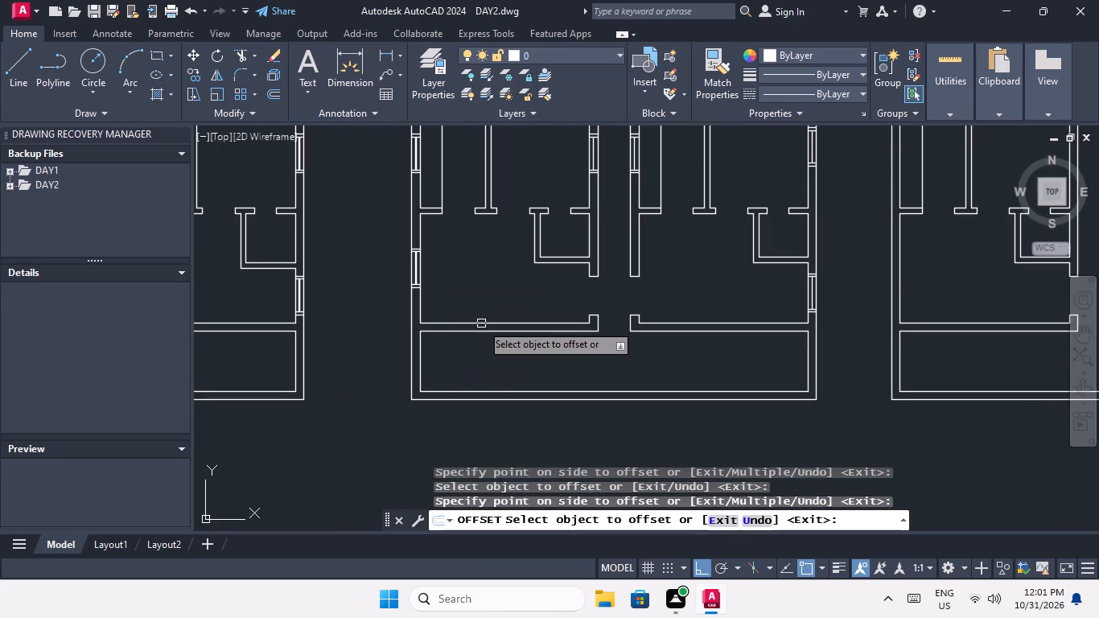
middle_drag(471, 259, 363, 465)
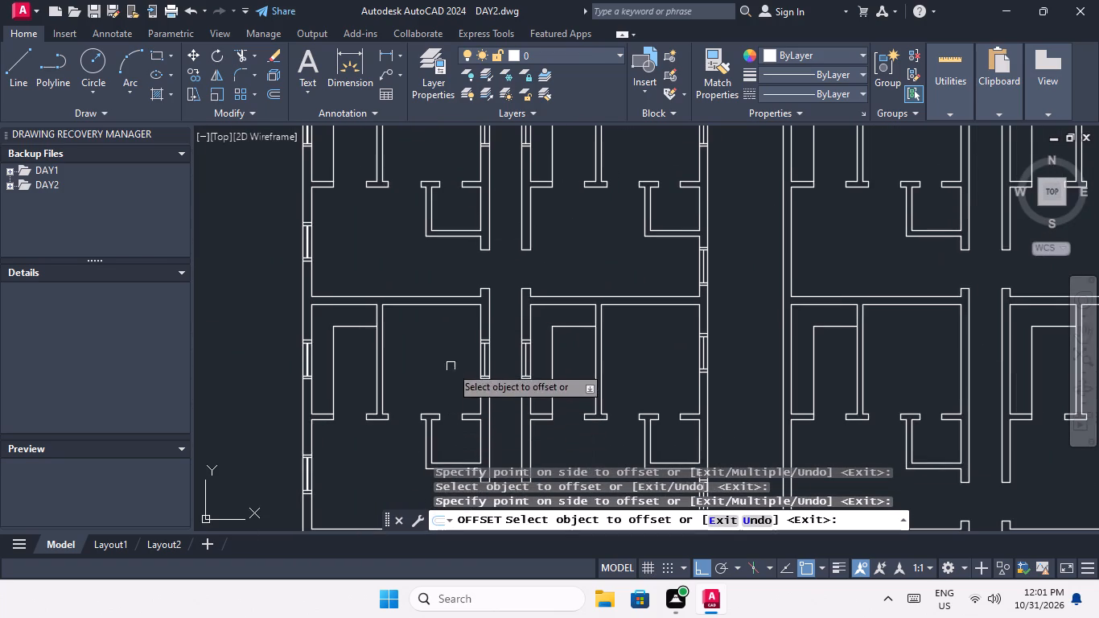
scroll(484, 357, up, 4)
drag(473, 377, 489, 374)
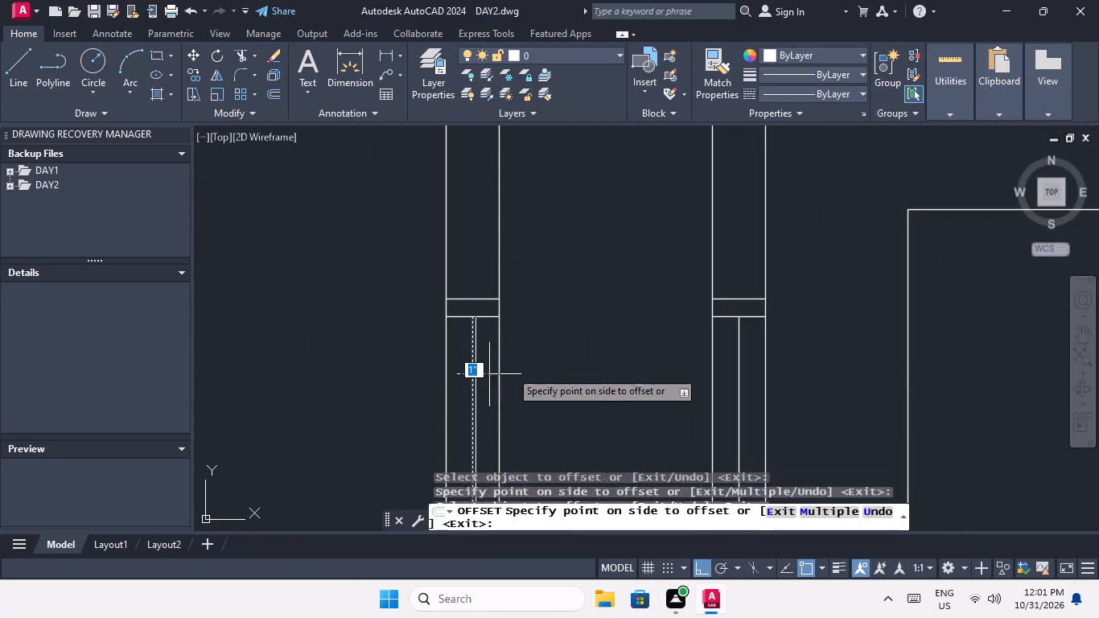
click(537, 362)
scroll(479, 384, up, 2)
drag(459, 380, 415, 398)
click(406, 403)
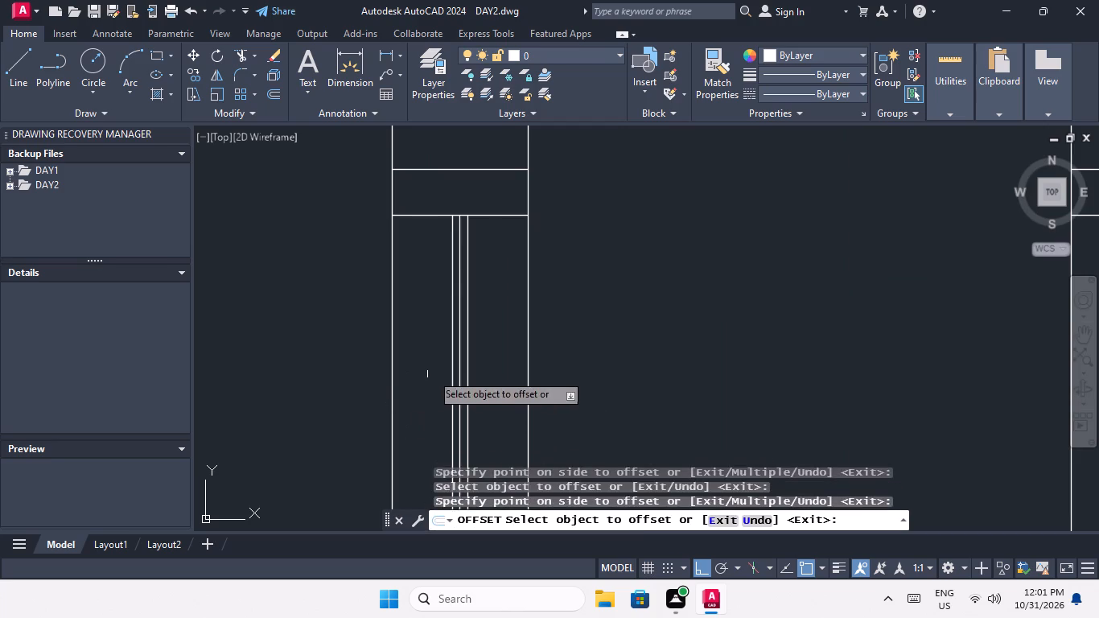
Offset the centre line of the third-row left unit's corridor-side window by 1/2" to both sides.
scroll(433, 368, down, 3)
scroll(480, 297, down, 1)
middle_drag(479, 297, 454, 445)
middle_drag(459, 343, 462, 461)
scroll(459, 343, down, 1)
middle_drag(454, 321, 454, 378)
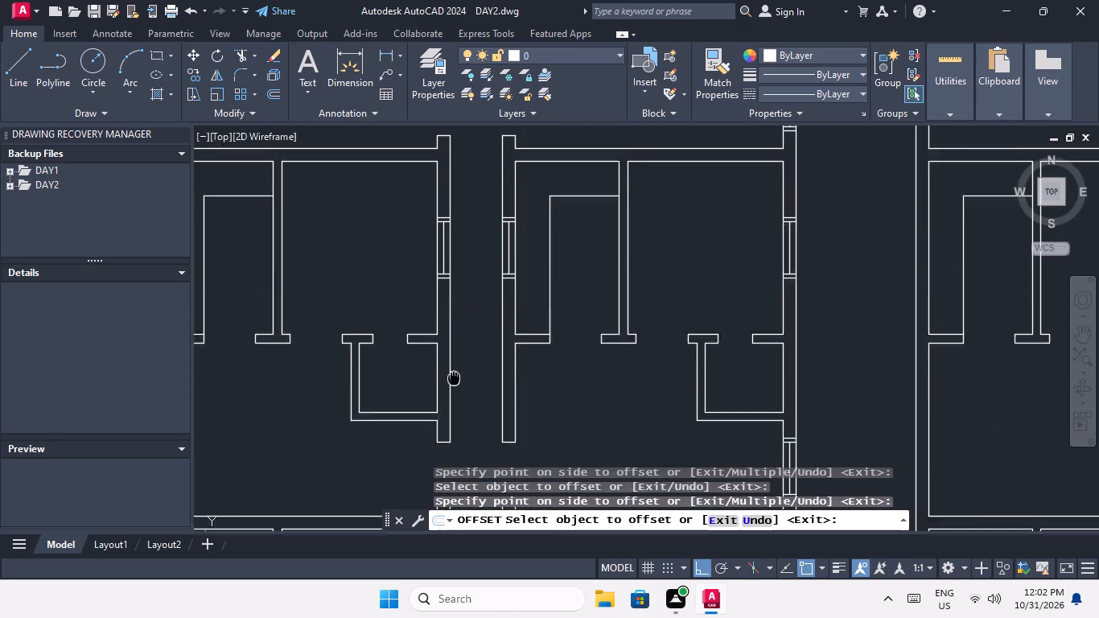
middle_drag(454, 378, 454, 392)
scroll(442, 255, up, 3)
drag(444, 282, 459, 282)
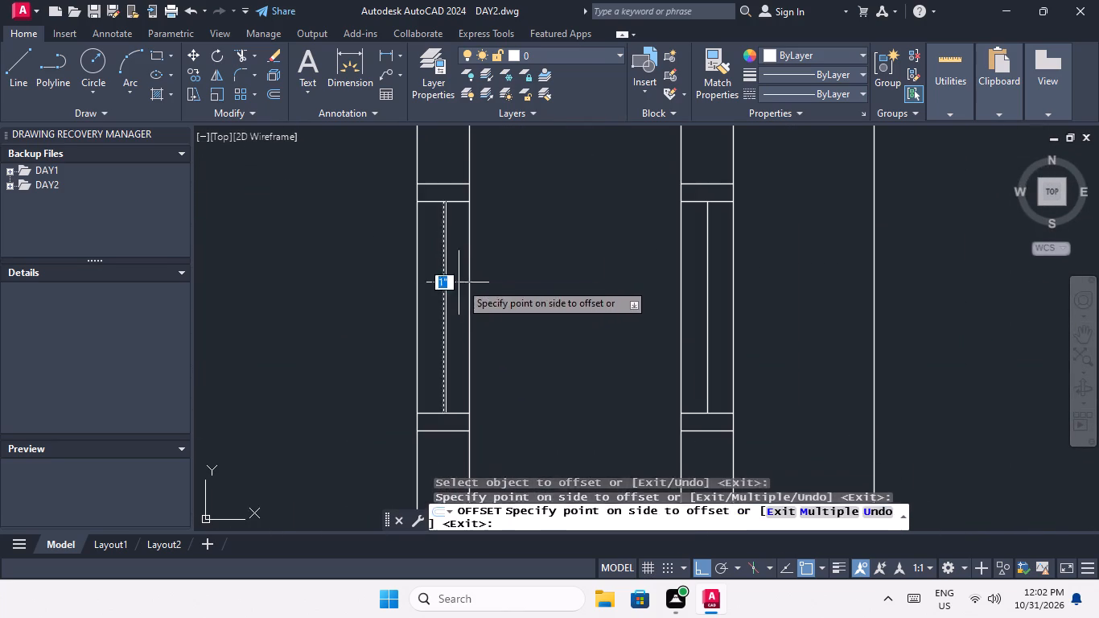
click(465, 282)
scroll(444, 302, up, 4)
drag(440, 304, 423, 316)
click(389, 340)
Offset the centre line of the second-row left unit's corridor-side window by 1/2" to both sides.
scroll(396, 322, down, 5)
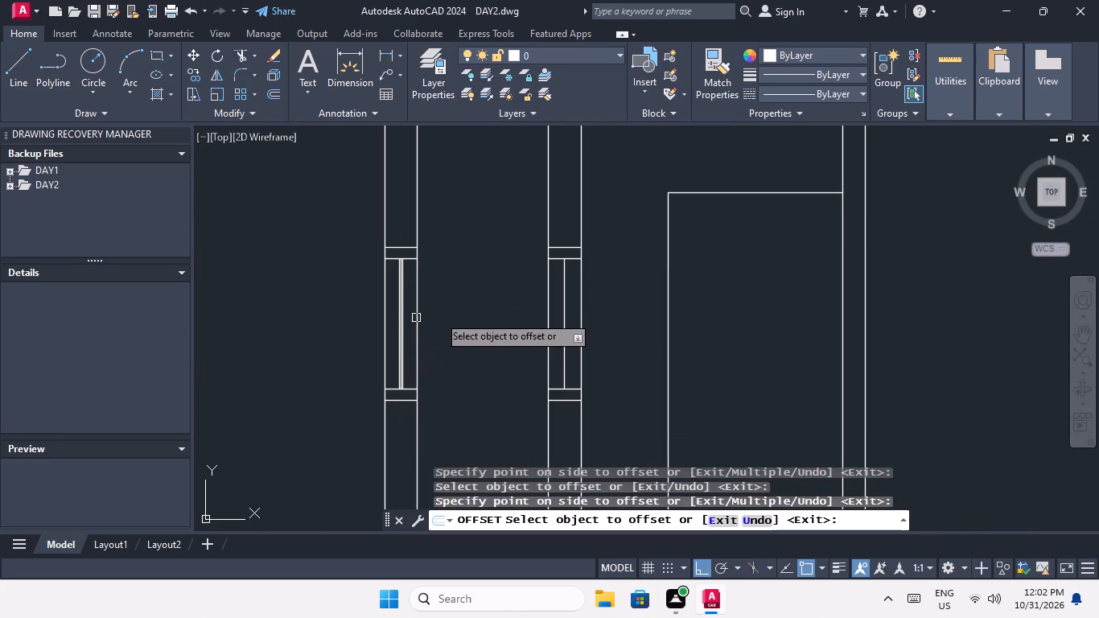
middle_drag(489, 313, 490, 468)
scroll(455, 355, down, 2)
middle_drag(455, 356, 456, 476)
middle_drag(460, 350, 467, 446)
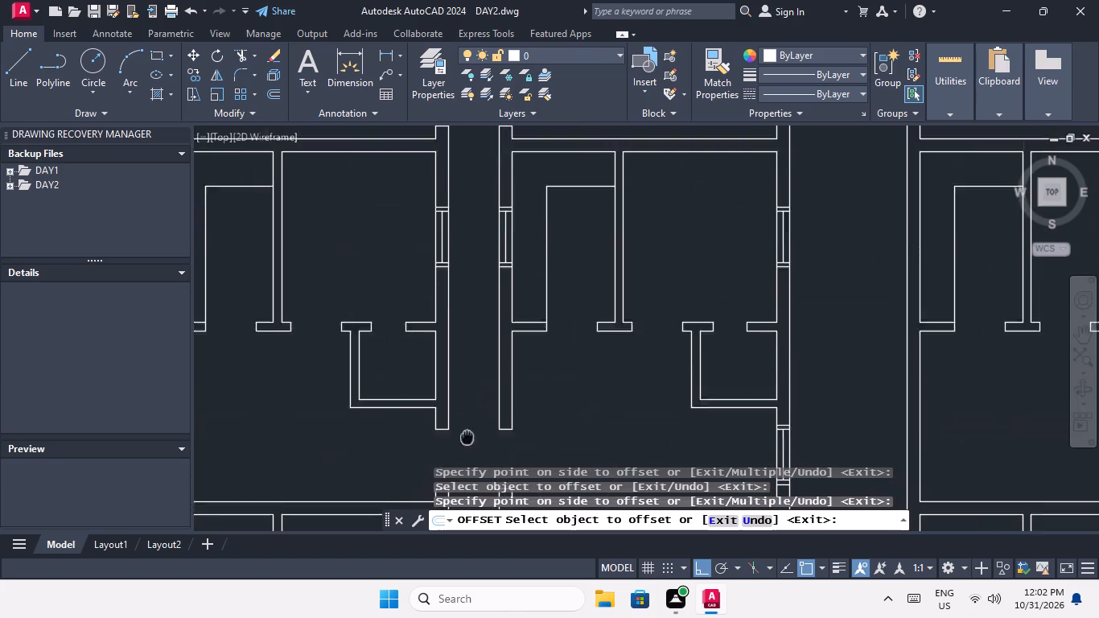
middle_drag(467, 446, 467, 489)
scroll(438, 289, up, 4)
drag(454, 305, 459, 305)
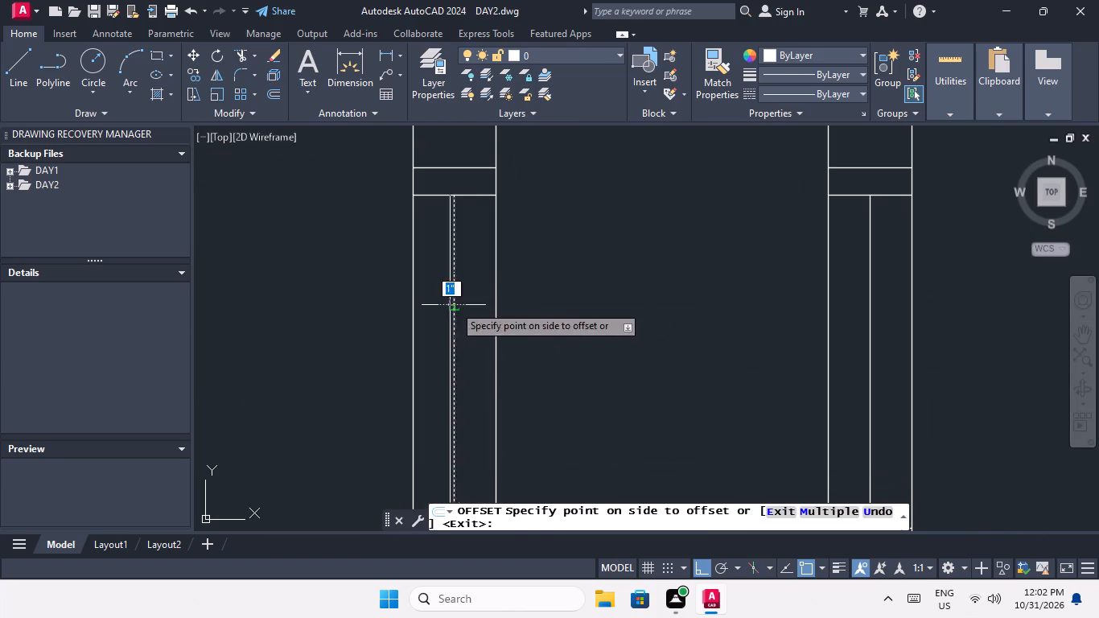
drag(459, 305, 482, 302)
click(517, 296)
scroll(451, 317, up, 3)
drag(466, 314, 392, 349)
click(348, 376)
Offset the centre line of the top-row left unit's corridor-side window by 1/2" to both sides.
scroll(367, 348, down, 5)
scroll(425, 273, down, 1)
middle_drag(427, 284, 413, 474)
scroll(438, 327, down, 2)
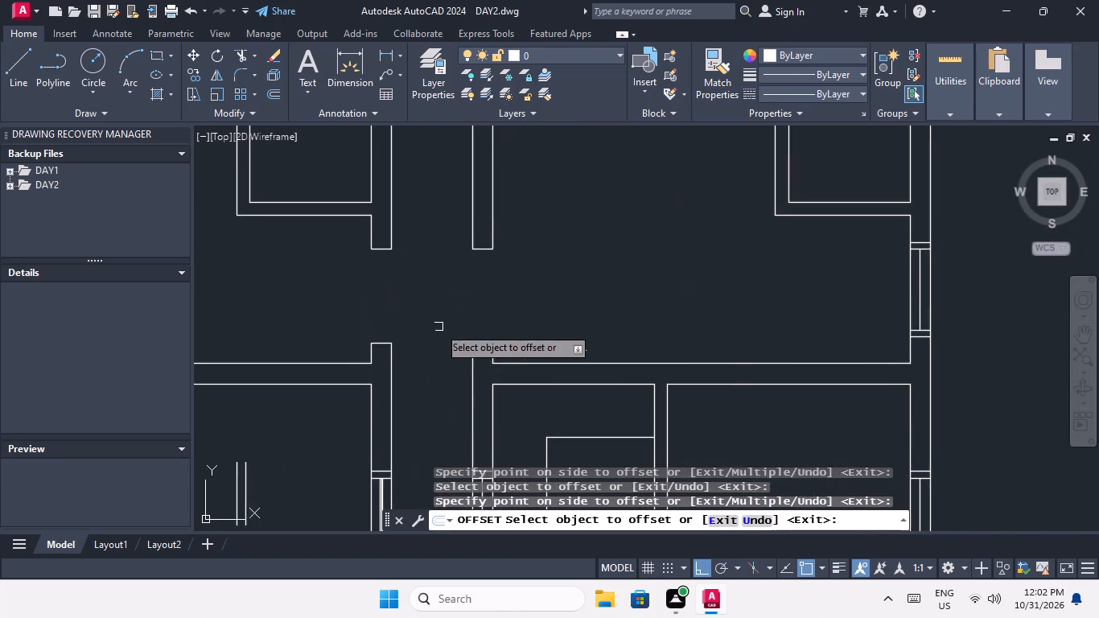
middle_drag(439, 356, 442, 423)
middle_click(442, 423)
scroll(422, 251, up, 4)
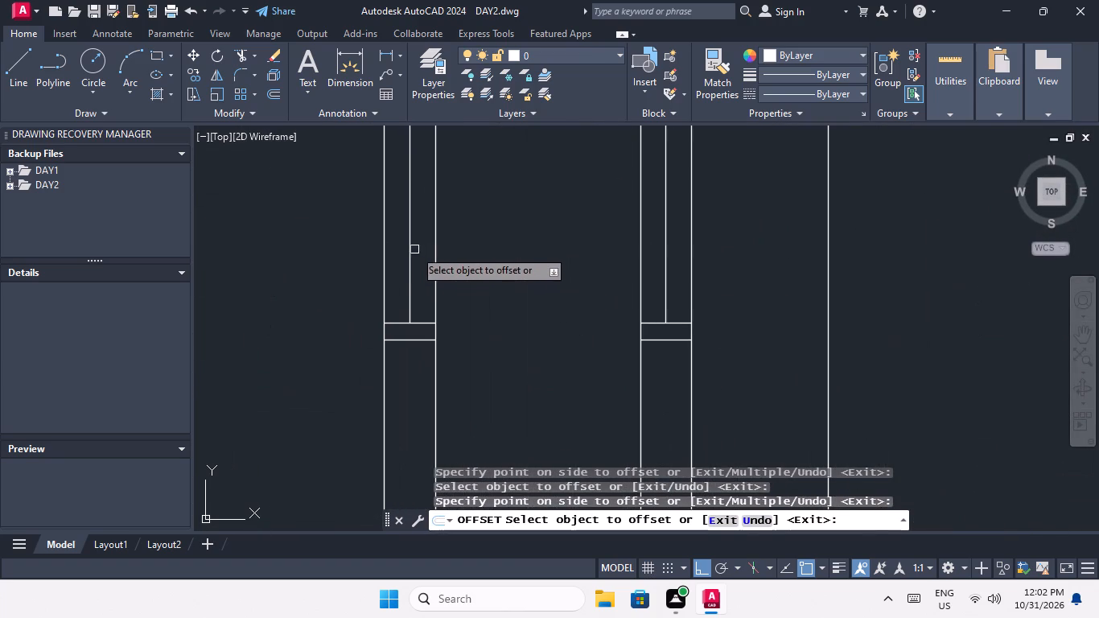
drag(410, 251, 443, 249)
click(457, 249)
scroll(423, 273, up, 2)
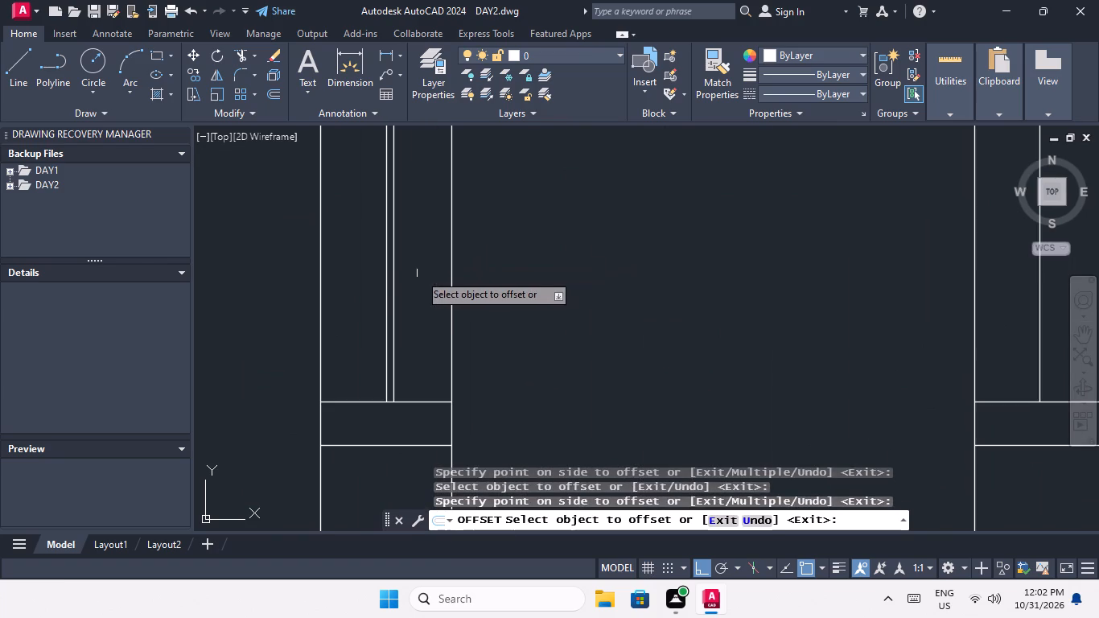
drag(385, 282, 366, 298)
click(340, 314)
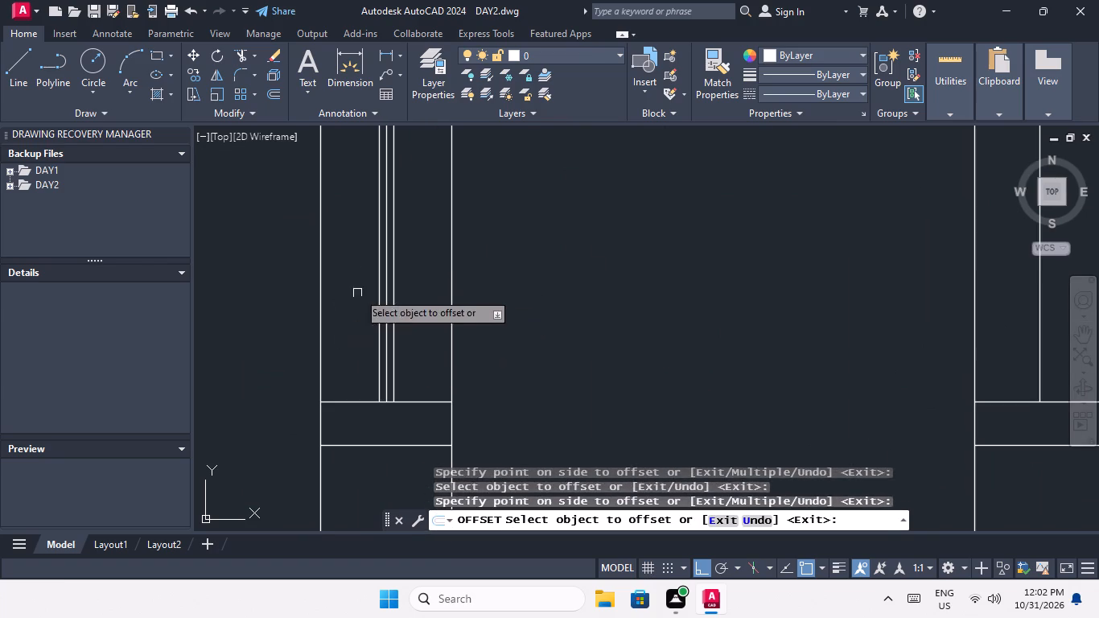
Offset the centre line of the top-row right unit's corridor-side window by 1/2" to both sides.
scroll(364, 284, down, 4)
scroll(475, 269, up, 4)
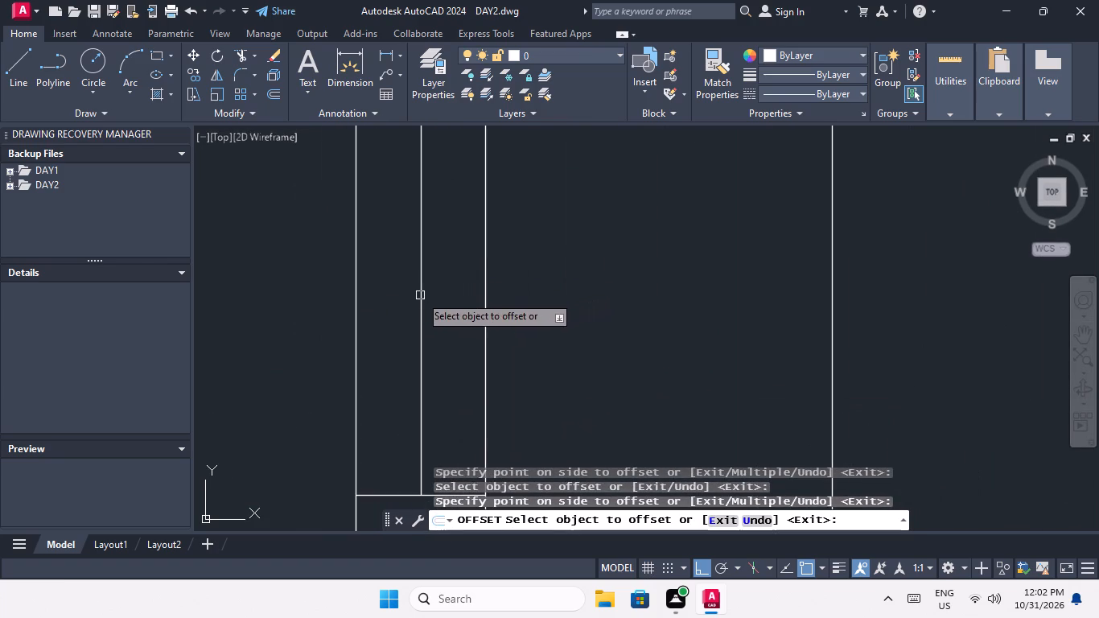
drag(419, 296, 463, 290)
click(480, 286)
scroll(436, 307, up, 2)
drag(397, 320, 373, 335)
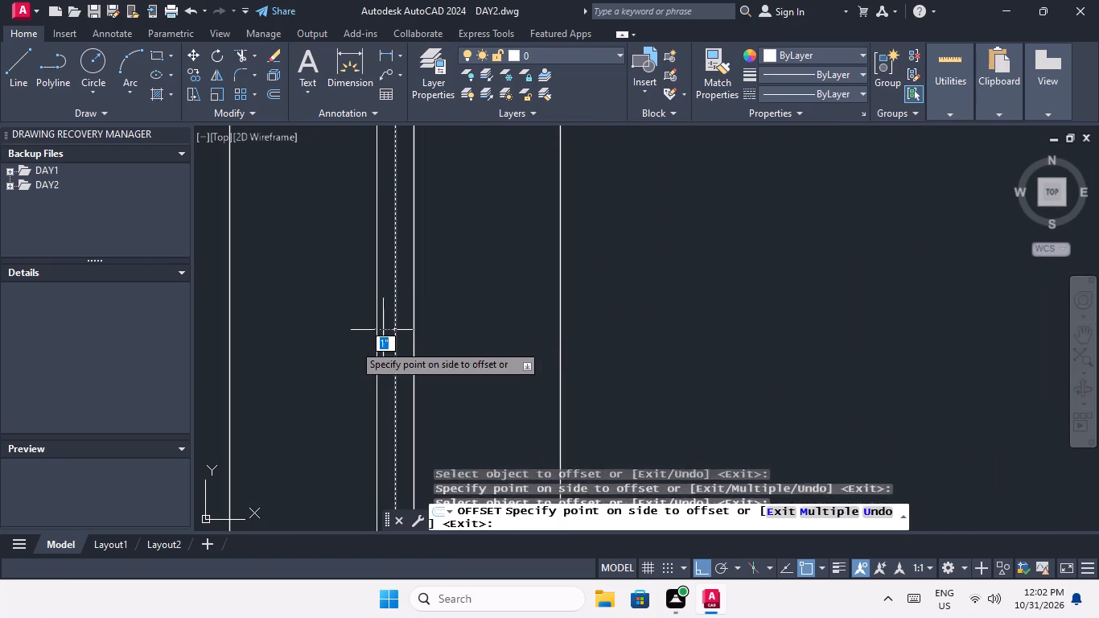
click(323, 356)
Offset the centre line of the second-row right unit's corridor-side window by 1/2" to both sides.
scroll(350, 307, down, 6)
middle_drag(368, 336, 372, 245)
scroll(375, 240, down, 3)
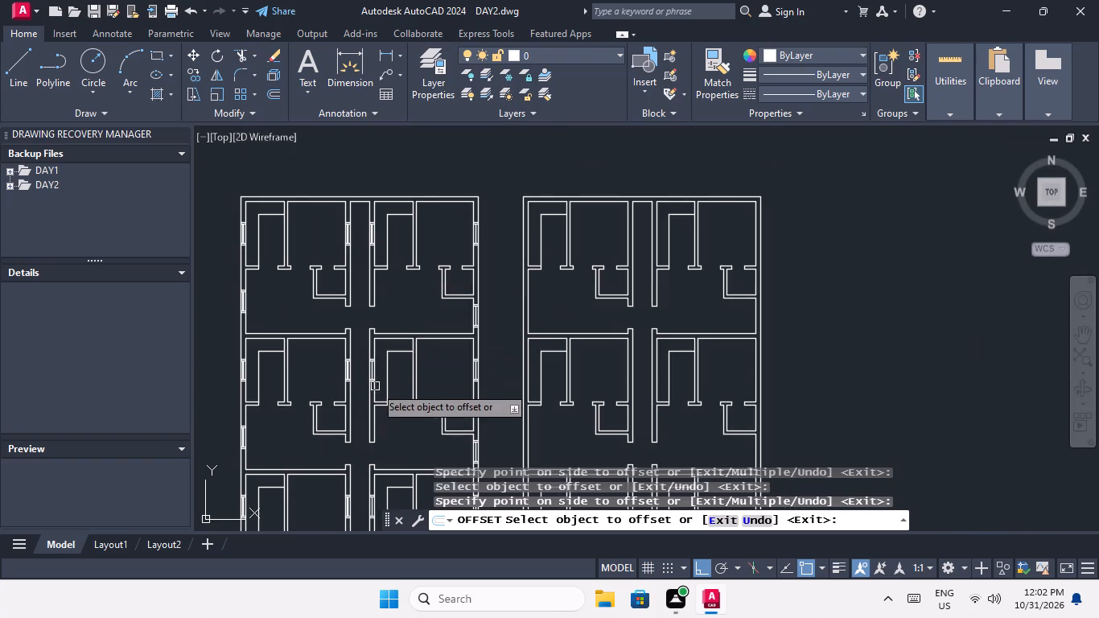
scroll(375, 386, up, 4)
drag(351, 311, 368, 312)
click(385, 312)
scroll(335, 336, up, 3)
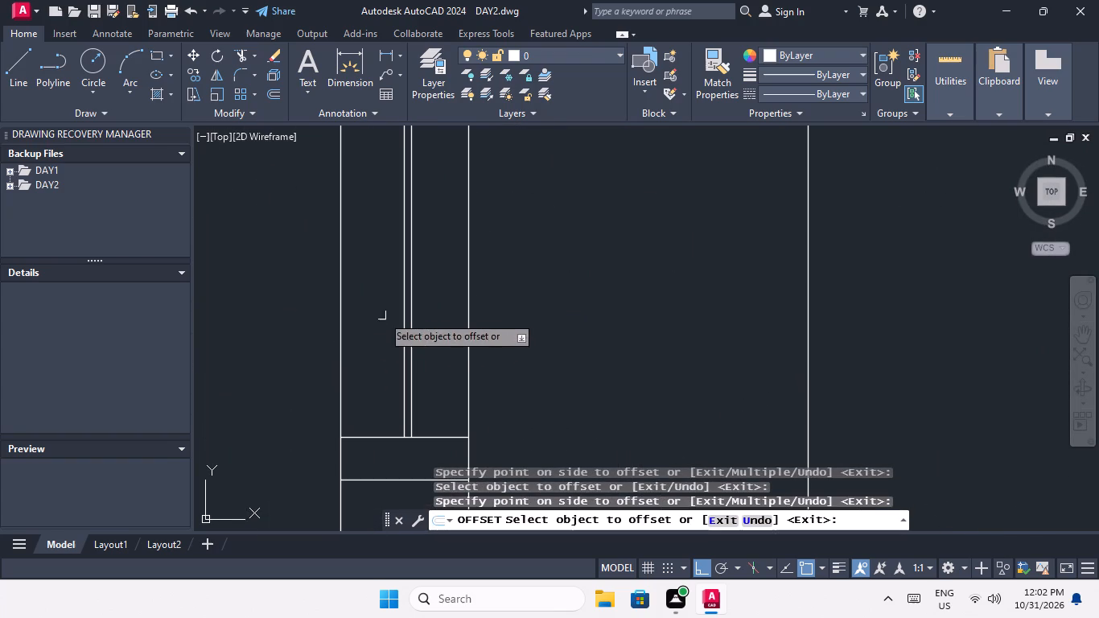
drag(402, 303, 347, 339)
drag(324, 352, 332, 345)
Offset the centre line of the third-row right unit's corridor-side window by 1/2" to both sides.
scroll(371, 269, down, 5)
middle_drag(377, 356, 390, 241)
middle_drag(418, 371, 402, 279)
scroll(377, 405, up, 2)
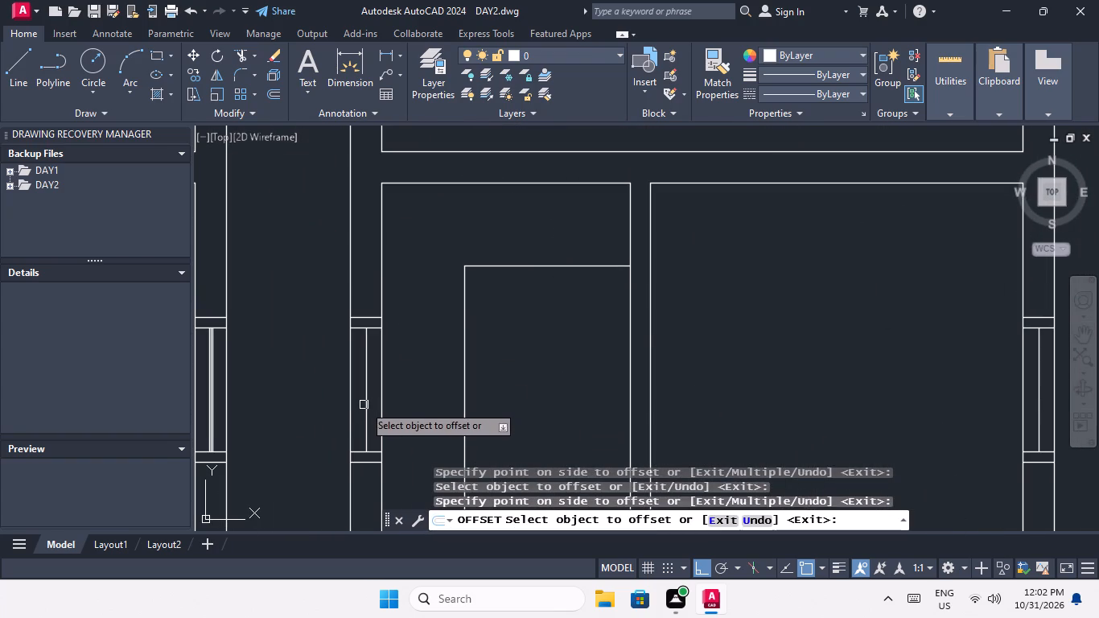
drag(364, 404, 372, 403)
click(396, 399)
scroll(369, 412, up, 3)
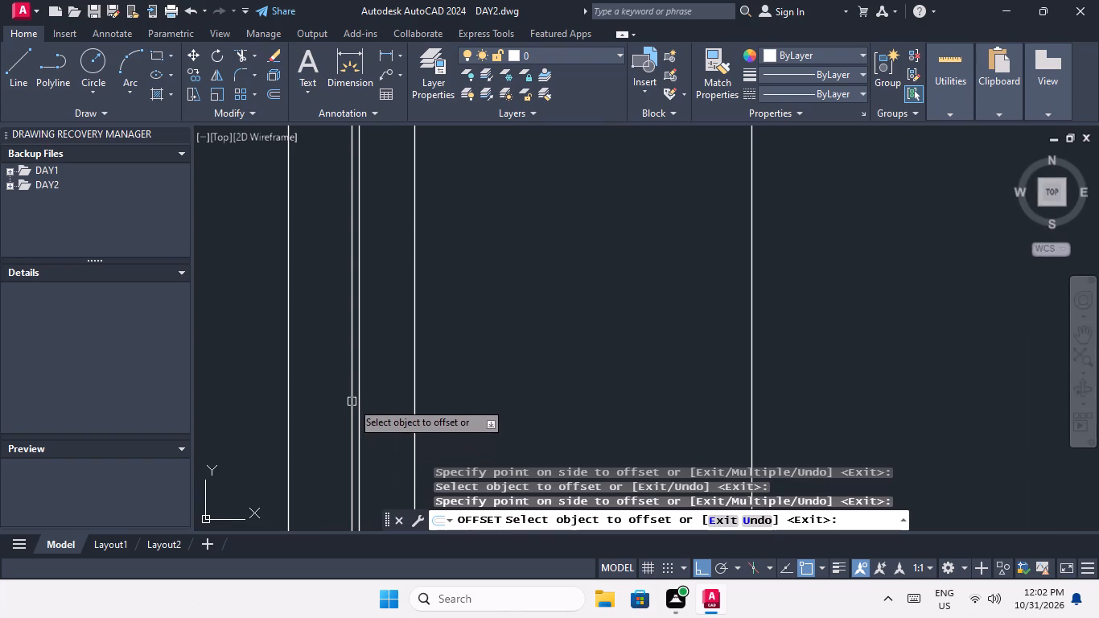
drag(352, 402, 335, 410)
click(302, 431)
Offset the centre line of the bottom-row right unit's corridor-side window by 1/2" to both sides.
scroll(327, 346, down, 4)
middle_drag(339, 393, 338, 249)
scroll(338, 234, down, 3)
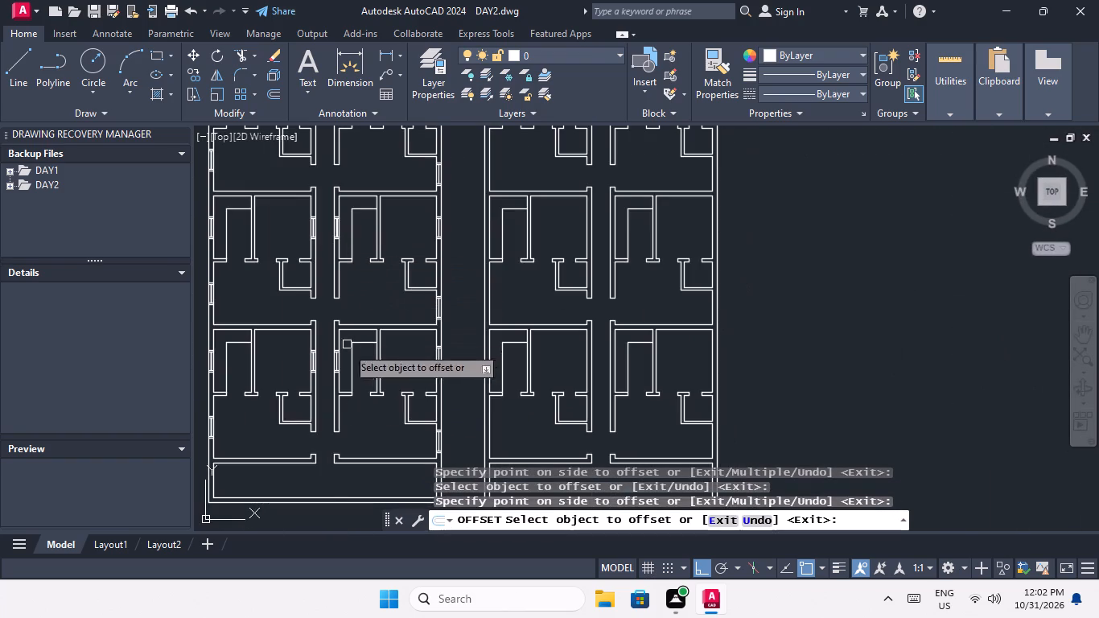
scroll(332, 376, up, 5)
drag(364, 320, 365, 320)
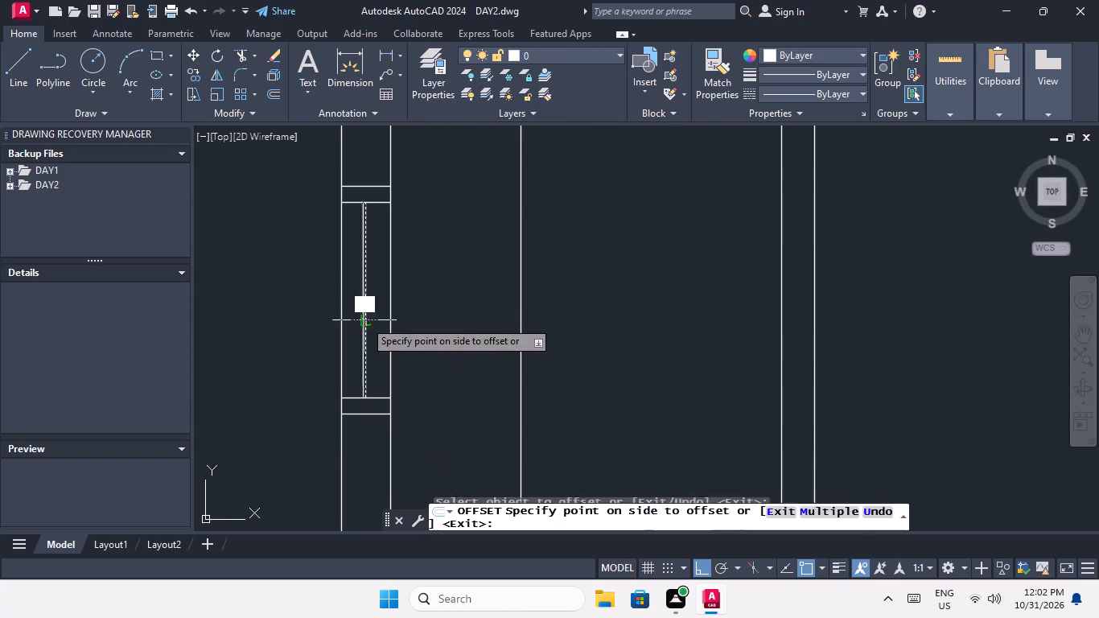
drag(365, 320, 404, 318)
click(414, 315)
scroll(367, 332, up, 3)
drag(360, 333, 348, 342)
click(306, 370)
Offset the centre line of the bottom-row right unit's lower outer window by 1/2" to both sides.
scroll(327, 308, down, 4)
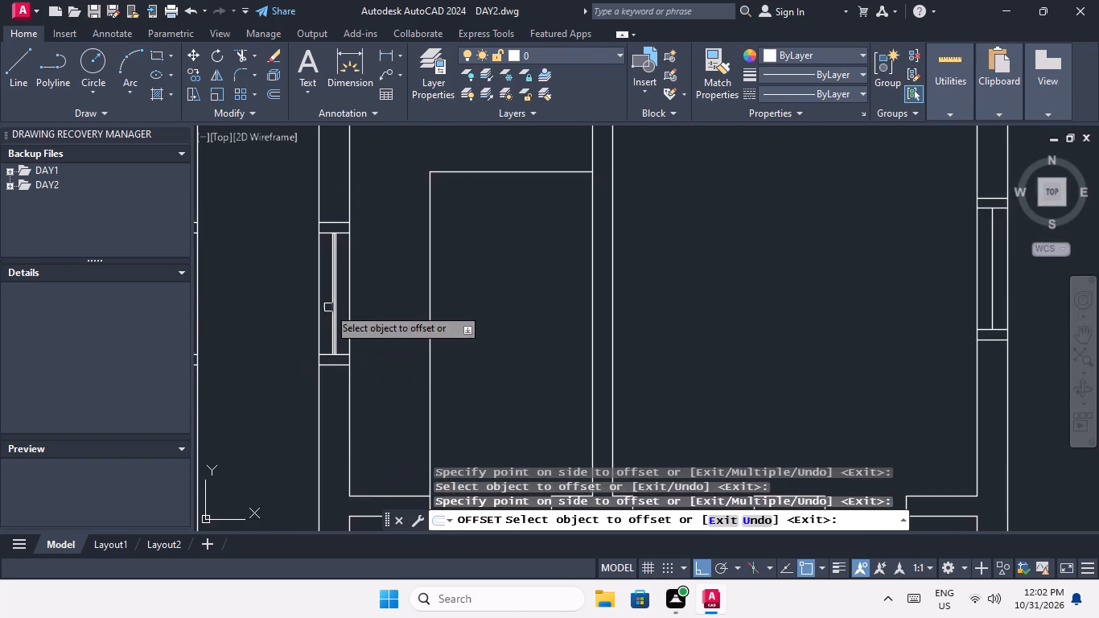
middle_drag(333, 405, 351, 283)
scroll(354, 266, down, 4)
middle_drag(401, 319, 375, 380)
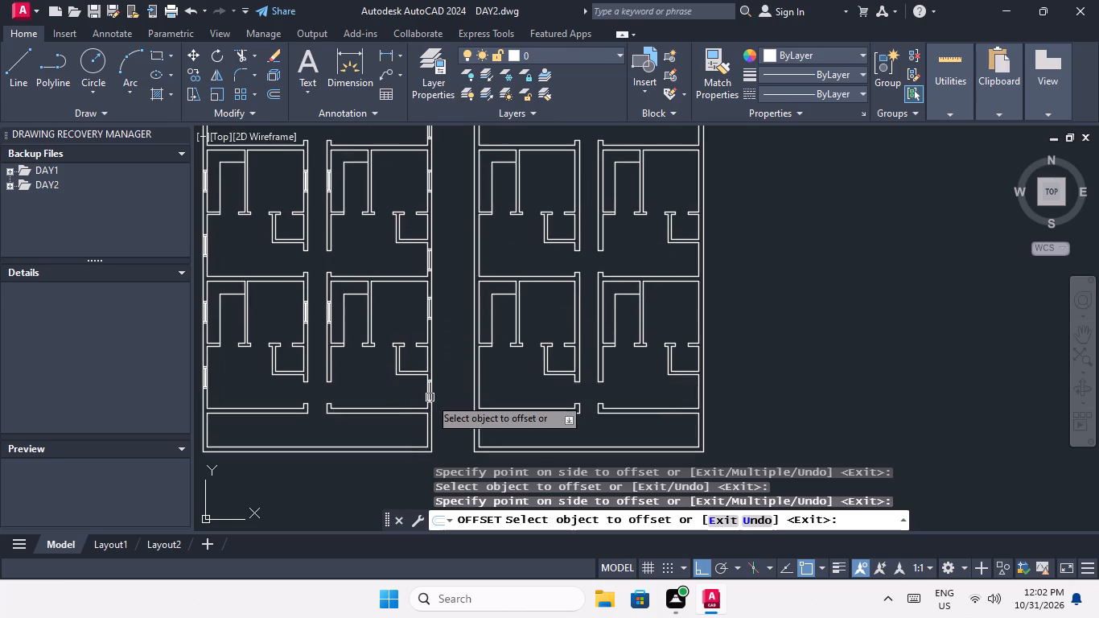
scroll(430, 398, up, 4)
drag(419, 386, 429, 385)
click(454, 382)
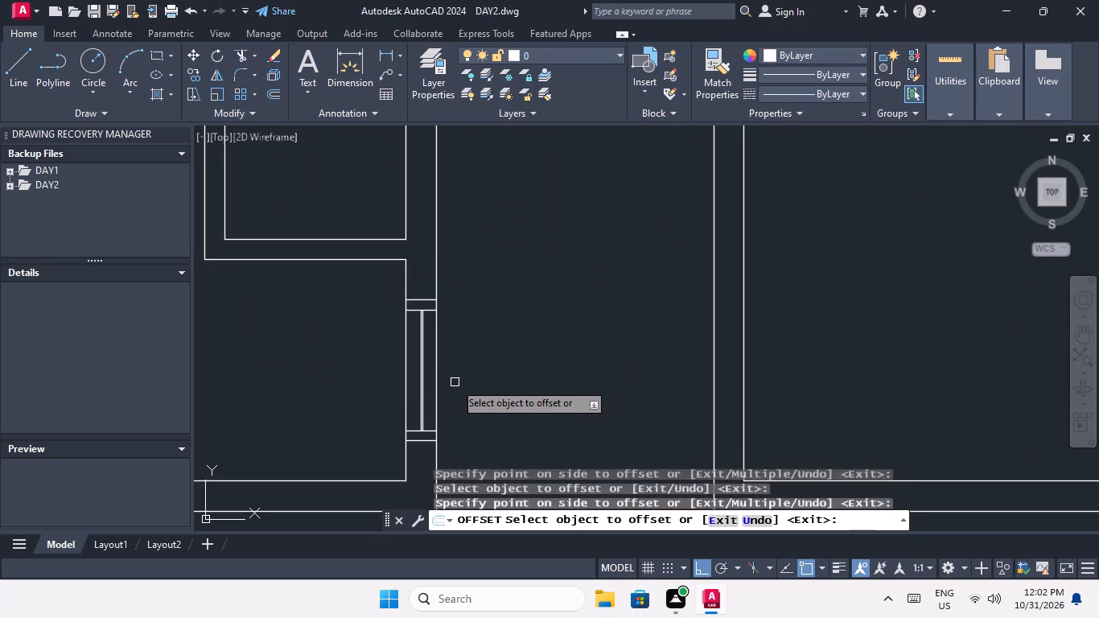
scroll(431, 393, up, 3)
drag(389, 414, 381, 418)
click(362, 426)
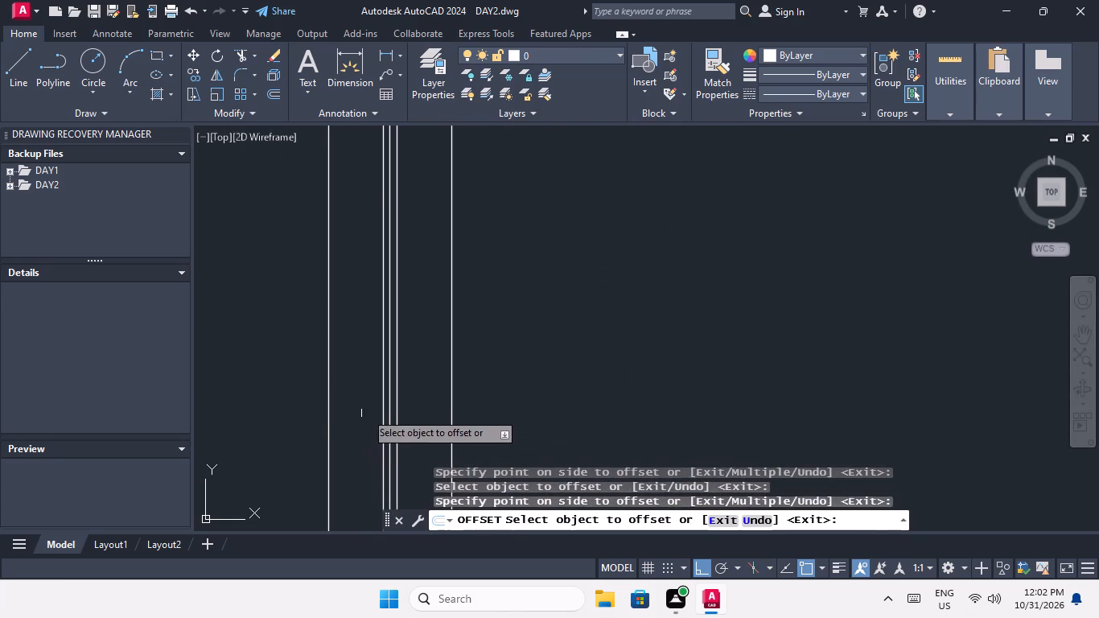
Offset the centre line of the bottom-row right unit's upper outer window by 1/2" to both sides.
scroll(368, 407, down, 4)
middle_drag(418, 373, 426, 480)
middle_drag(433, 386, 441, 512)
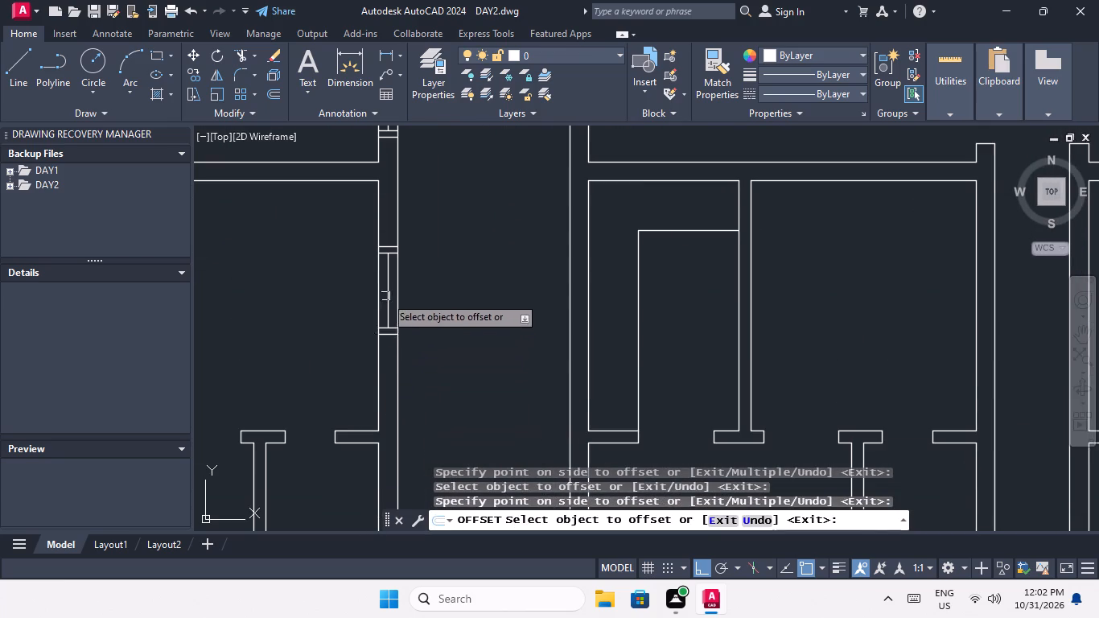
scroll(392, 286, up, 3)
drag(373, 332, 414, 328)
click(417, 327)
scroll(363, 363, up, 2)
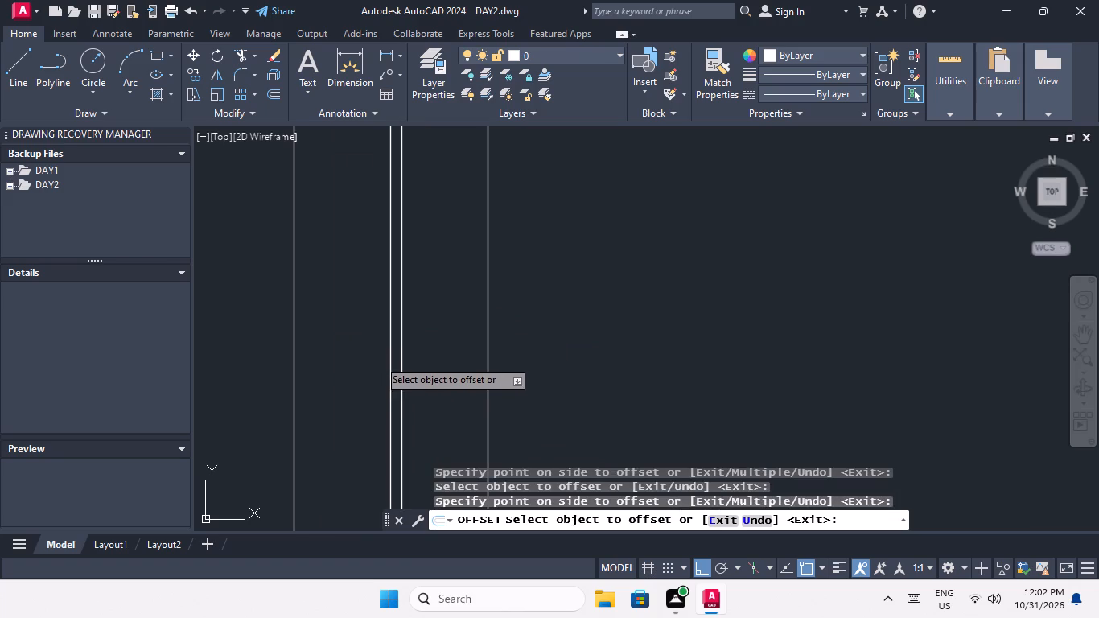
drag(389, 355, 362, 368)
click(343, 382)
Offset the centre line of the third-row right unit's lower outer window by 1/2" to both sides.
scroll(354, 357, down, 3)
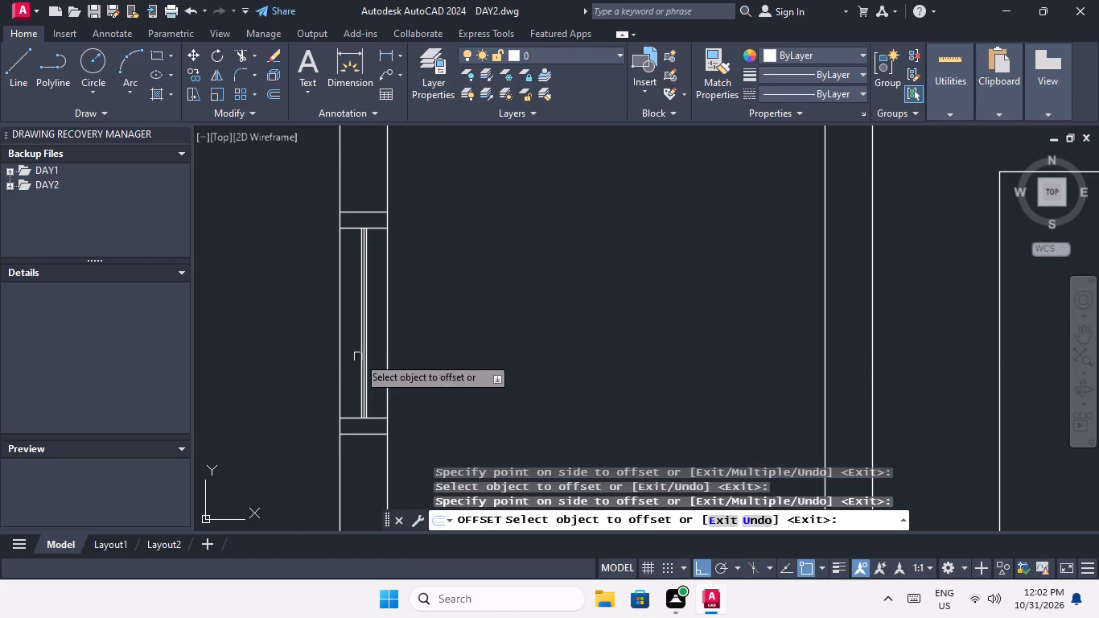
middle_drag(414, 361, 418, 447)
scroll(419, 386, down, 2)
middle_drag(423, 373, 422, 470)
scroll(391, 304, up, 3)
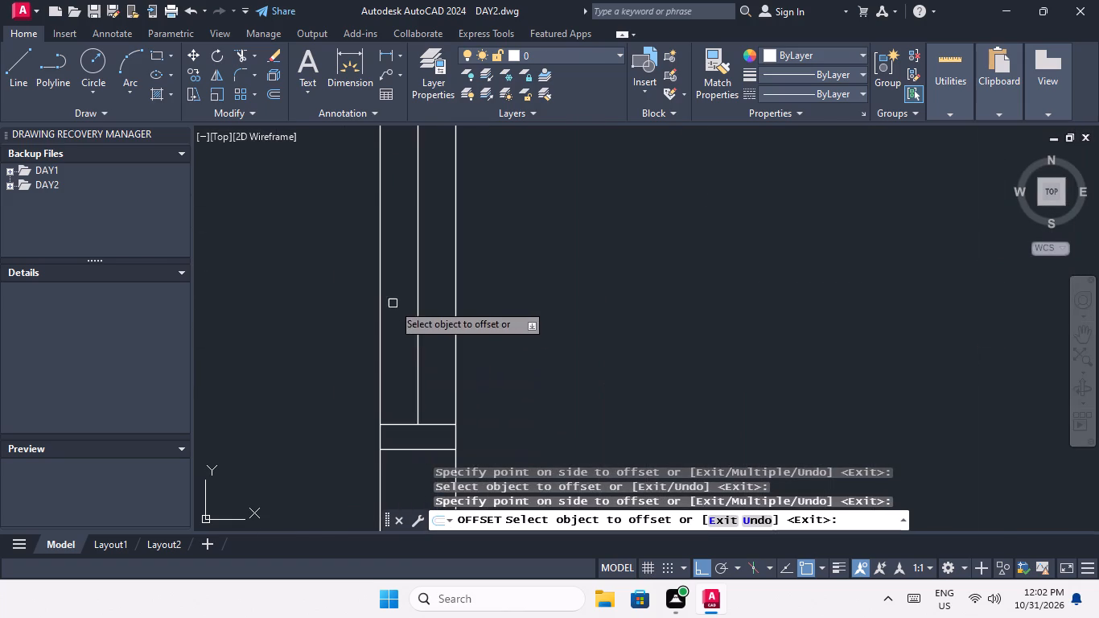
drag(418, 293, 429, 291)
click(452, 286)
scroll(418, 308, up, 3)
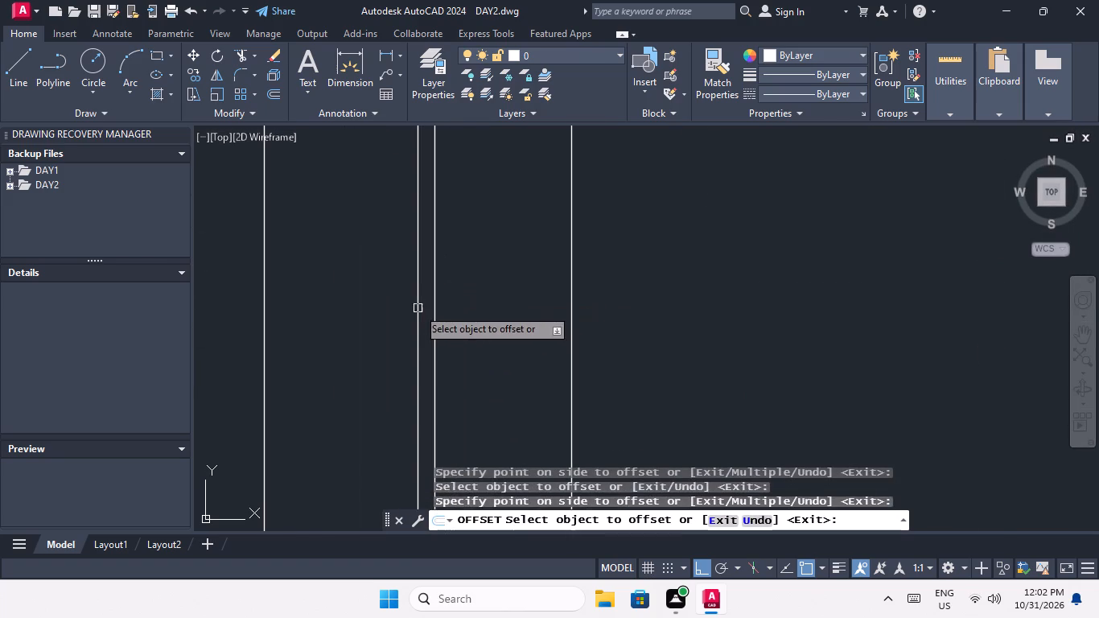
drag(418, 308, 379, 336)
click(365, 344)
Offset the centre line of the third-row right unit's upper outer window by 1/2" to both sides.
scroll(364, 344, down, 5)
middle_drag(428, 328, 443, 436)
scroll(456, 370, down, 2)
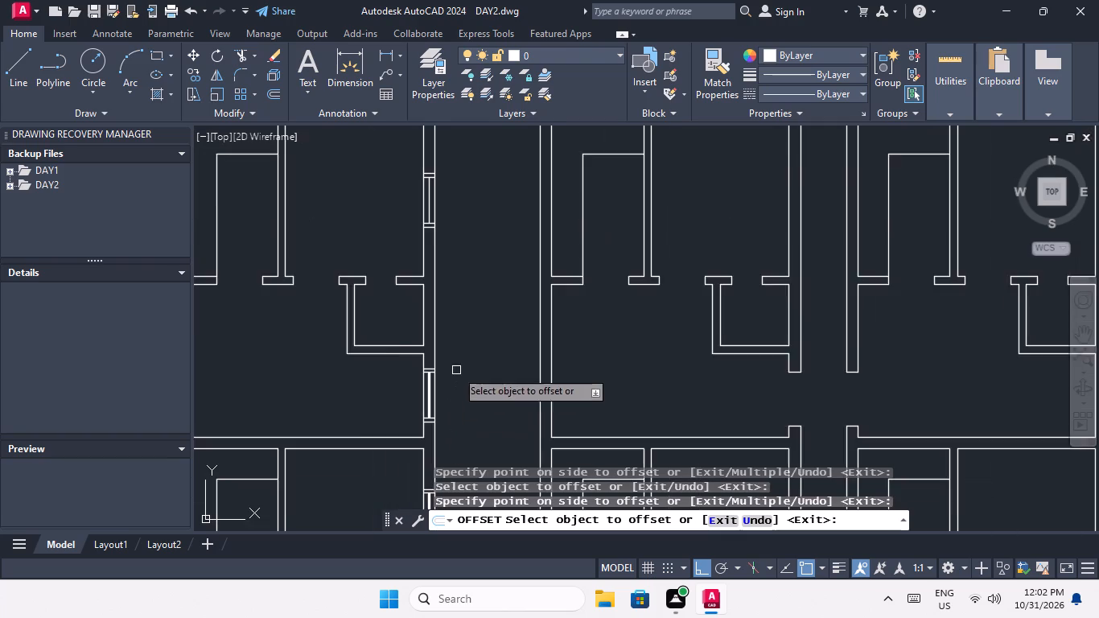
middle_drag(456, 369, 459, 455)
scroll(460, 436, down, 1)
scroll(443, 352, up, 5)
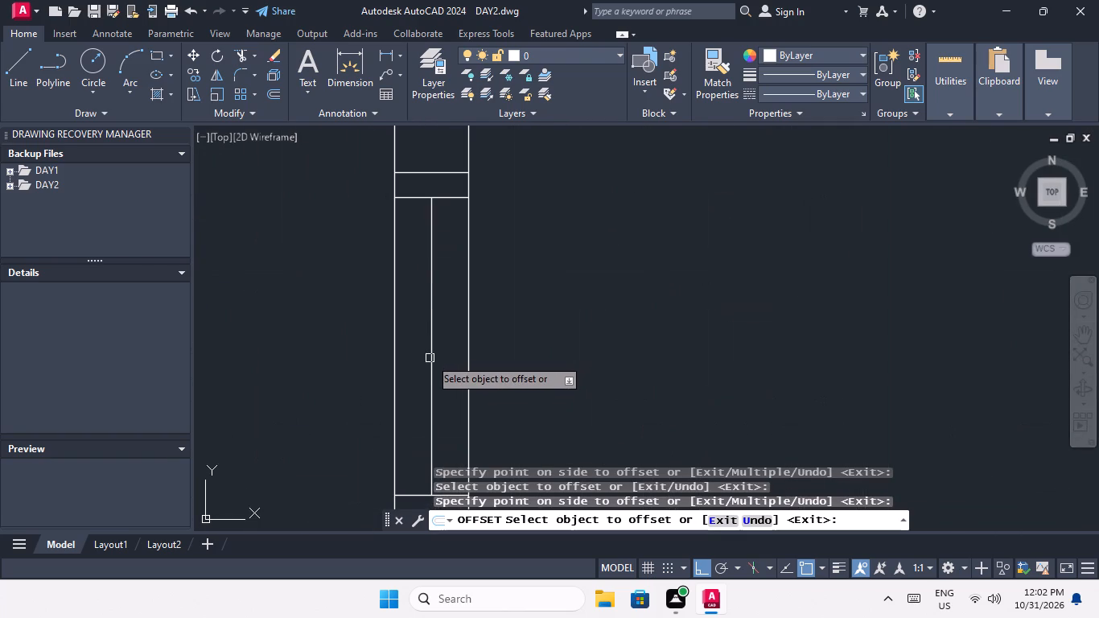
drag(430, 358, 471, 352)
click(487, 348)
scroll(423, 375, up, 2)
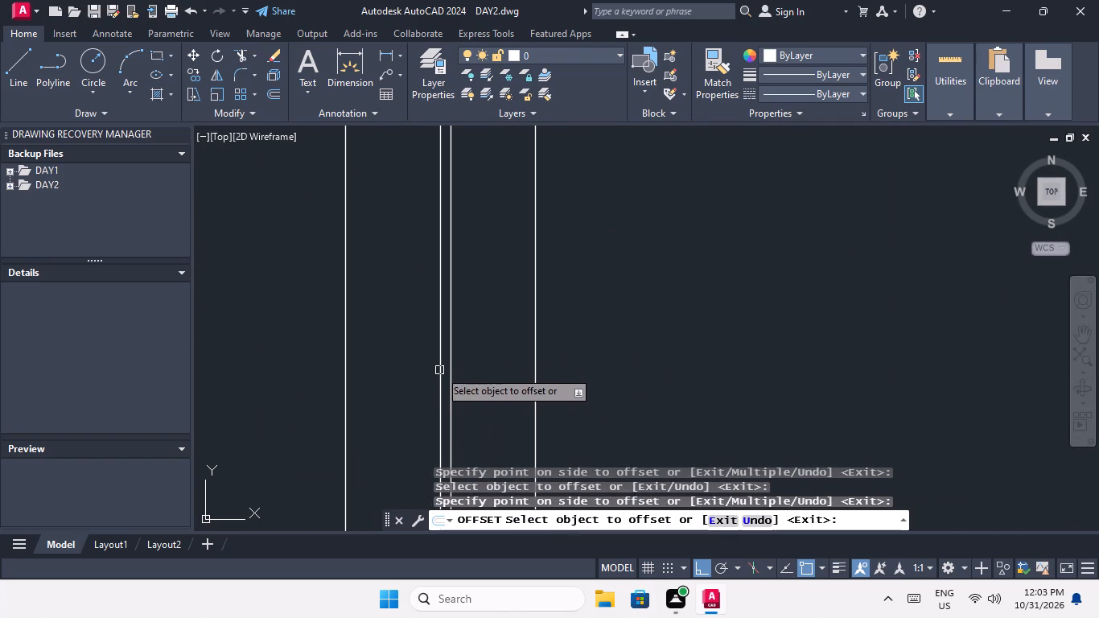
drag(439, 370, 413, 385)
click(396, 398)
Offset the centre line of the second-row right unit's lower outer window by 1/2" to both sides.
scroll(400, 373, down, 4)
middle_drag(465, 378, 480, 464)
middle_drag(493, 265, 500, 372)
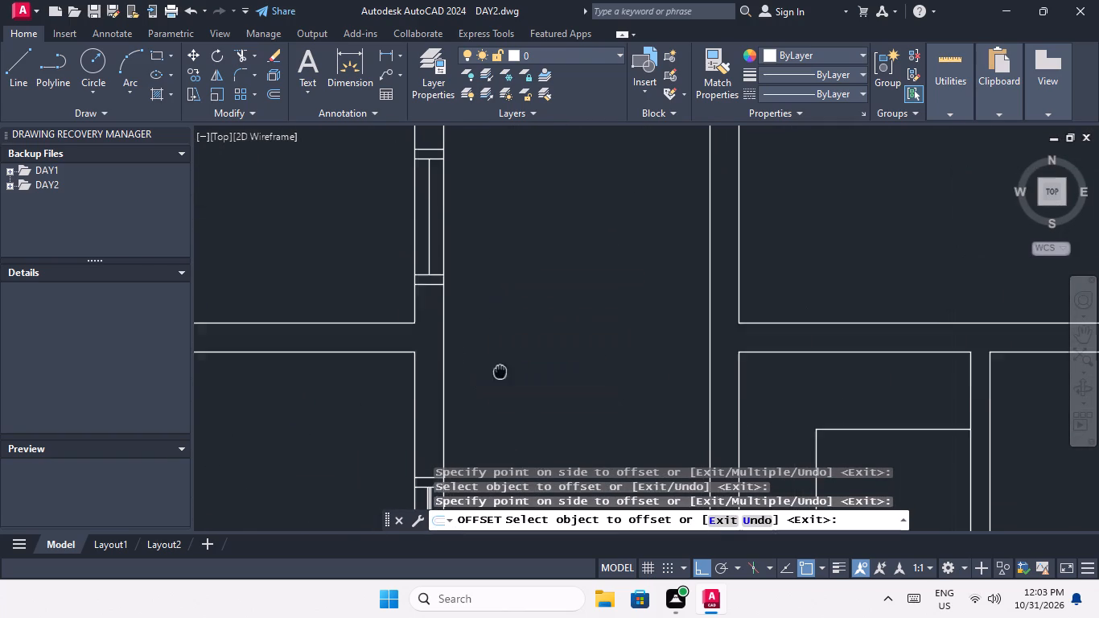
middle_drag(500, 372, 500, 414)
scroll(430, 262, up, 2)
click(427, 274)
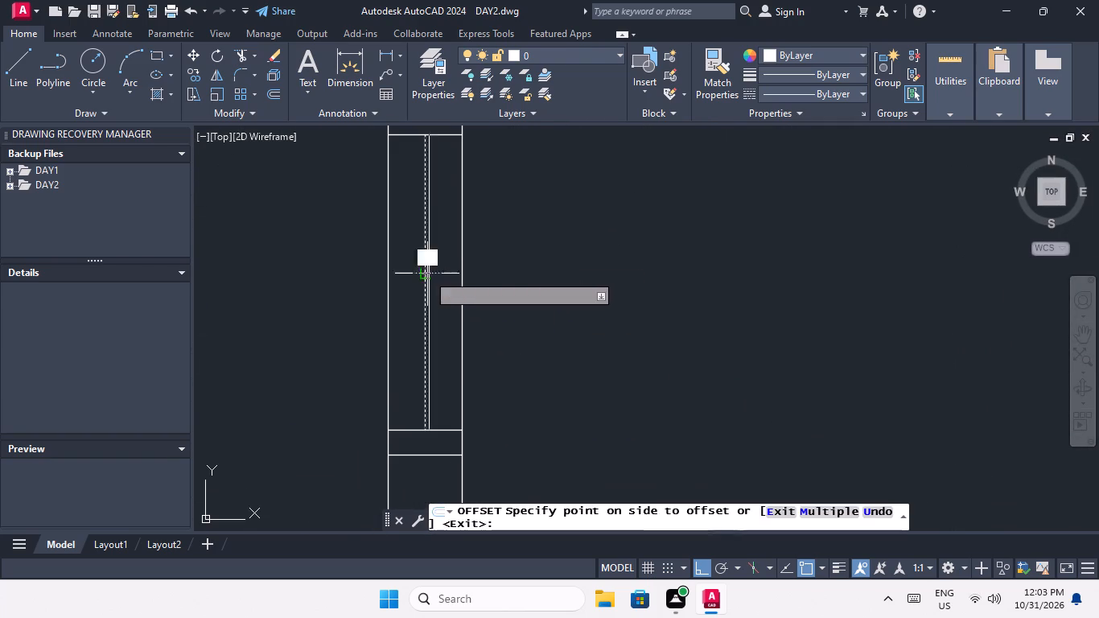
drag(513, 271, 511, 278)
scroll(430, 314, up, 3)
drag(408, 319, 377, 339)
click(351, 354)
Offset the centre line of the second-row right unit's upper outer window by 1/2" to both sides.
scroll(356, 347, down, 3)
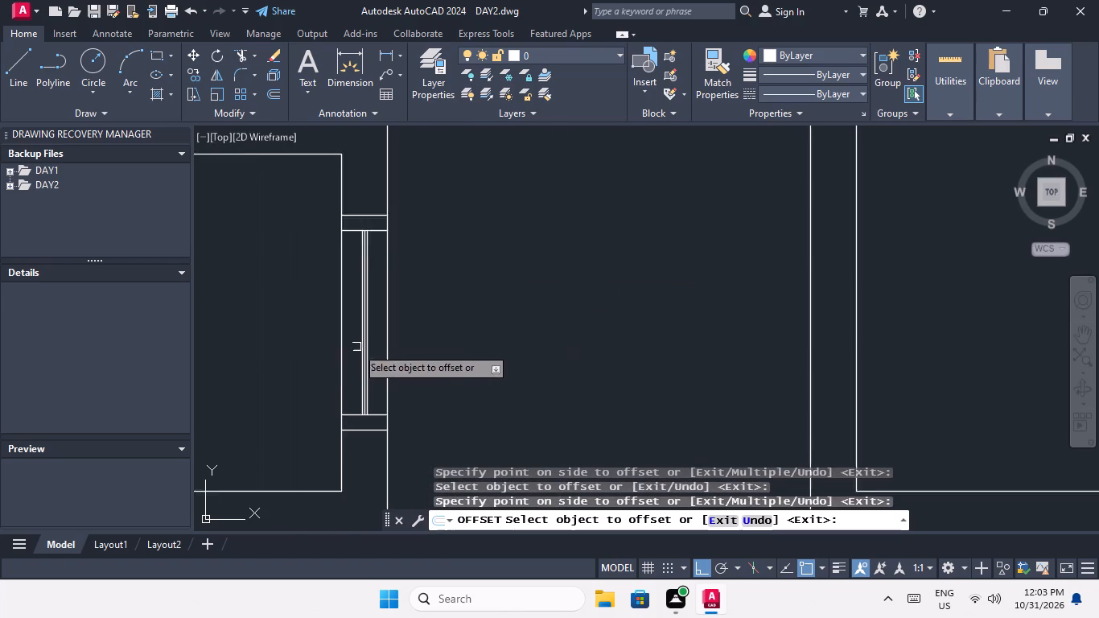
scroll(356, 347, down, 2)
middle_drag(445, 318, 461, 406)
scroll(471, 336, down, 2)
middle_drag(471, 328, 485, 433)
scroll(439, 286, up, 5)
drag(538, 312, 562, 315)
click(602, 314)
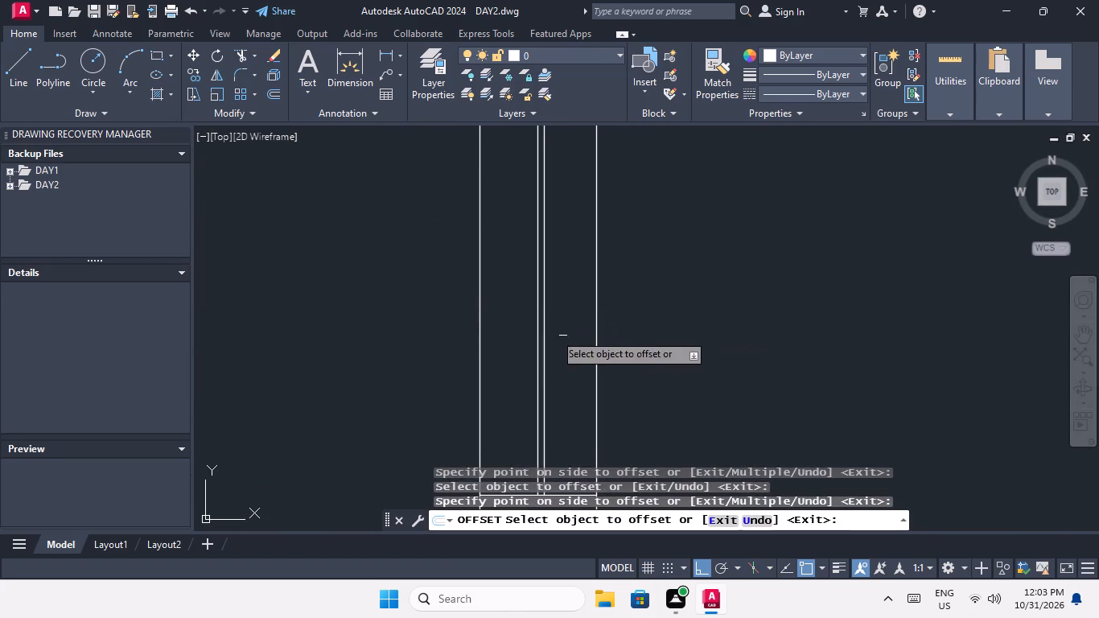
drag(535, 334, 521, 342)
click(502, 352)
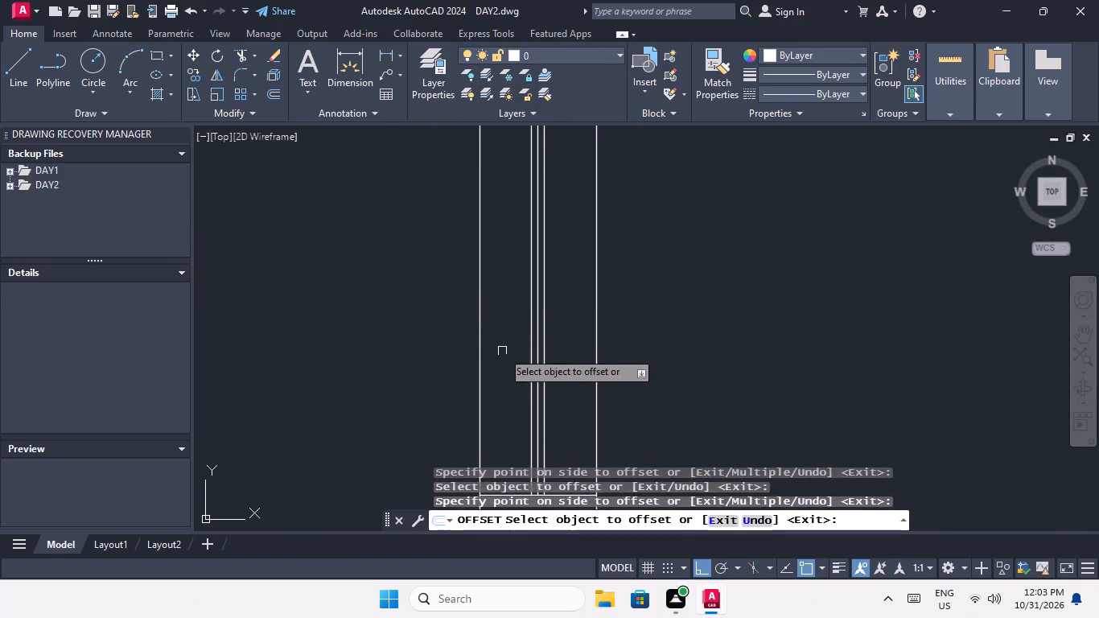
Offset the centre line of the top-row right unit's lower outer window by 1/2" to both sides.
scroll(503, 348, down, 5)
middle_drag(557, 323, 543, 439)
scroll(481, 336, up, 4)
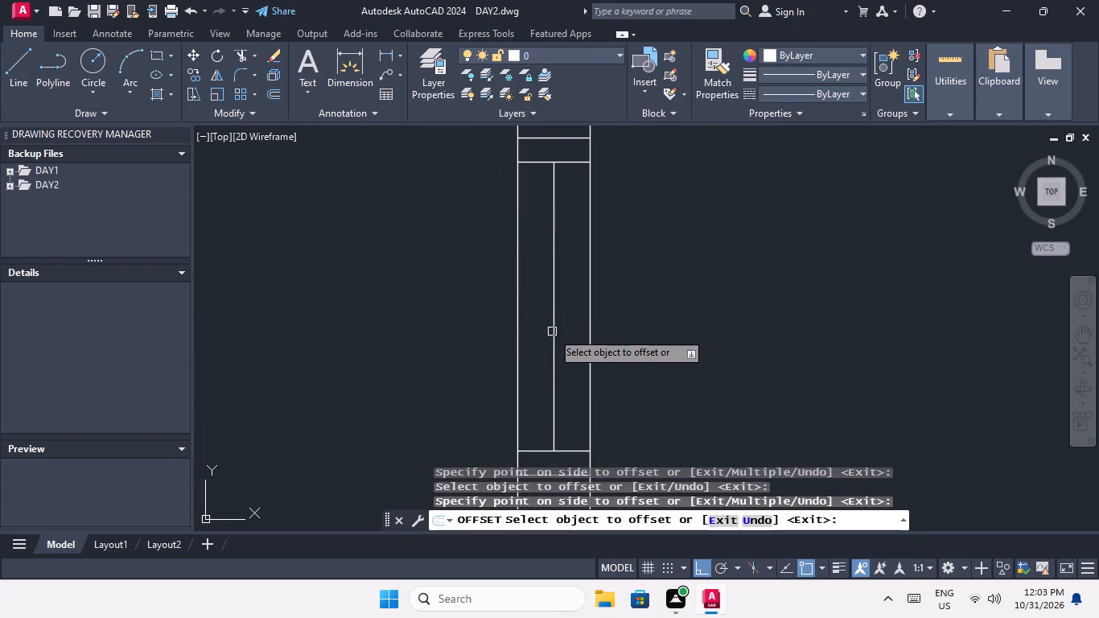
drag(555, 336, 595, 328)
click(599, 327)
scroll(562, 348, up, 3)
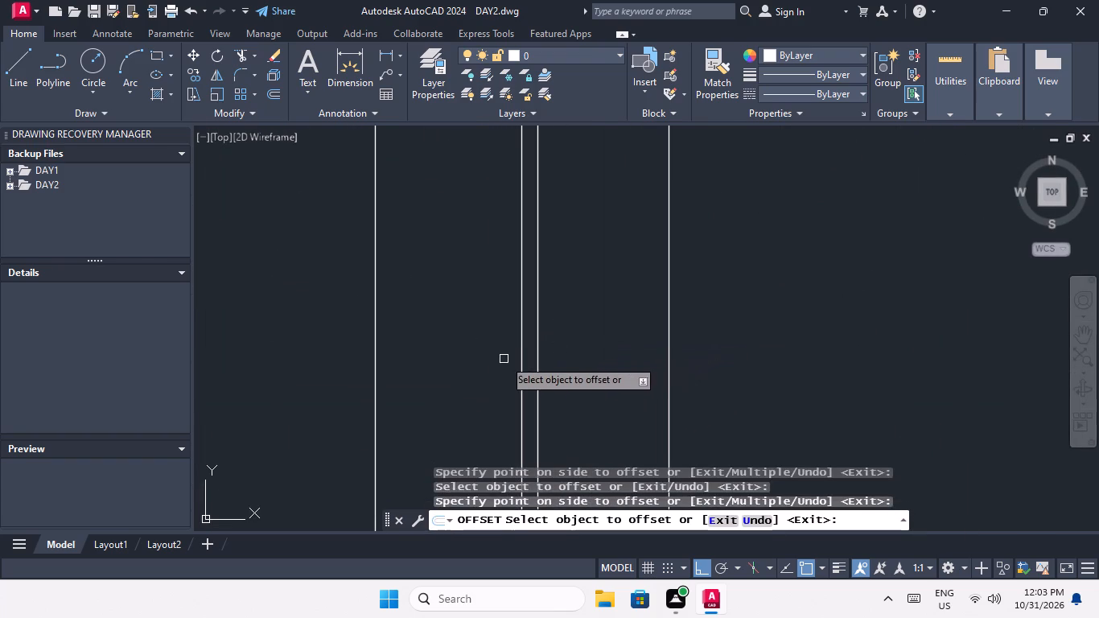
drag(521, 345, 494, 360)
click(484, 367)
Offset the centre line of the top-row right unit's upper outer window by 1/2" to both sides.
scroll(487, 361, down, 5)
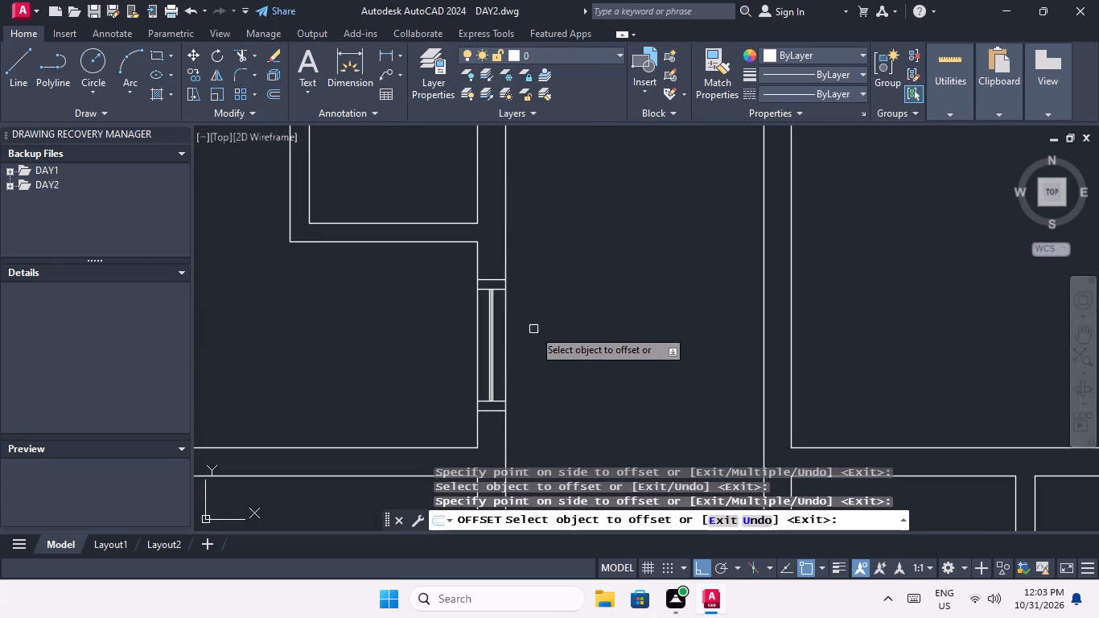
middle_drag(537, 306, 526, 438)
scroll(534, 307, down, 3)
middle_drag(536, 313, 515, 418)
scroll(492, 335, up, 5)
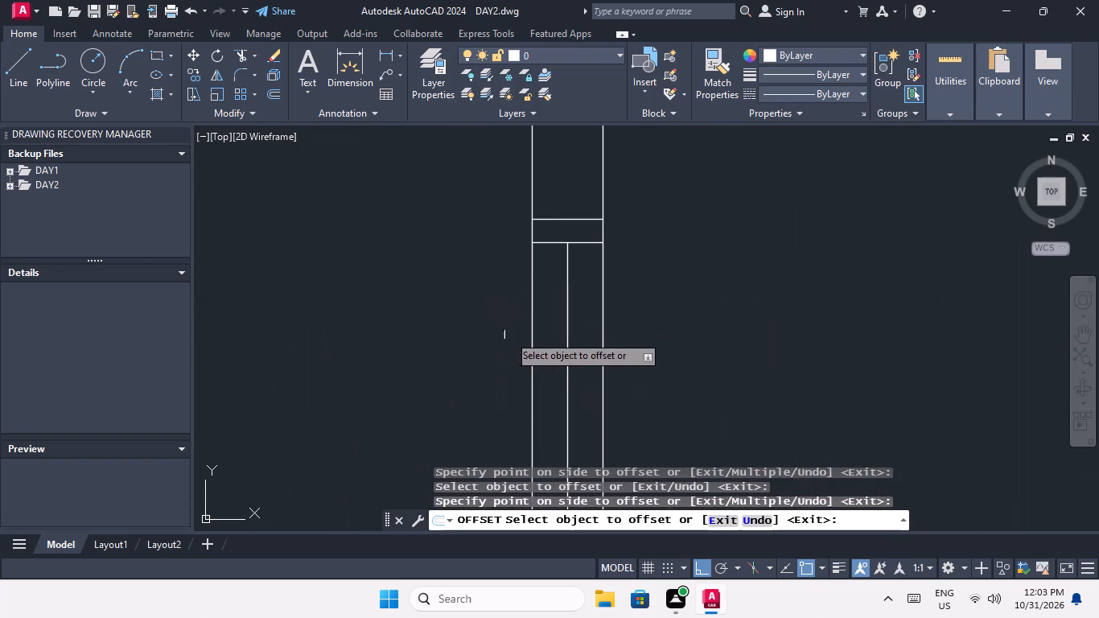
drag(570, 356, 602, 355)
click(640, 348)
scroll(578, 381, up, 3)
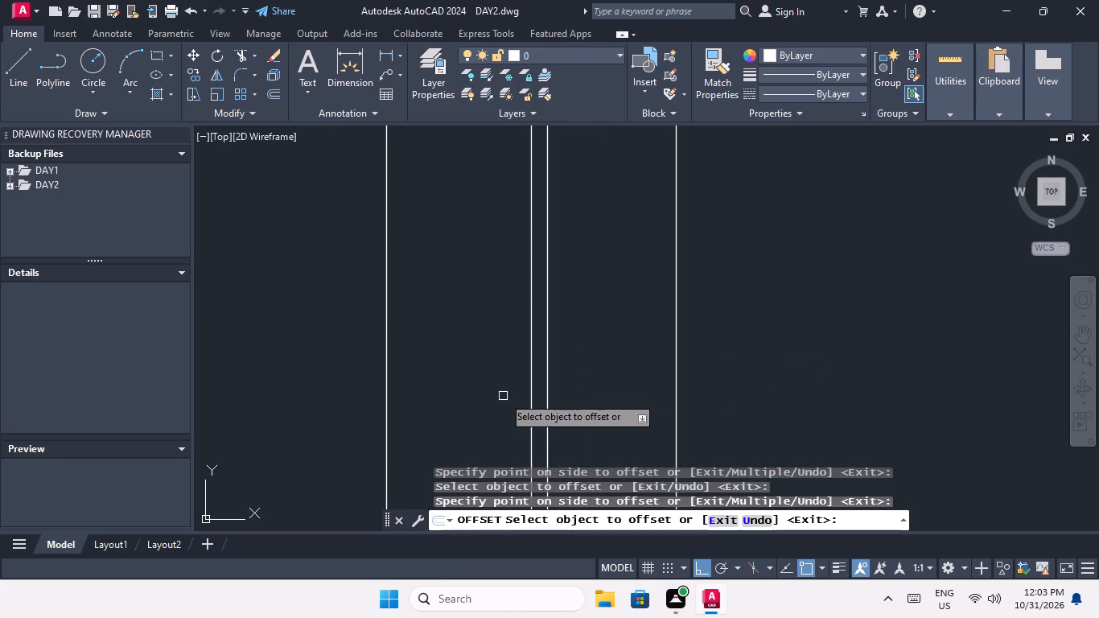
drag(527, 377, 492, 404)
click(473, 416)
End the Offset command and save the drawing.
scroll(479, 356, down, 4)
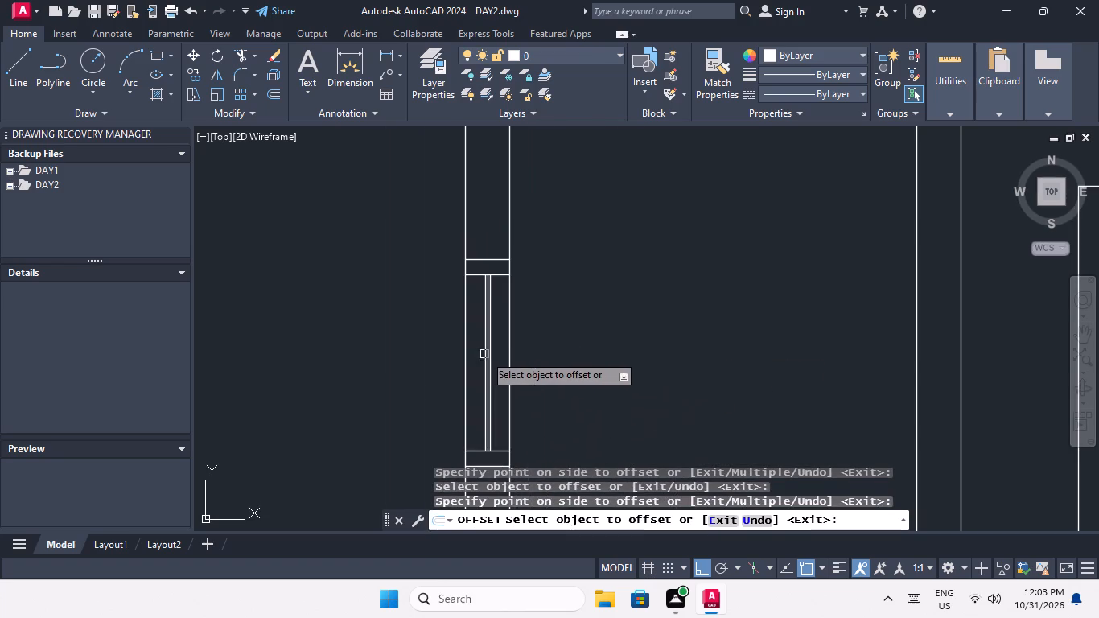
middle_drag(505, 344, 502, 313)
scroll(541, 308, down, 3)
key(ctrl+s)
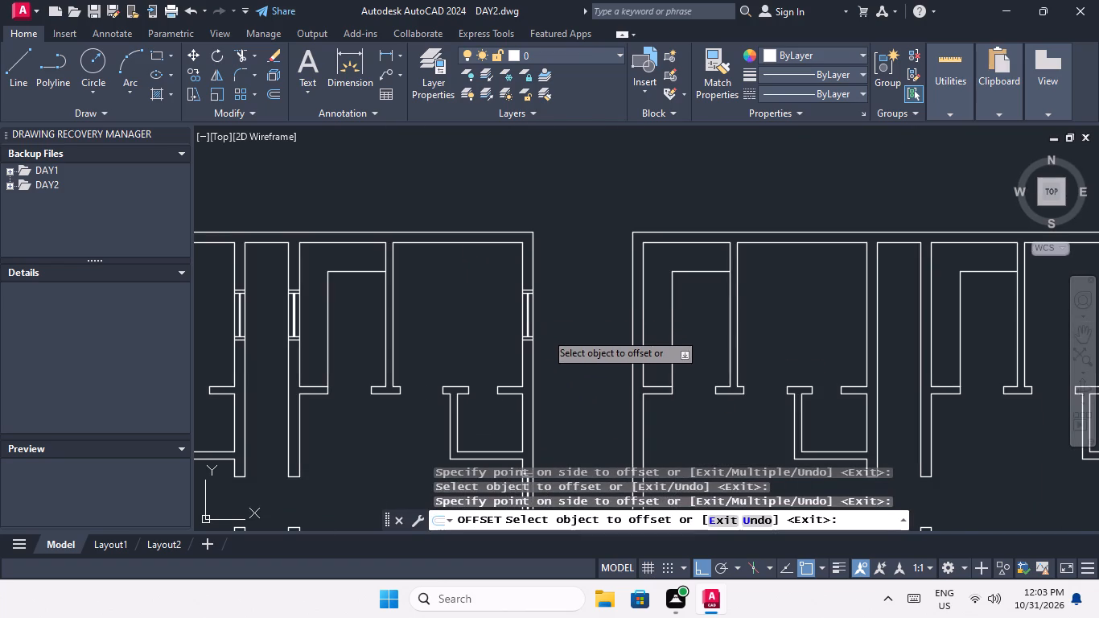
key(ctrl+s)
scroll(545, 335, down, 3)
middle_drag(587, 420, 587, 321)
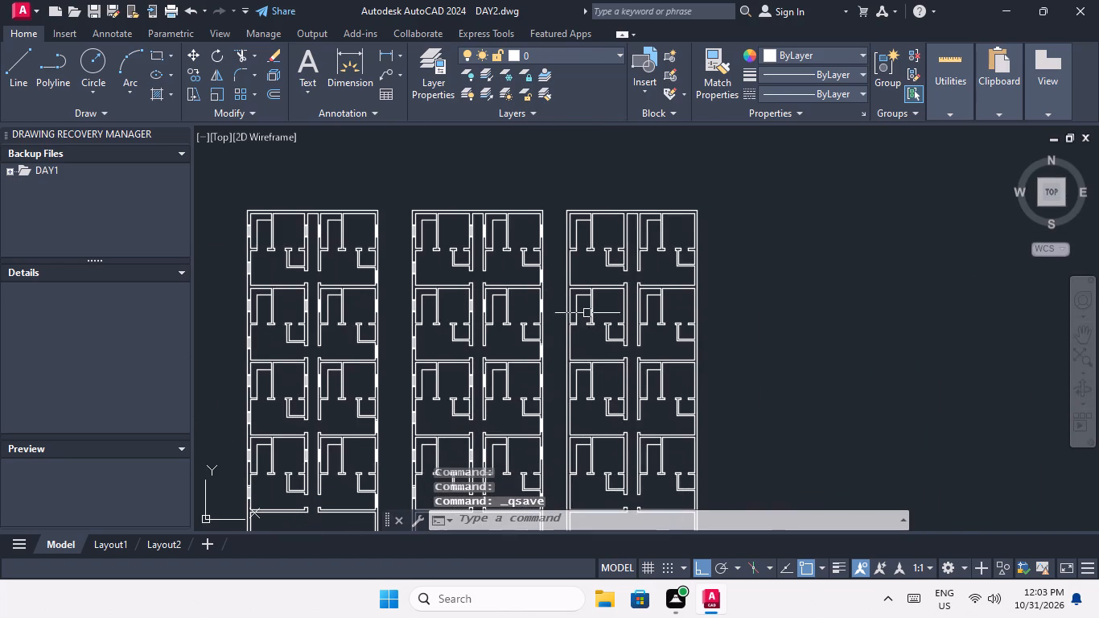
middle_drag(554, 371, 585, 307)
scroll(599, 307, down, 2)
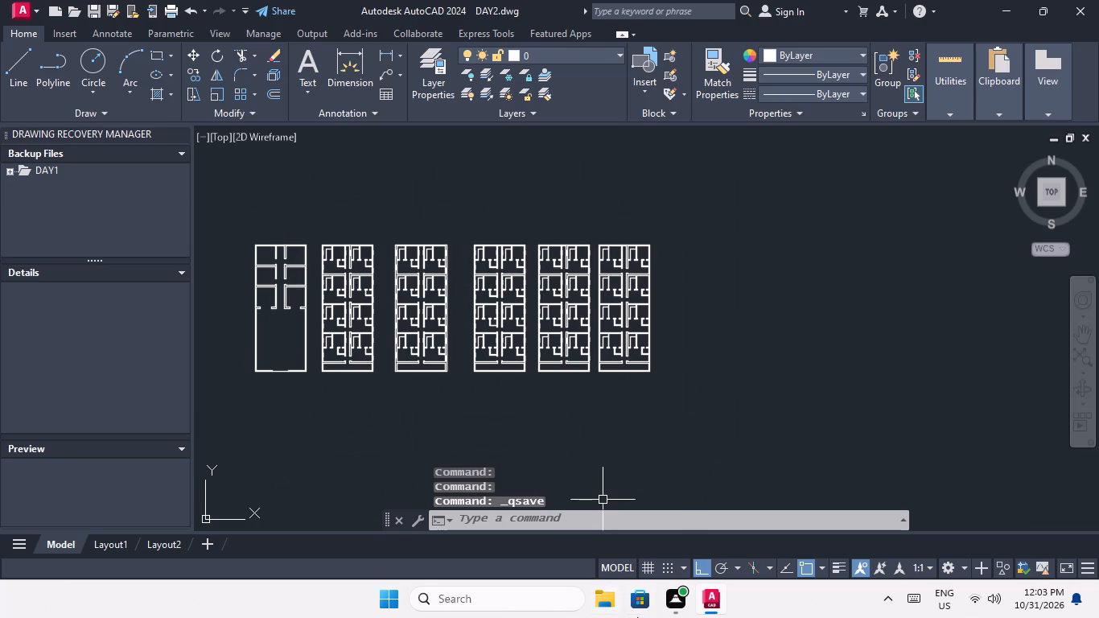
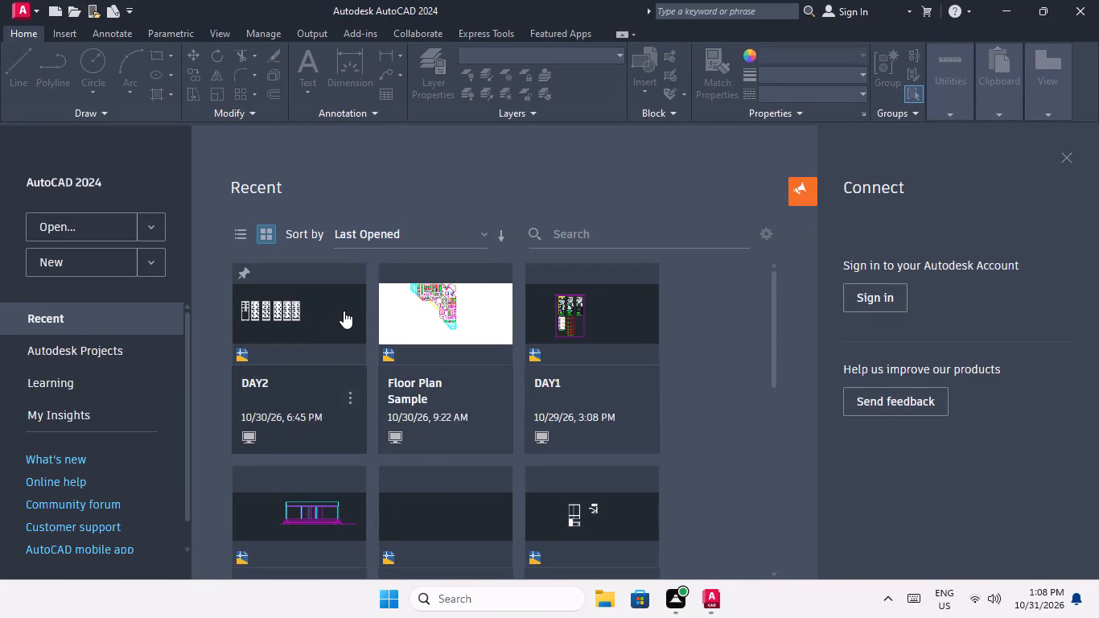
Open the recent drawing DAY2.
double_click(341, 311)
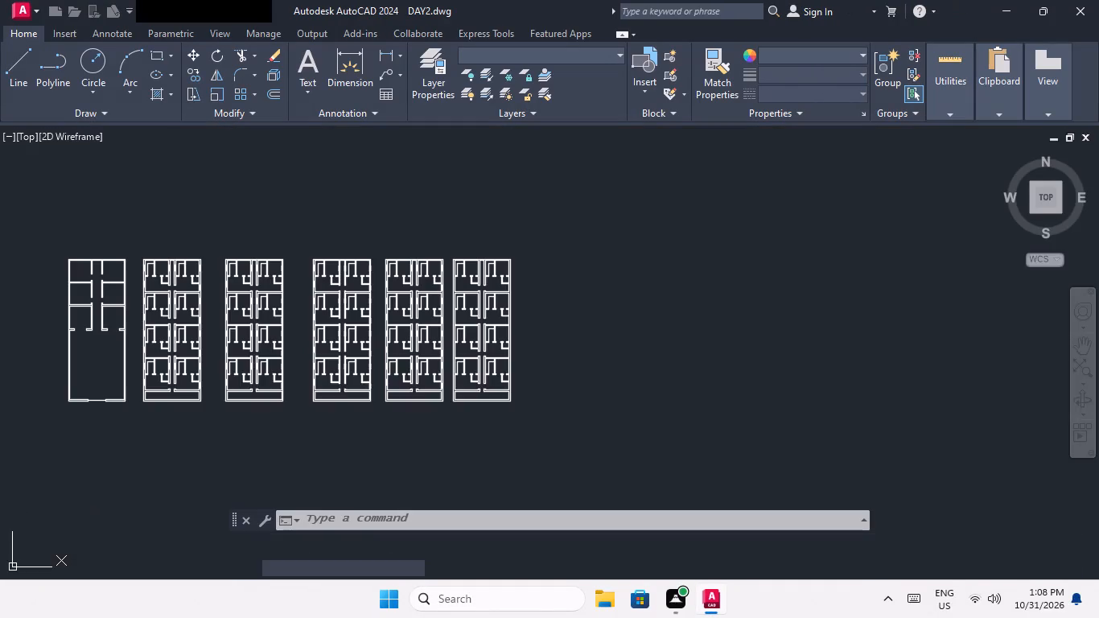
Examine the row of floor plans and inspect the rightmost plan's unit walls and outer wall up close.
scroll(430, 269, up, 2)
middle_drag(452, 271, 684, 241)
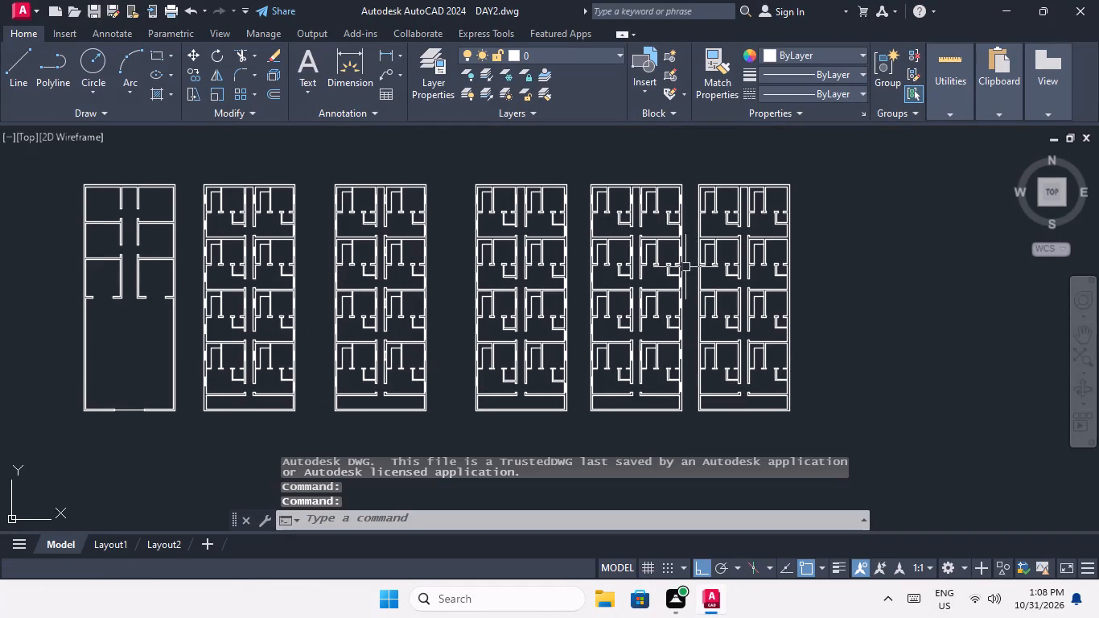
key(Escape)
key(Escape)
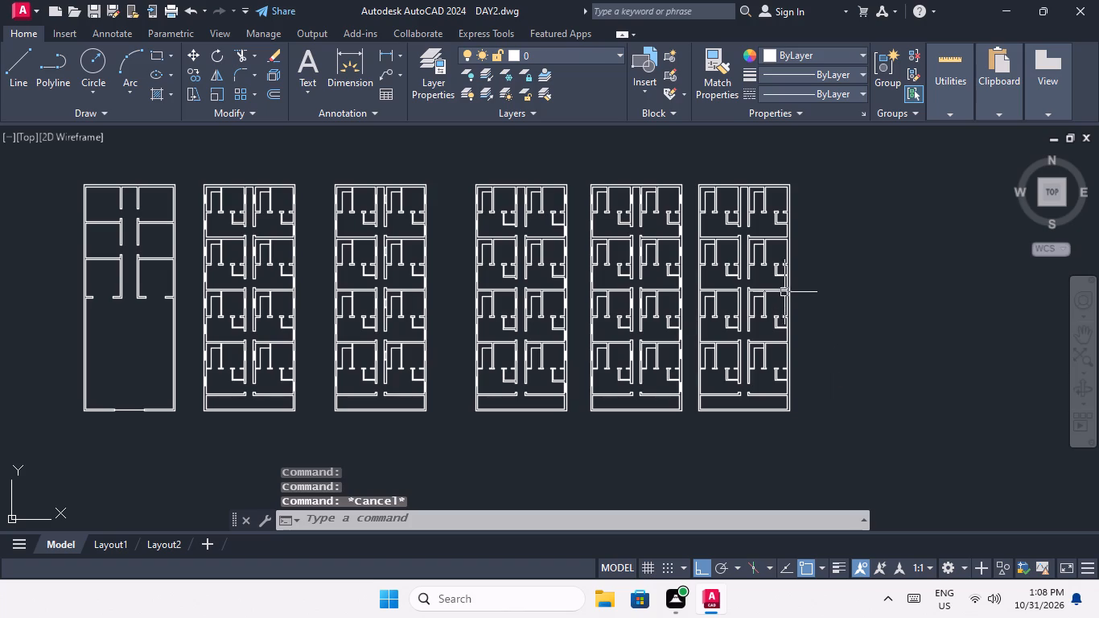
key(Escape)
key(Escape)
middle_drag(760, 277, 504, 311)
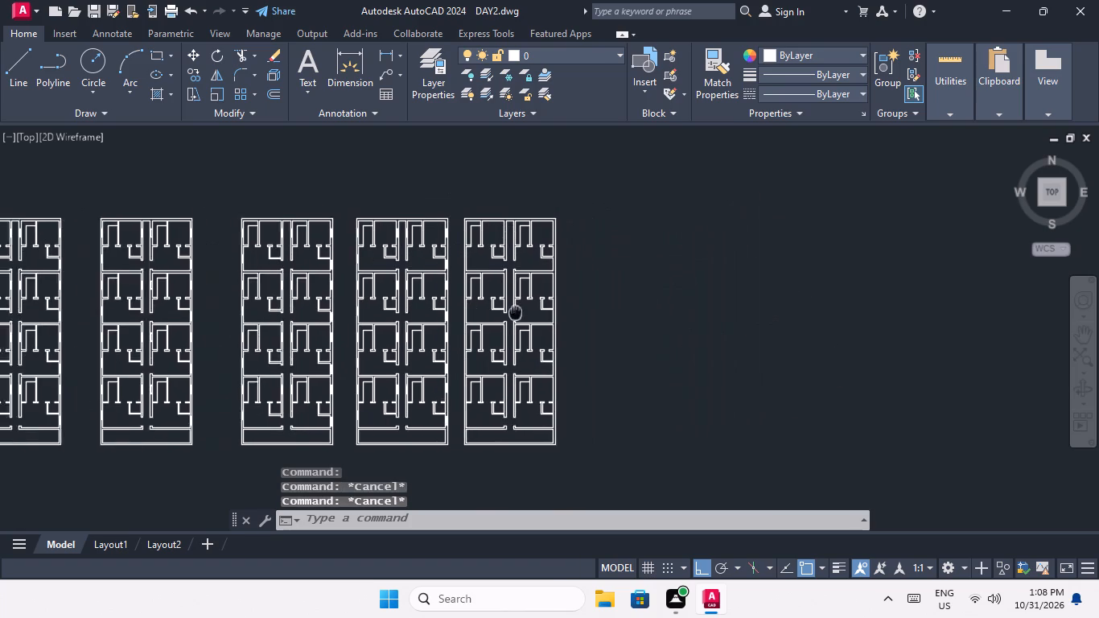
middle_drag(504, 311, 442, 319)
scroll(452, 290, up, 4)
middle_drag(454, 286, 628, 328)
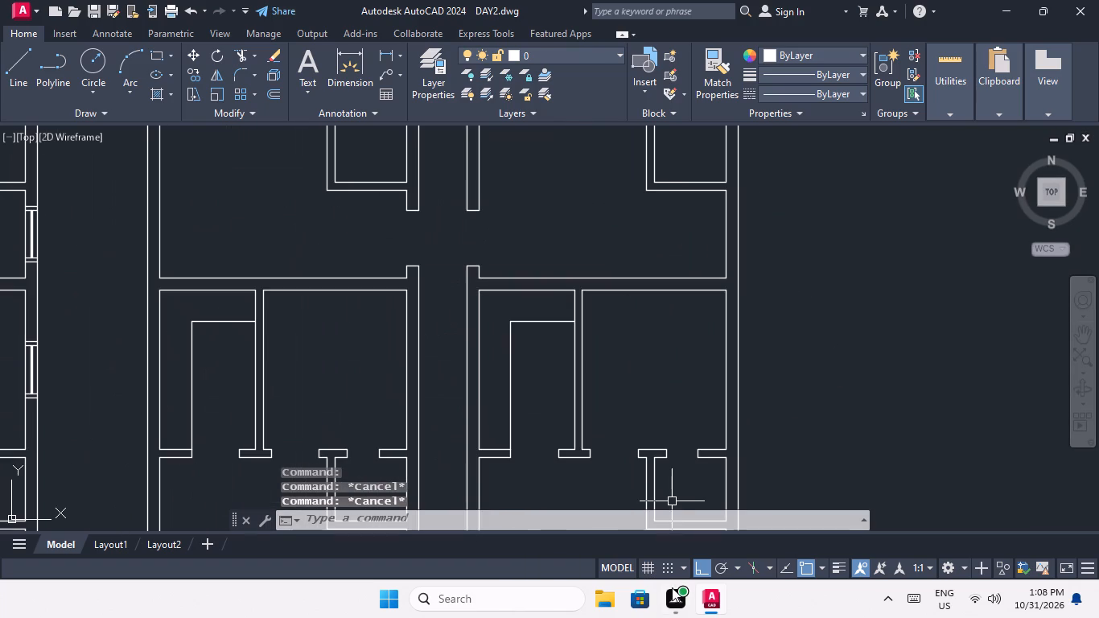
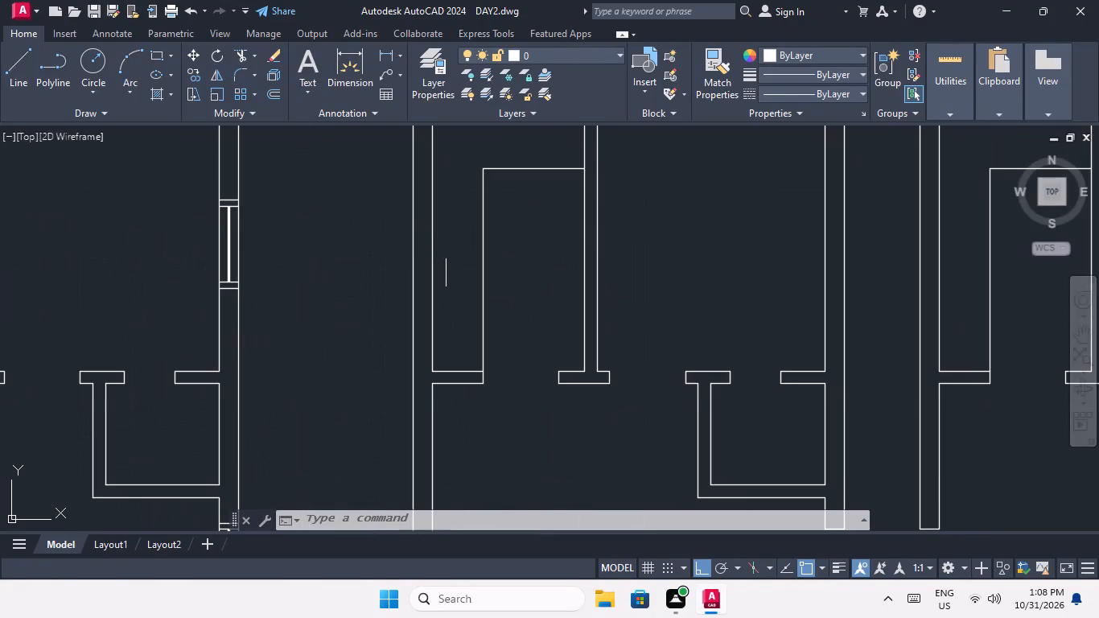
Draw a 9" line across the rightmost plan's left outer wall at the midpoint of the top unit's upper room.
middle_drag(447, 282, 455, 333)
key(l)
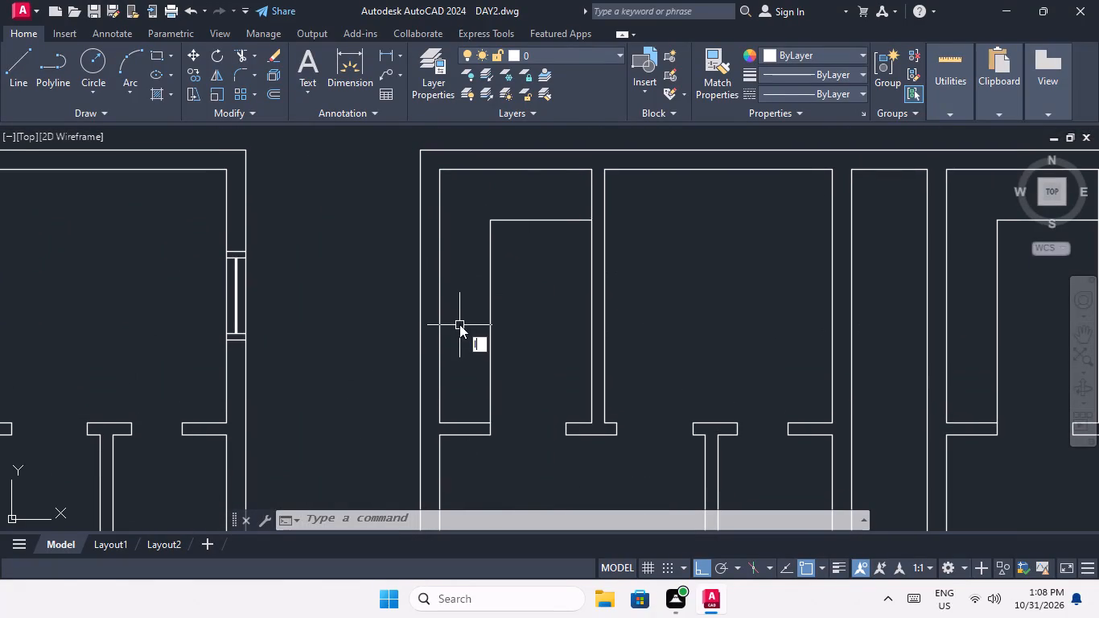
key(space)
click(442, 295)
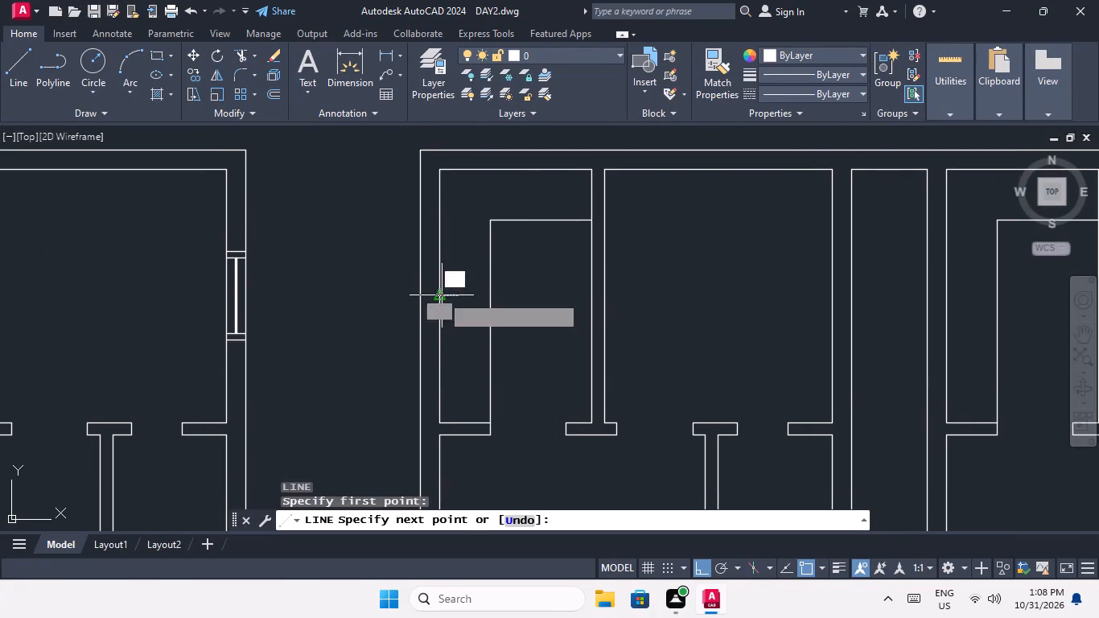
scroll(416, 292, up, 1)
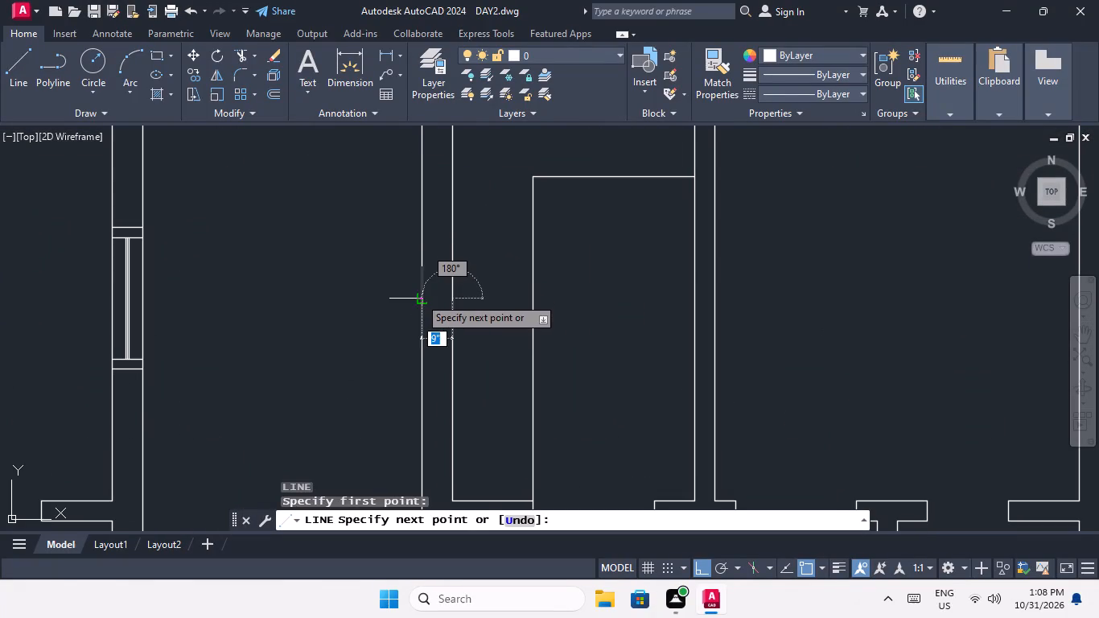
click(419, 297)
key(space)
Draw a line across the left outer wall at the midpoint of the top unit's lower room.
scroll(440, 286, down, 5)
scroll(496, 282, up, 5)
key(space)
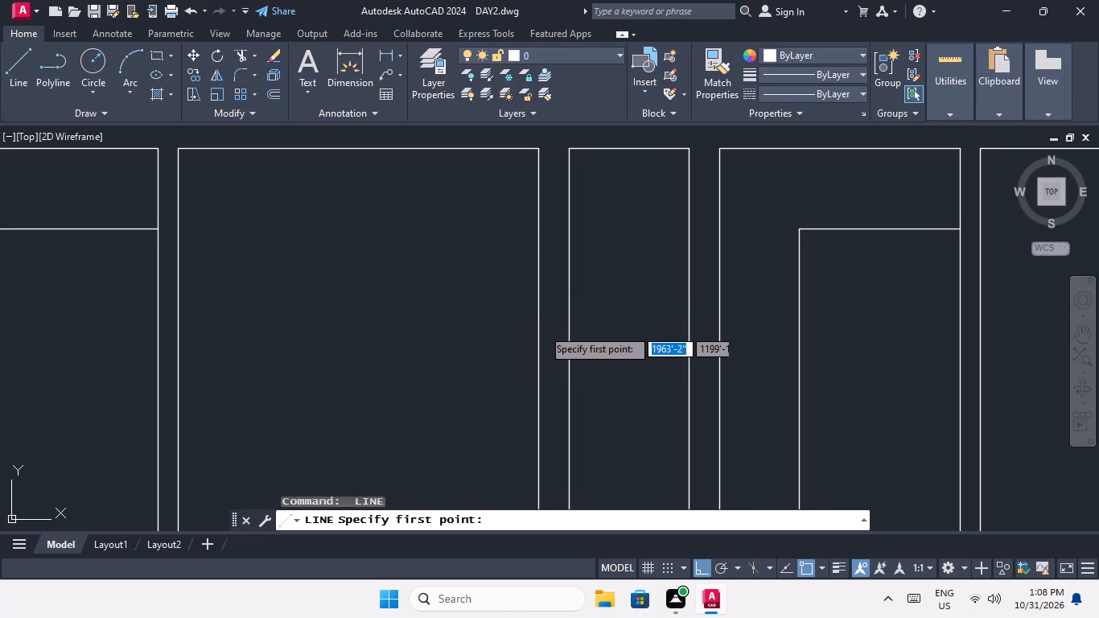
scroll(541, 326, down, 3)
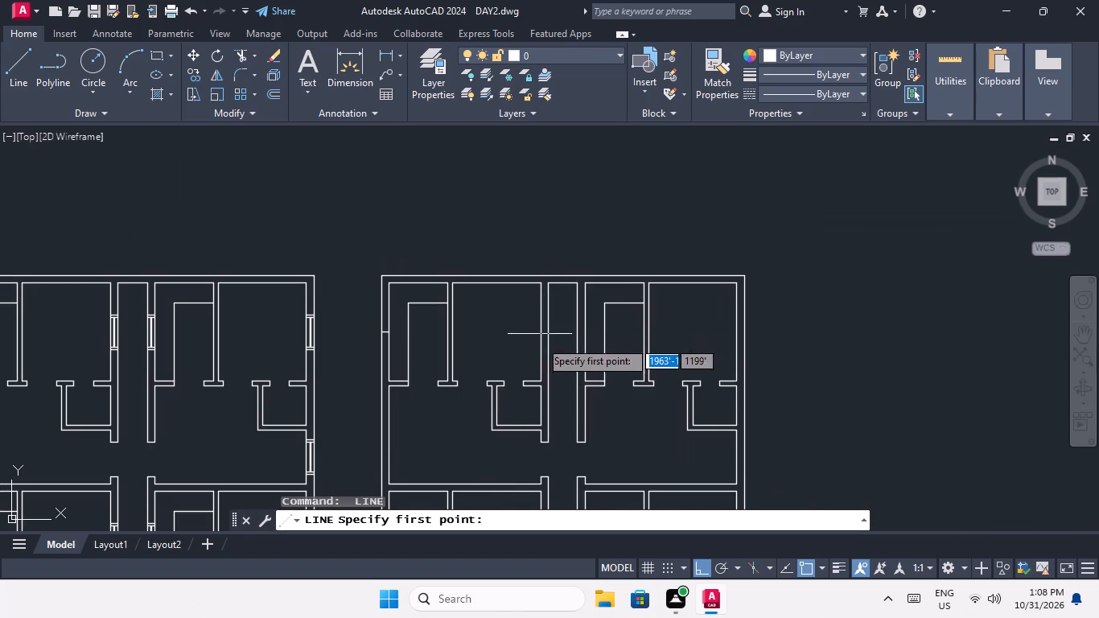
middle_drag(398, 367, 400, 299)
scroll(387, 377, up, 2)
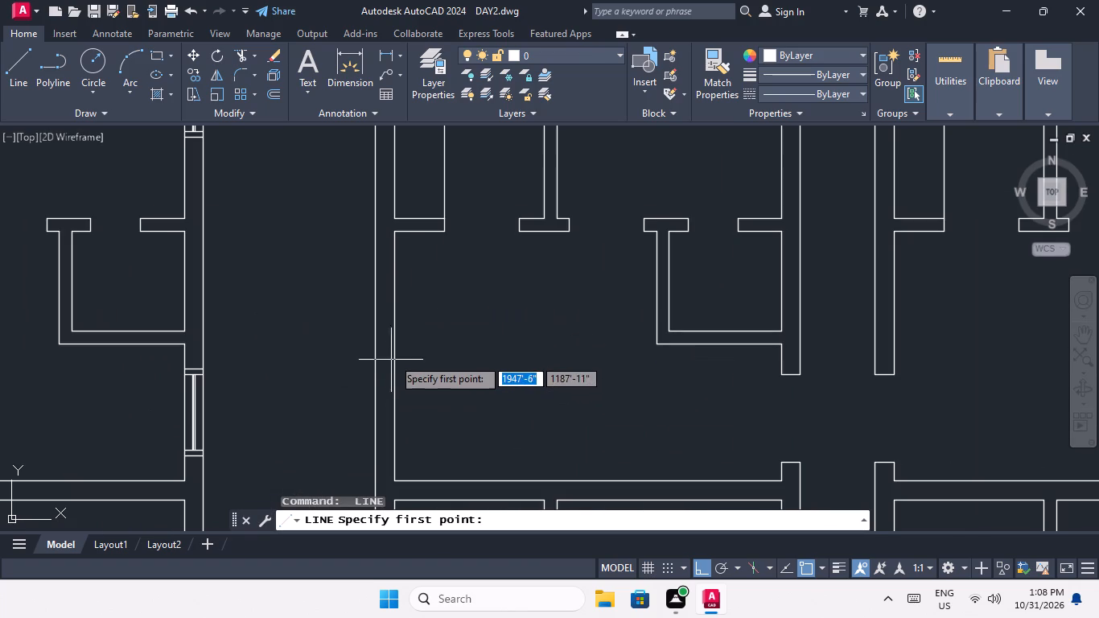
click(394, 352)
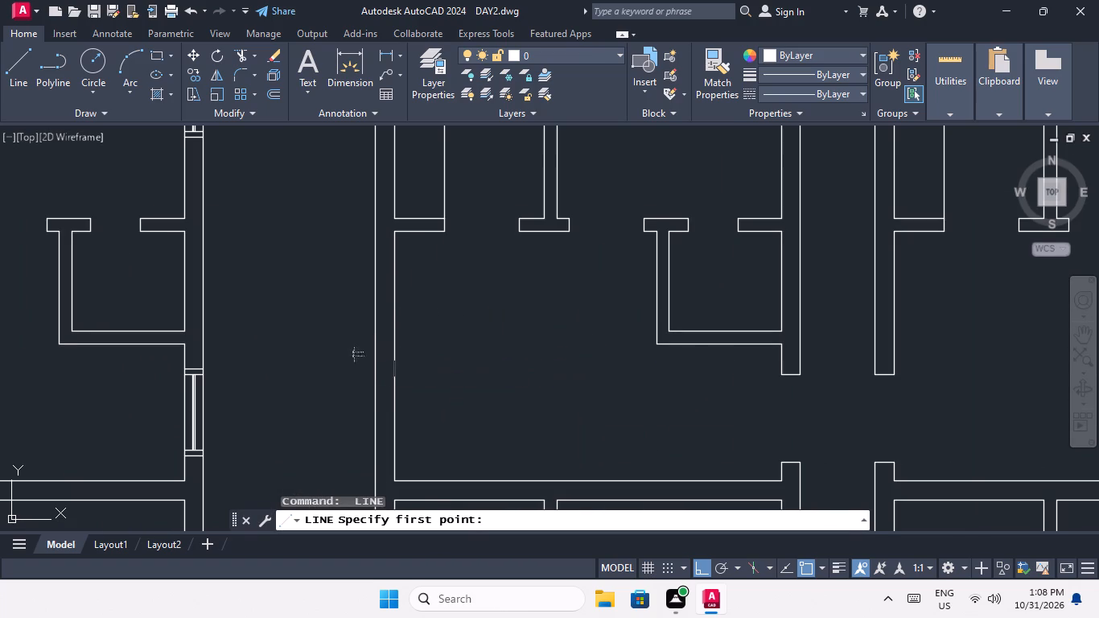
scroll(384, 356, up, 5)
click(282, 381)
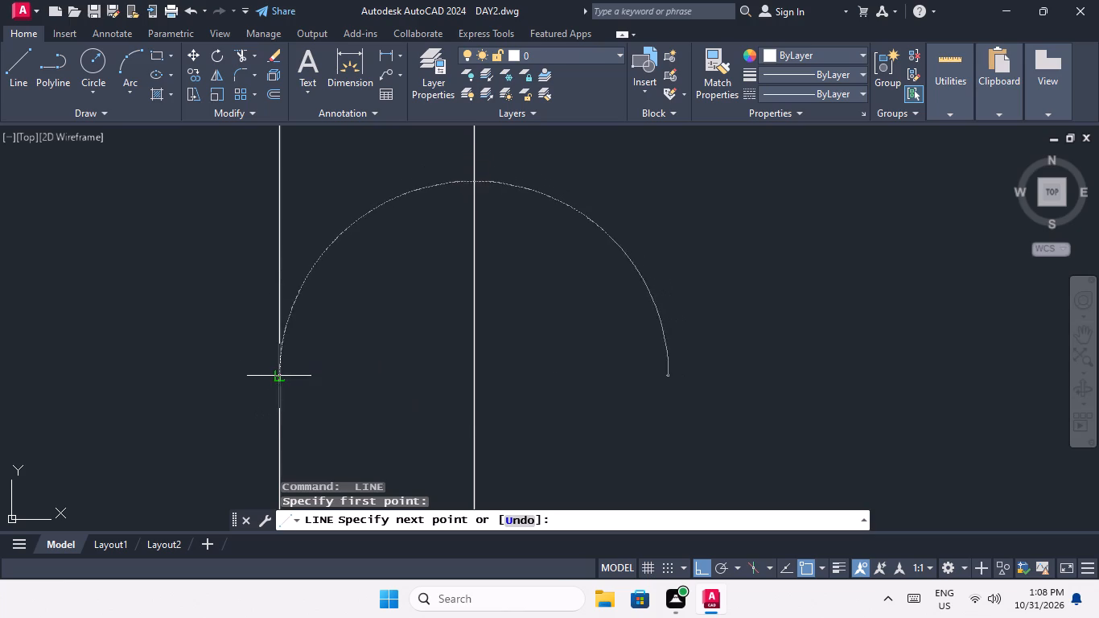
key(space)
Draw a 9" line across the left outer wall at the midpoint of the second unit's upper room.
scroll(304, 304, down, 9)
middle_click(382, 266)
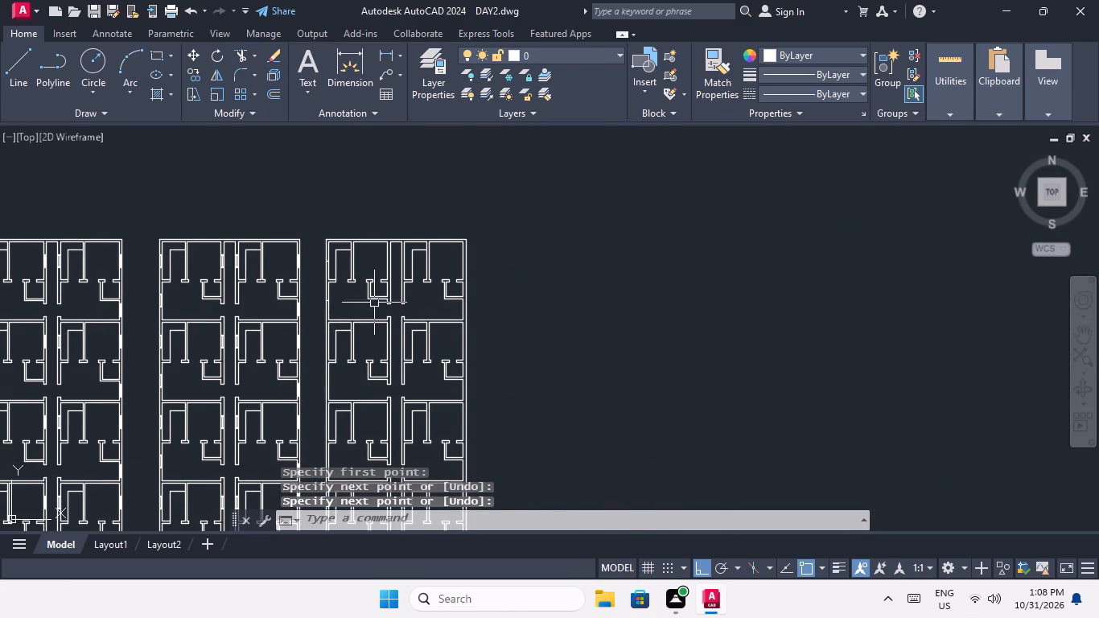
middle_drag(340, 360, 435, 340)
scroll(427, 313, up, 4)
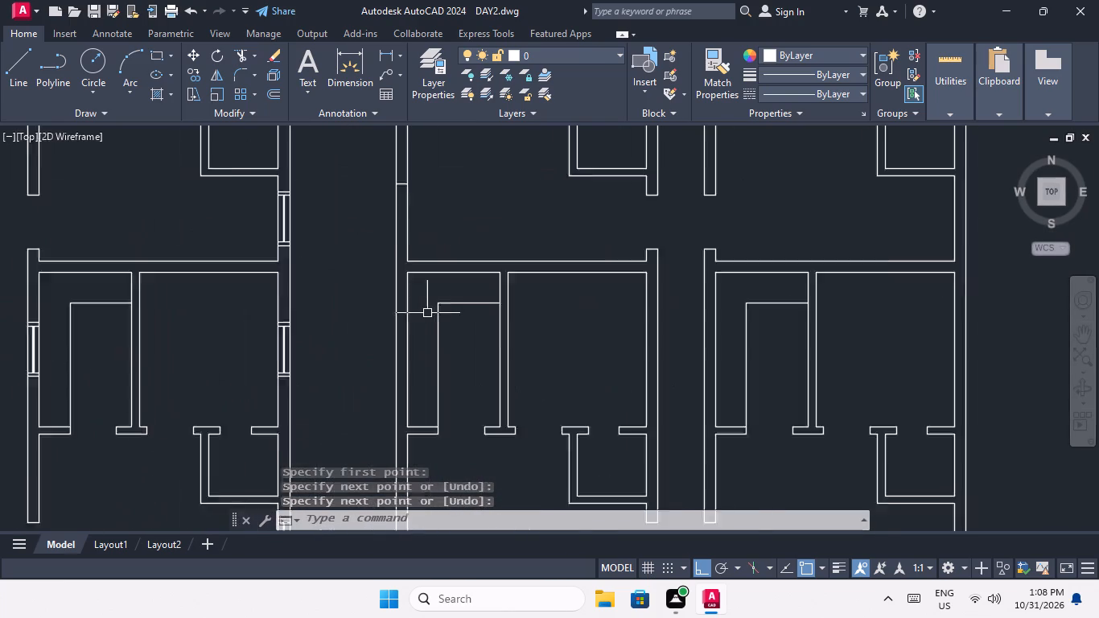
key(space)
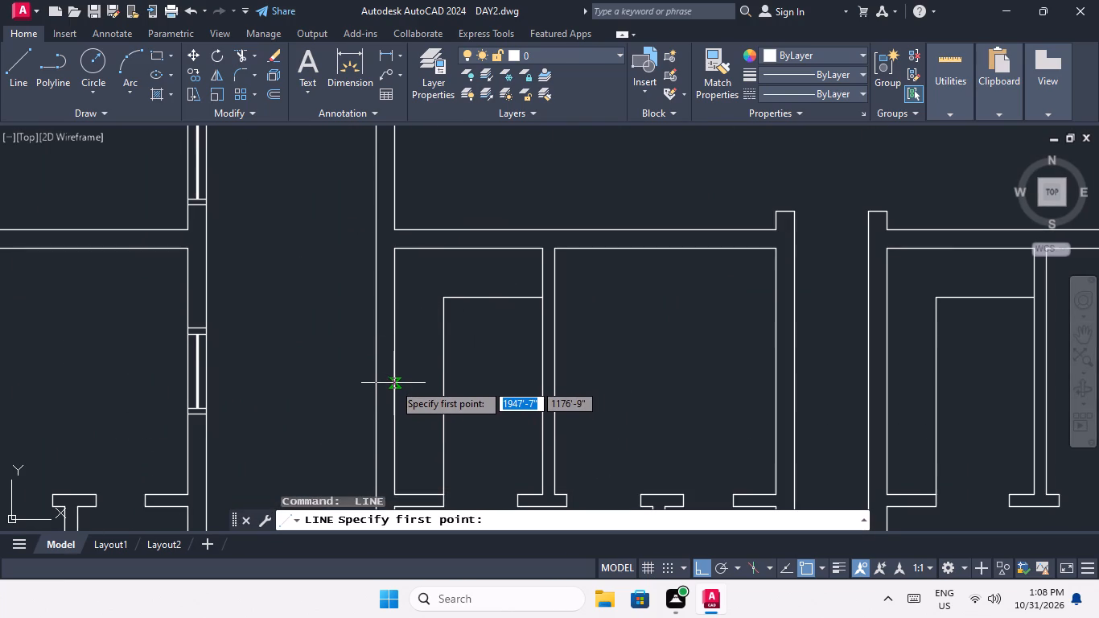
click(393, 369)
scroll(370, 375, up, 4)
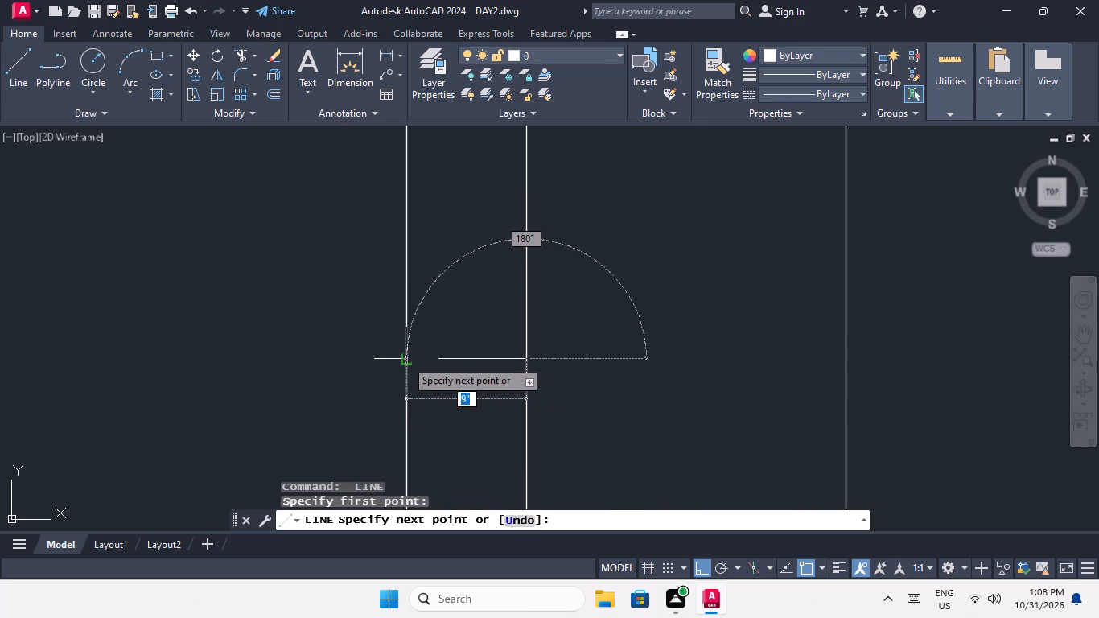
click(403, 358)
key(space)
Draw a line across the left outer wall at the midpoint of the second unit's lower room.
scroll(408, 346, down, 5)
middle_drag(442, 387, 434, 294)
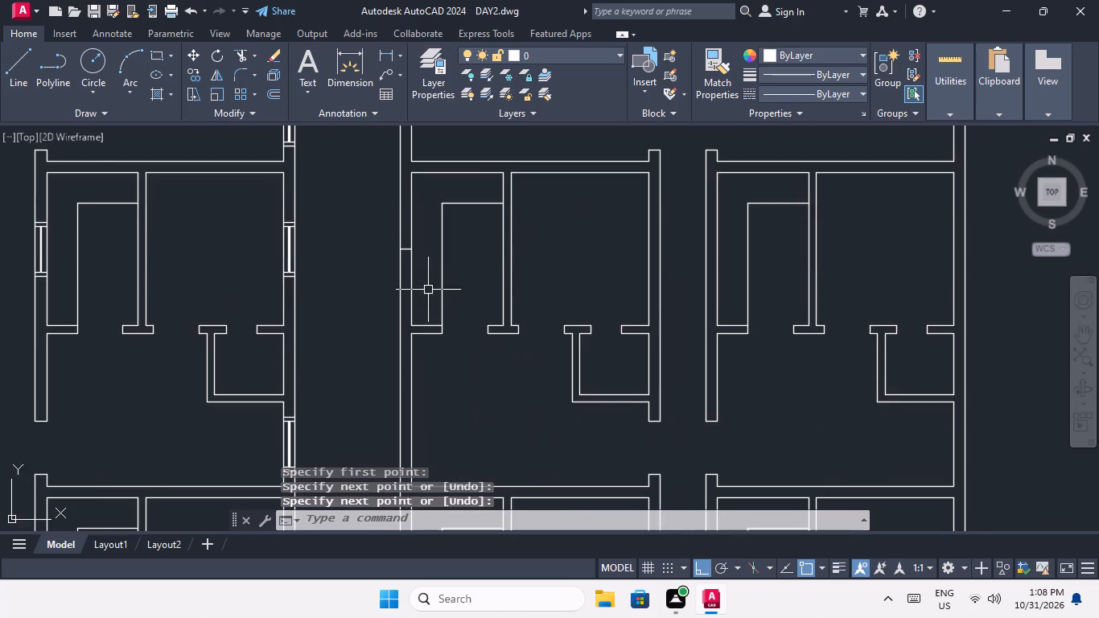
scroll(422, 292, down, 2)
middle_drag(422, 338, 420, 237)
scroll(417, 237, up, 3)
key(space)
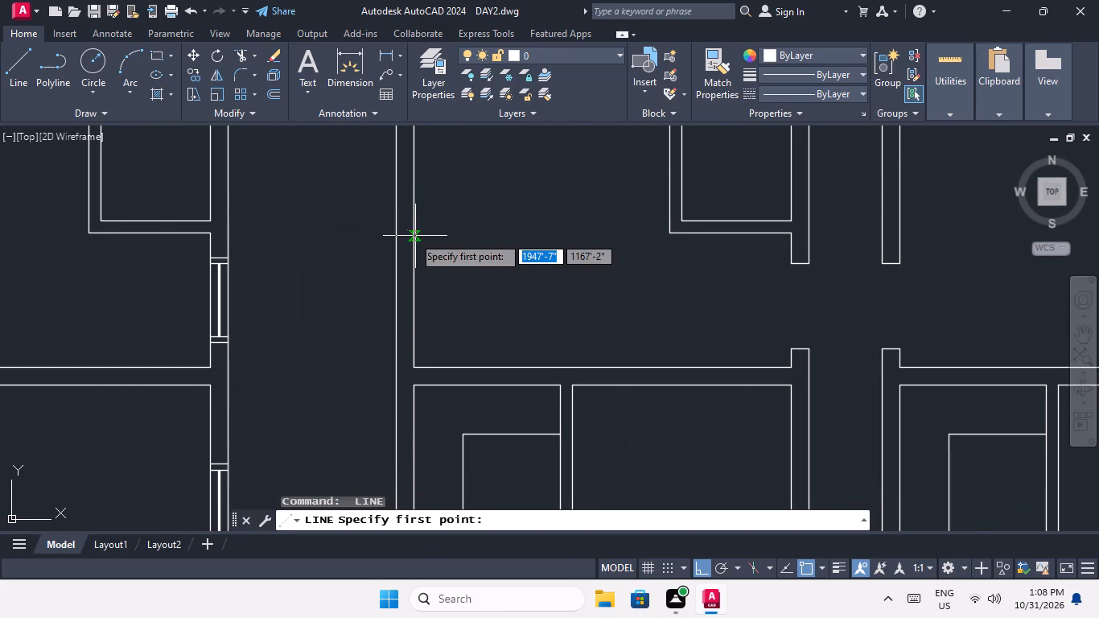
middle_drag(411, 225, 402, 290)
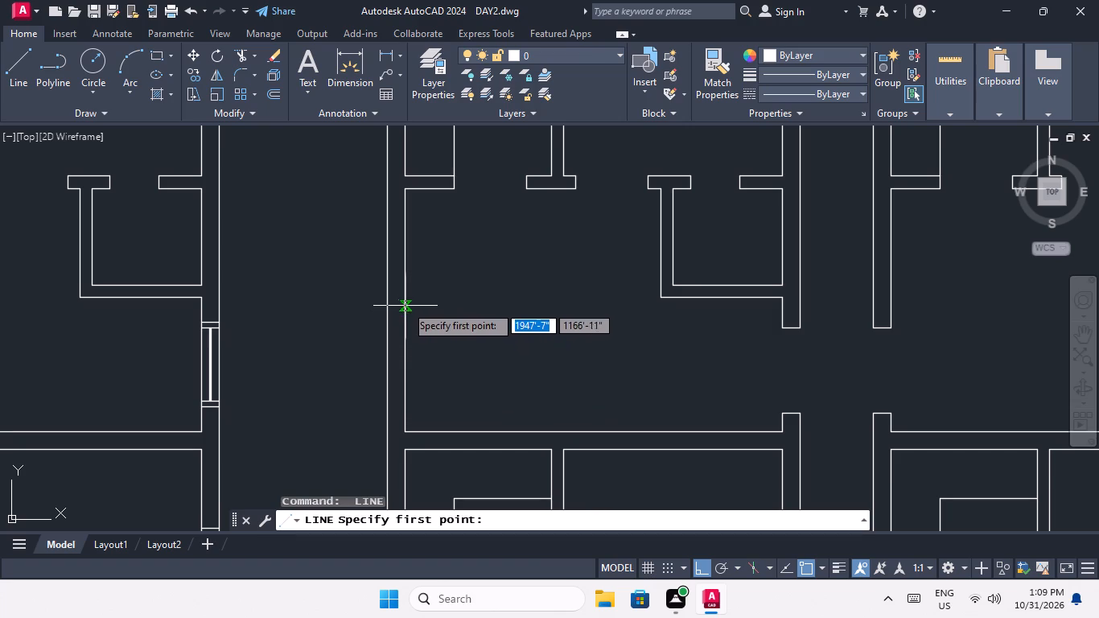
click(405, 311)
scroll(389, 309, up, 3)
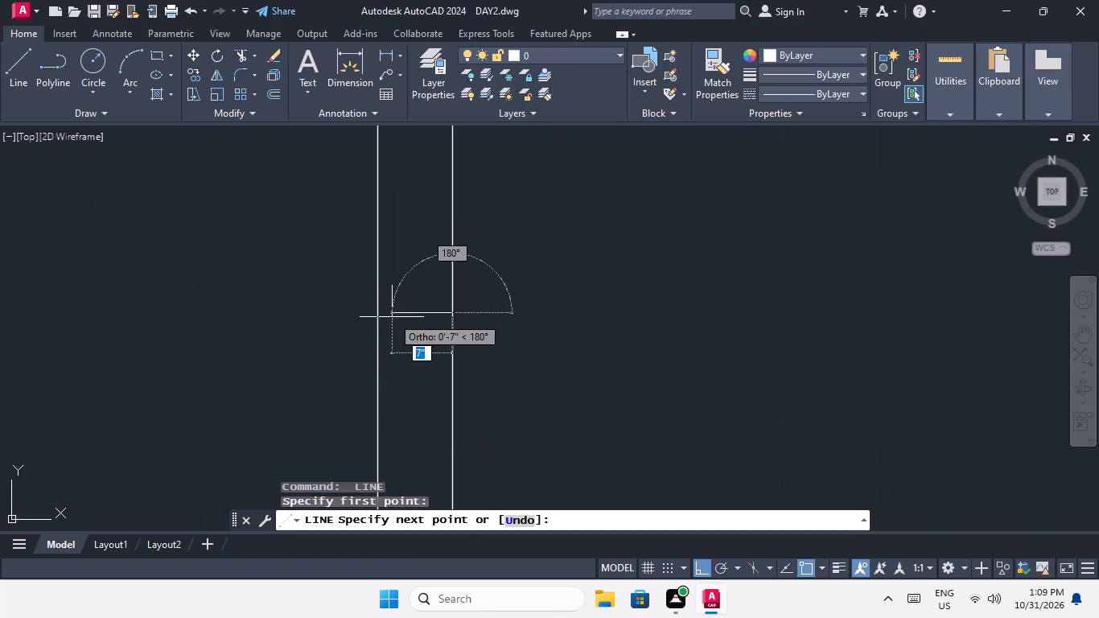
click(376, 310)
key(space)
Draw a 9" line across the left outer wall at the midpoint of the third unit's upper room.
scroll(380, 315, down, 6)
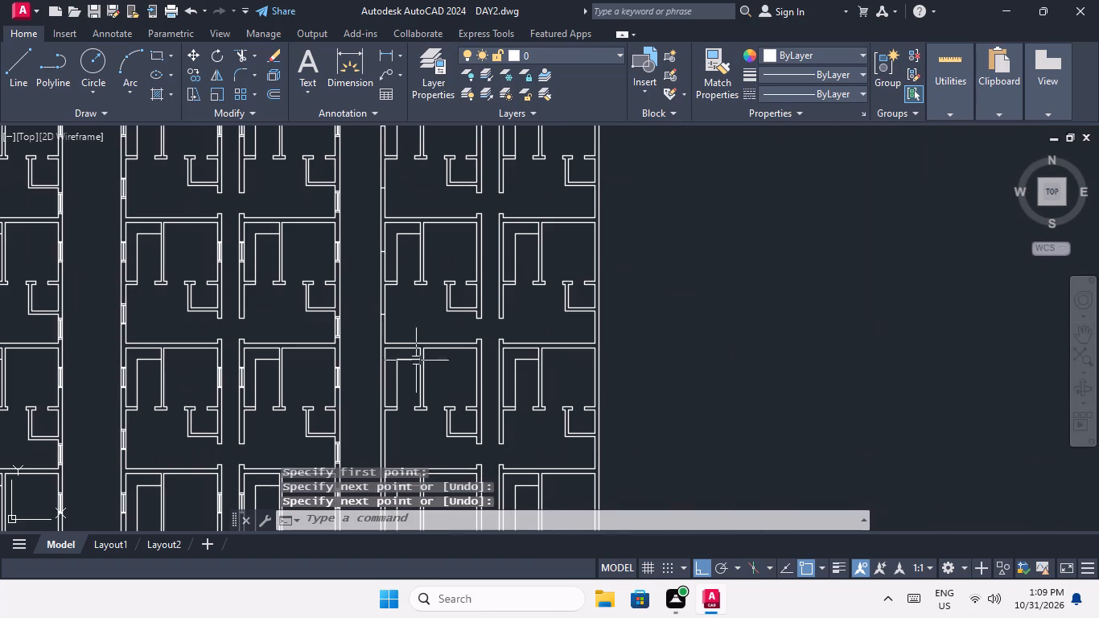
middle_drag(405, 376, 418, 274)
scroll(401, 280, up, 4)
key(space)
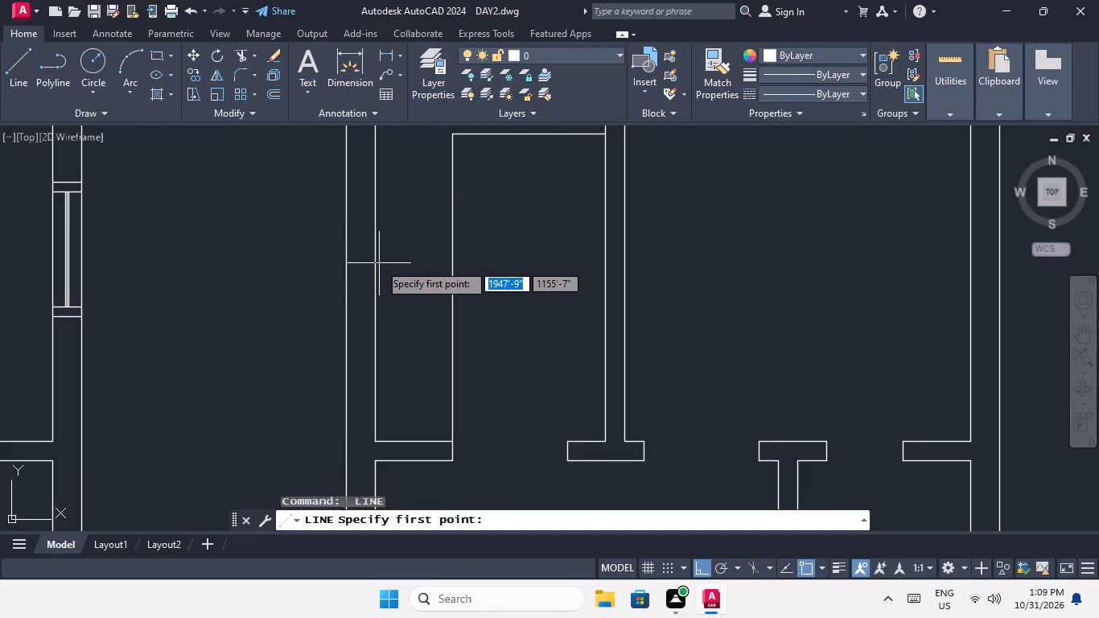
click(375, 249)
scroll(334, 254, up, 4)
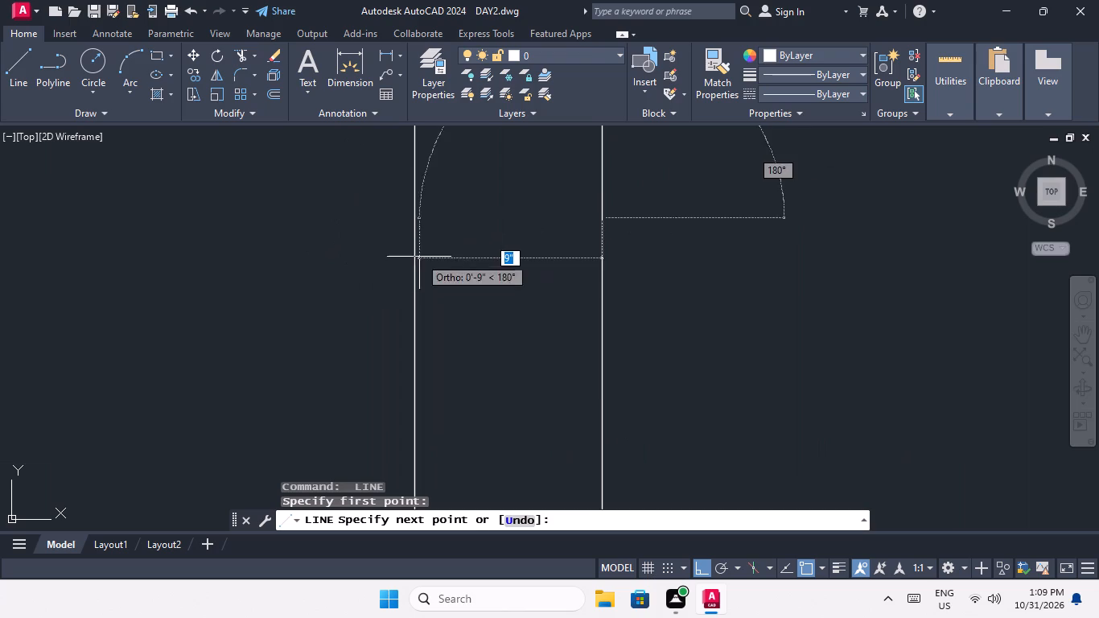
click(414, 216)
key(space)
Draw a line across the left outer wall at the midpoint of the third unit's lower room.
scroll(423, 212, down, 7)
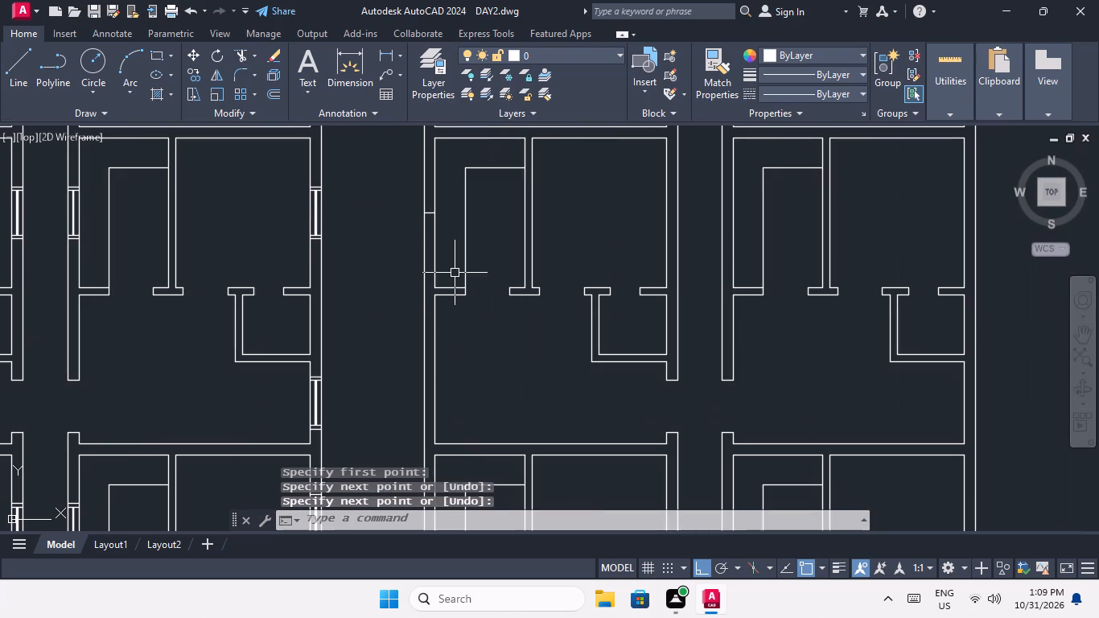
key(space)
click(435, 371)
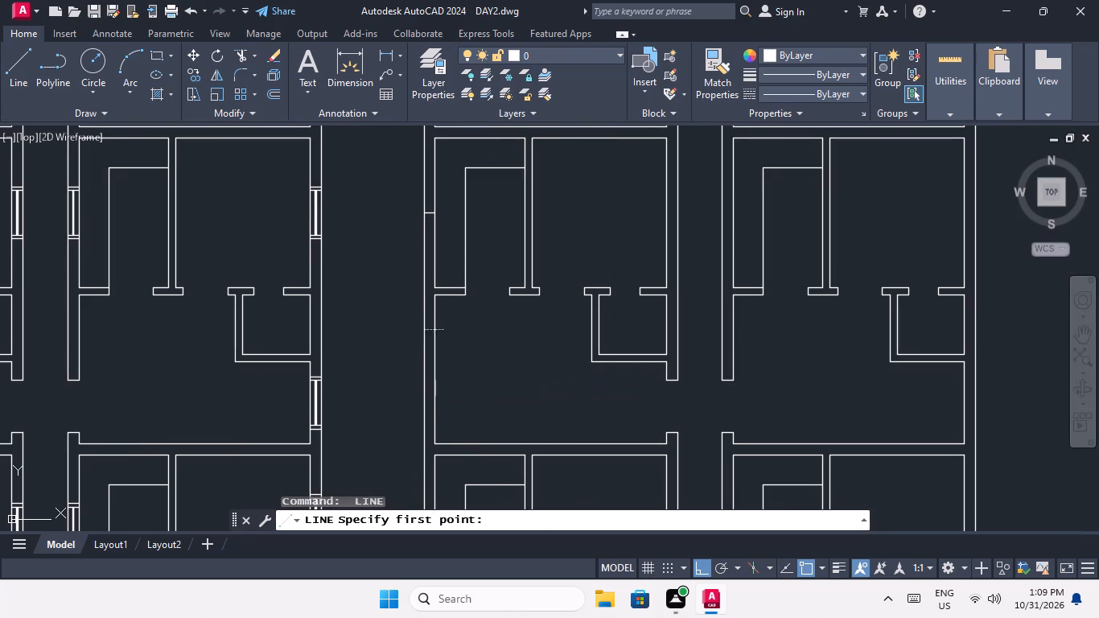
scroll(433, 371, up, 4)
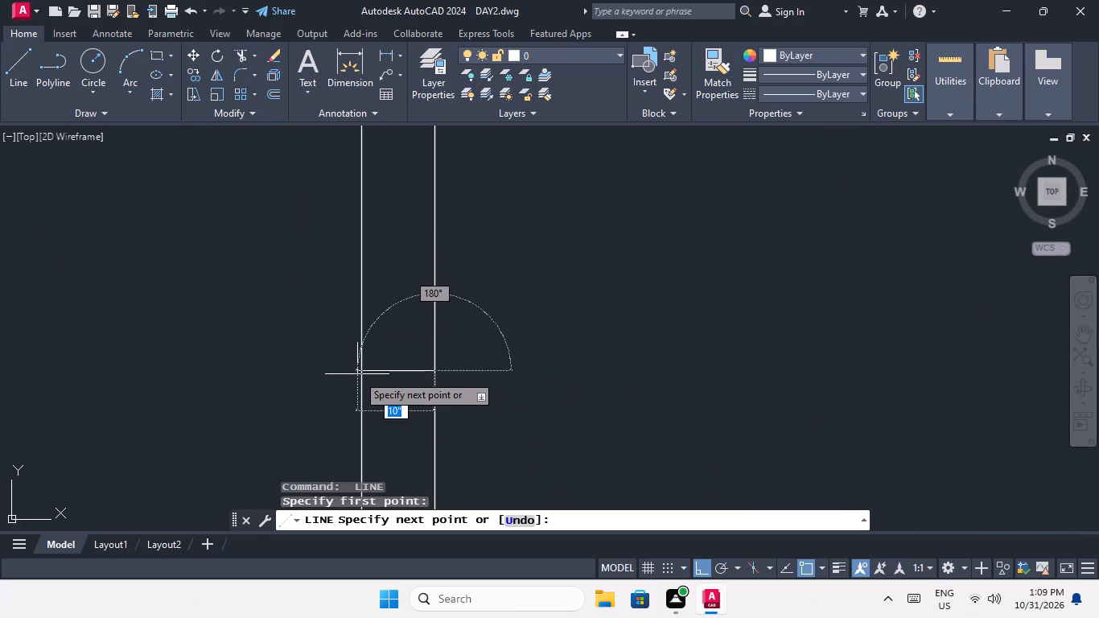
click(360, 369)
key(space)
Draw a line across the left outer wall at the midpoint of the bottom unit's upper room.
scroll(379, 301, down, 5)
middle_drag(426, 352, 430, 332)
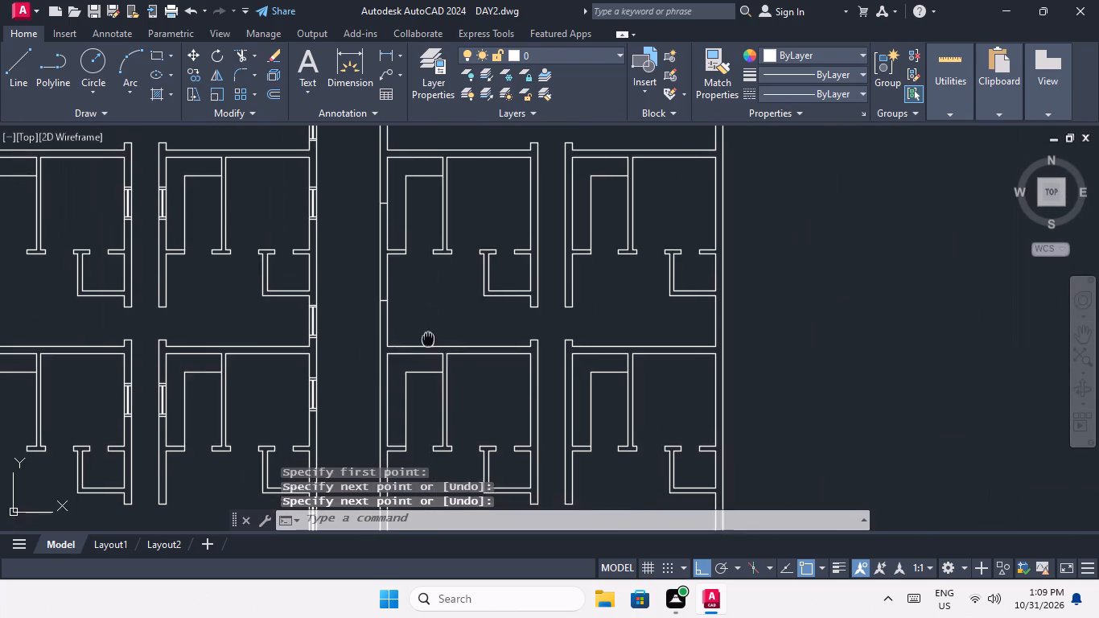
middle_drag(430, 332, 447, 237)
key(space)
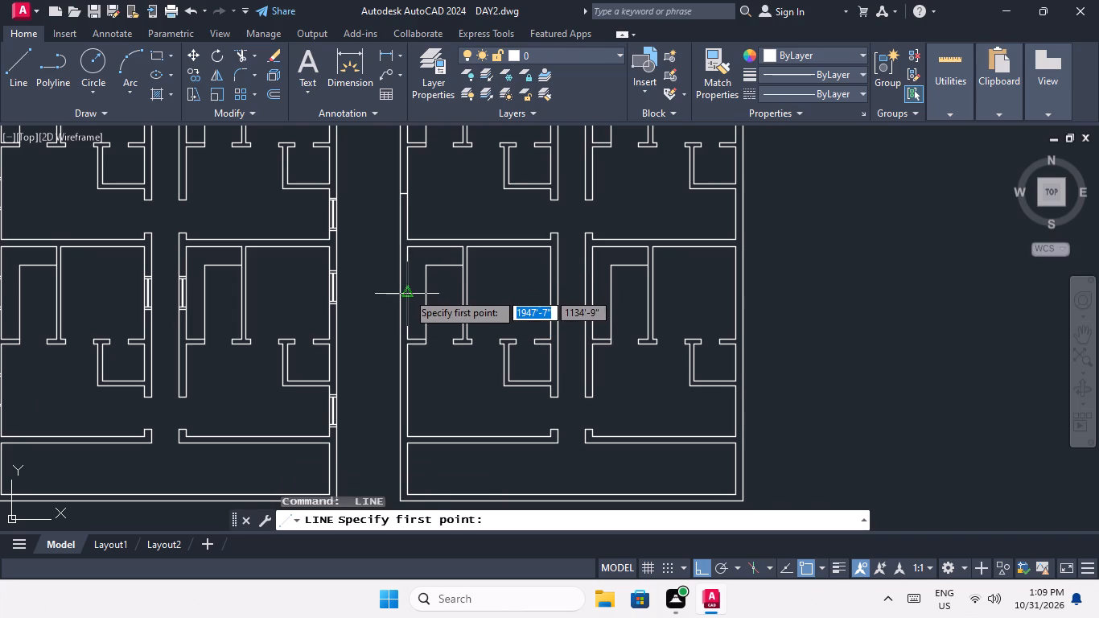
click(407, 293)
scroll(405, 294, up, 4)
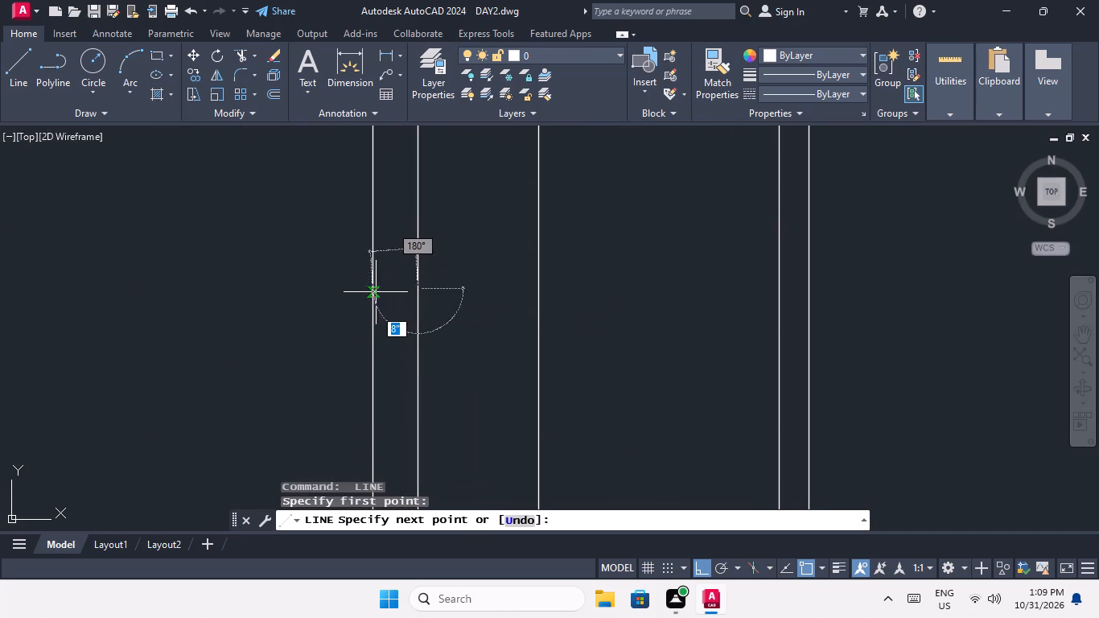
click(373, 290)
key(space)
Draw a 9" line across the left outer wall at the midpoint of the bottom unit's lower room.
scroll(377, 262, down, 5)
middle_drag(387, 299, 387, 263)
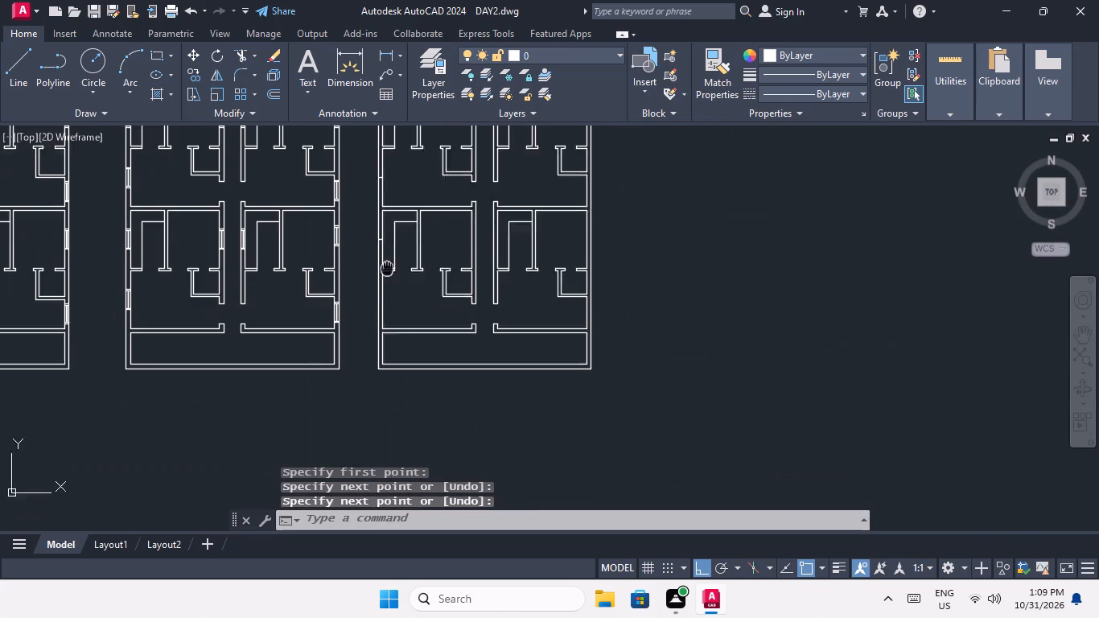
middle_drag(387, 263, 387, 244)
key(space)
scroll(379, 273, up, 3)
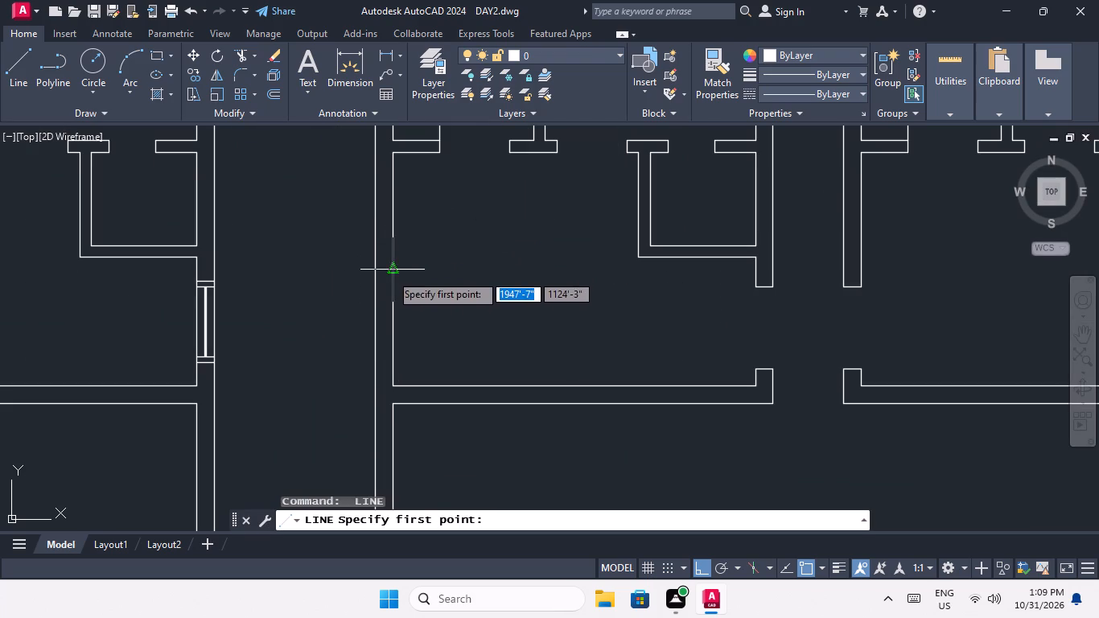
click(390, 274)
scroll(368, 271, up, 4)
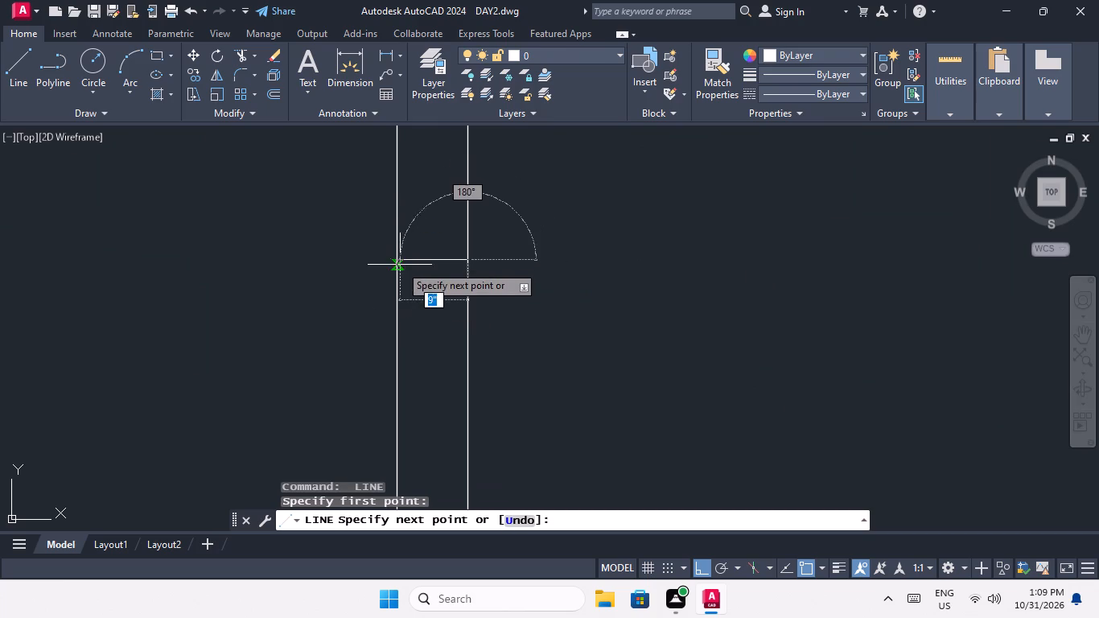
click(397, 260)
key(space)
Draw a 9" line across the bottom left unit's corridor-side wall at the midpoint of its upper room.
scroll(403, 259, down, 5)
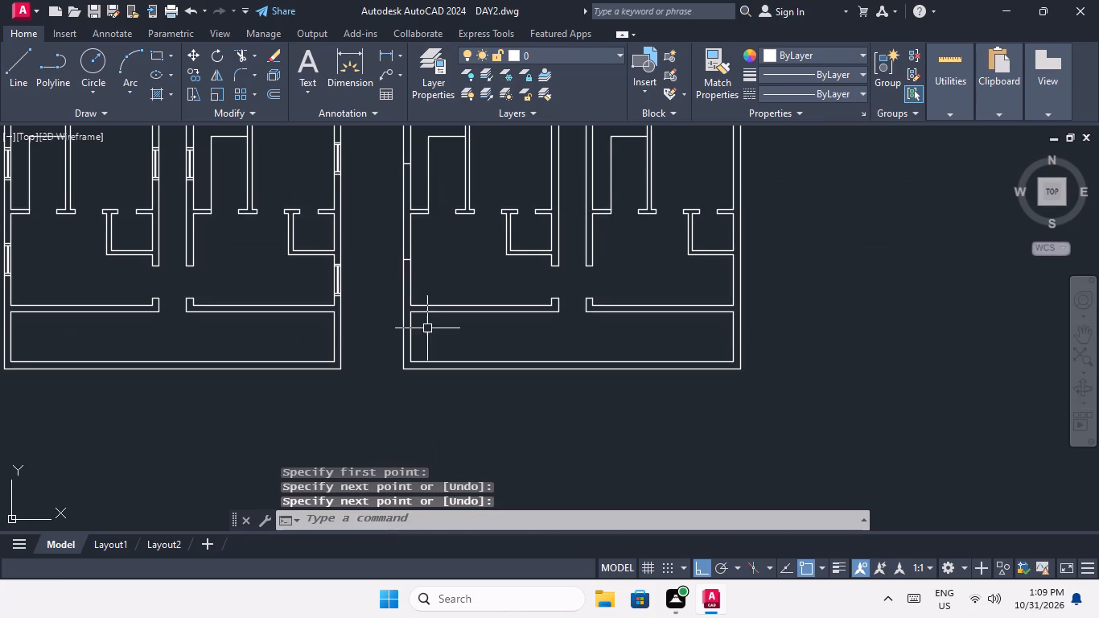
middle_drag(427, 327, 436, 278)
middle_drag(436, 278, 322, 400)
middle_drag(309, 408, 296, 419)
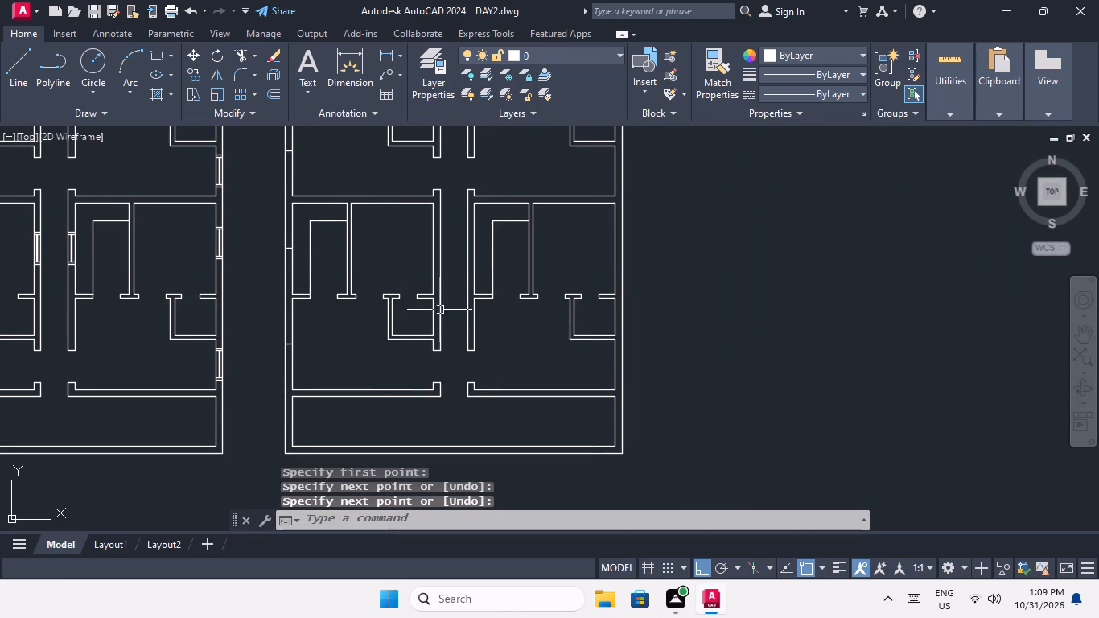
middle_drag(438, 309, 381, 410)
key(space)
scroll(381, 352, up, 3)
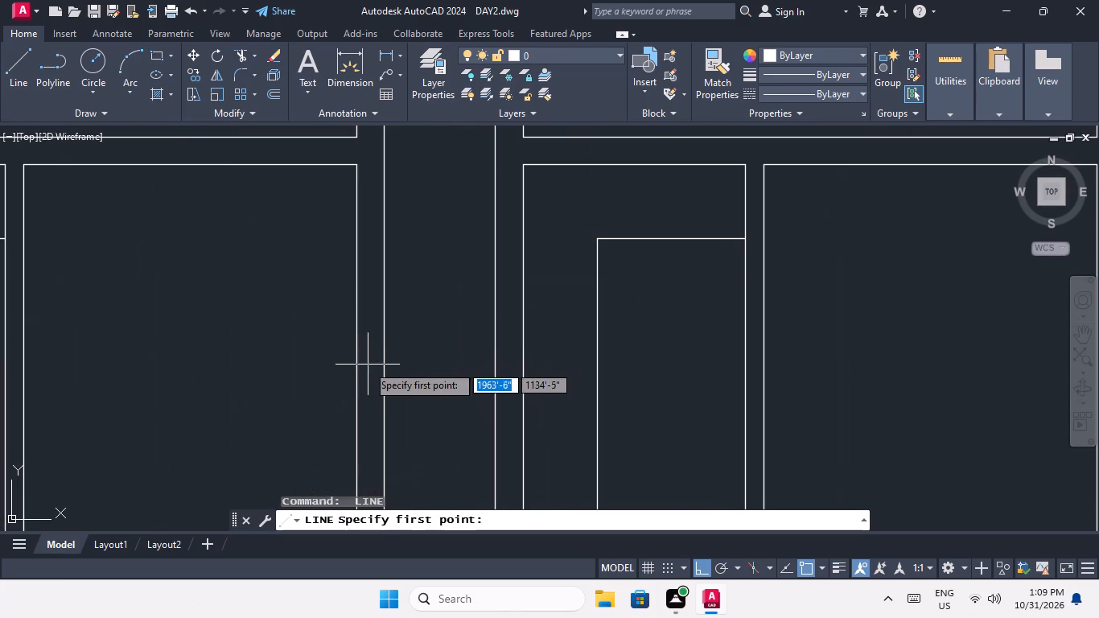
click(356, 348)
scroll(377, 348, up, 4)
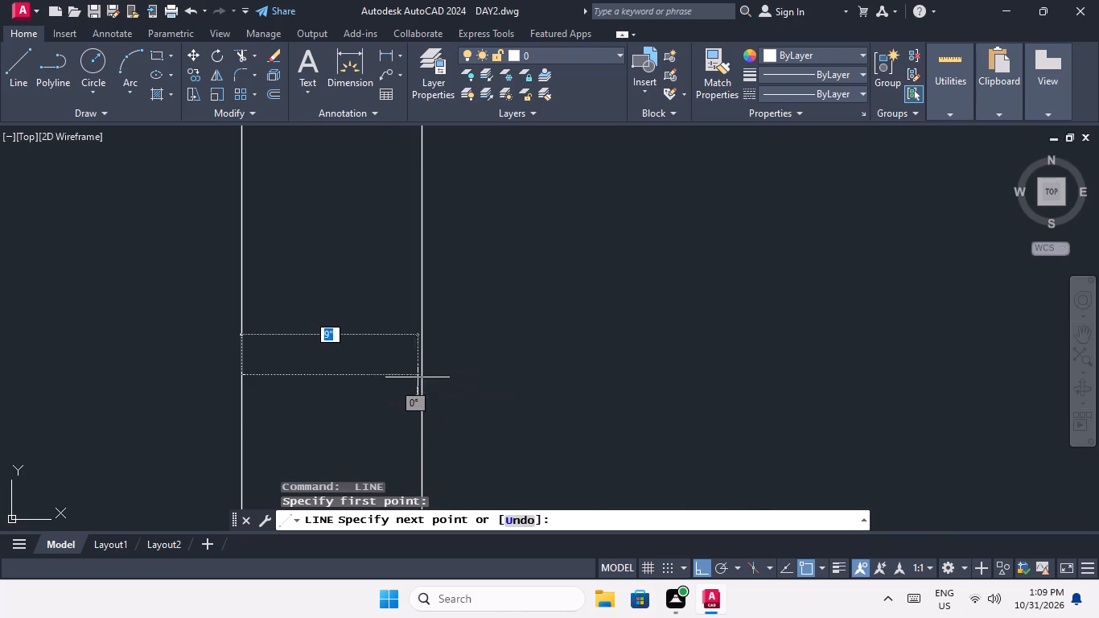
click(423, 373)
key(space)
Draw a line across the third left unit's corridor-side wall at the midpoint of its upper room.
scroll(420, 344, down, 5)
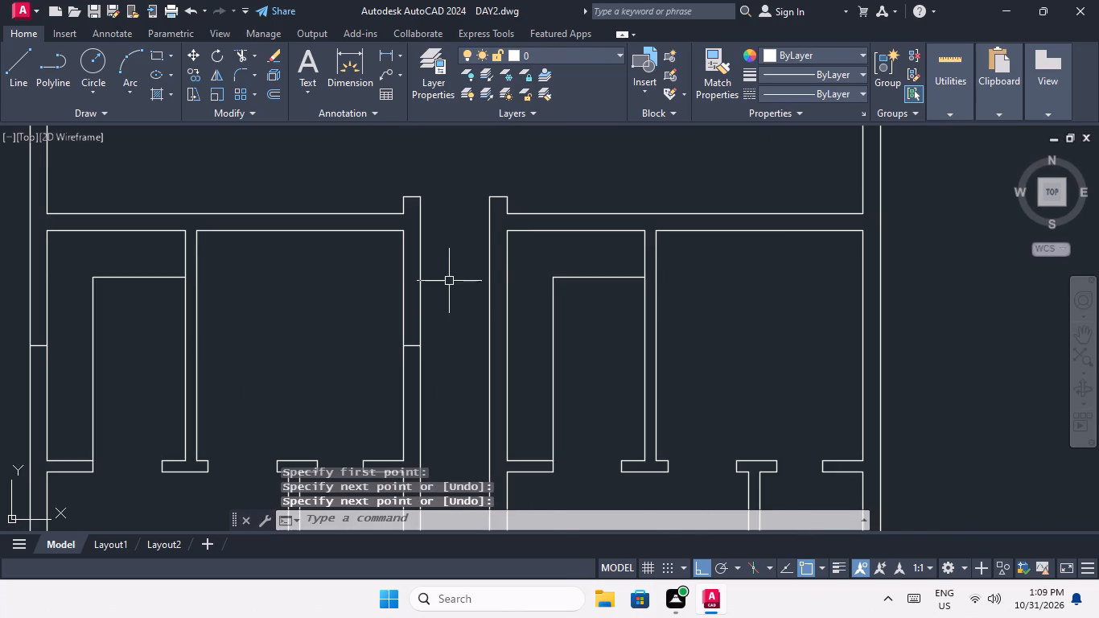
middle_drag(449, 286, 434, 438)
scroll(439, 340, down, 2)
middle_drag(436, 282, 413, 393)
key(space)
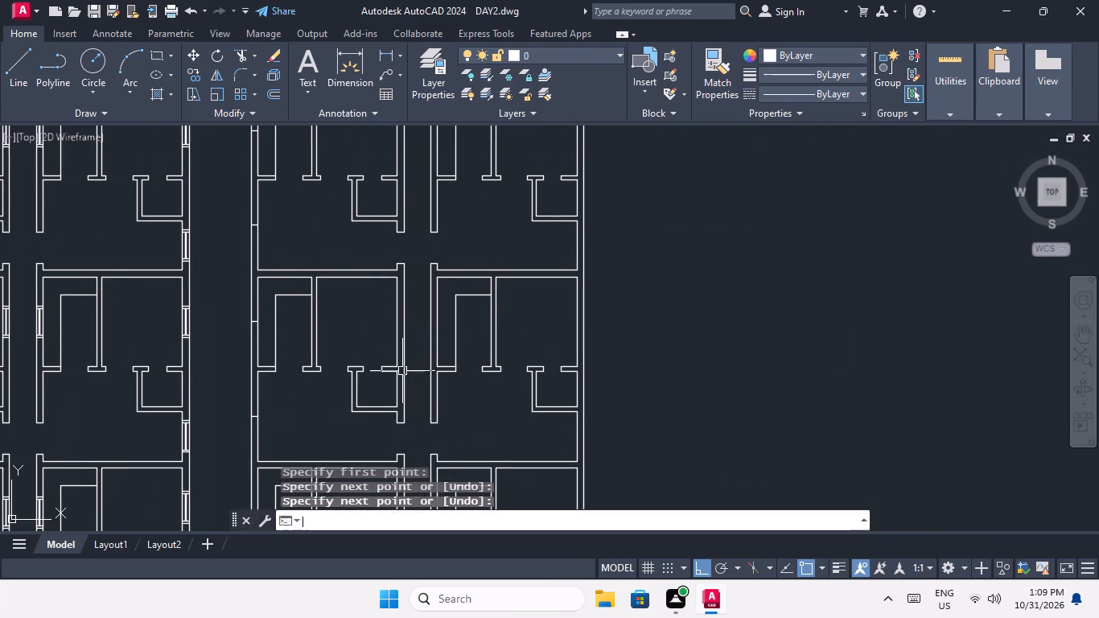
scroll(397, 321, up, 2)
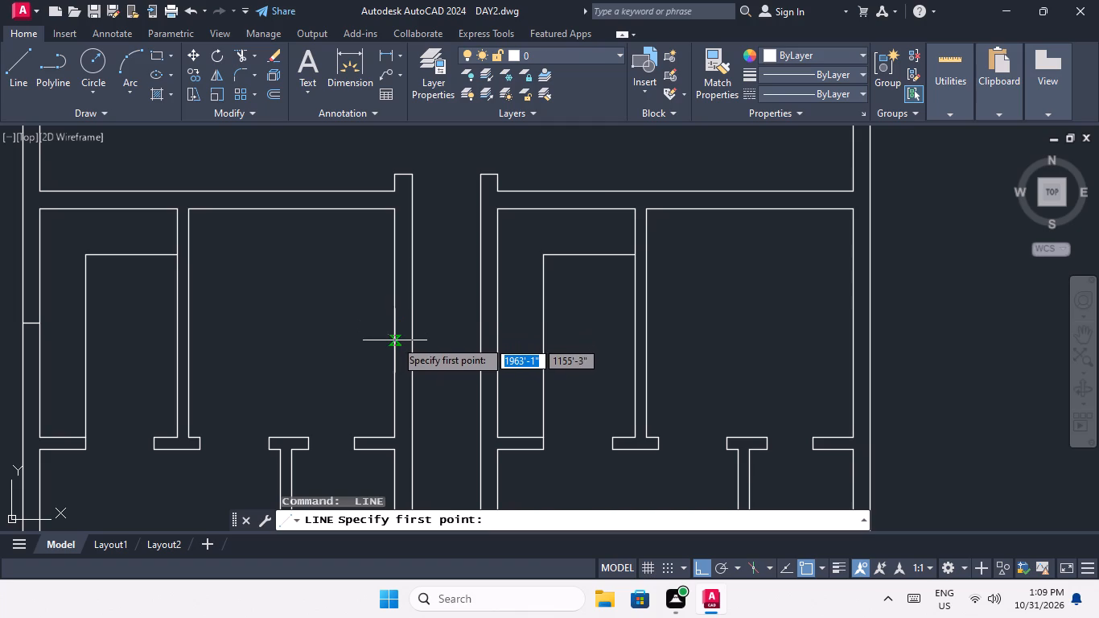
click(397, 323)
scroll(420, 323, up, 3)
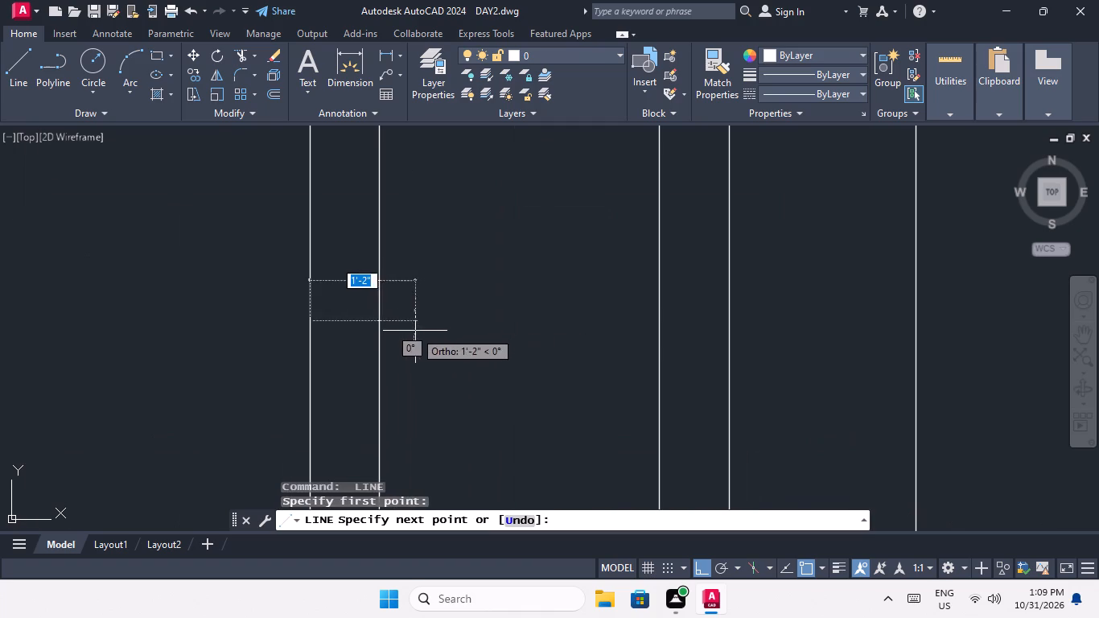
click(379, 320)
key(space)
Draw a straight 9" line across the second left unit's corridor-side wall at the midpoint of its upper room.
scroll(401, 307, down, 6)
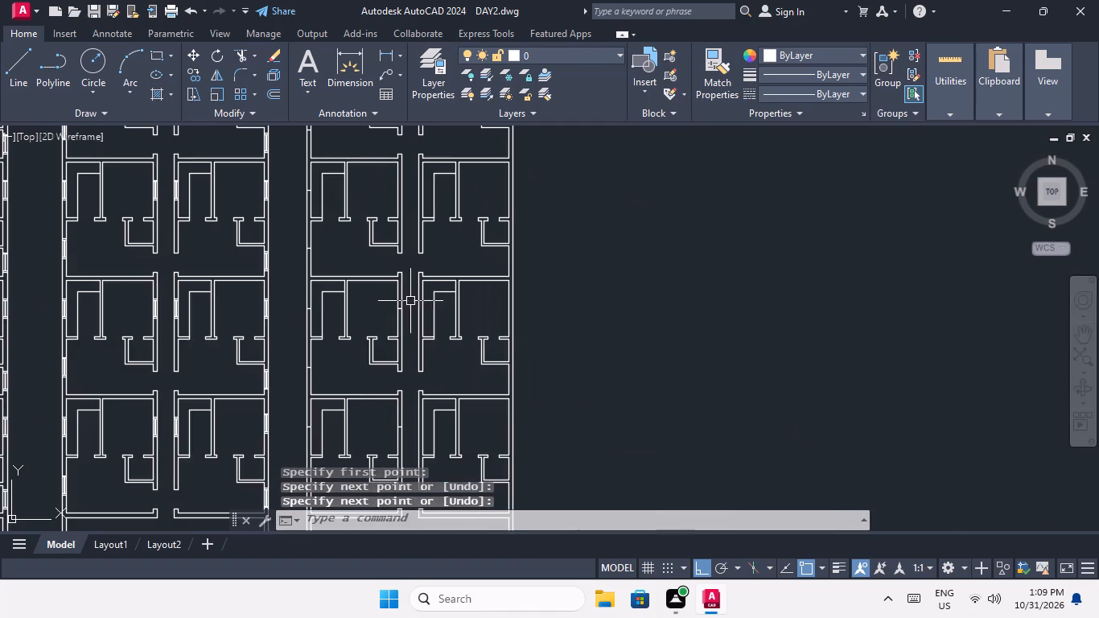
middle_drag(410, 294, 402, 448)
key(space)
scroll(387, 338, up, 3)
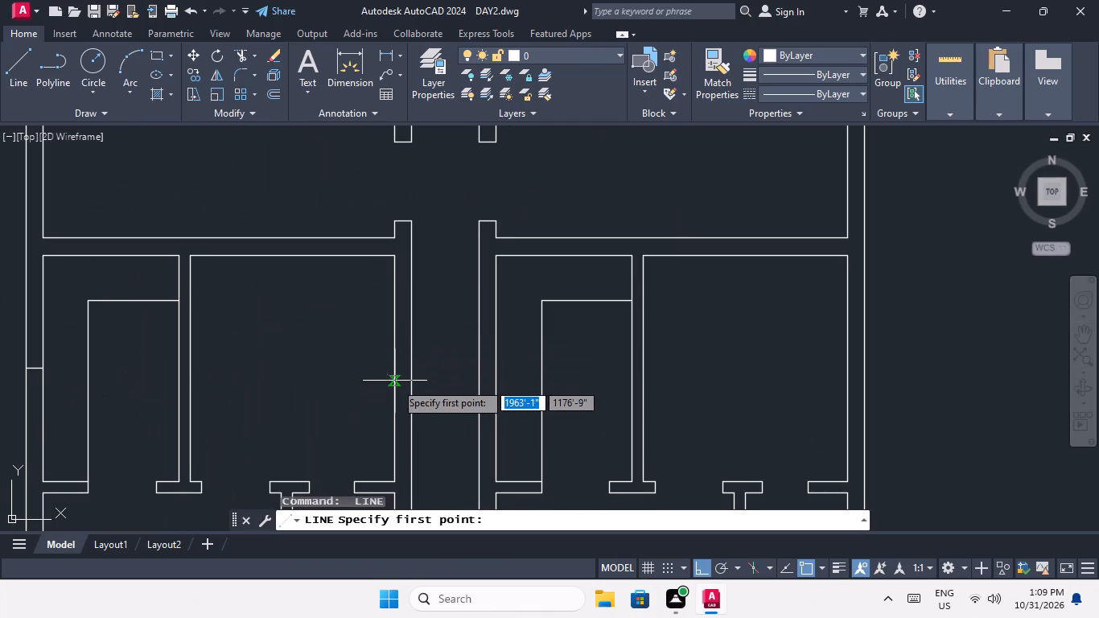
click(389, 368)
scroll(410, 374, up, 4)
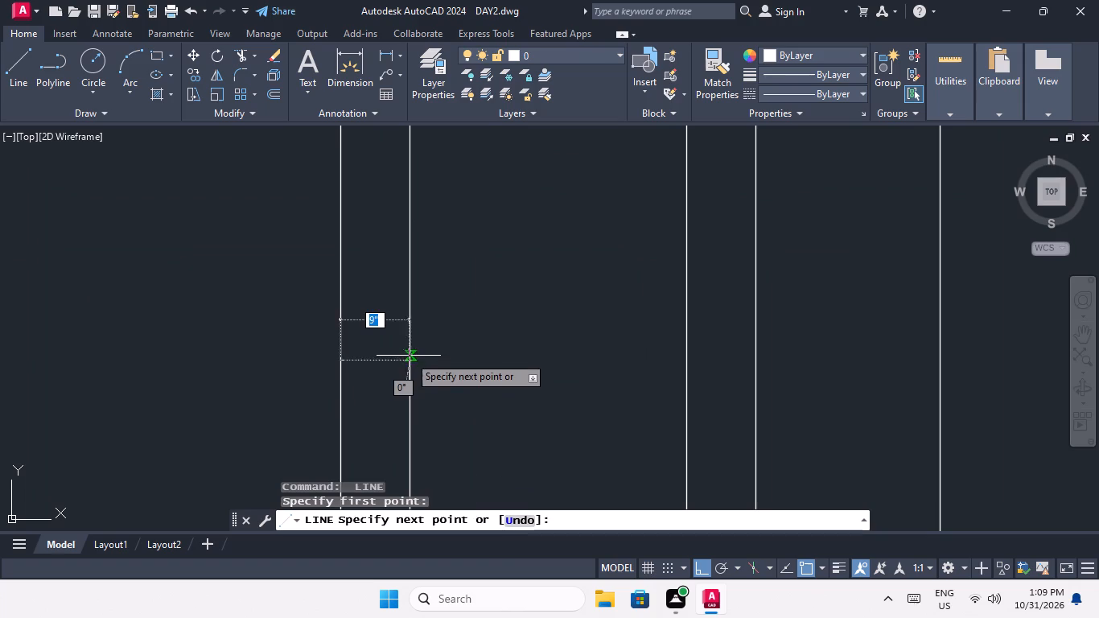
click(409, 356)
key(ctrl+z)
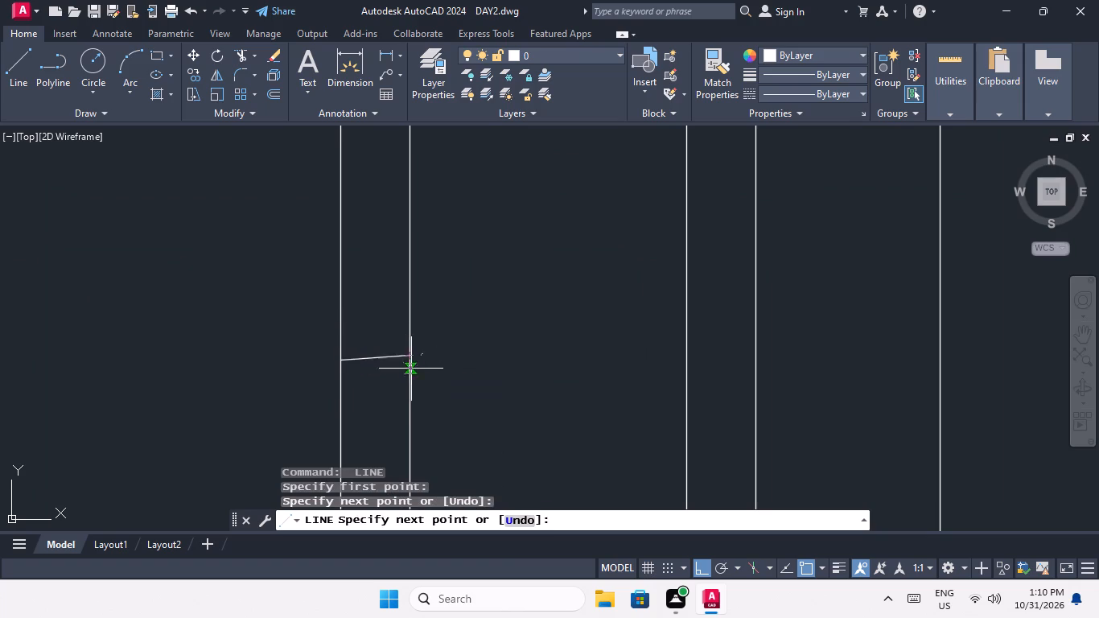
click(411, 358)
key(space)
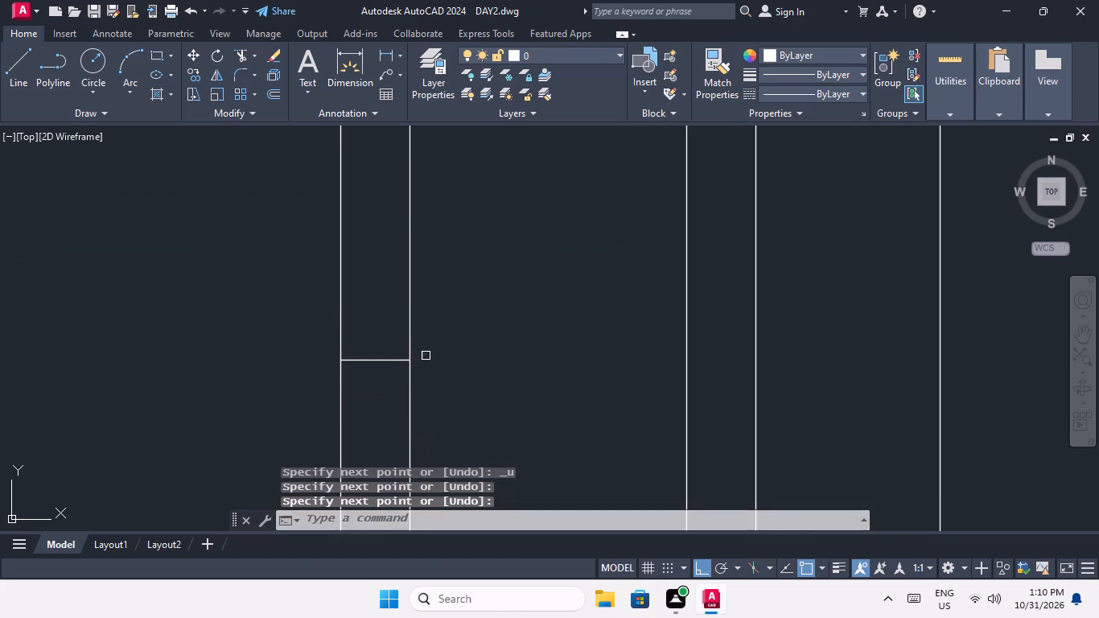
Draw a 9" line across the top left unit's corridor-side wall at the midpoint of its upper room.
scroll(433, 342, down, 6)
middle_drag(441, 319, 422, 397)
scroll(408, 217, up, 3)
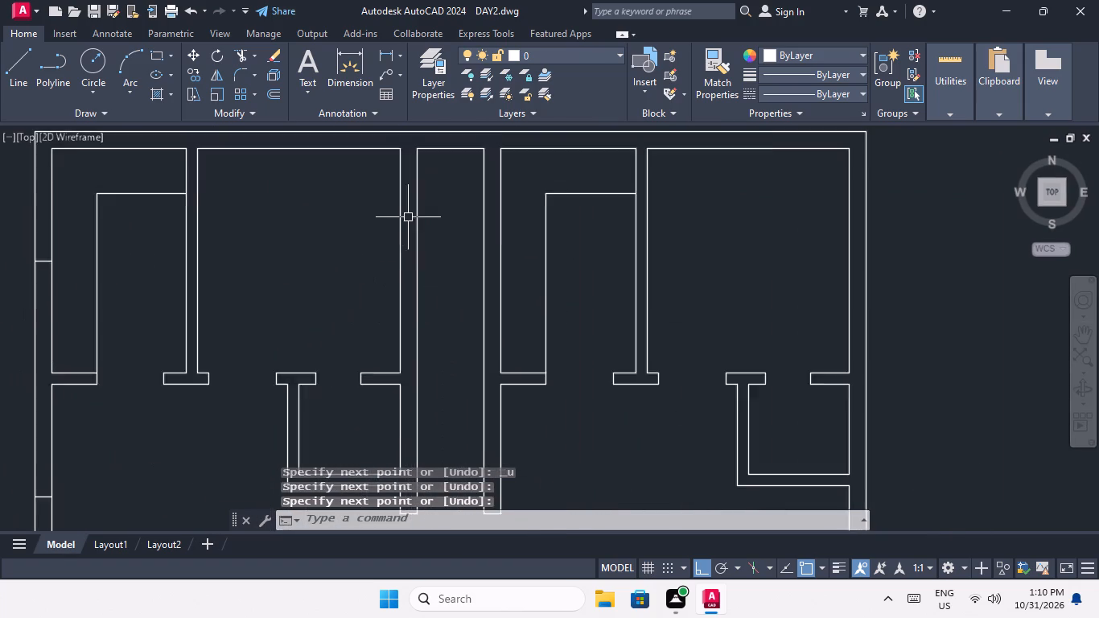
key(space)
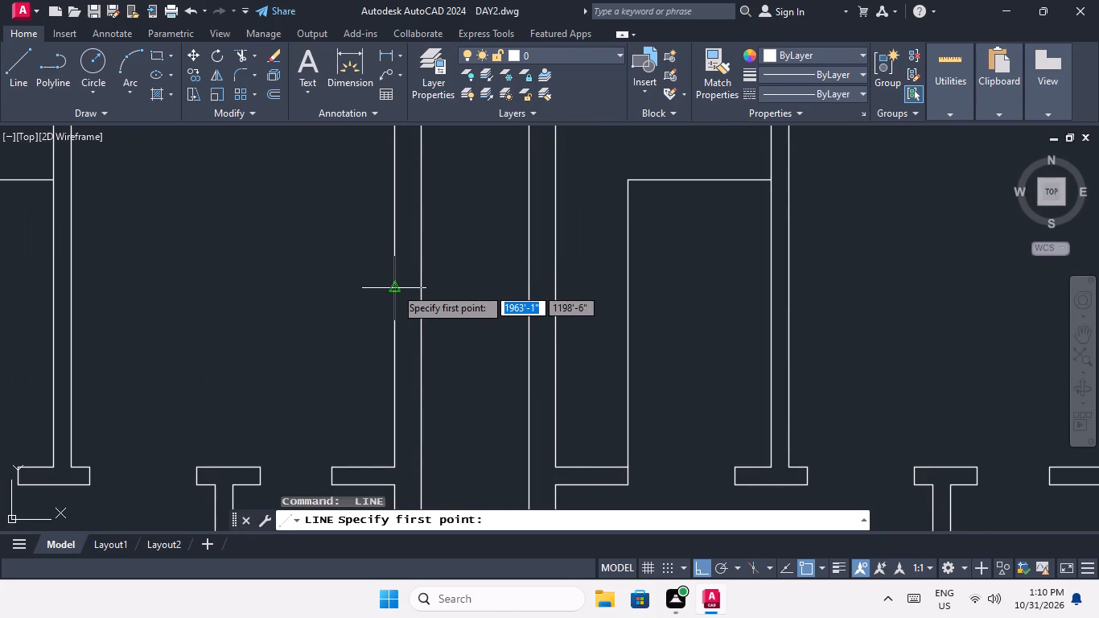
click(396, 285)
scroll(427, 282, up, 2)
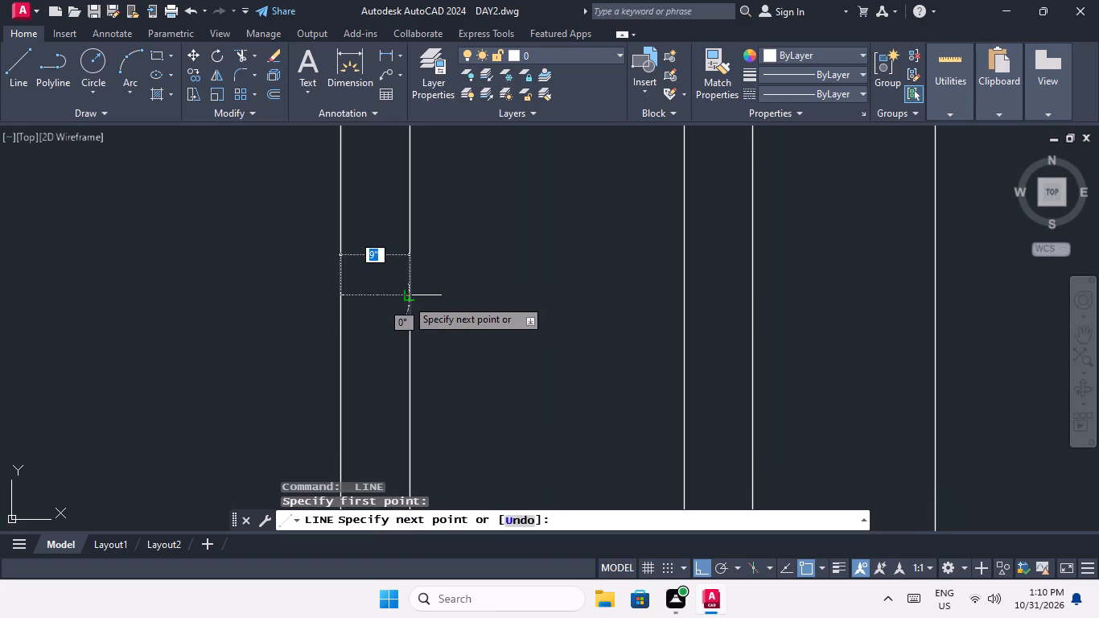
click(405, 299)
key(space)
Draw a 9" line across the top right unit's corridor-side wall at the midpoint of its upper room.
scroll(439, 289, down, 4)
middle_drag(469, 286, 362, 316)
key(space)
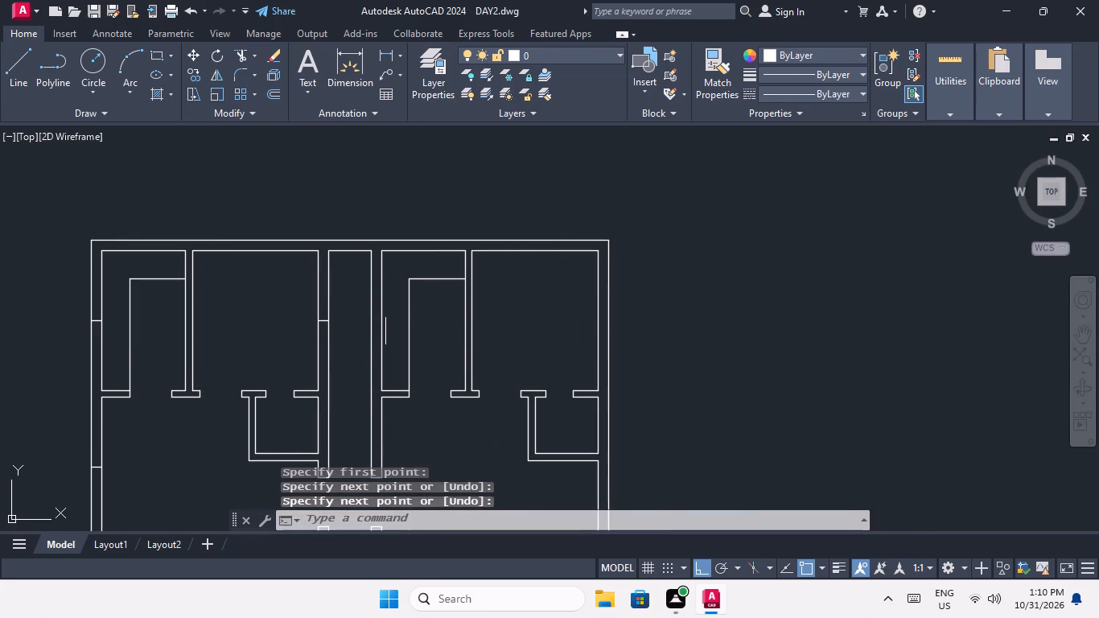
click(377, 316)
scroll(367, 316, up, 3)
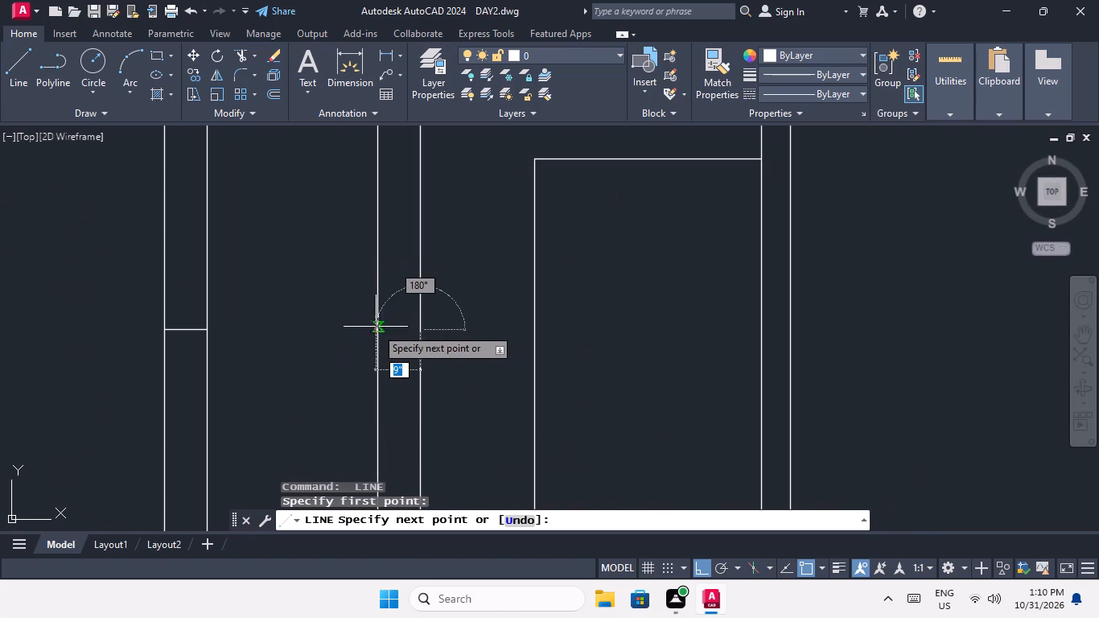
click(377, 328)
key(space)
Draw a 9" line across the right outer wall at the midpoint of the top unit's upper room.
scroll(377, 317, down, 5)
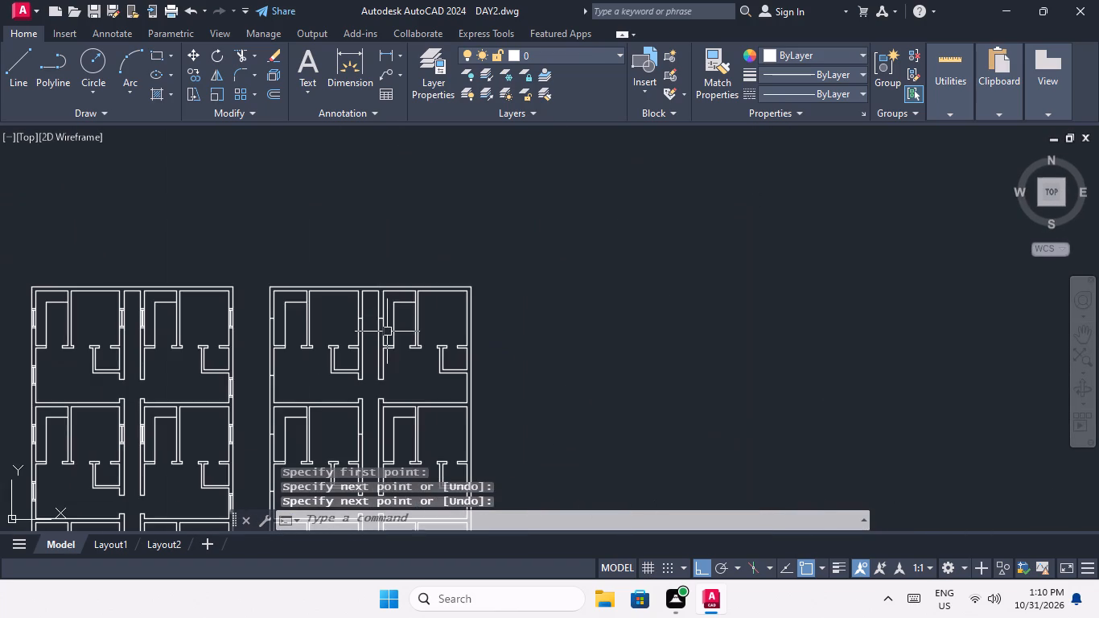
middle_drag(384, 333, 365, 323)
key(space)
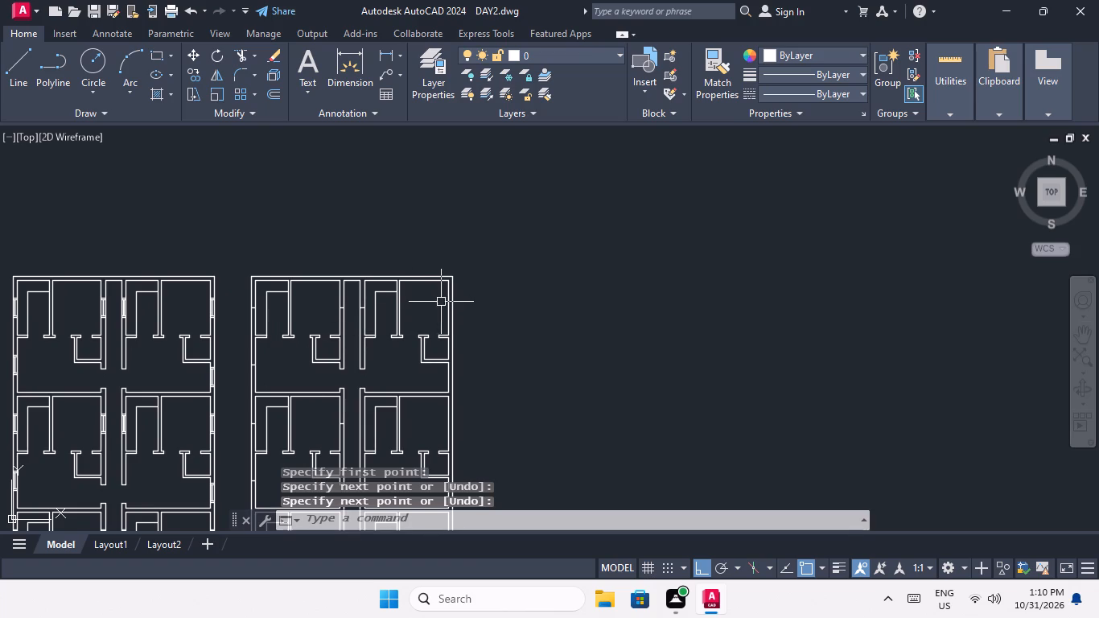
scroll(443, 303, up, 2)
click(456, 317)
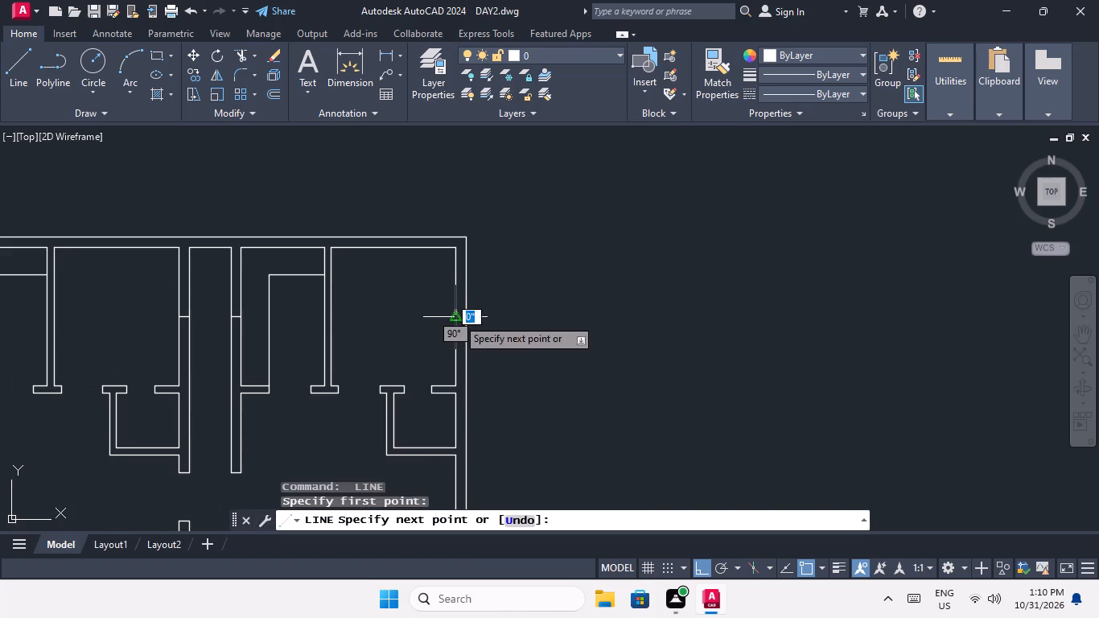
scroll(471, 315, up, 4)
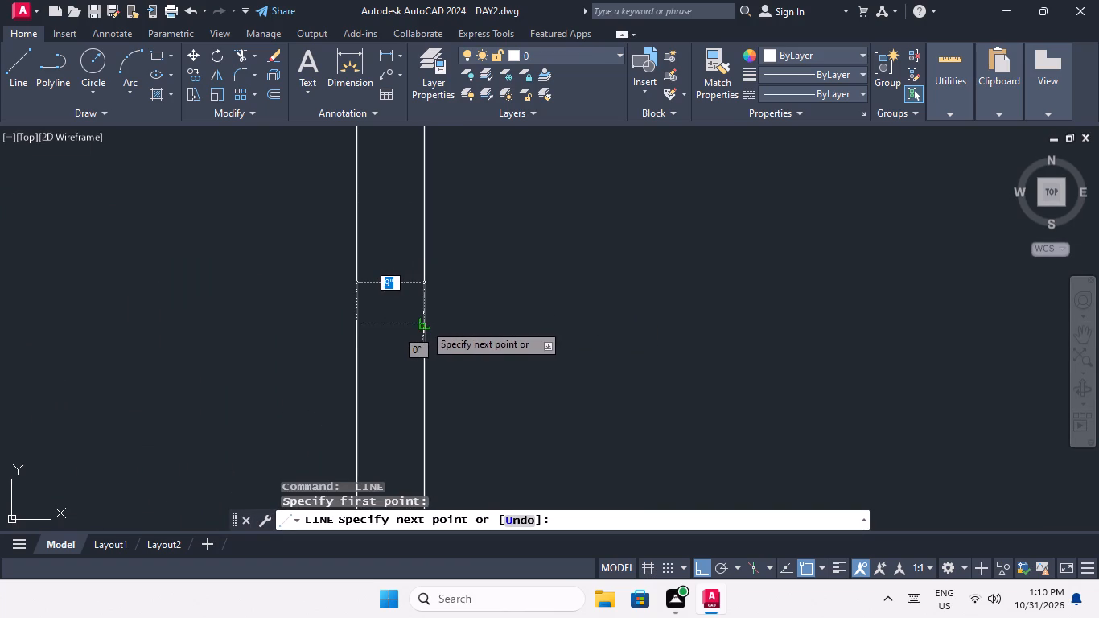
click(422, 323)
key(space)
Draw a 9" line across the second right unit's corridor-side wall at the midpoint of its upper room.
scroll(430, 296, down, 5)
middle_drag(422, 342, 506, 286)
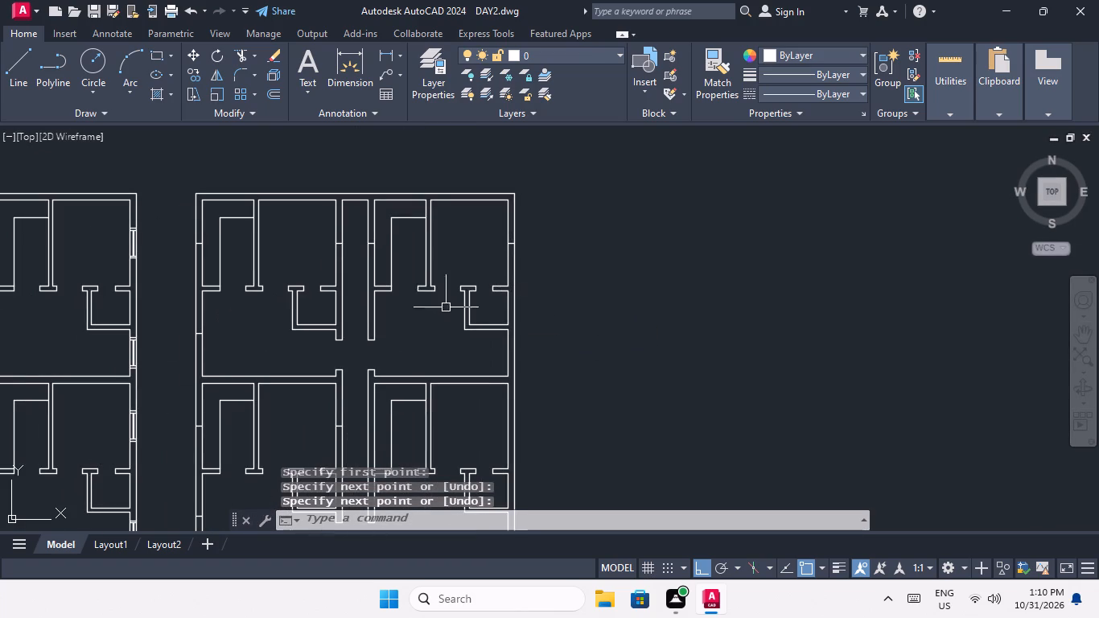
middle_drag(422, 340, 429, 292)
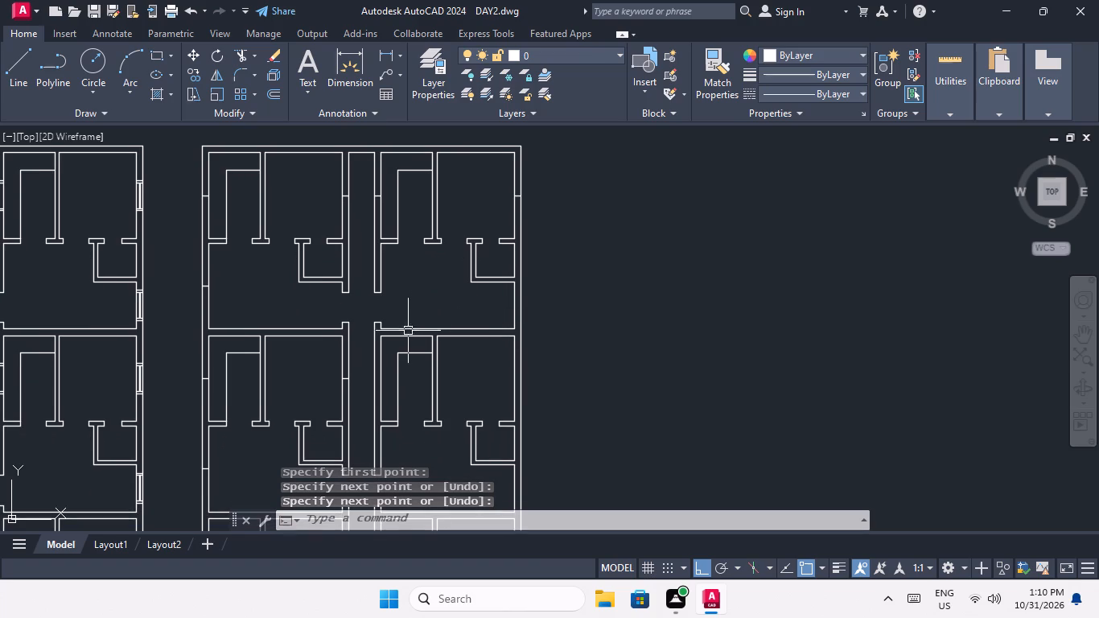
middle_drag(374, 365, 373, 303)
key(space)
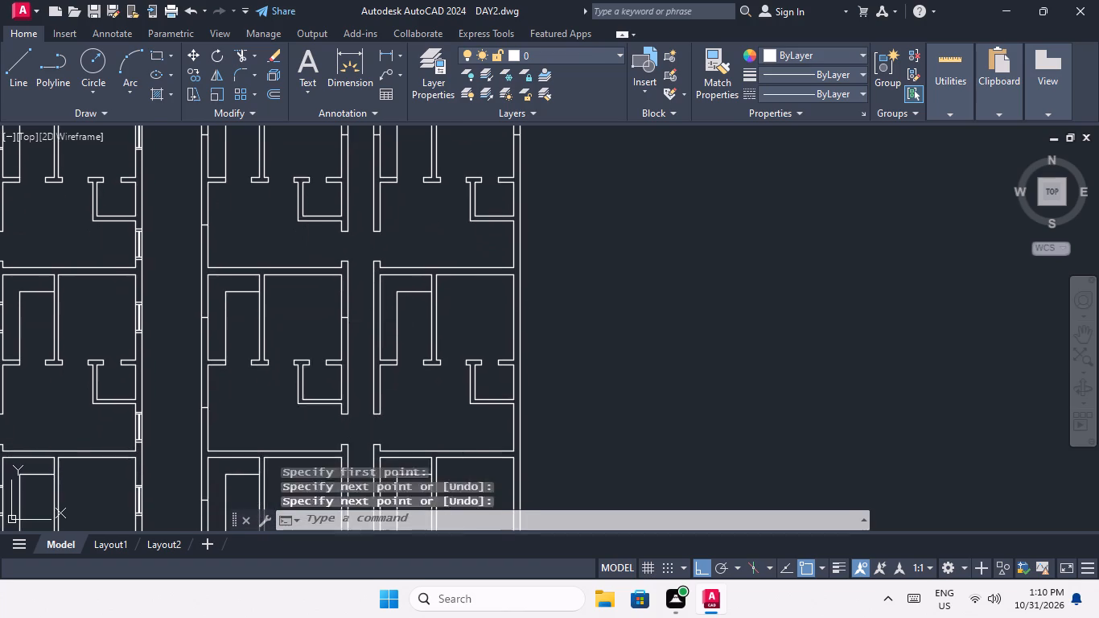
scroll(377, 332, up, 2)
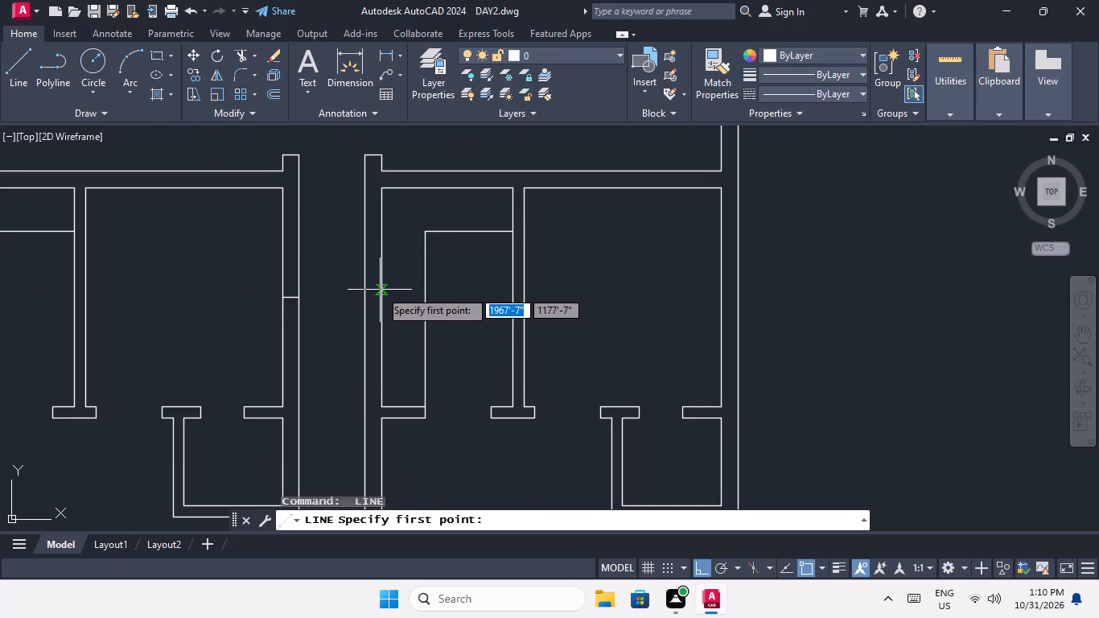
click(381, 301)
scroll(363, 303, up, 3)
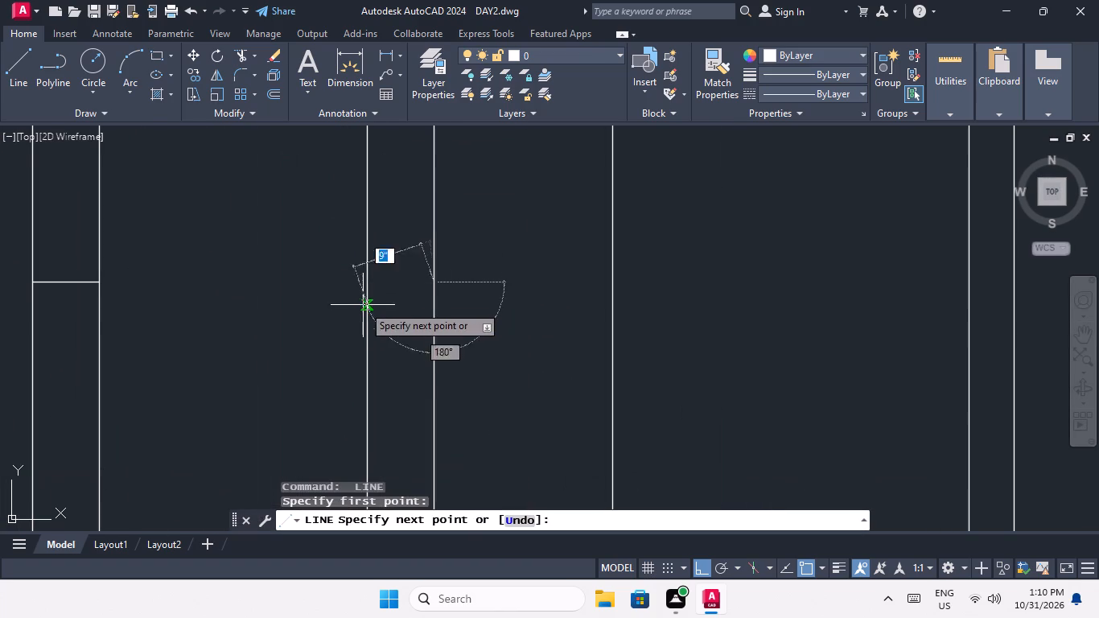
click(367, 282)
key(space)
Draw a 9" line across the third right unit's corridor-side wall at the midpoint of its upper room.
scroll(411, 245, down, 4)
middle_drag(435, 314, 448, 182)
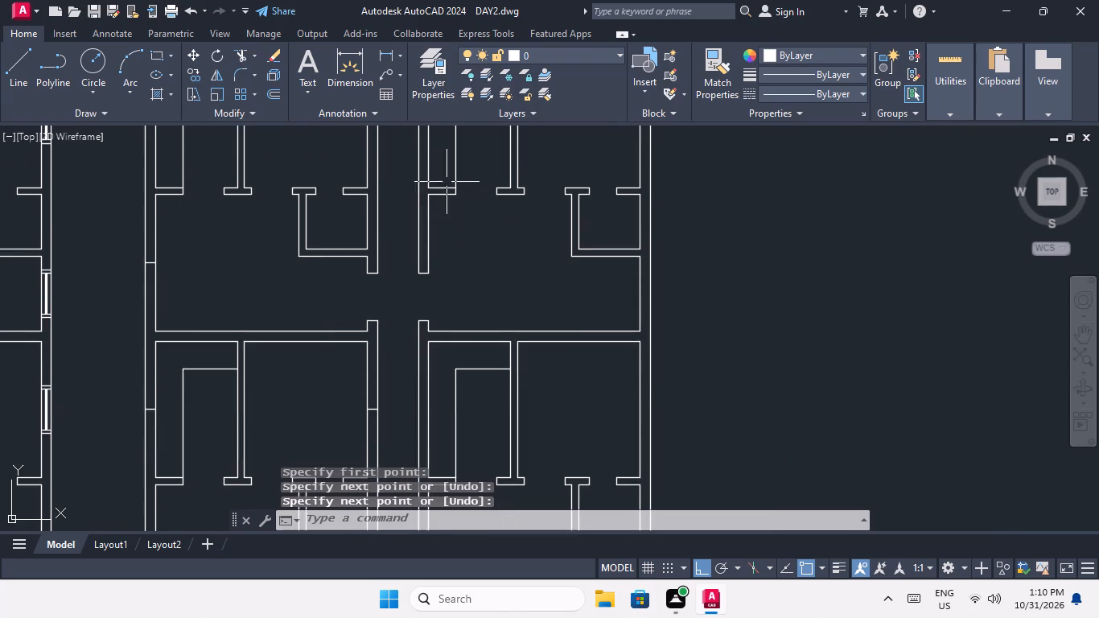
middle_drag(452, 356, 438, 269)
key(space)
scroll(414, 327, up, 2)
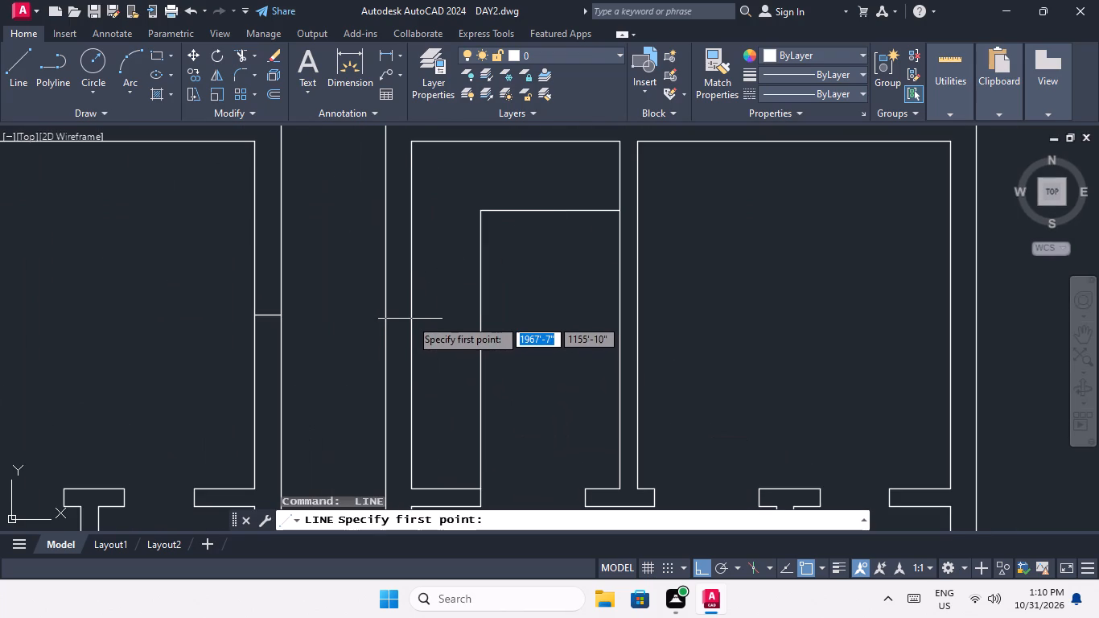
click(410, 315)
scroll(383, 315, up, 4)
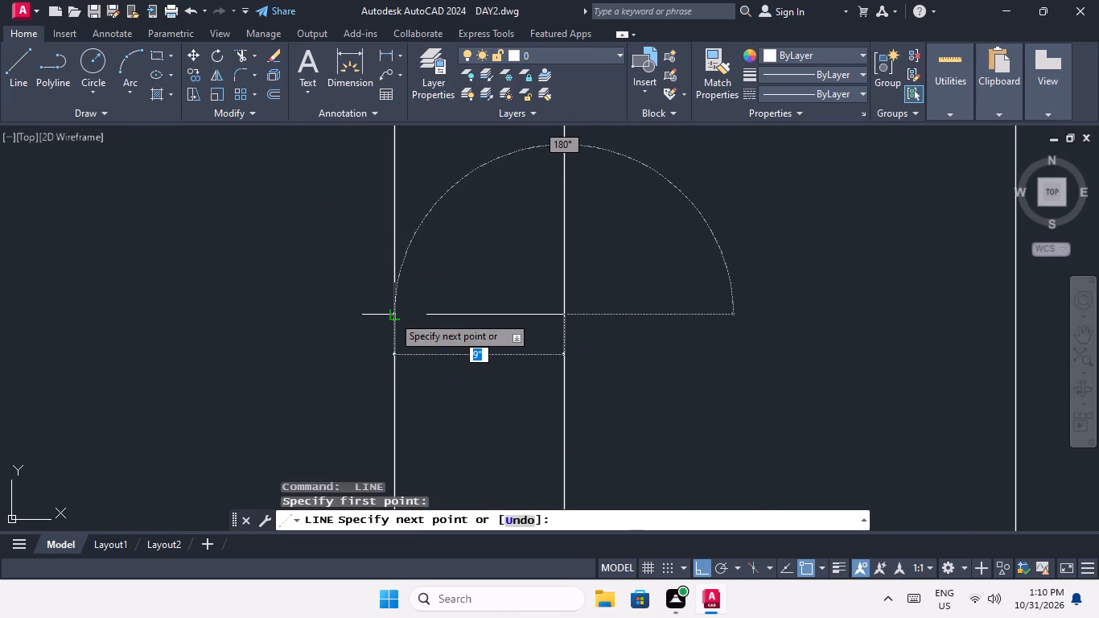
click(394, 313)
key(space)
Draw a 9" line across the bottom right unit's corridor-side wall at the midpoint of its upper room.
scroll(394, 307, down, 5)
middle_drag(384, 330, 366, 227)
scroll(362, 226, down, 2)
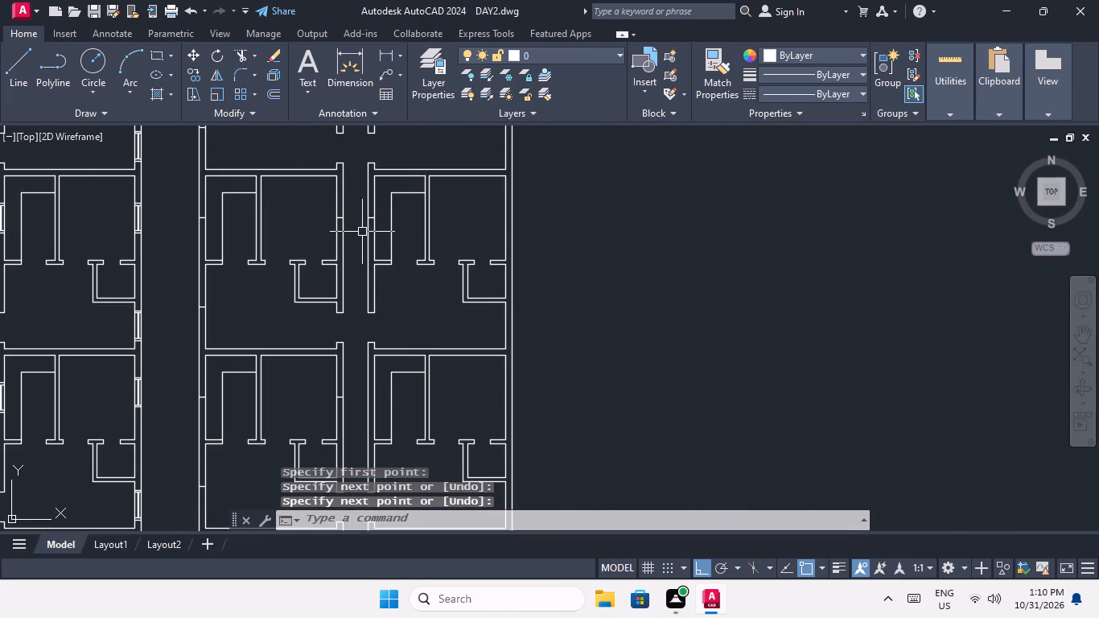
middle_drag(381, 332, 380, 245)
key(space)
scroll(370, 314, up, 3)
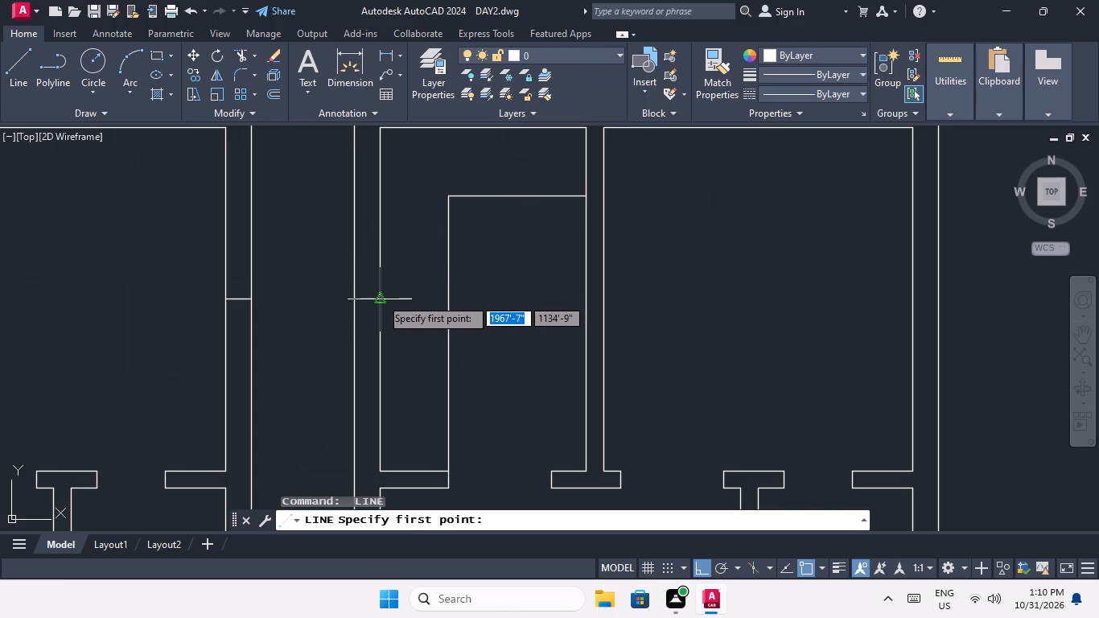
click(381, 300)
scroll(345, 298, up, 4)
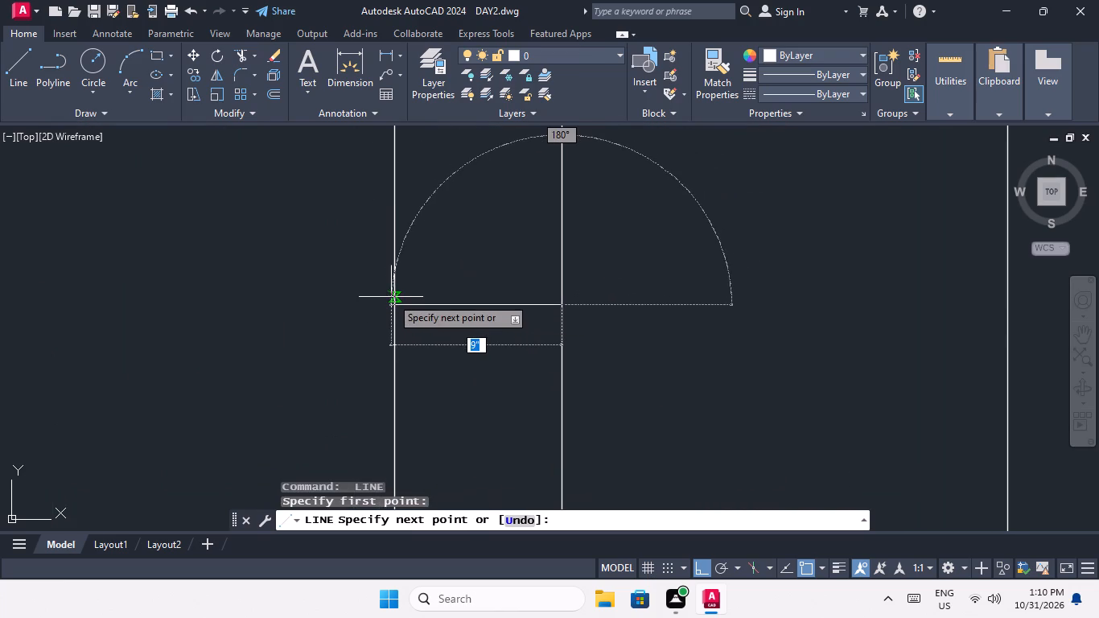
click(393, 303)
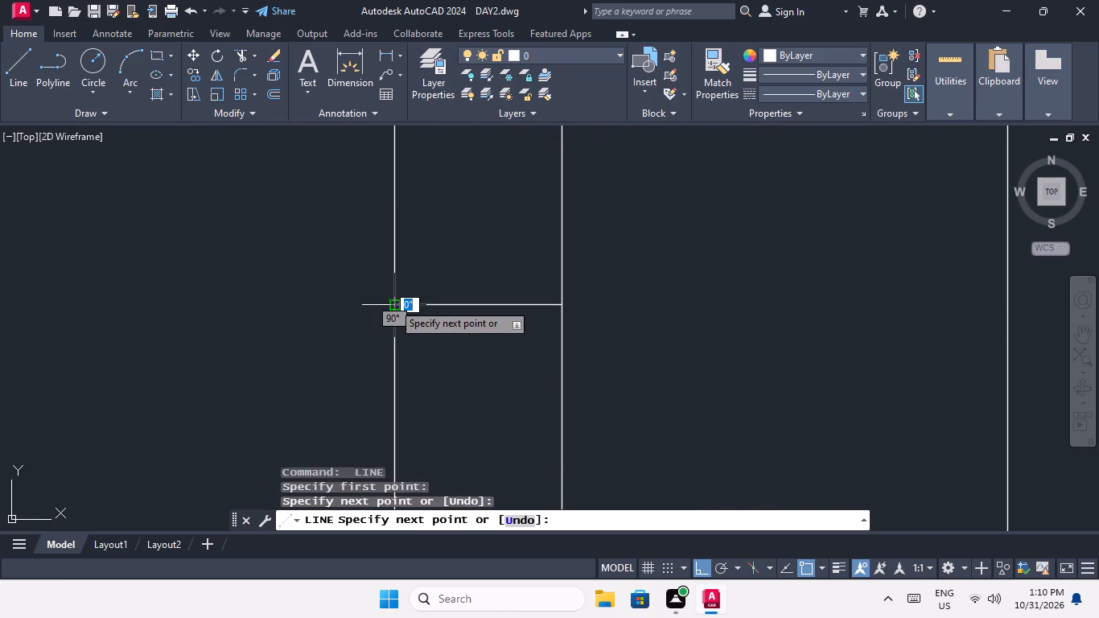
key(space)
Draw a 9" line across the right outer wall at the midpoint of the bottom unit's lower room.
scroll(392, 266, down, 5)
middle_drag(402, 310, 385, 225)
scroll(381, 237, down, 3)
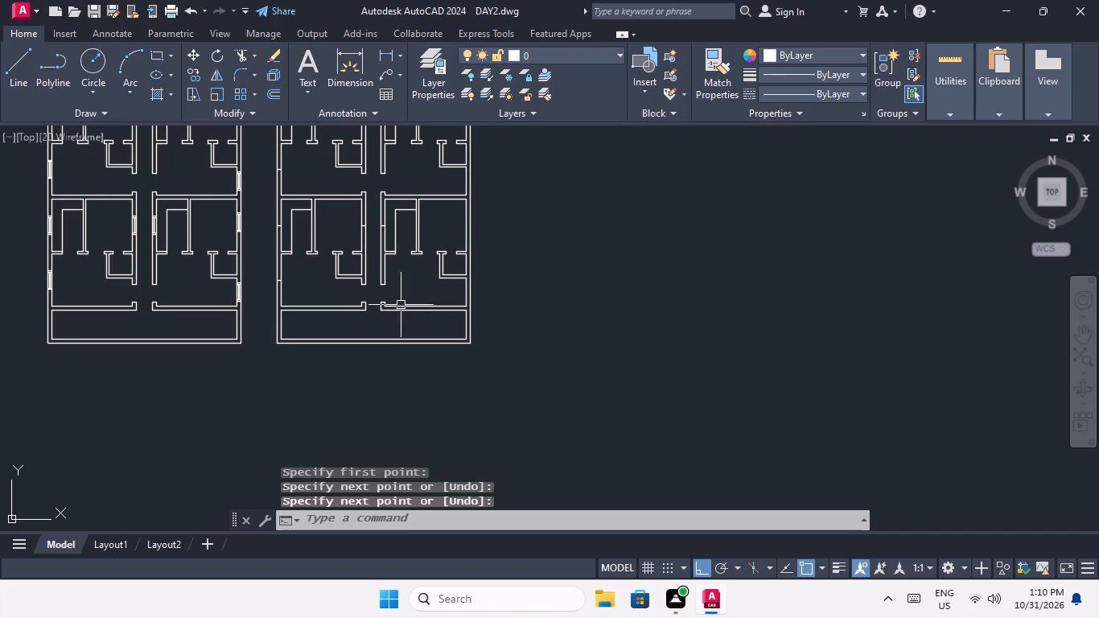
middle_drag(415, 285, 327, 333)
key(space)
scroll(372, 348, up, 3)
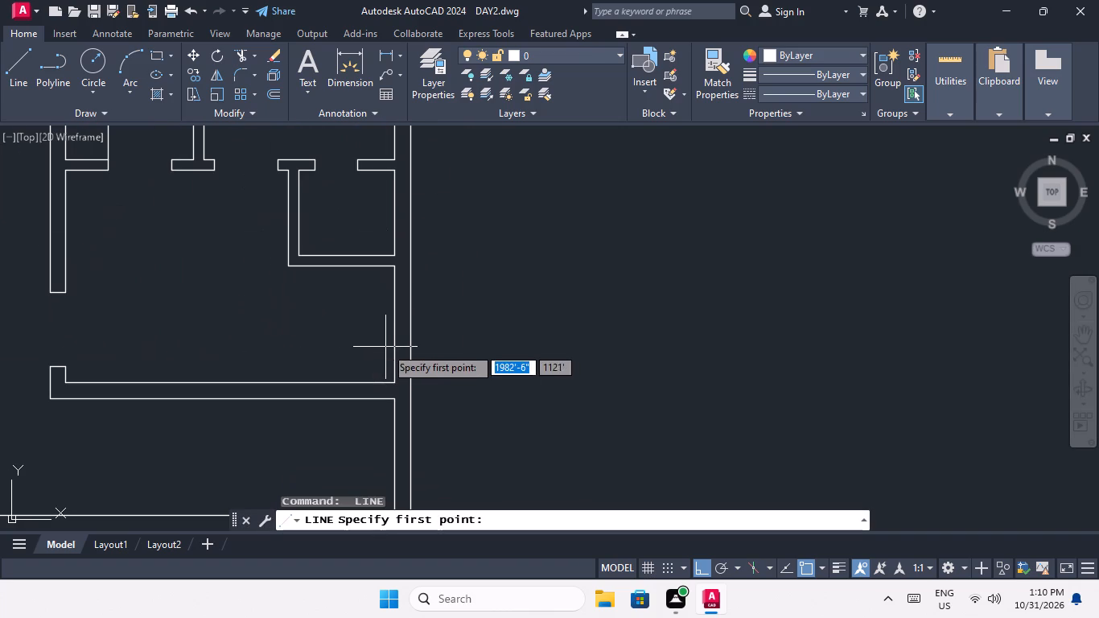
click(396, 325)
scroll(419, 328, up, 3)
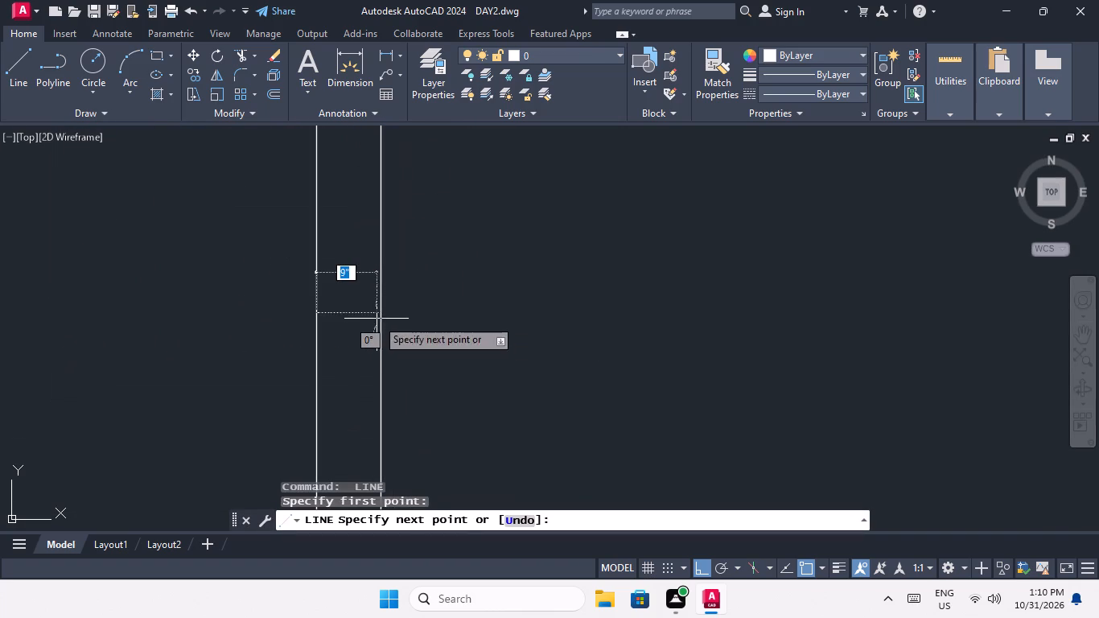
click(381, 313)
key(space)
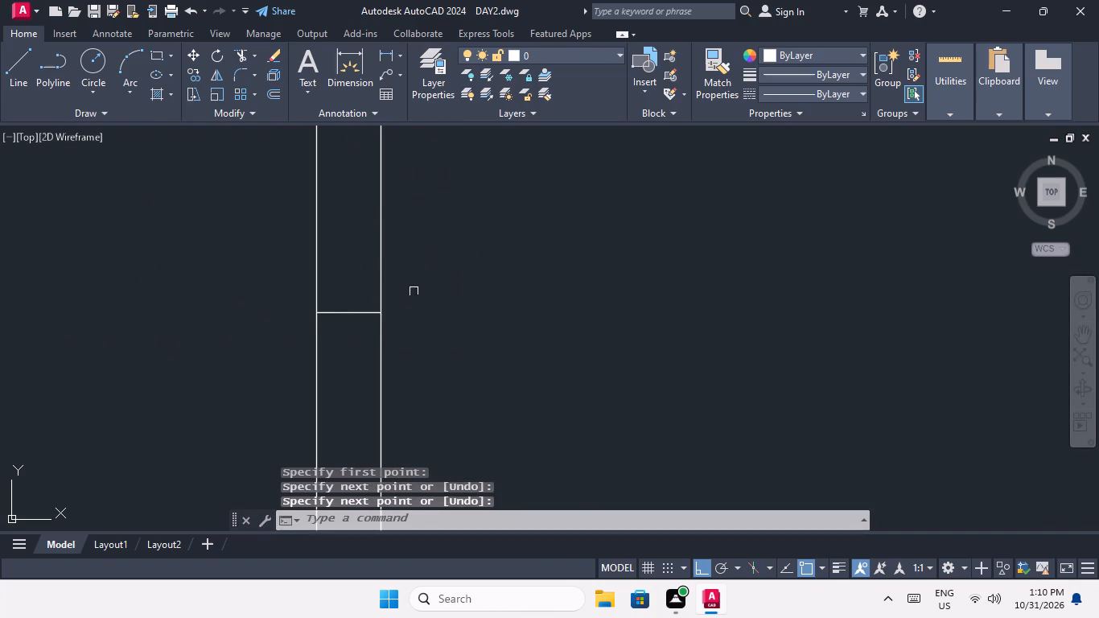
Draw a 9" line across the right outer wall at the midpoint of the bottom unit's upper room.
scroll(415, 290, down, 5)
middle_drag(455, 289, 434, 406)
key(space)
scroll(388, 290, up, 4)
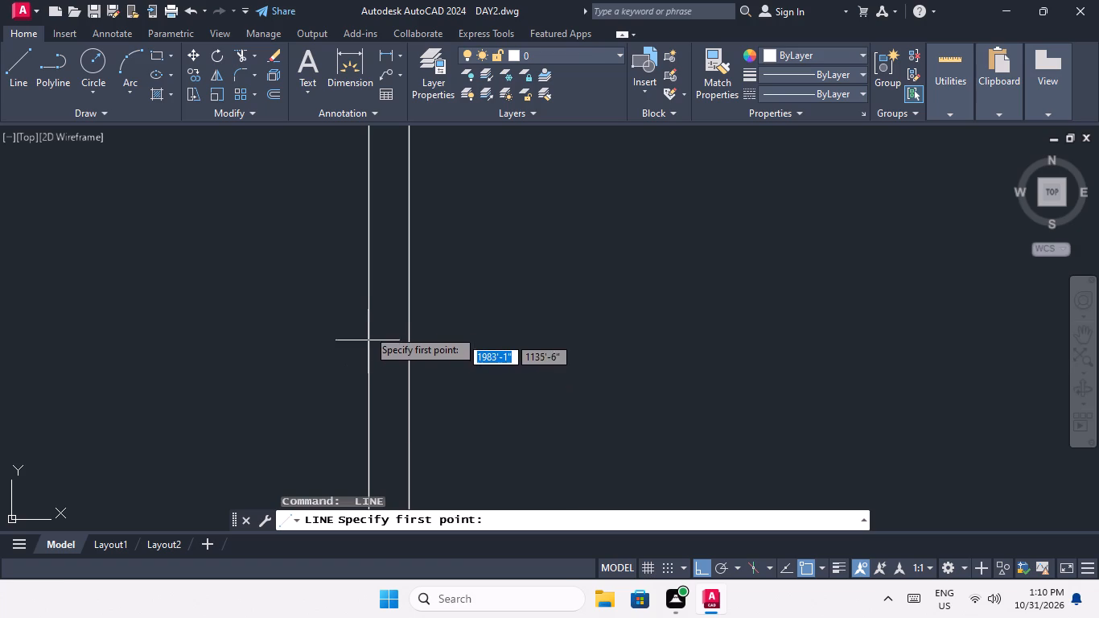
scroll(368, 319, down, 2)
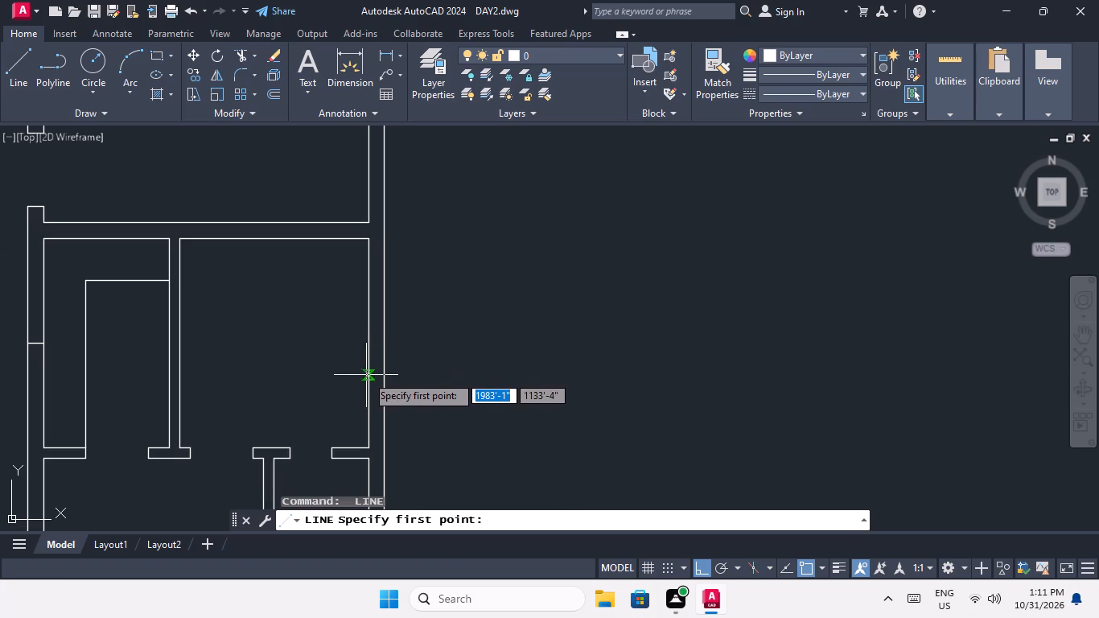
click(369, 340)
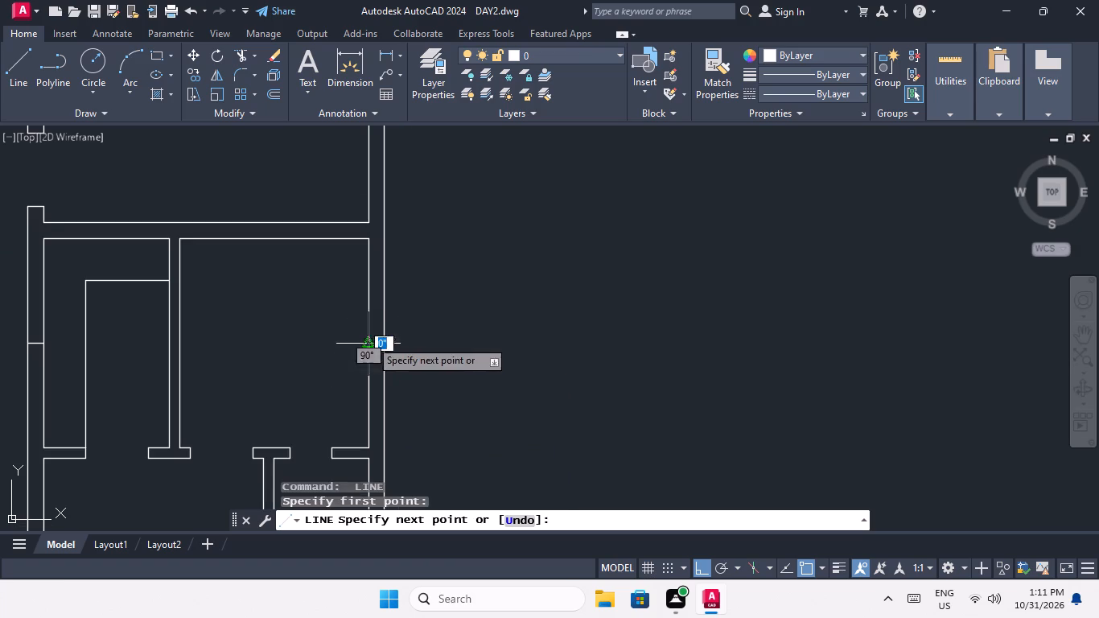
scroll(418, 334, up, 3)
click(274, 372)
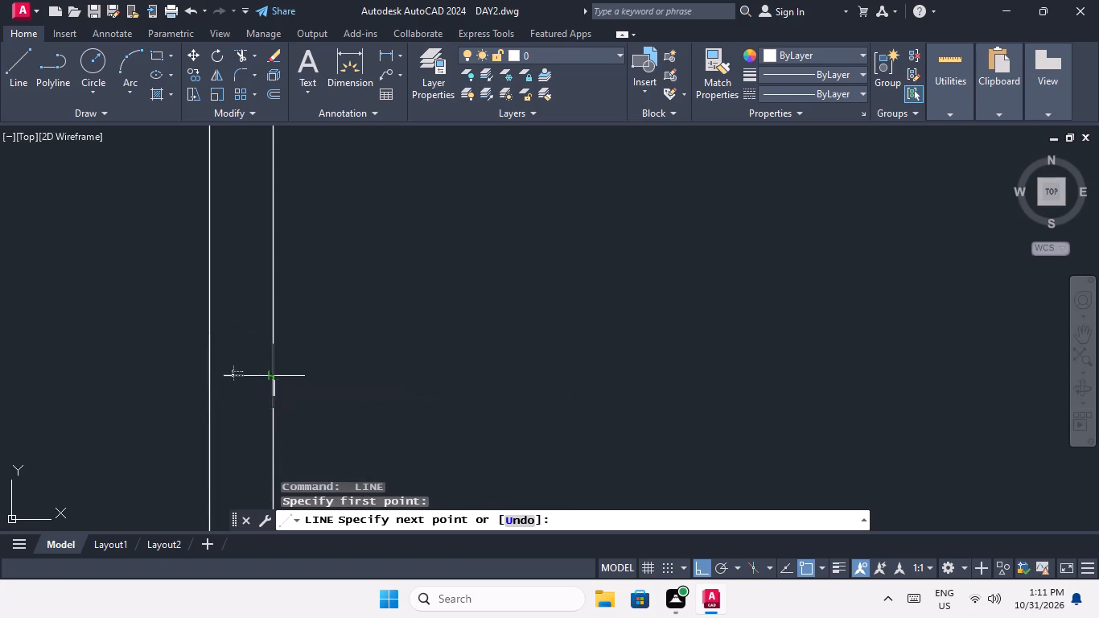
key(space)
Draw a 9" line across the right outer wall at the midpoint of the third unit's upper room.
scroll(357, 310, down, 2)
middle_drag(357, 312, 356, 373)
scroll(356, 322, down, 4)
middle_drag(377, 301, 368, 422)
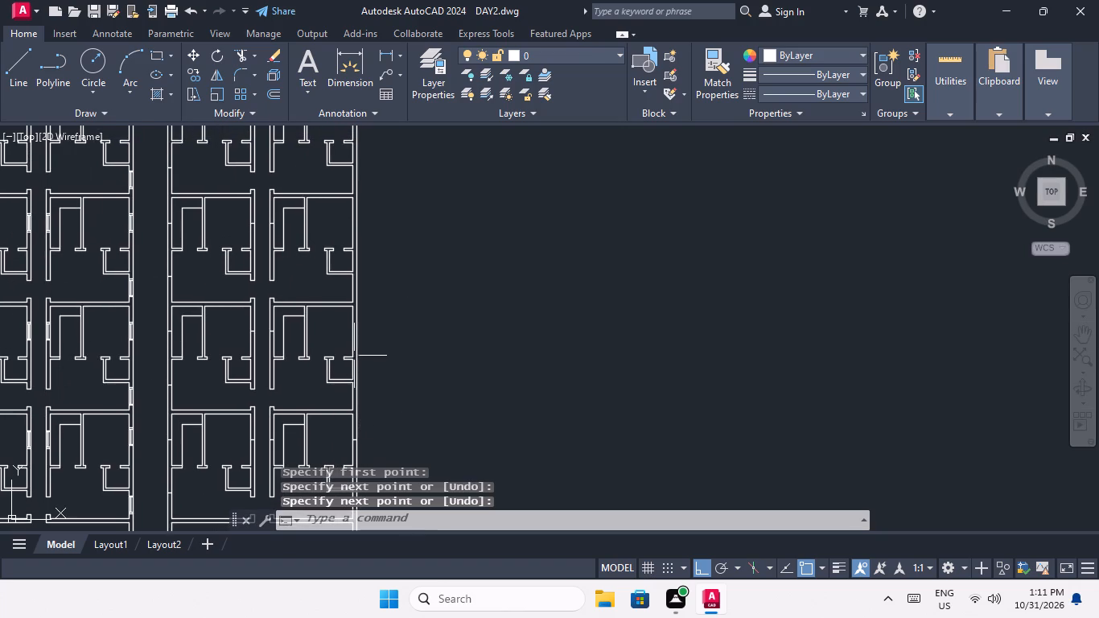
key(space)
scroll(349, 317, up, 3)
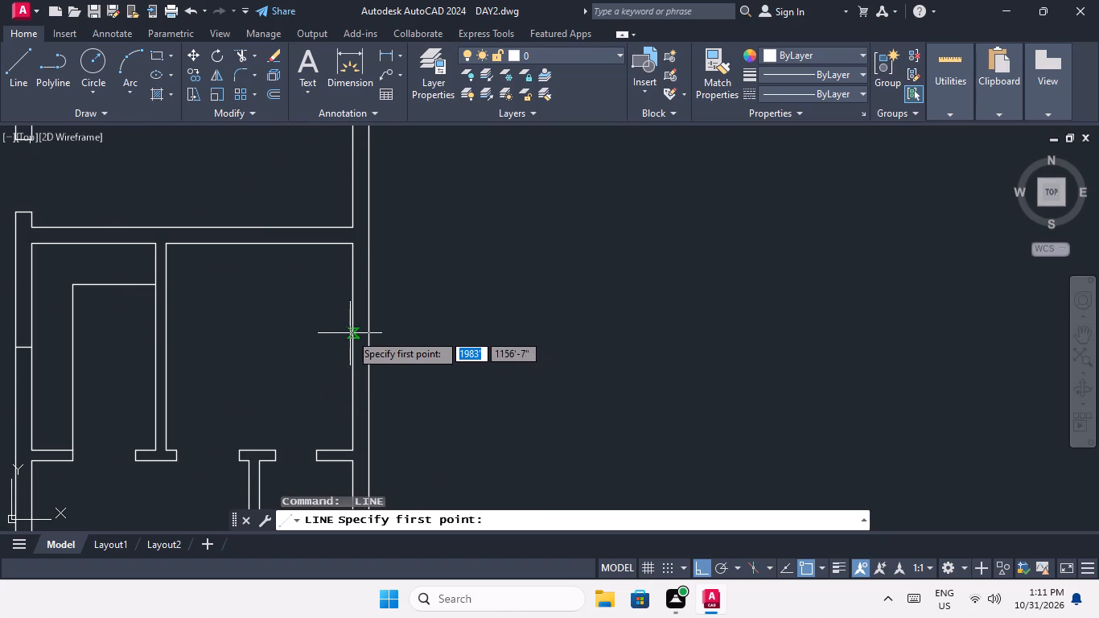
click(351, 347)
scroll(387, 352, up, 3)
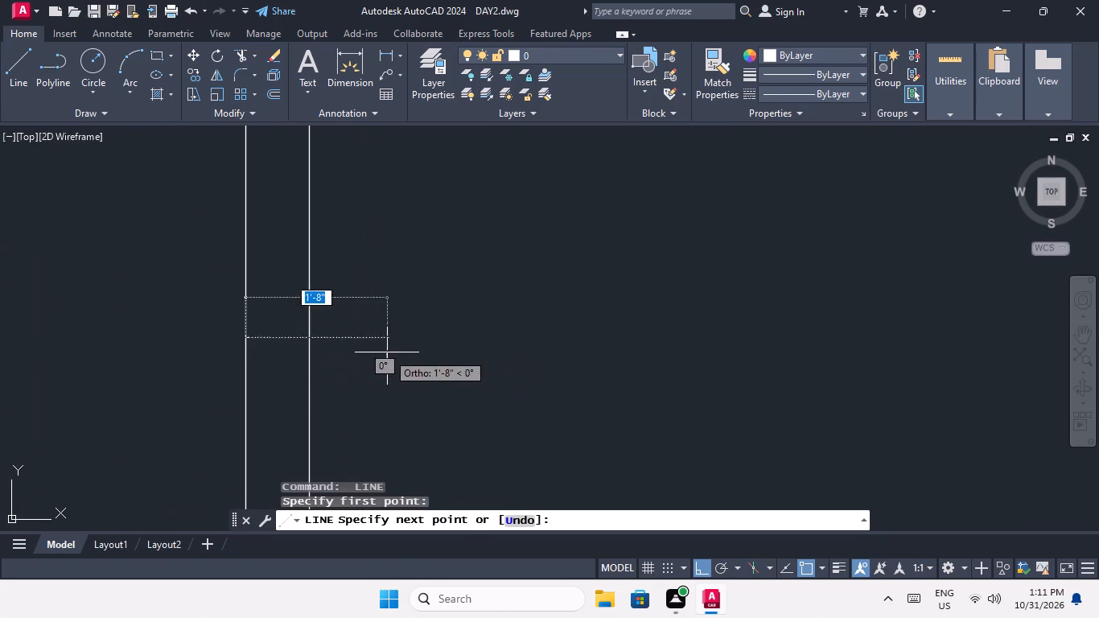
click(306, 340)
key(space)
Draw a 9" line across the right outer wall at the midpoint of the second unit's upper room.
scroll(360, 335, down, 4)
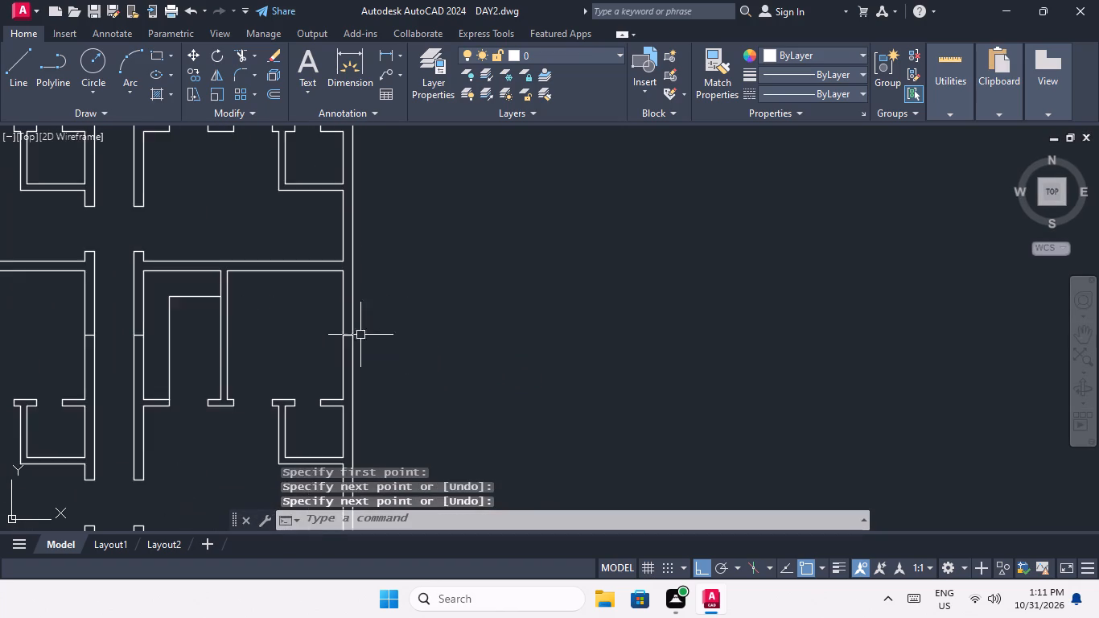
middle_drag(450, 269, 442, 410)
middle_drag(400, 292, 458, 380)
key(space)
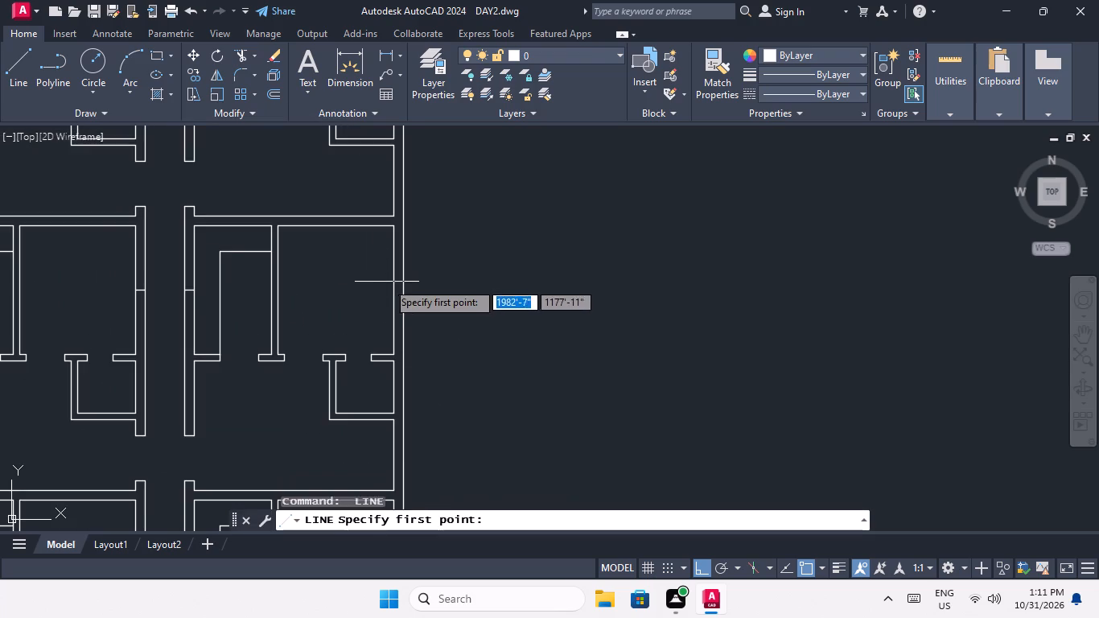
scroll(389, 283, up, 2)
click(398, 306)
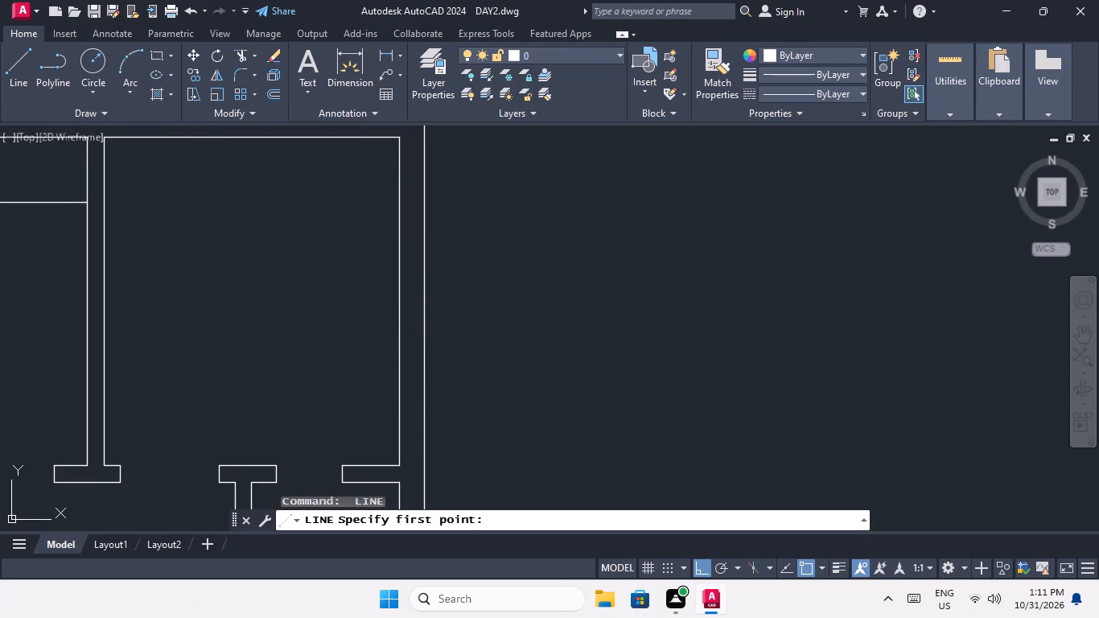
scroll(430, 309, up, 3)
click(404, 278)
key(space)
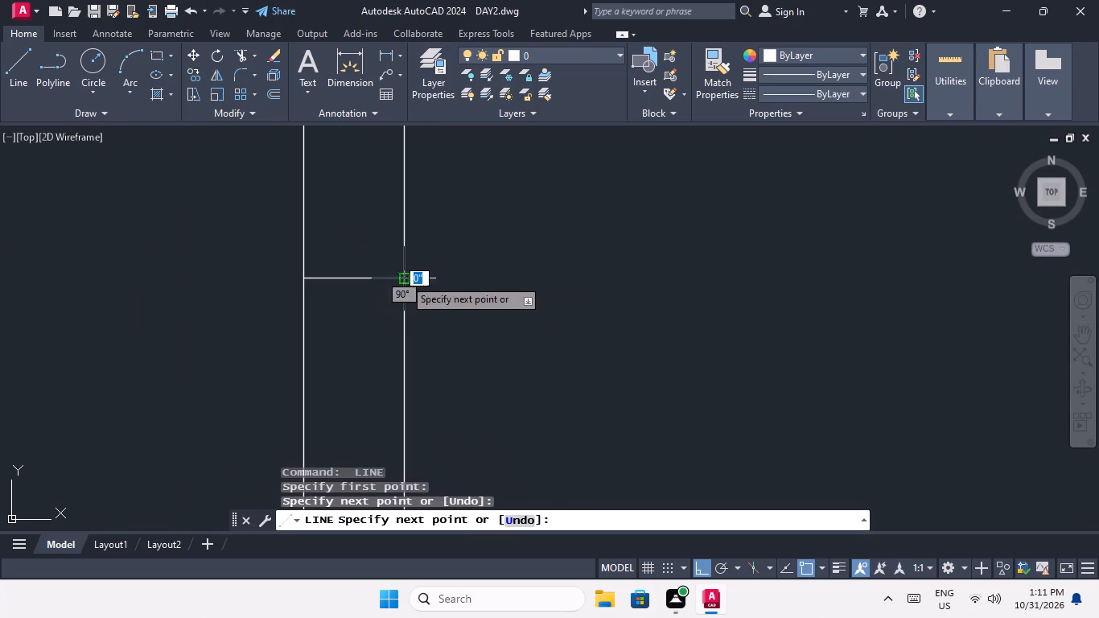
scroll(404, 278, down, 6)
middle_drag(440, 288, 436, 426)
middle_drag(442, 354, 443, 482)
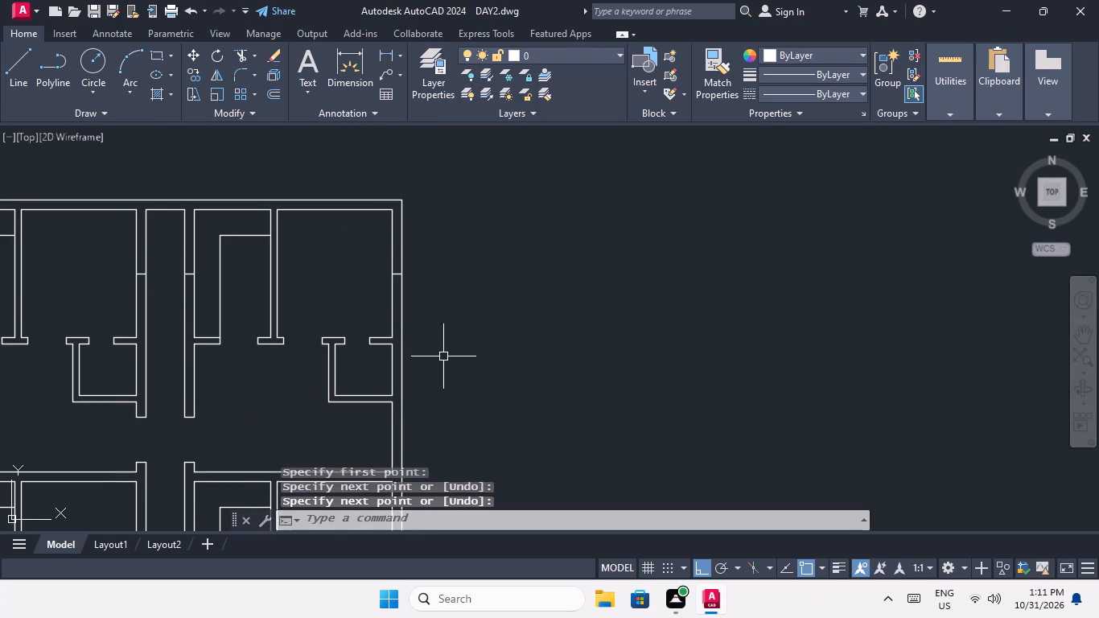
scroll(440, 344, down, 2)
middle_drag(473, 346, 552, 243)
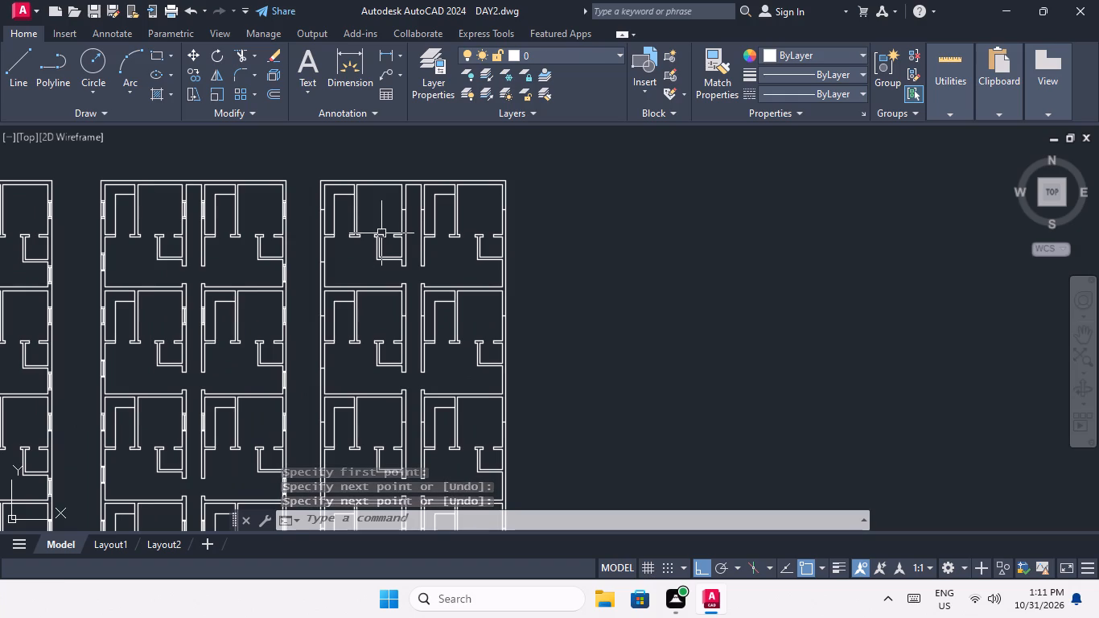
key(Escape)
key(Escape)
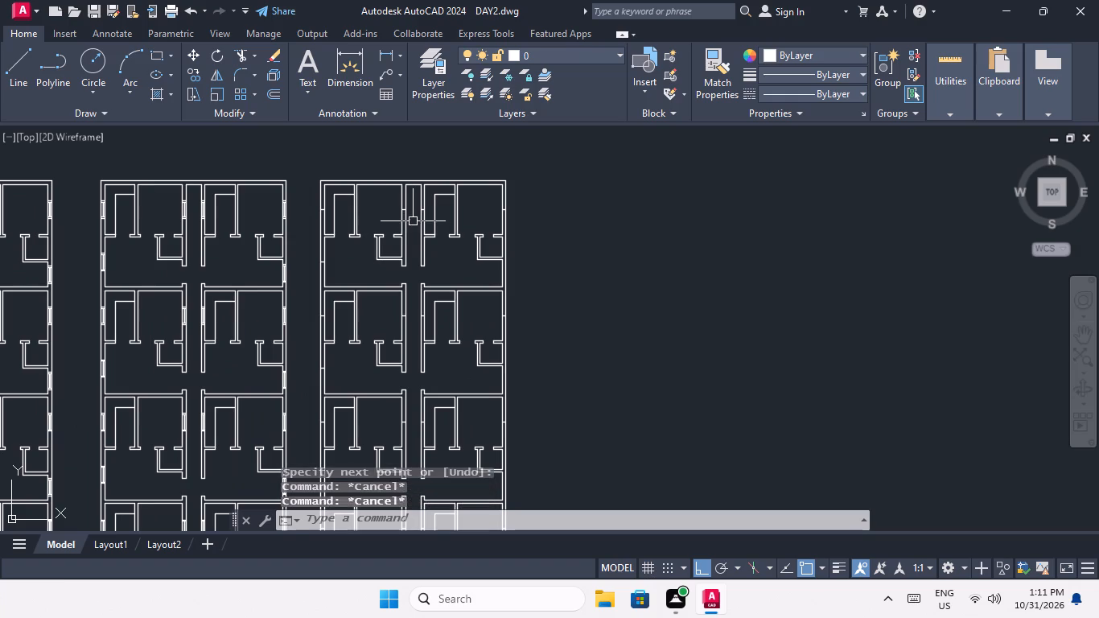
Offset the upper-room window centre line on the top left unit's outer wall by 1'6" upward and downward.
key(o)
key(Return)
text(1')
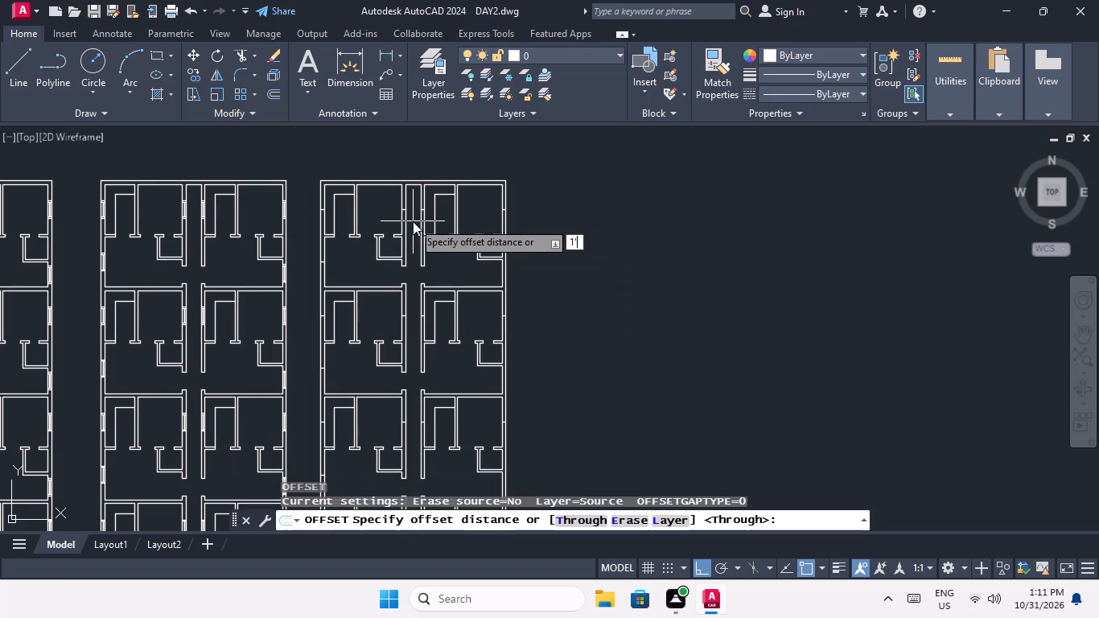
text(6")
key(Return)
scroll(330, 205, up, 3)
middle_drag(286, 227, 328, 297)
scroll(335, 291, up, 1)
drag(336, 295, 330, 285)
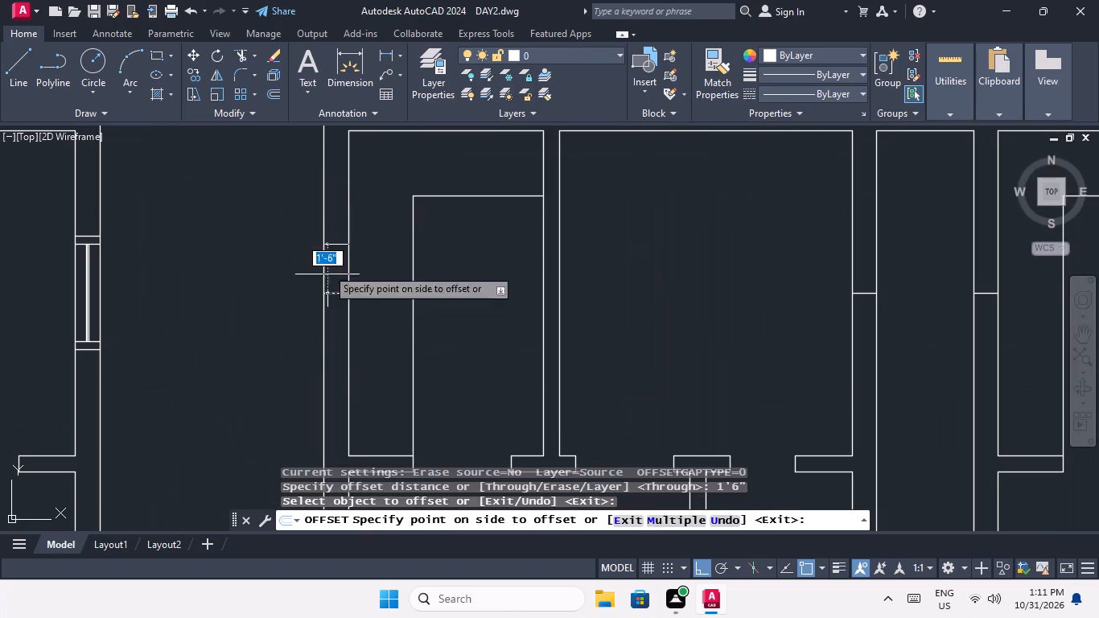
click(327, 229)
drag(337, 292, 339, 312)
click(344, 352)
Offset the lower-room window centre line on the top left unit's outer wall by 1'6" upward and downward.
scroll(344, 253, down, 3)
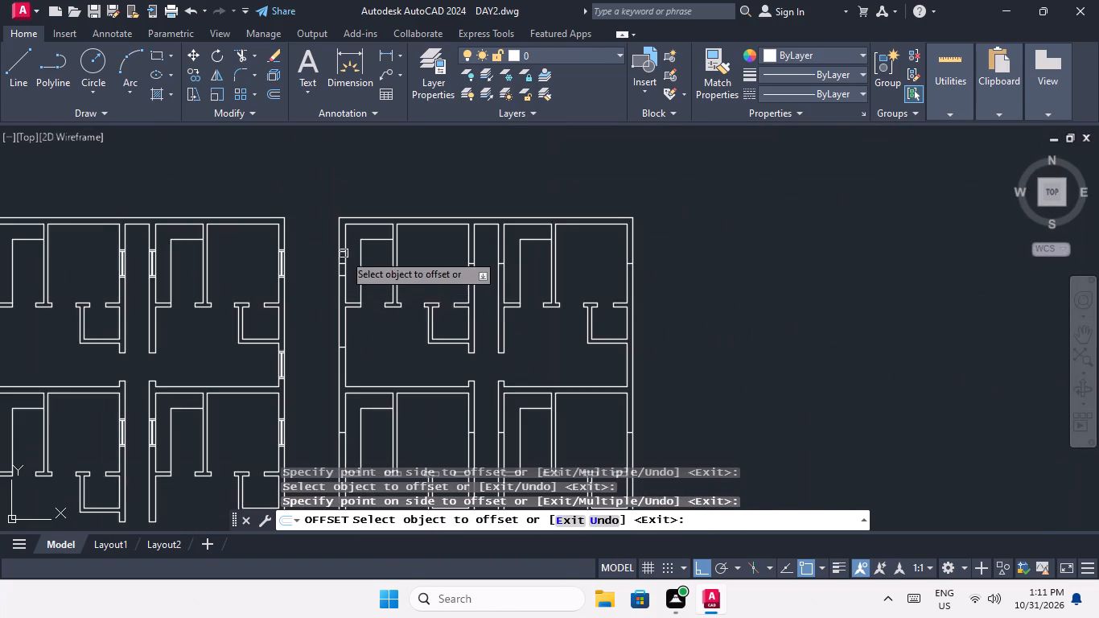
middle_drag(368, 293, 364, 216)
scroll(338, 262, up, 3)
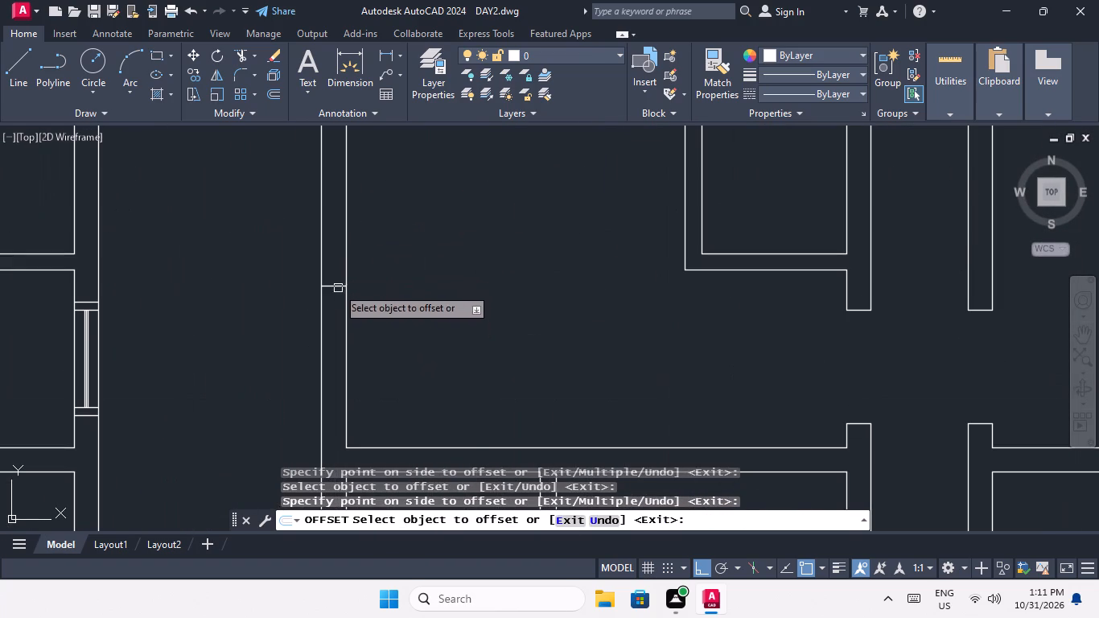
click(336, 285)
click(339, 211)
scroll(335, 216, down, 1)
scroll(341, 274, up, 2)
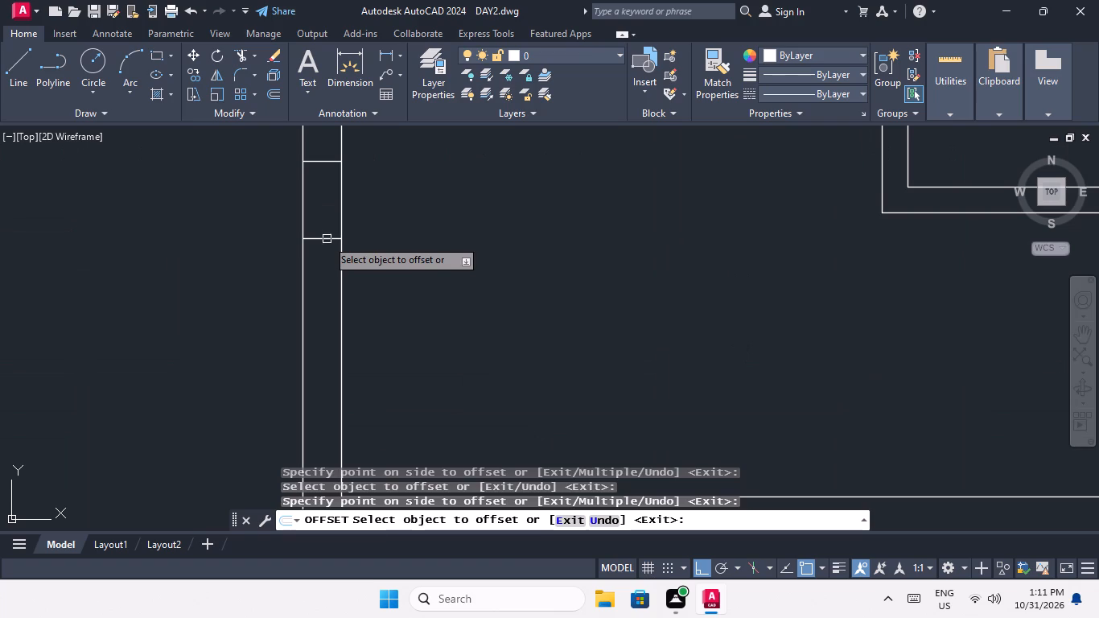
drag(327, 239, 327, 251)
click(327, 311)
Offset the upper-room window centre line on the second left unit's outer wall by 1'6" upward and downward.
scroll(333, 253, down, 4)
middle_drag(375, 287, 375, 186)
scroll(338, 239, up, 3)
drag(315, 216, 315, 192)
click(317, 163)
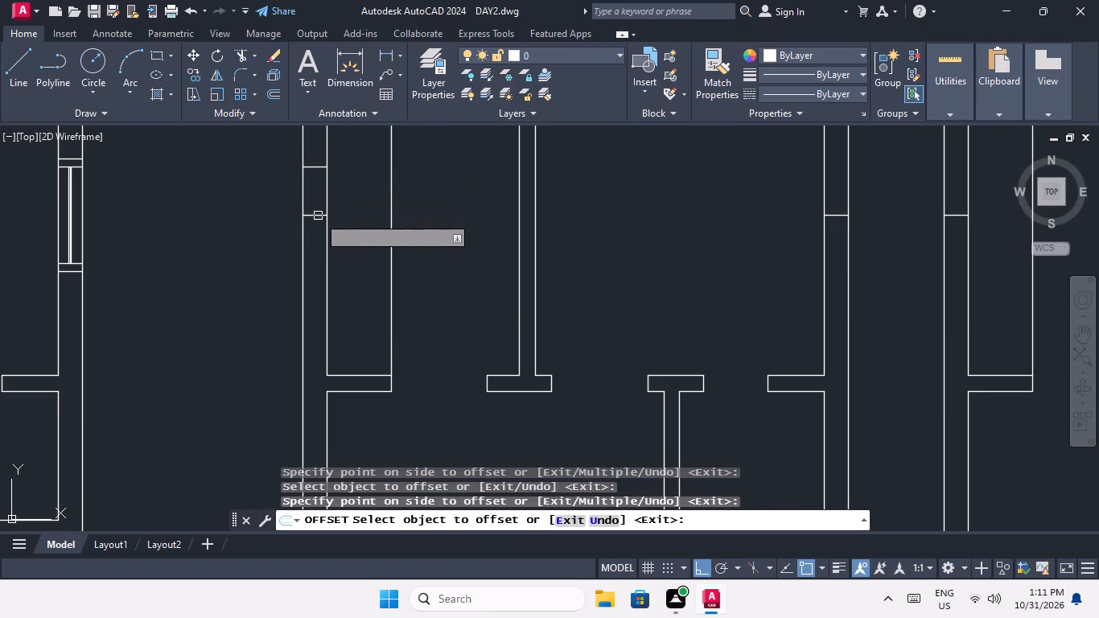
drag(318, 216, 318, 239)
click(316, 262)
Offset the lower-room window centre line on the second left unit's outer wall by 1'6" upward and downward.
scroll(319, 208, down, 2)
middle_drag(352, 268, 362, 187)
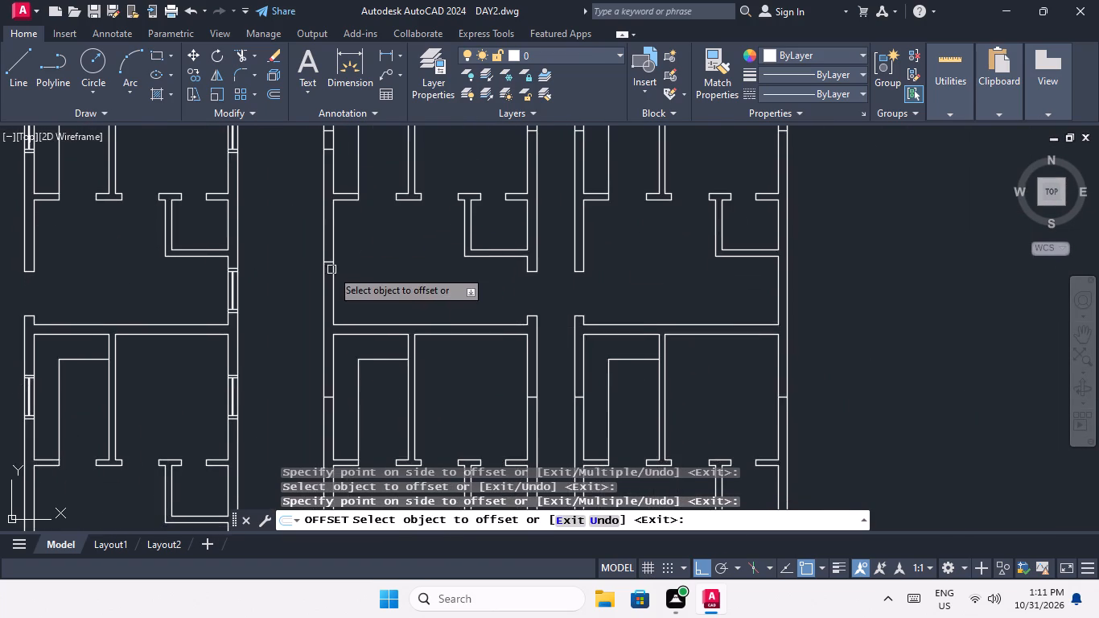
scroll(331, 270, up, 1)
drag(326, 258, 326, 235)
drag(328, 199, 331, 209)
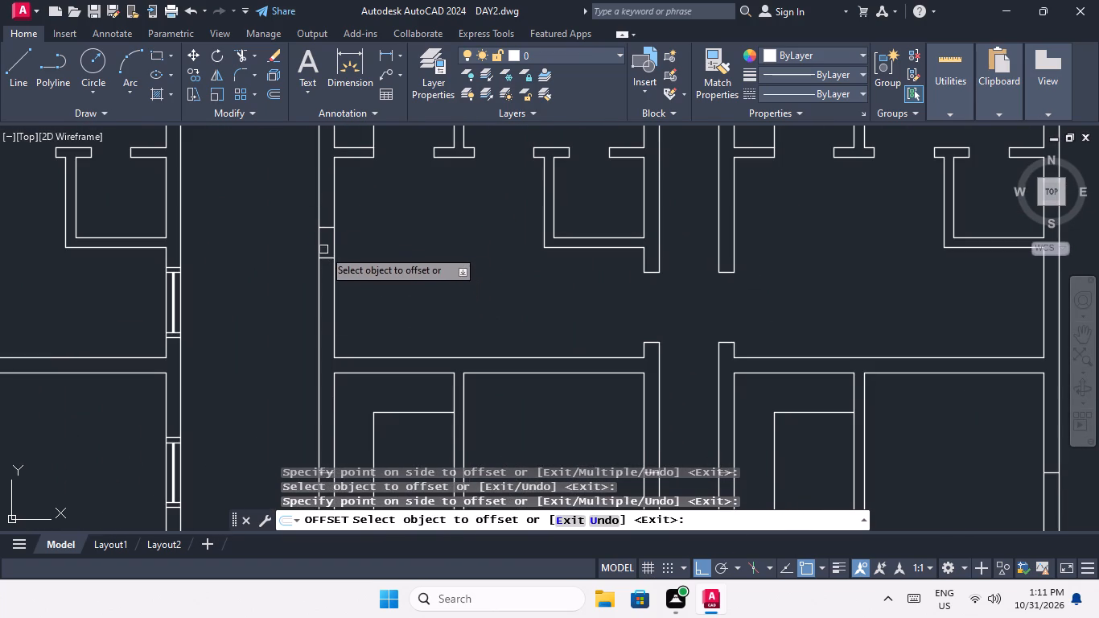
drag(325, 257, 332, 282)
click(335, 299)
Offset the upper-room window centre line on the third left unit's outer wall by 1'6" upward and downward.
scroll(337, 245, up, 1)
scroll(337, 244, down, 2)
middle_drag(364, 271, 364, 153)
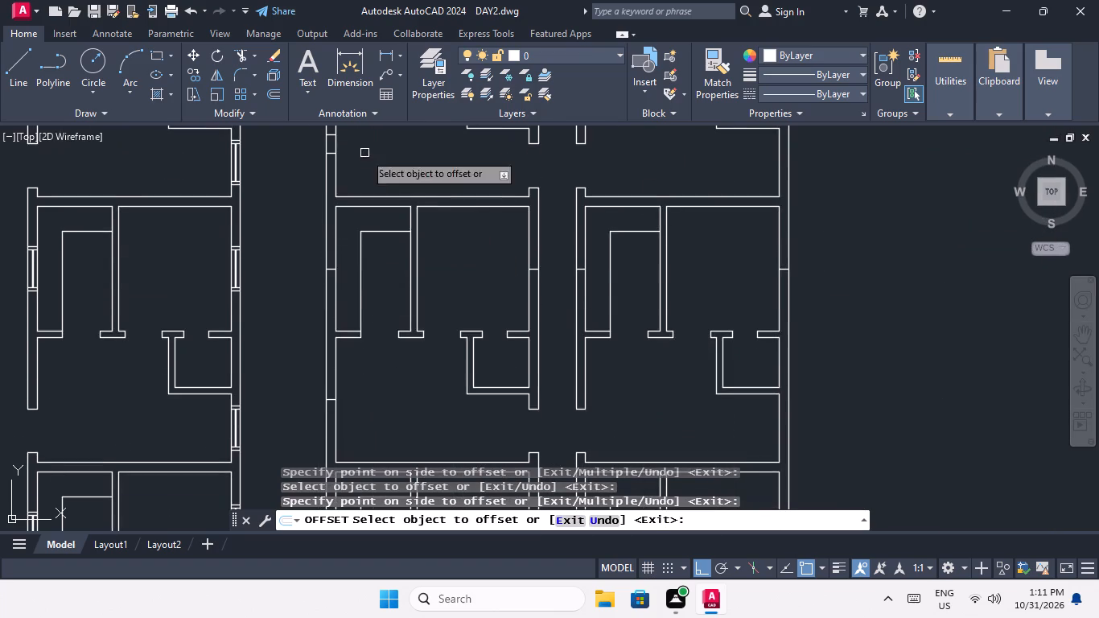
scroll(333, 277, up, 2)
drag(327, 257, 327, 225)
click(334, 190)
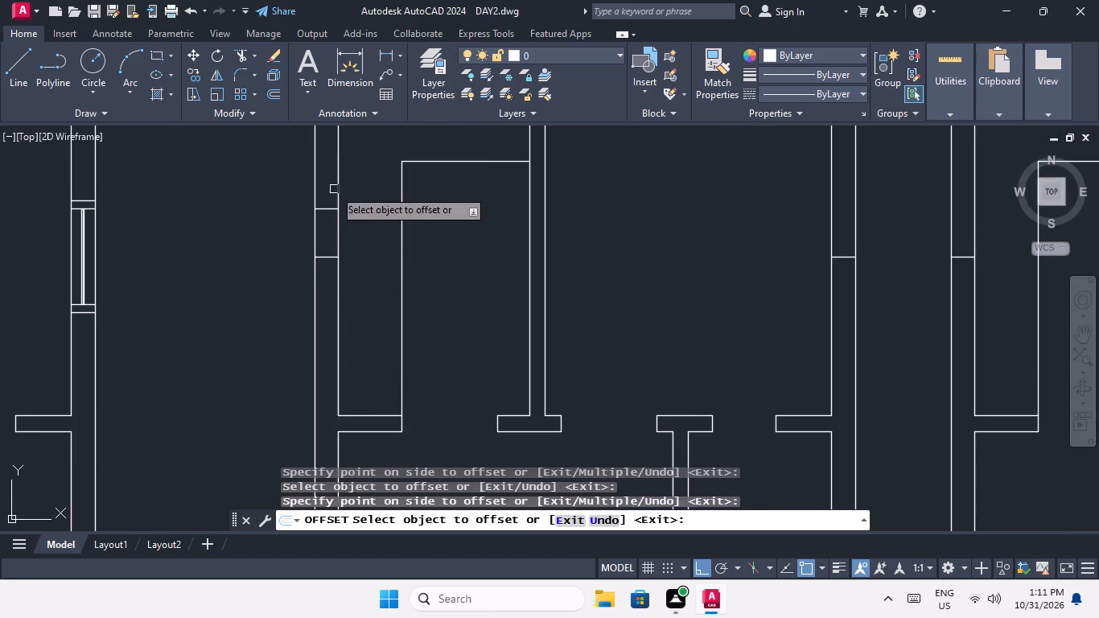
drag(327, 260, 327, 273)
drag(328, 317, 331, 303)
Offset the lower-room window centre line on the third left unit's outer wall by 1'6" upward and downward.
scroll(340, 200, down, 4)
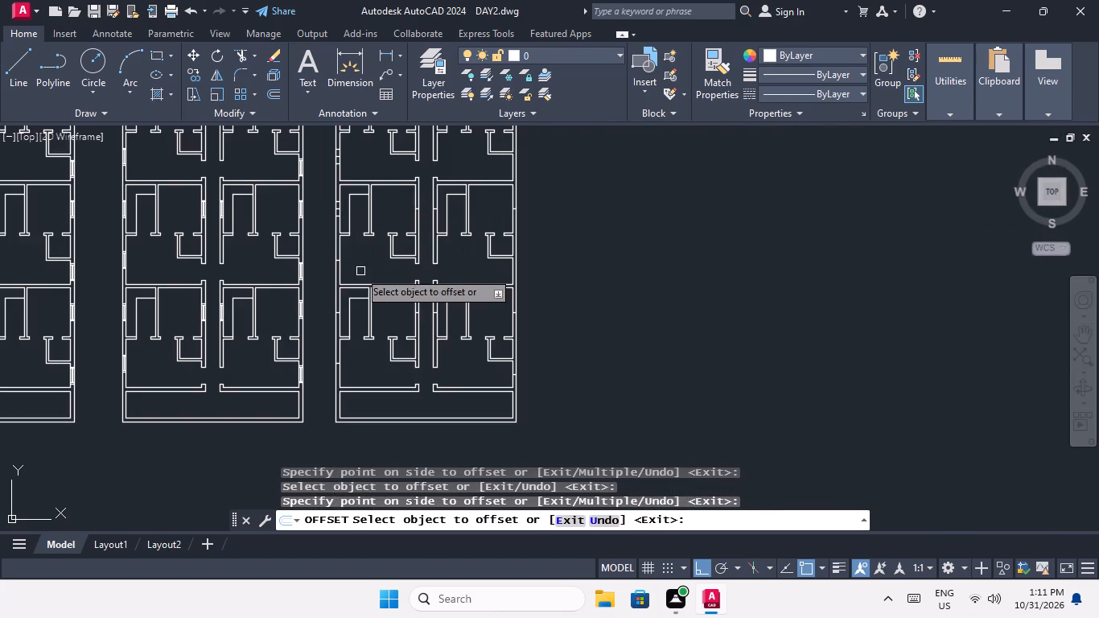
scroll(338, 270, up, 4)
drag(337, 236, 337, 222)
click(336, 146)
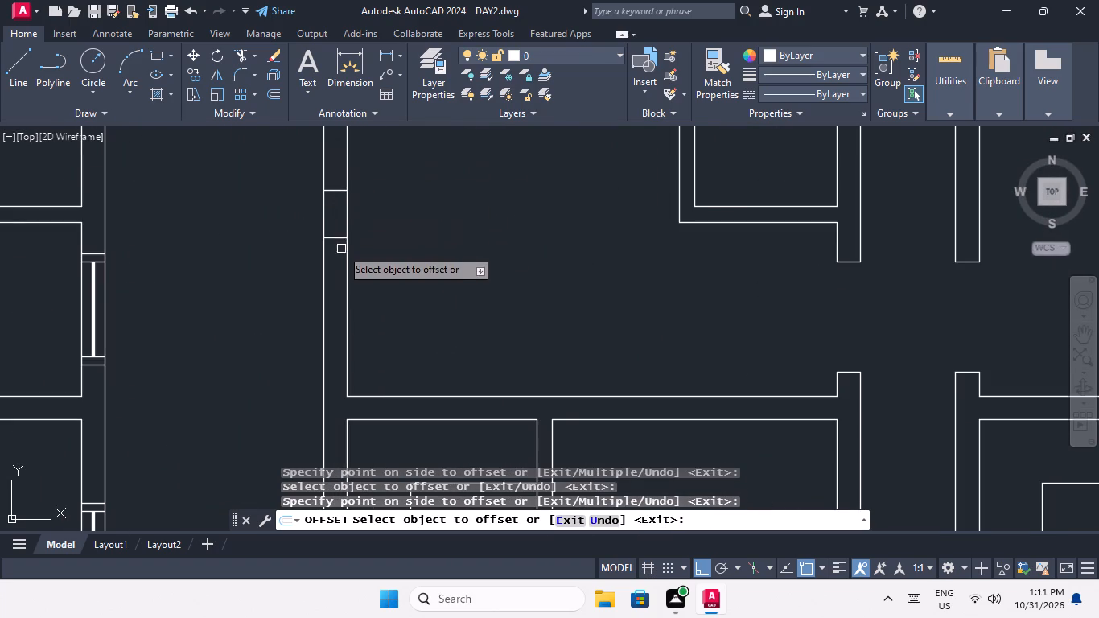
drag(335, 236, 335, 260)
drag(335, 326, 338, 313)
Offset the upper-room window centre line on the bottom left unit's outer wall by 1'6" upward and downward.
scroll(346, 247, down, 2)
middle_drag(354, 274, 338, 183)
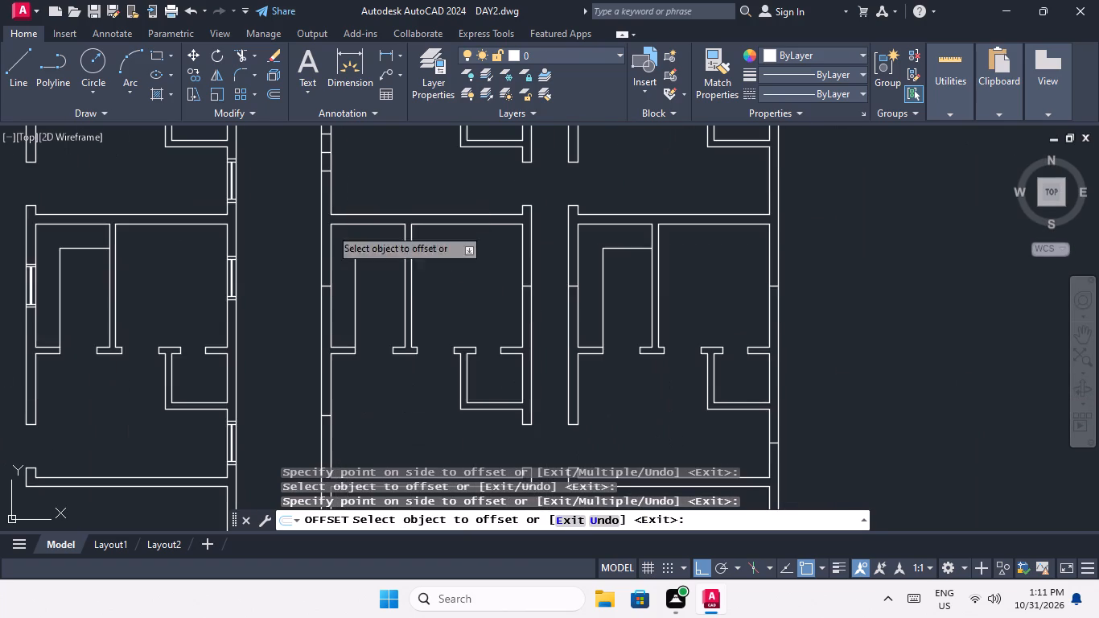
scroll(326, 274, up, 2)
drag(326, 302, 322, 271)
drag(324, 229, 325, 237)
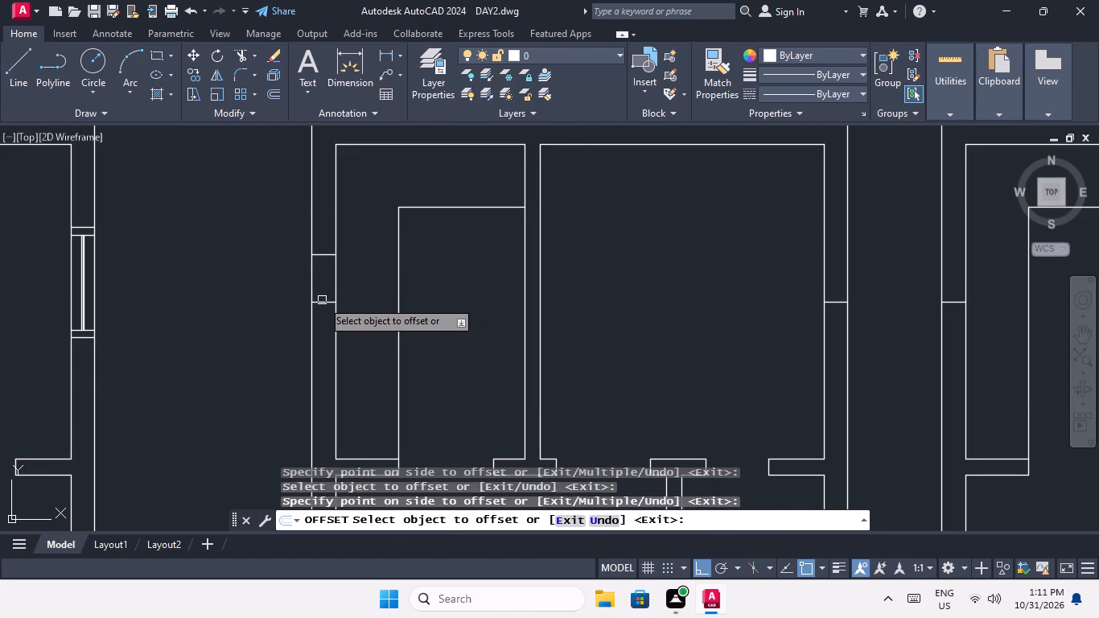
drag(322, 303, 326, 349)
drag(324, 364, 327, 348)
Offset the lower-room window centre line on the bottom left unit's outer wall by 1'6" upward and downward.
scroll(326, 256, down, 2)
middle_drag(332, 303, 330, 208)
scroll(323, 325, up, 2)
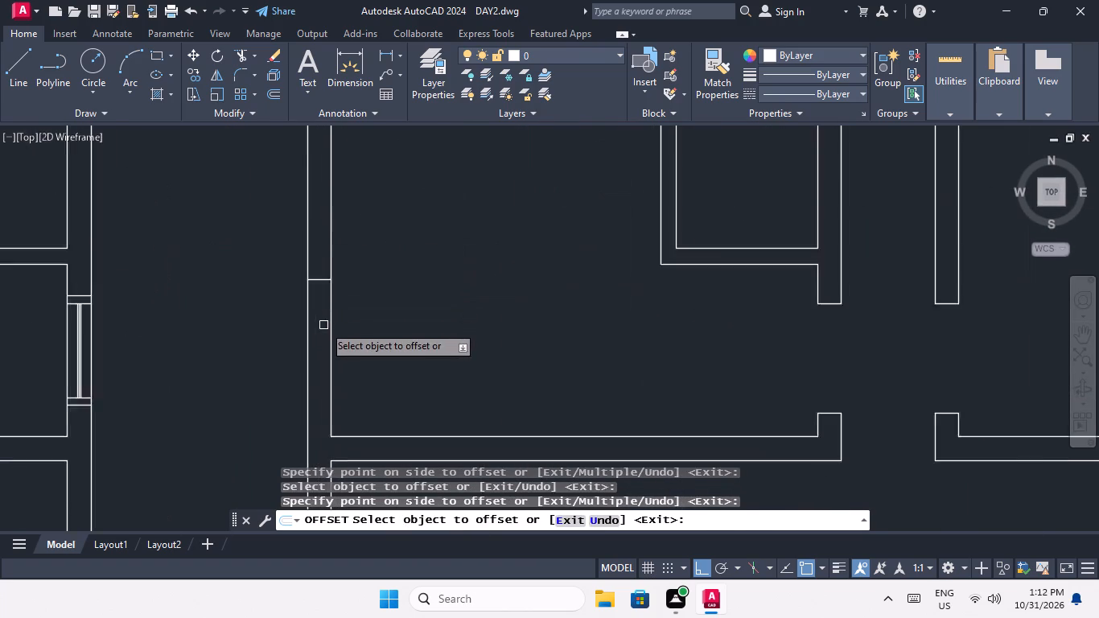
scroll(323, 325, up, 1)
drag(318, 251, 318, 226)
click(319, 192)
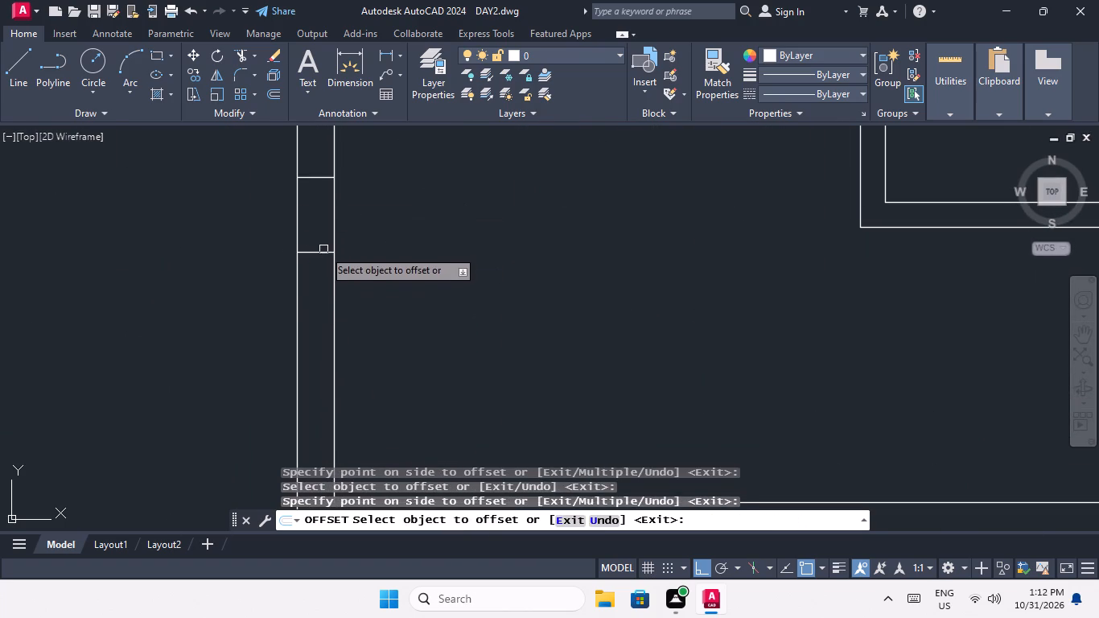
drag(321, 253, 322, 266)
click(322, 305)
Offset the upper-room window centre line on the bottom left unit's corridor-side wall by 1'6" upward and downward.
scroll(325, 253, down, 3)
middle_drag(388, 274, 327, 357)
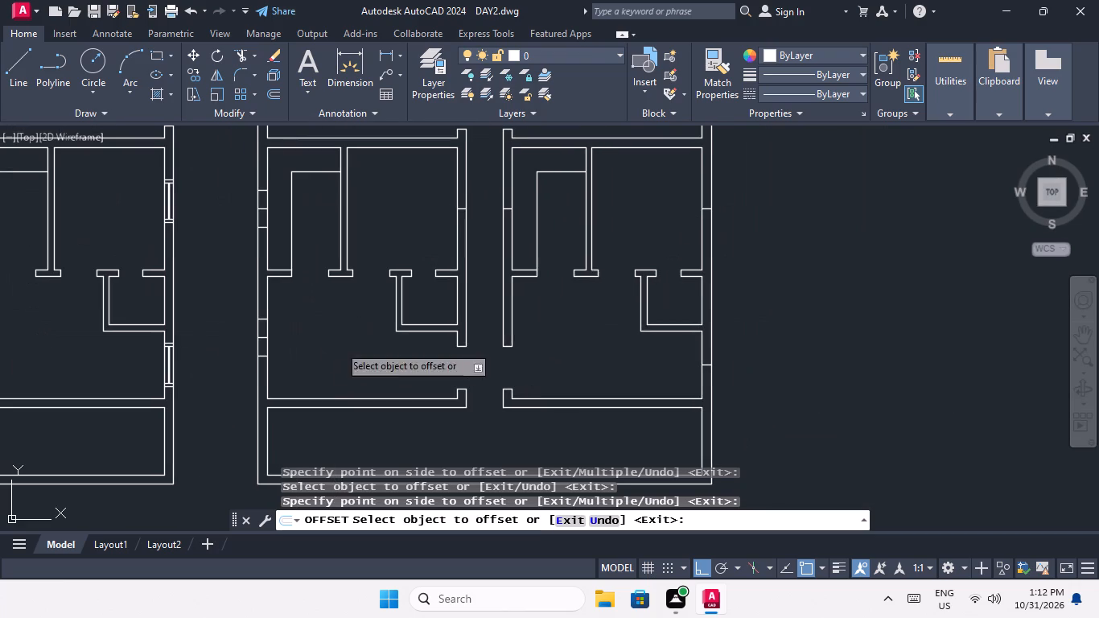
scroll(471, 203, up, 3)
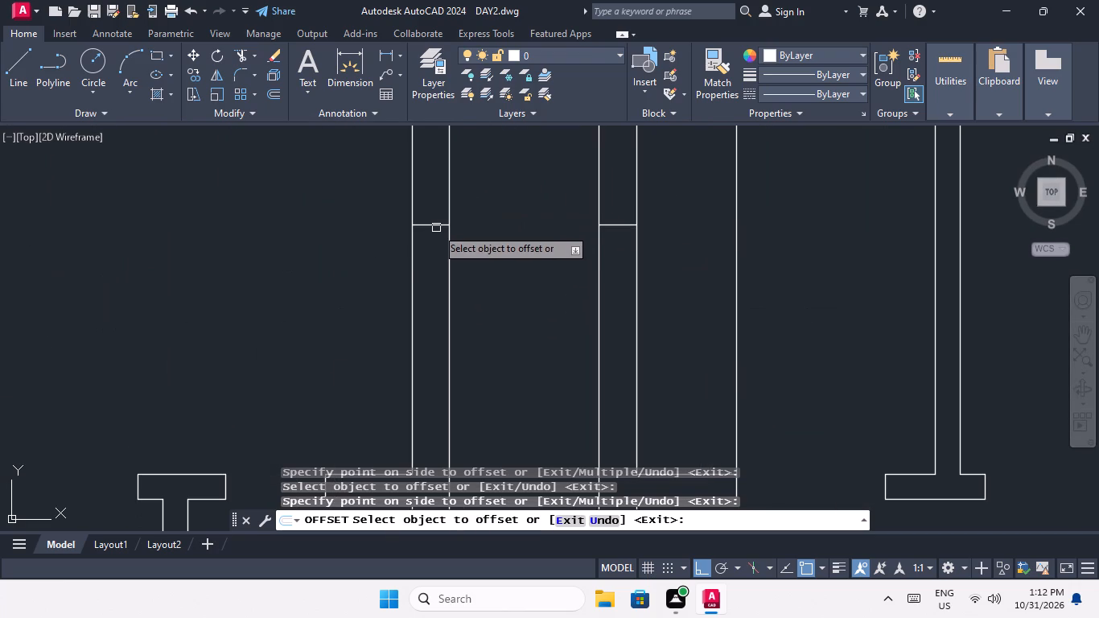
drag(436, 228, 434, 216)
click(434, 196)
drag(438, 224, 438, 278)
drag(439, 325, 441, 312)
Offset the upper-room window centre line on the bottom right unit's corridor-side wall by 1'6" upward and downward.
scroll(437, 248, down, 3)
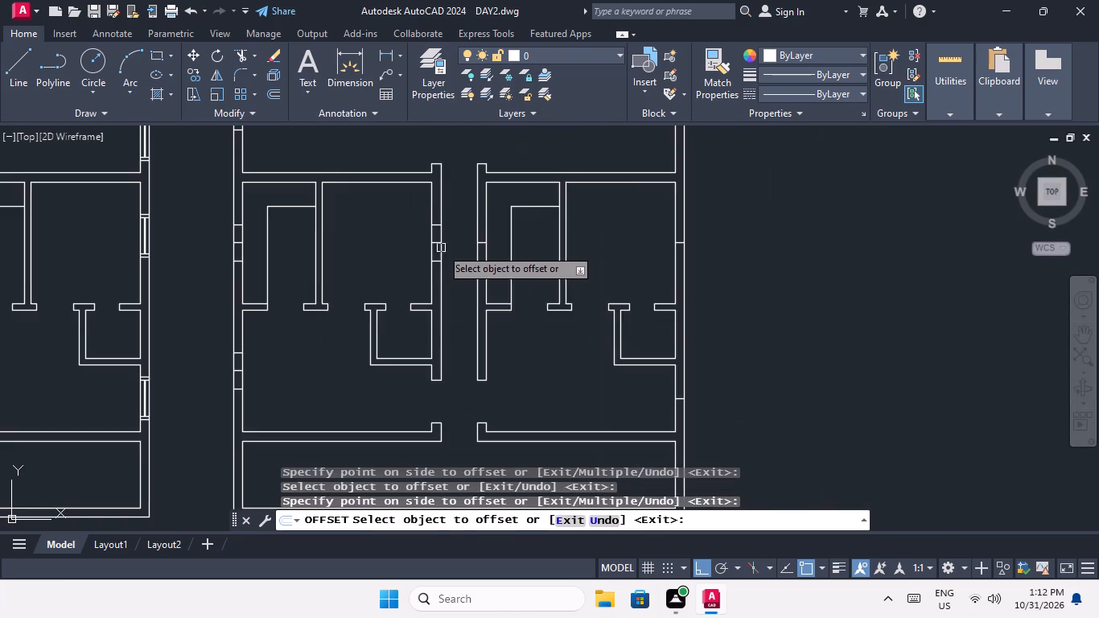
middle_drag(462, 280, 380, 328)
scroll(420, 296, up, 2)
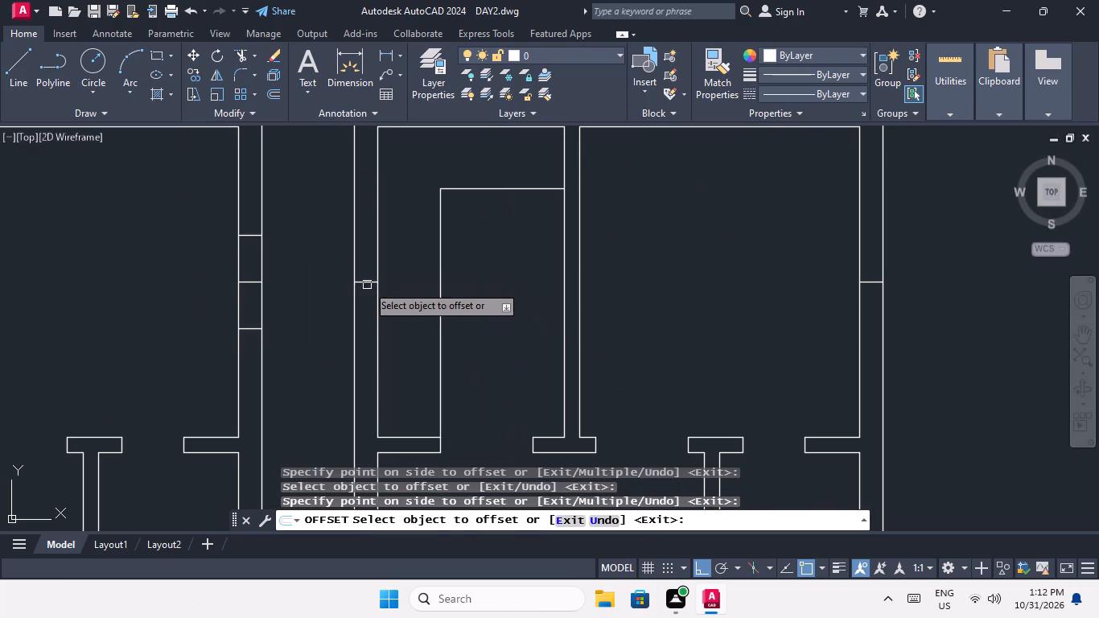
drag(367, 284, 366, 275)
drag(365, 239, 366, 253)
drag(370, 286, 367, 342)
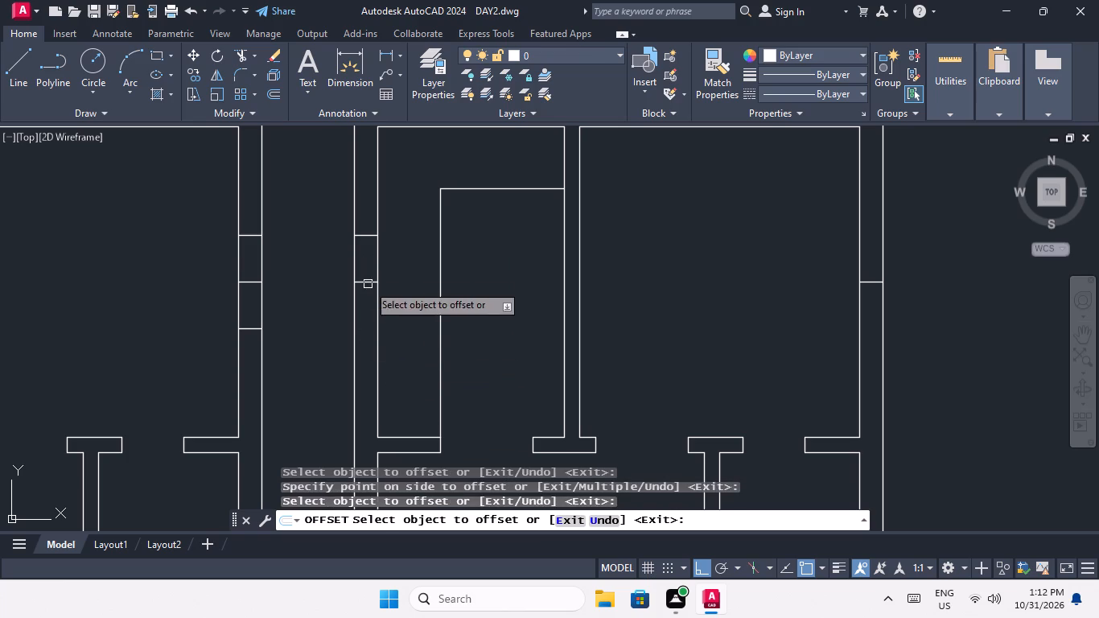
click(368, 284)
click(368, 316)
Offset the lower-room window centre line on the bottom right unit's outer wall by 1'6" upward and downward.
scroll(374, 223, down, 2)
middle_drag(412, 314, 303, 272)
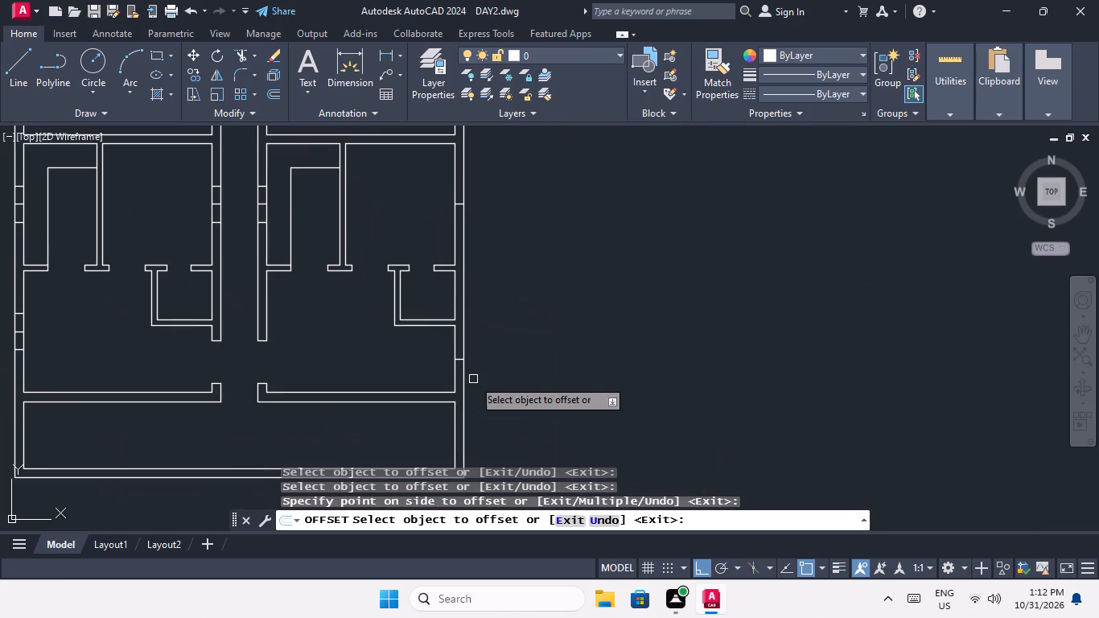
scroll(458, 362, up, 1)
drag(459, 358, 459, 348)
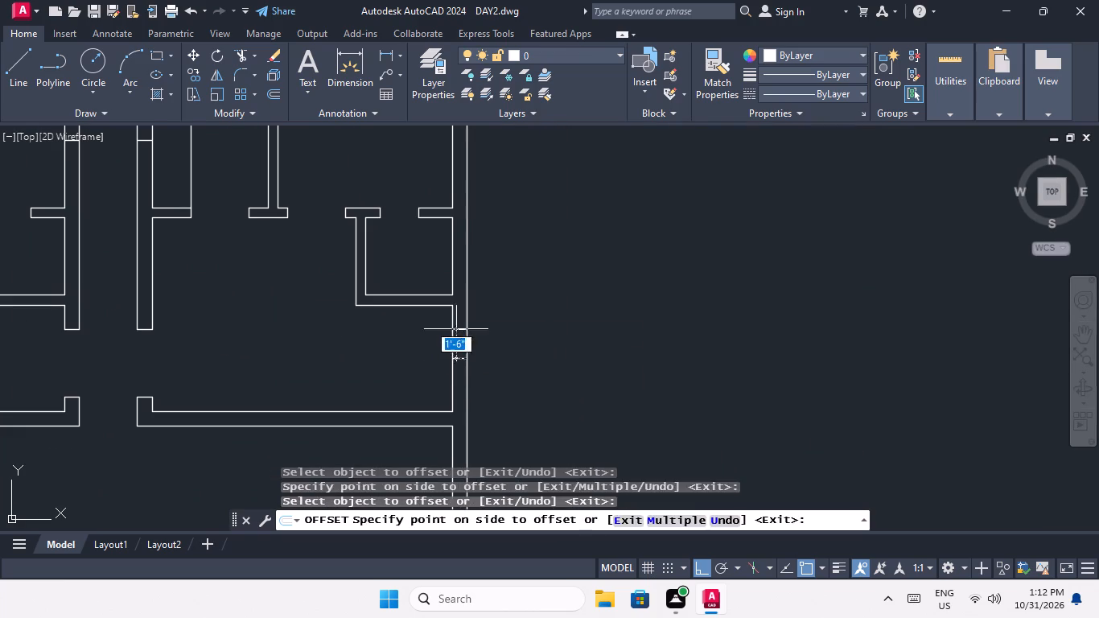
drag(454, 310, 458, 332)
drag(459, 360, 453, 425)
click(459, 396)
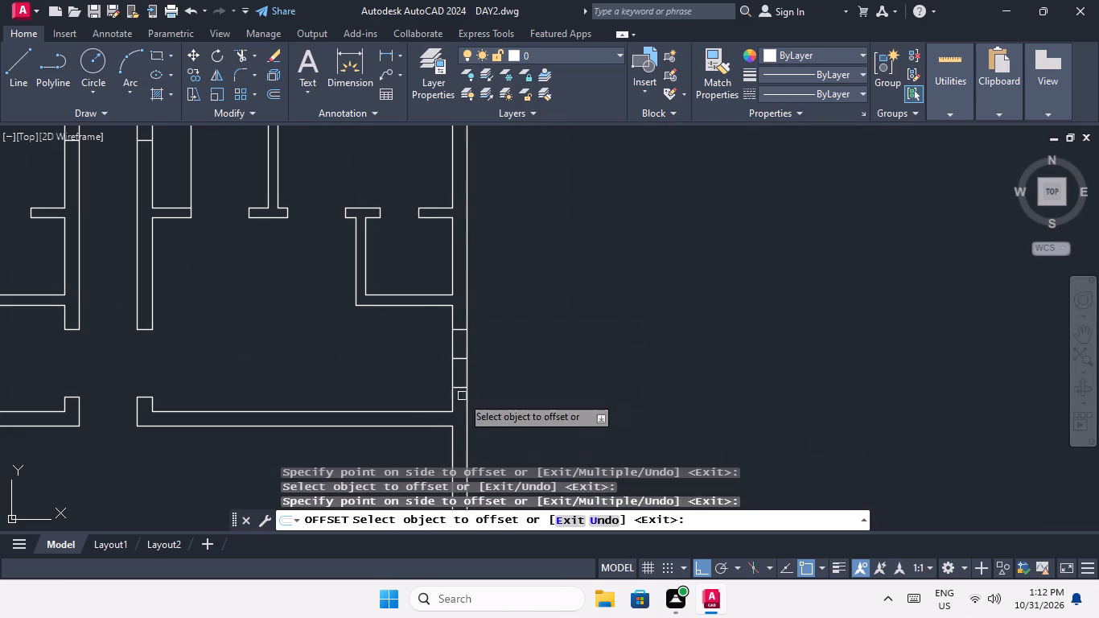
Offset the upper-room window centre line on the bottom right unit's outer wall by 1'6" upward and downward.
scroll(476, 330, down, 2)
middle_drag(489, 323, 440, 407)
scroll(420, 331, up, 3)
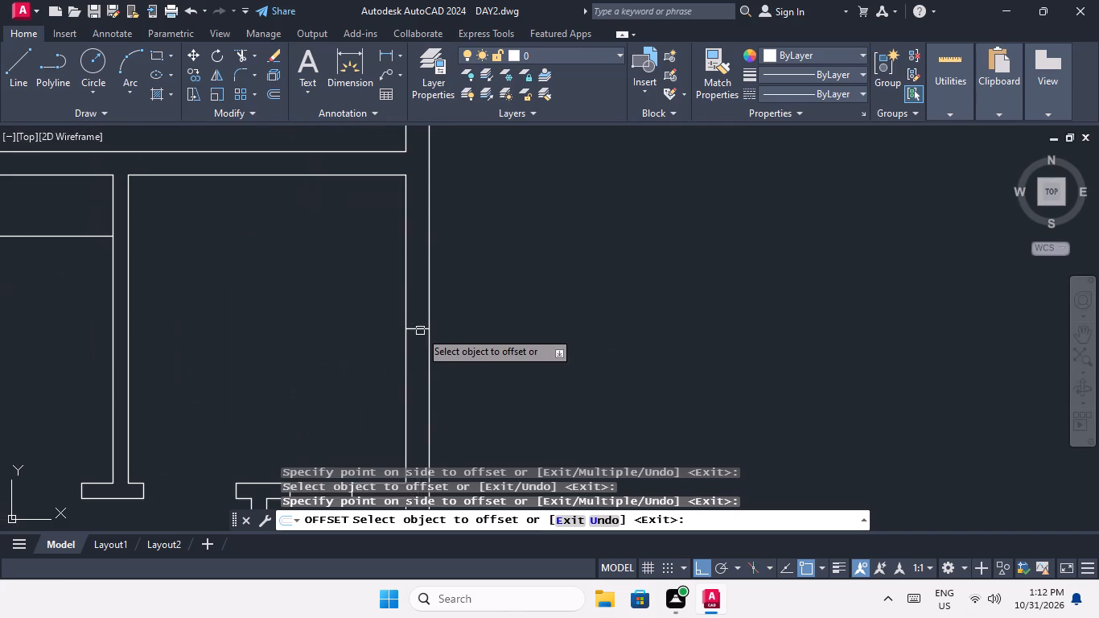
drag(420, 329, 418, 319)
drag(417, 282, 418, 293)
drag(417, 331, 425, 369)
drag(426, 387, 430, 379)
Offset the upper-room window centre line on the third right unit's outer wall by 1'6" upward and downward.
scroll(440, 325, down, 1)
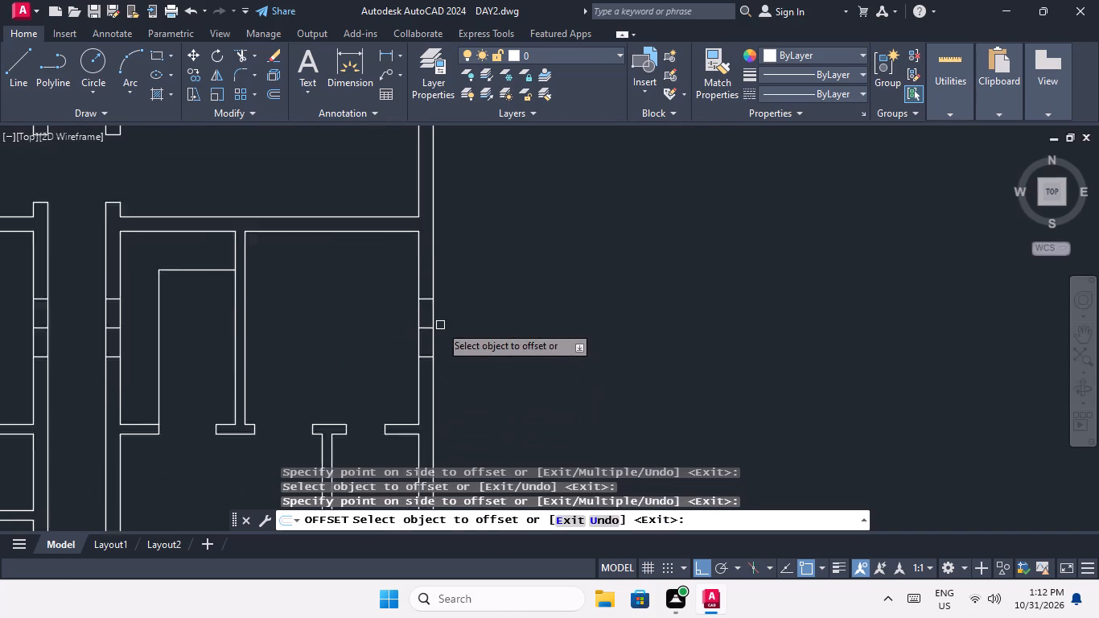
scroll(440, 325, down, 1)
middle_drag(498, 295, 509, 431)
middle_drag(457, 310, 471, 410)
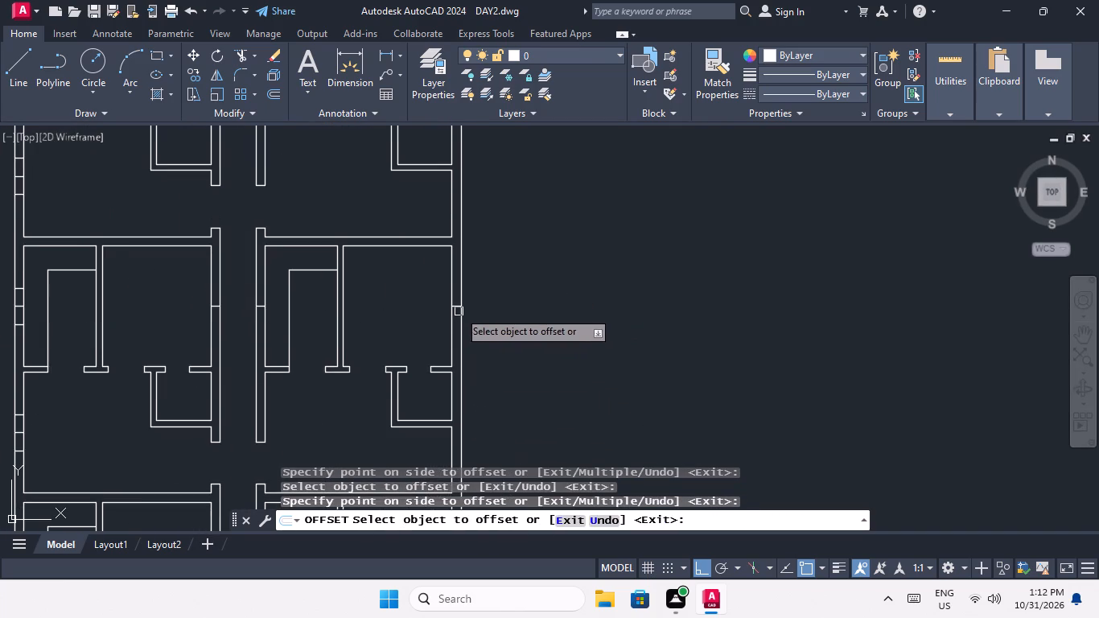
scroll(459, 310, up, 3)
click(445, 295)
drag(445, 253, 447, 263)
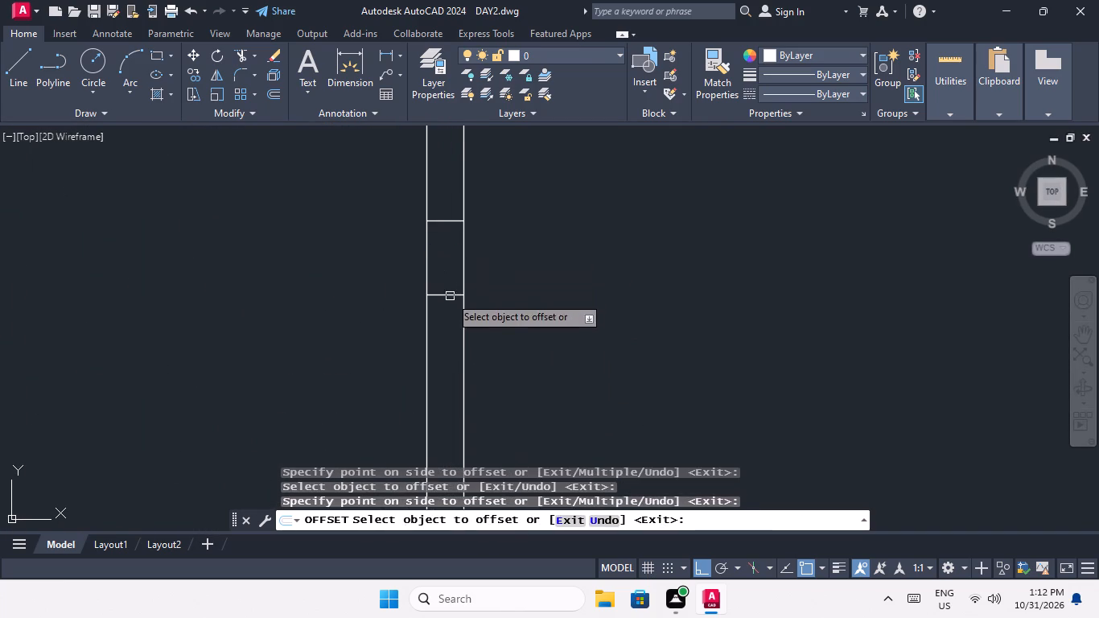
drag(450, 296, 450, 323)
click(455, 368)
Offset the upper-room window centre line on the third left unit's corridor-side wall by 1'6" upward and downward.
scroll(470, 295, down, 3)
middle_drag(514, 350, 500, 264)
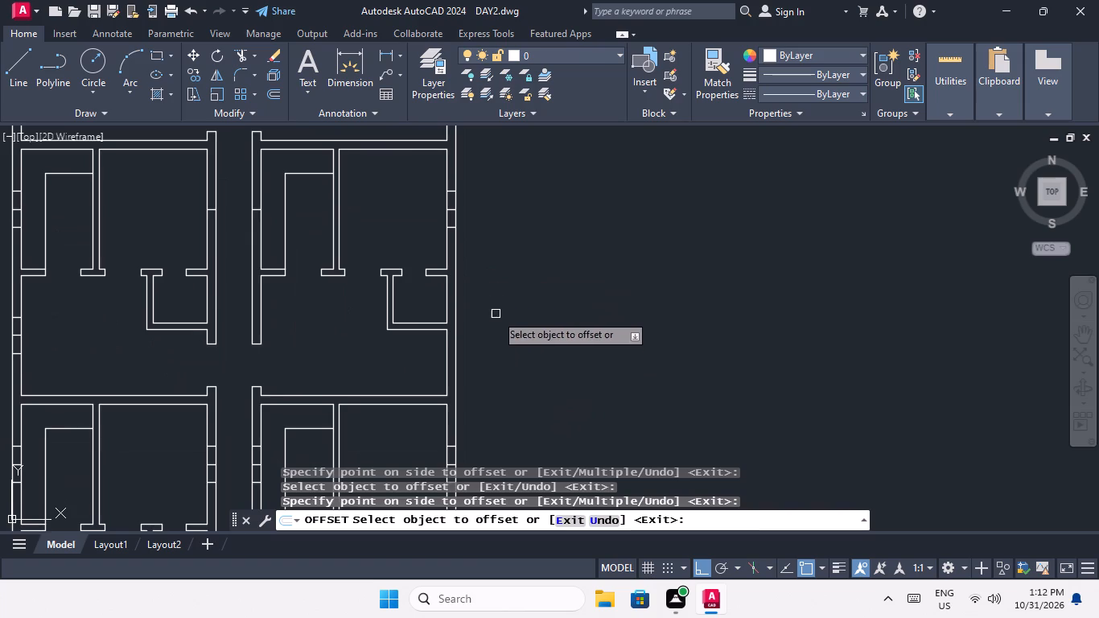
middle_drag(494, 295, 493, 286)
middle_drag(492, 310, 484, 254)
scroll(493, 308, down, 1)
middle_drag(508, 367, 471, 266)
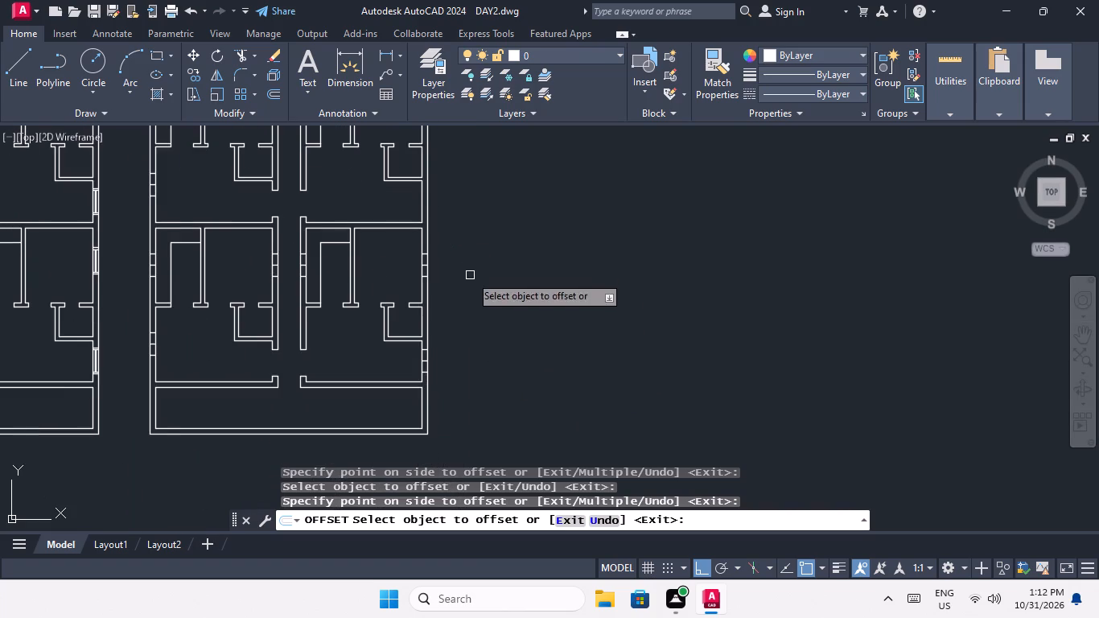
middle_drag(476, 277, 489, 367)
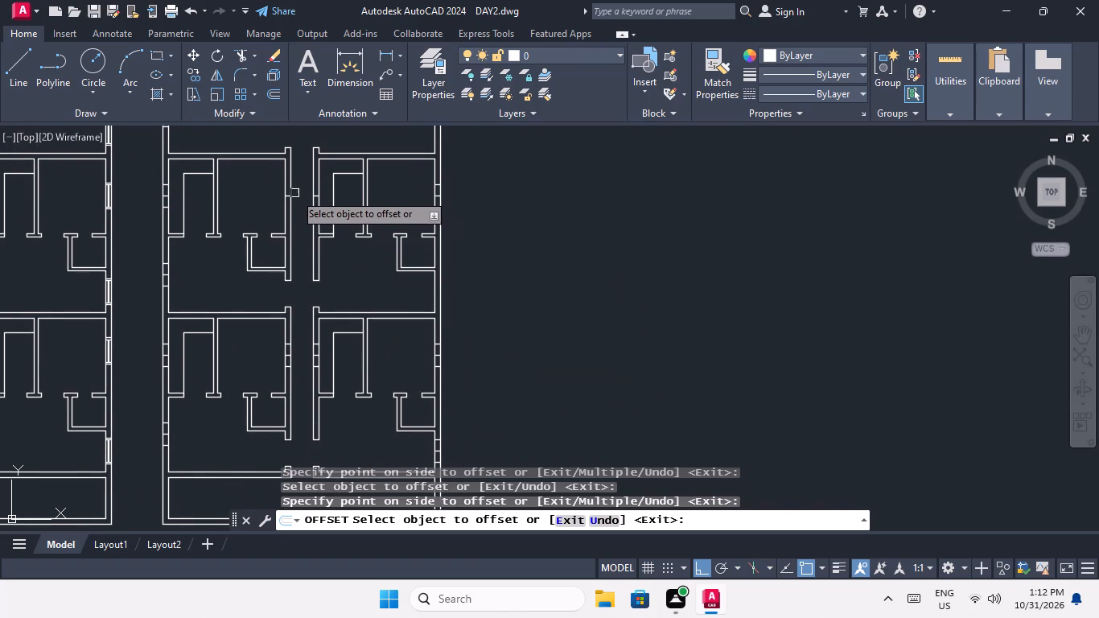
middle_drag(287, 229, 306, 319)
scroll(305, 283, up, 1)
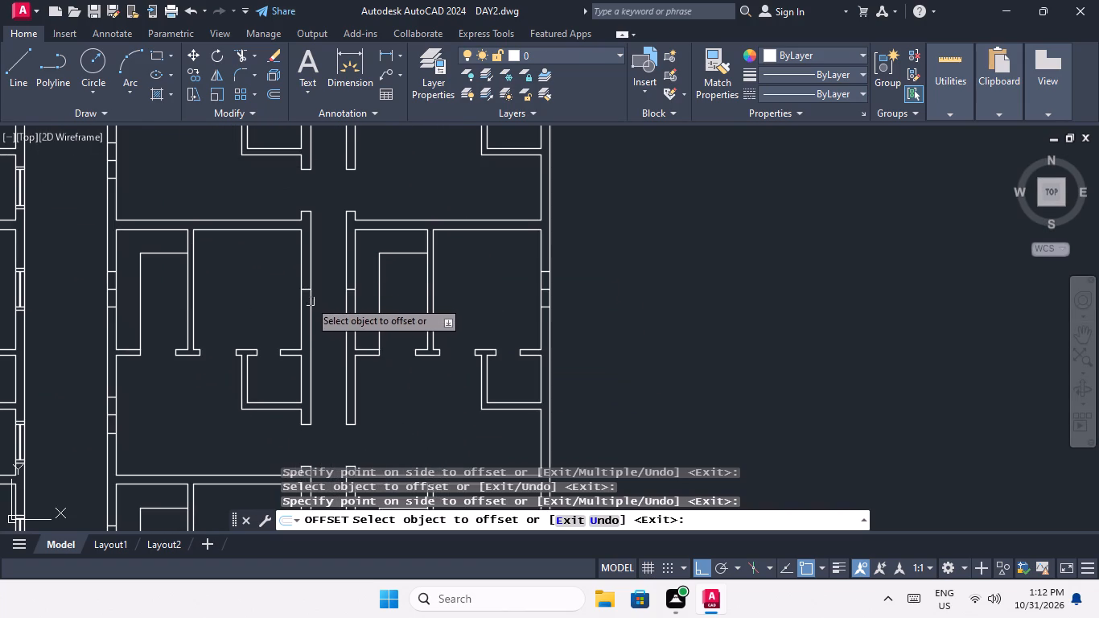
scroll(306, 288, up, 4)
drag(298, 302, 298, 265)
drag(307, 215, 307, 229)
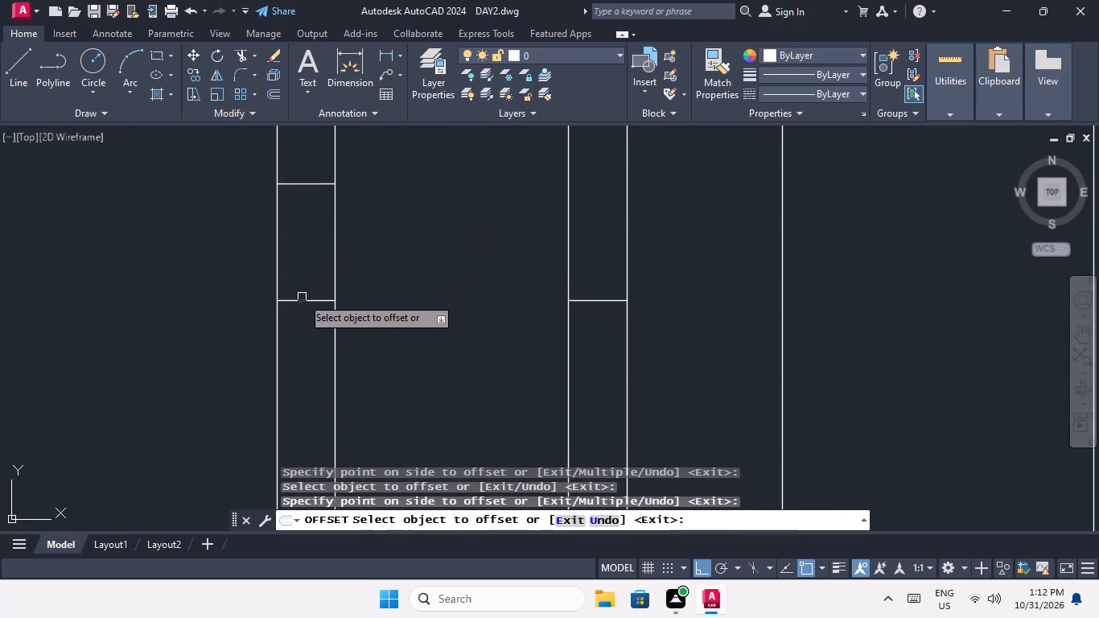
drag(302, 302, 305, 329)
click(313, 376)
Offset the upper-room window centre line on the third right unit's corridor-side wall by 1'6" upward and downward.
scroll(323, 326, down, 3)
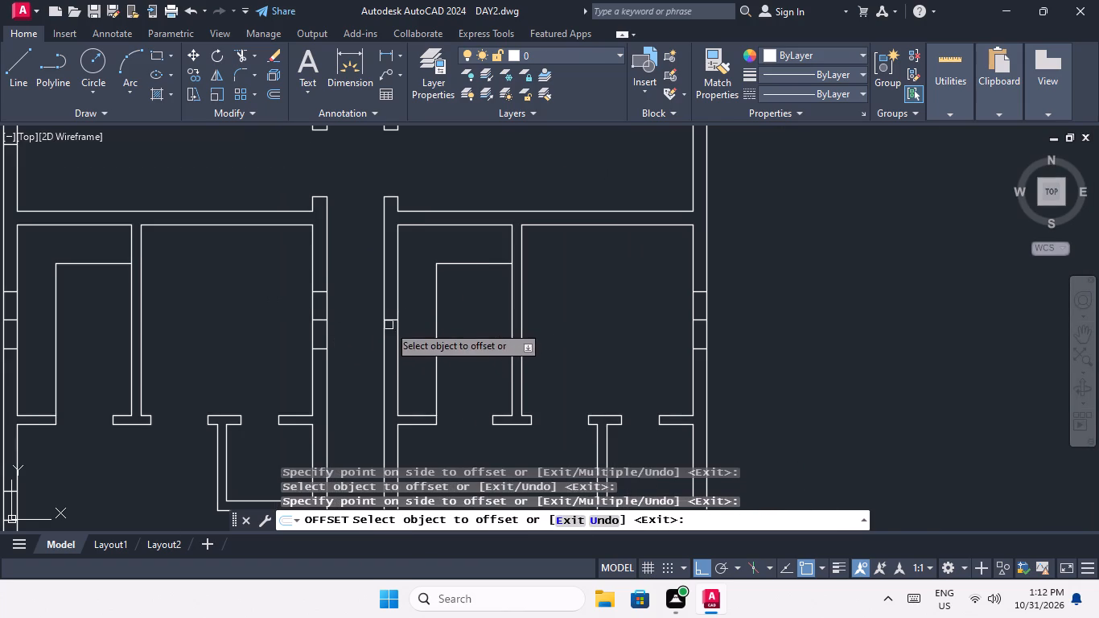
scroll(389, 325, up, 3)
drag(397, 303, 397, 288)
click(390, 214)
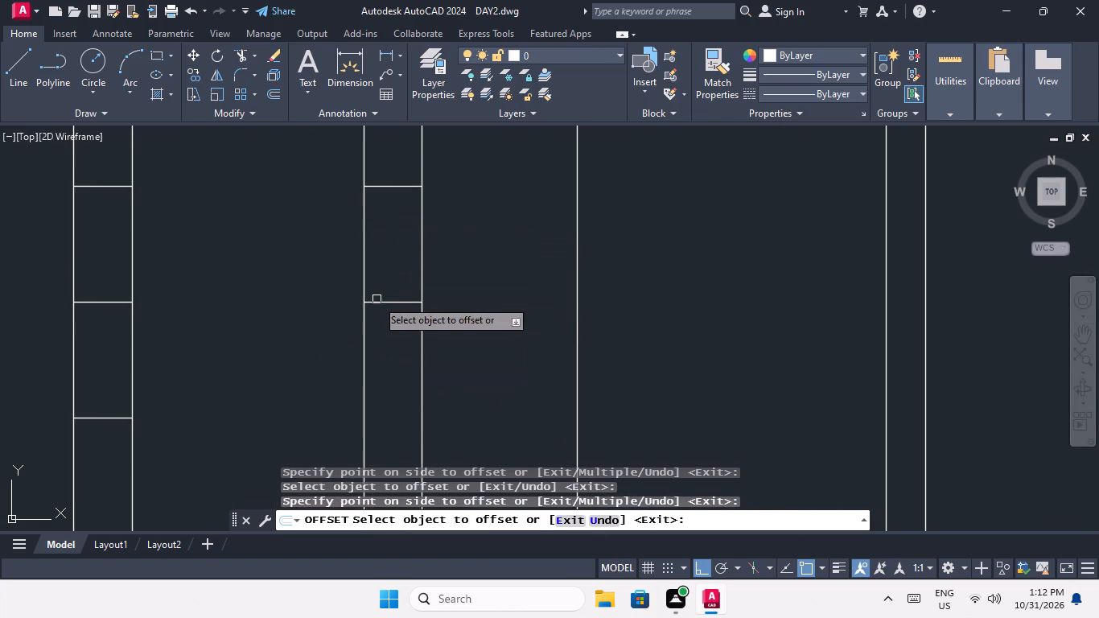
drag(381, 299, 389, 326)
click(395, 361)
Offset the upper-room window centre line on the second left unit's corridor-side wall by 1'6" upward and downward.
scroll(397, 285, down, 3)
middle_drag(385, 341, 391, 356)
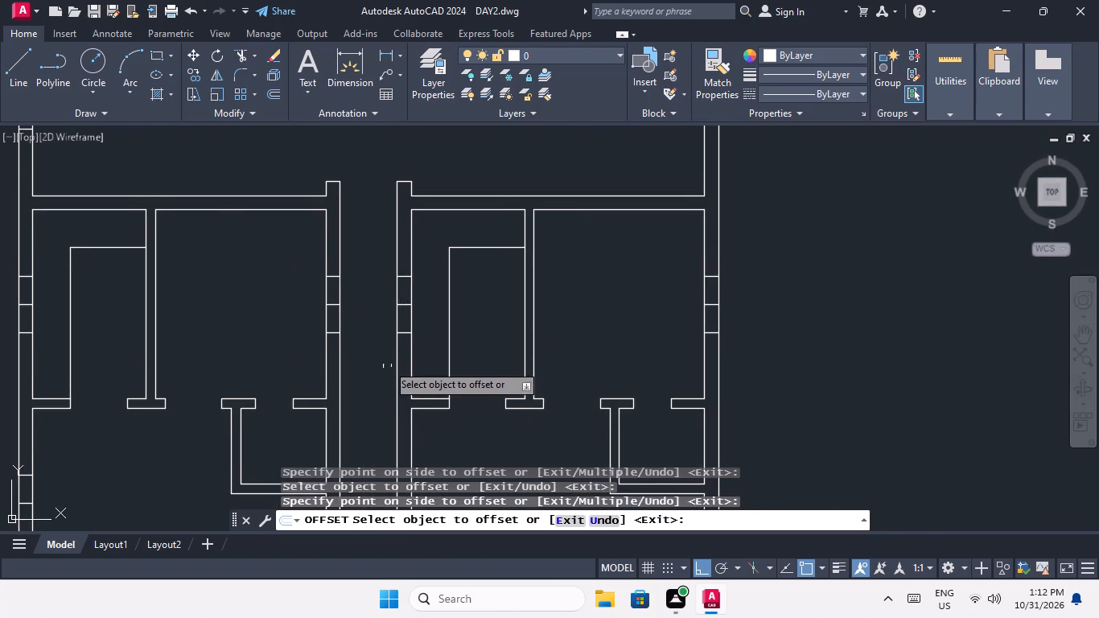
scroll(387, 352, down, 3)
middle_drag(387, 343, 399, 418)
scroll(384, 314, up, 4)
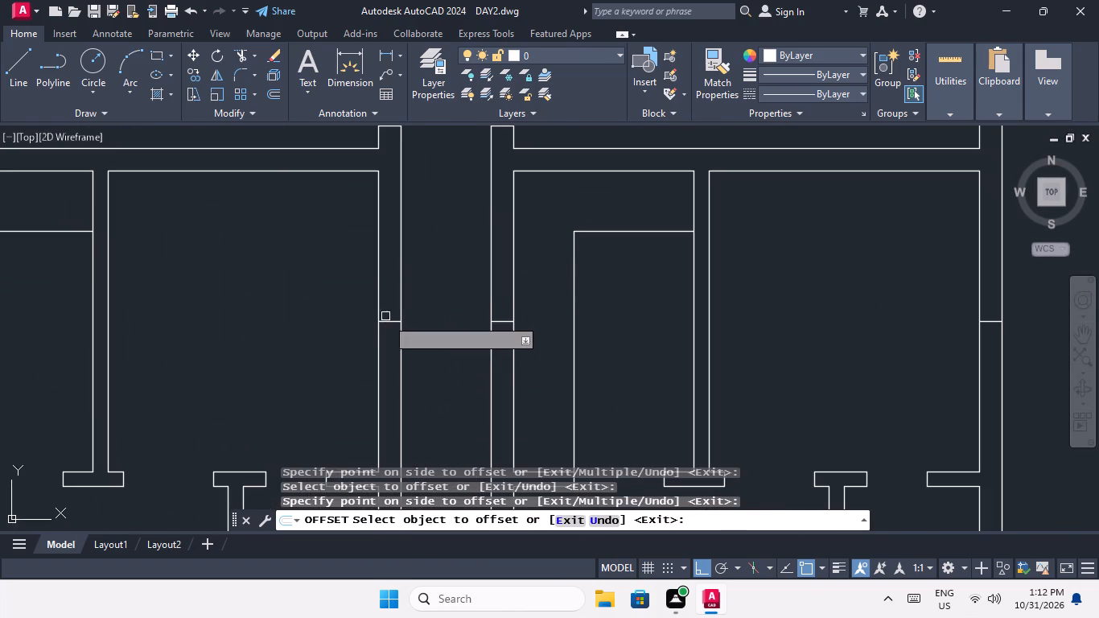
drag(392, 323, 391, 311)
click(390, 271)
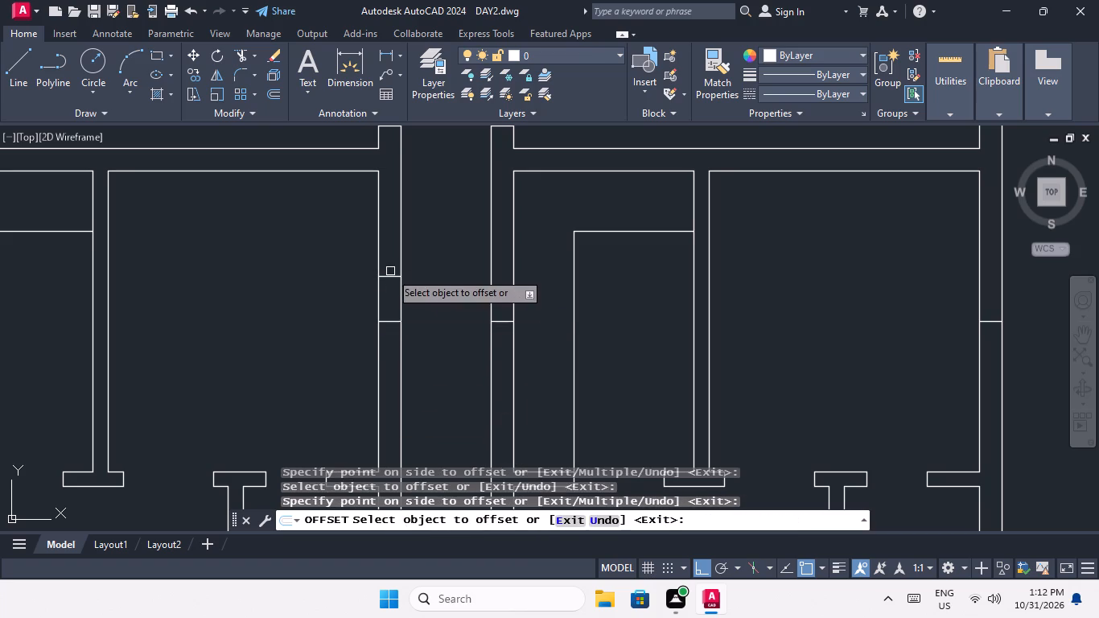
drag(389, 323, 389, 344)
click(389, 374)
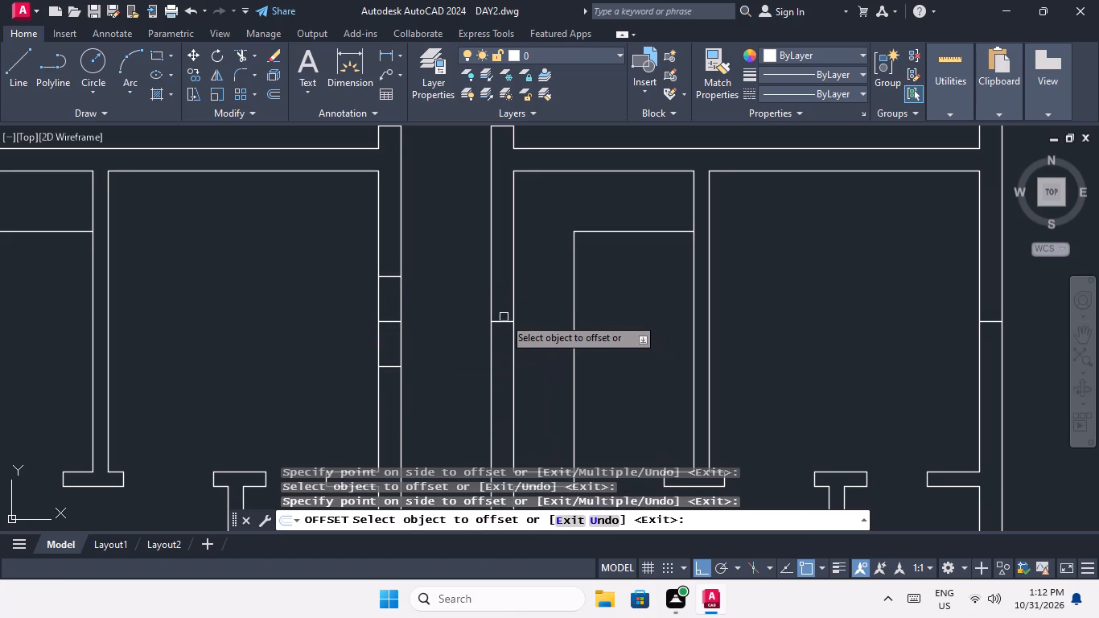
Offset the upper-room window centre line on the second right unit's corridor-side wall by 1'6" upward and downward.
drag(502, 323, 501, 313)
click(496, 257)
drag(500, 323, 503, 377)
click(504, 376)
Offset the window centre lines on both top units' corridor-side walls by 1'6" upward and downward.
scroll(505, 344, down, 3)
middle_drag(475, 273, 459, 435)
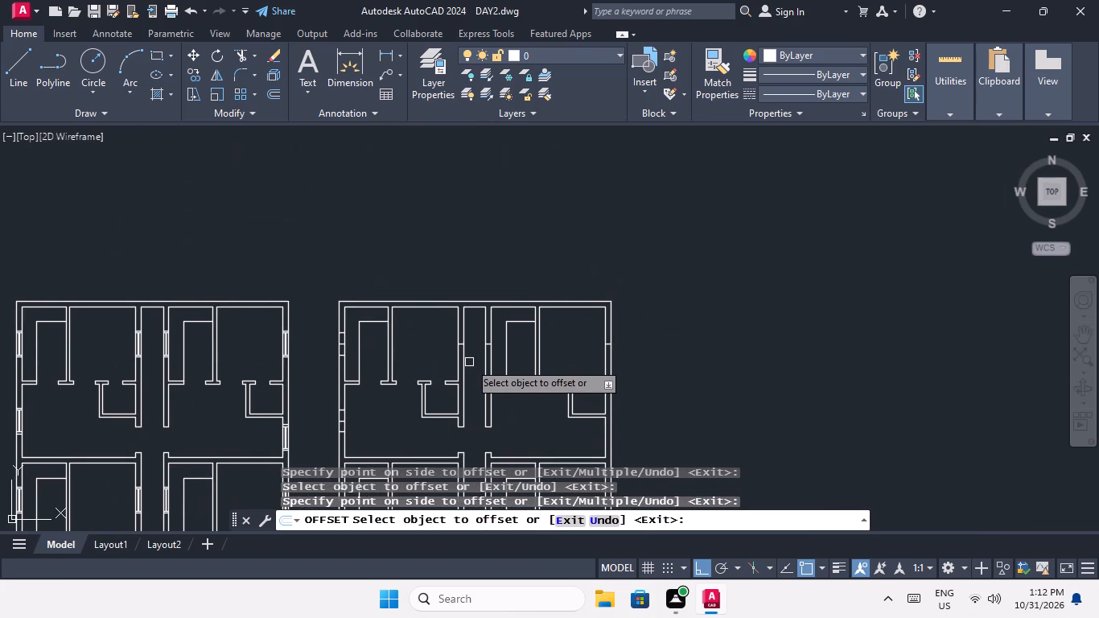
scroll(469, 362, up, 3)
click(441, 332)
click(445, 274)
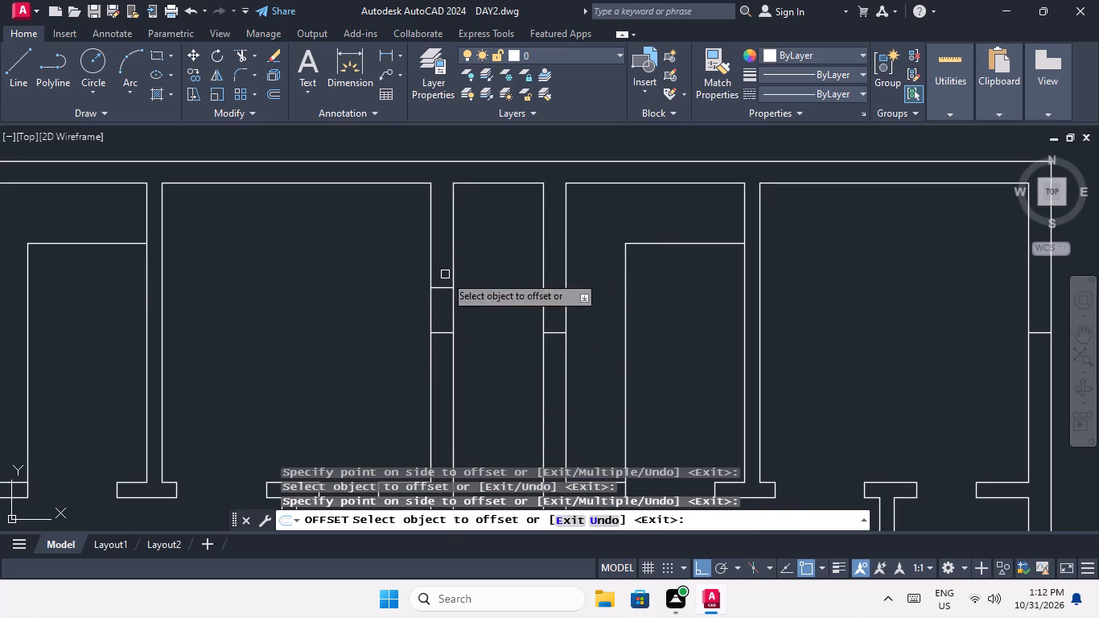
click(558, 332)
click(551, 290)
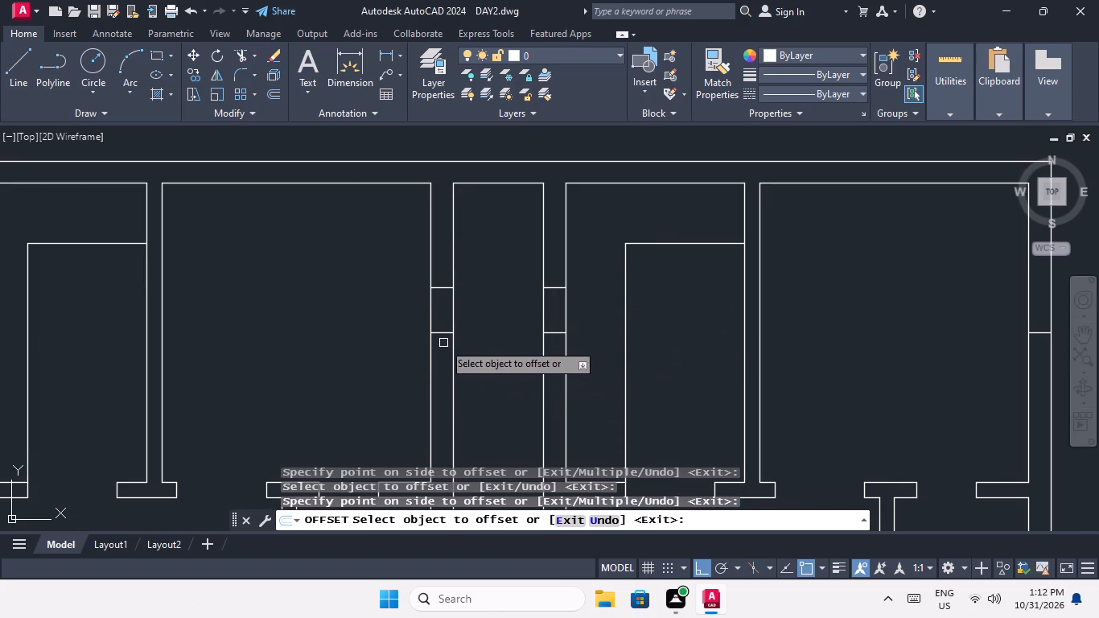
drag(439, 333, 439, 352)
click(442, 386)
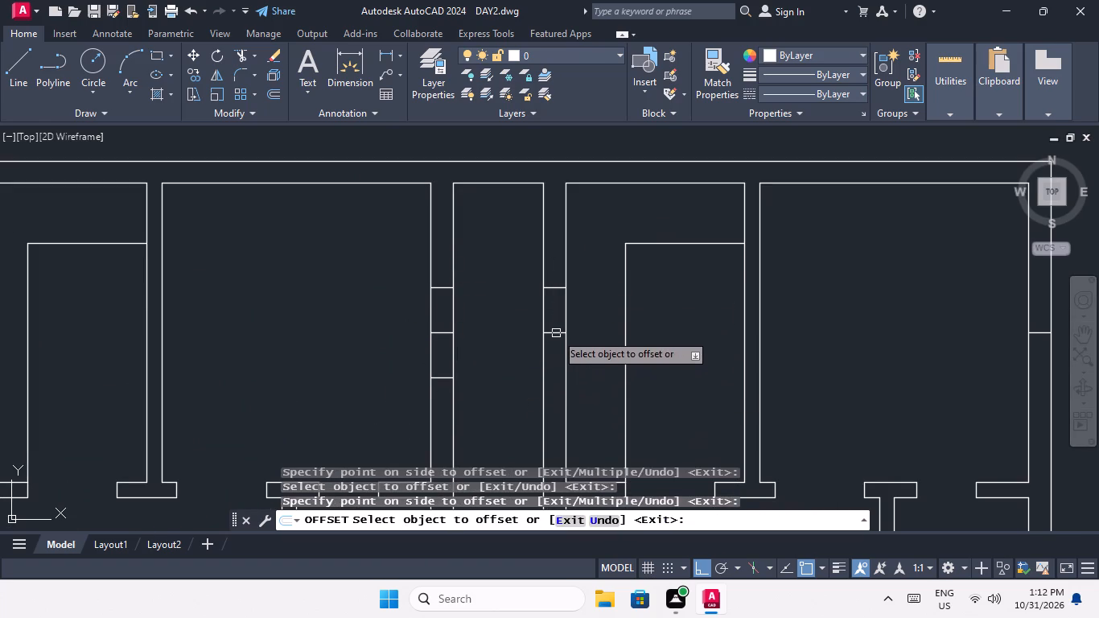
drag(556, 333, 556, 346)
click(556, 381)
scroll(539, 282, down, 3)
middle_drag(541, 304, 412, 264)
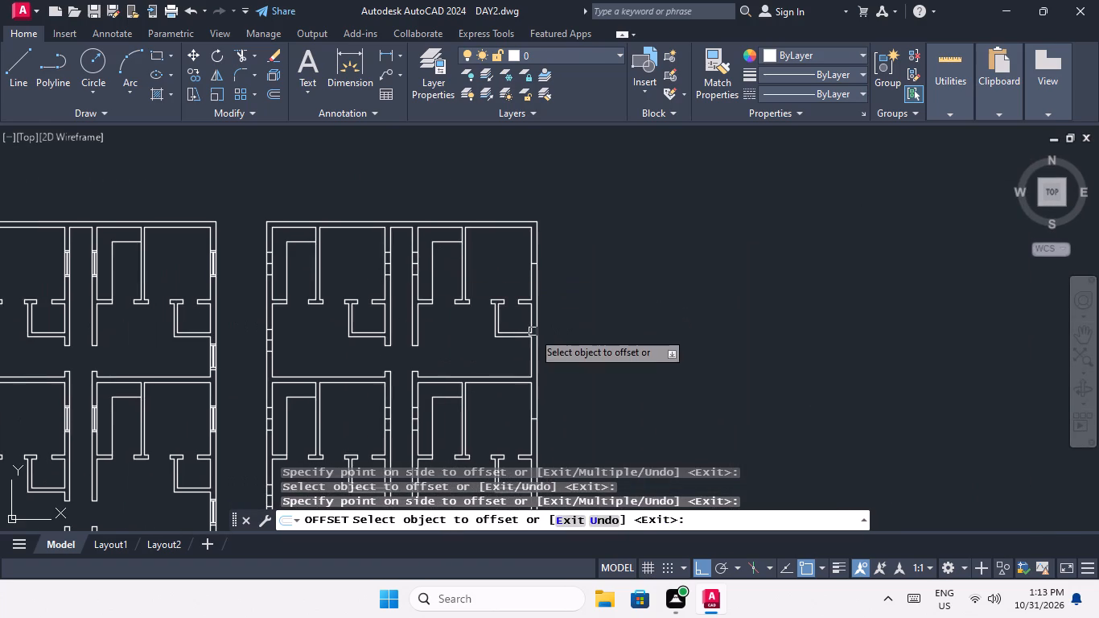
key(Escape)
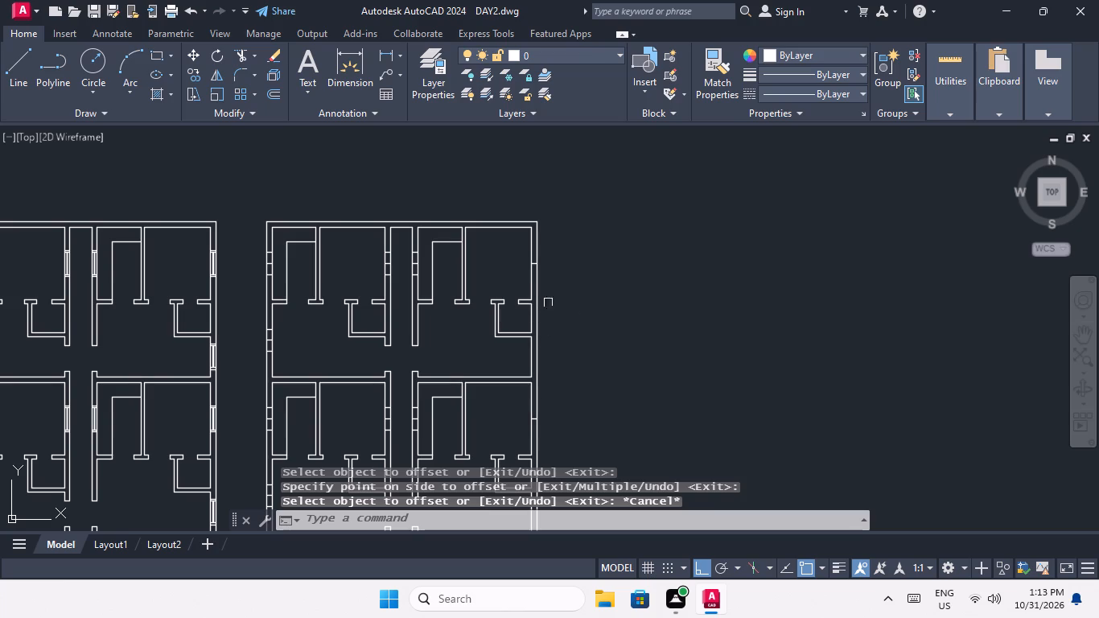
Draw a window centre line across the top right unit's outer wall from the midpoint of the lower room's inner wall face.
key(l)
key(space)
scroll(535, 360, up, 4)
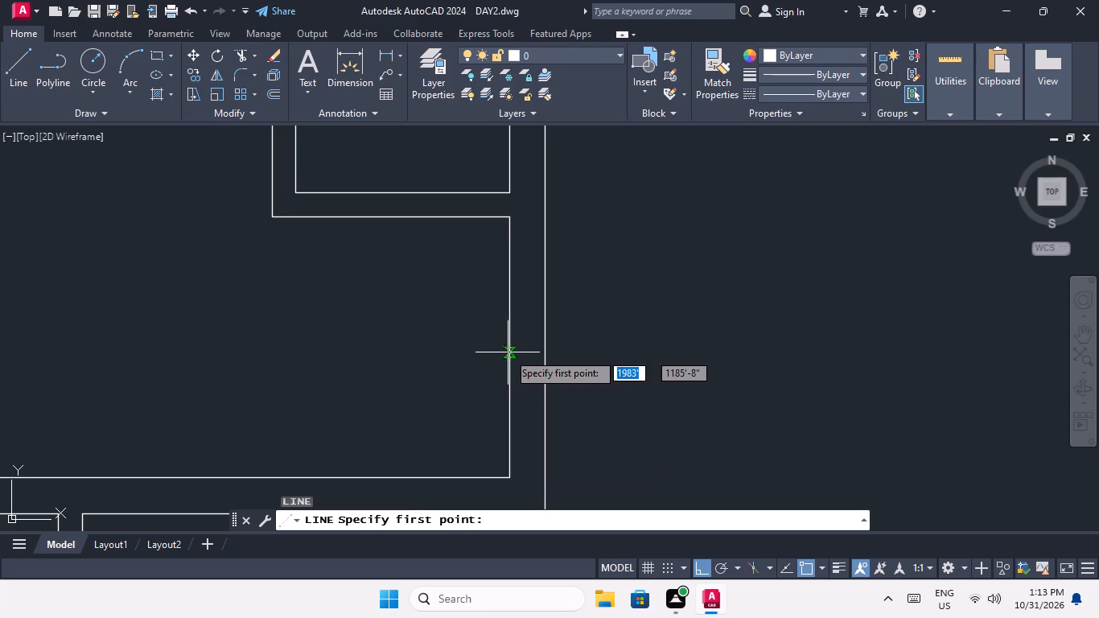
scroll(509, 352, down, 3)
click(509, 348)
scroll(529, 352, up, 3)
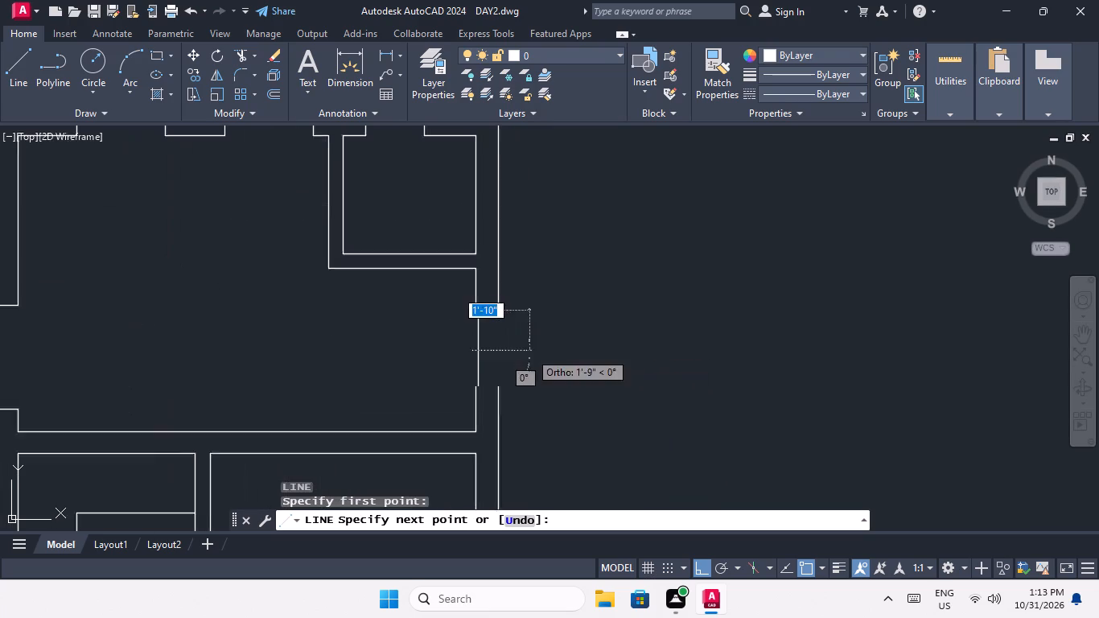
click(477, 349)
key(space)
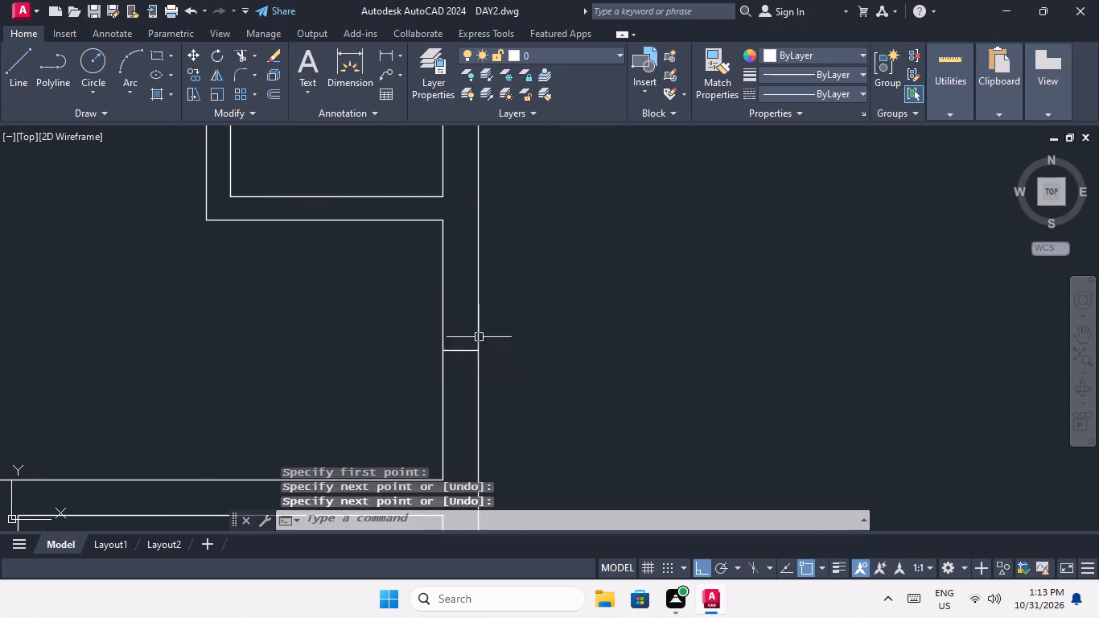
Draw a window centre line across the second right unit's outer wall from the midpoint of the lower room's inner wall face.
scroll(480, 326, down, 4)
middle_drag(523, 366, 506, 322)
scroll(505, 328, down, 2)
middle_drag(510, 406, 496, 371)
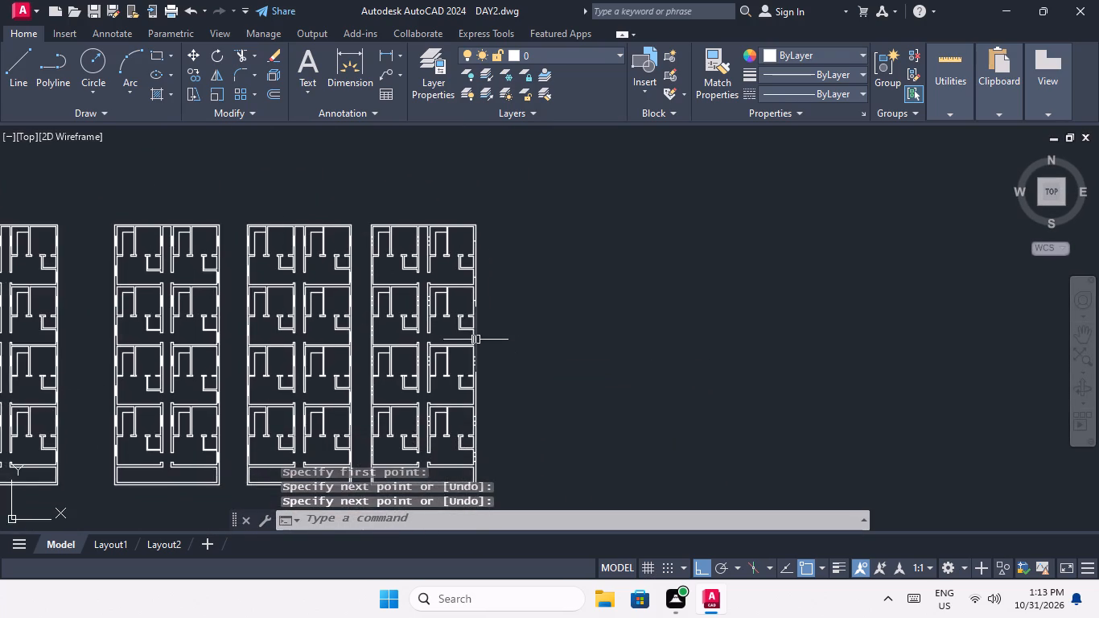
scroll(475, 340, up, 6)
key(space)
click(471, 348)
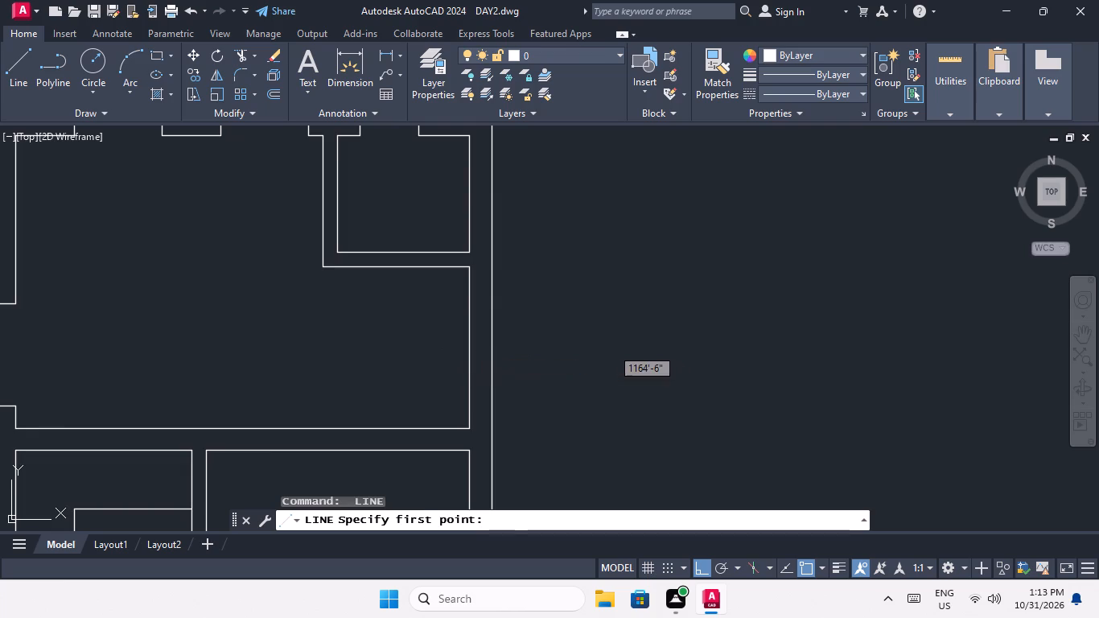
scroll(492, 349, up, 3)
click(484, 348)
key(space)
Draw a window centre line across the third right unit's outer wall from the midpoint of the lower room's inner wall face.
scroll(484, 348, down, 4)
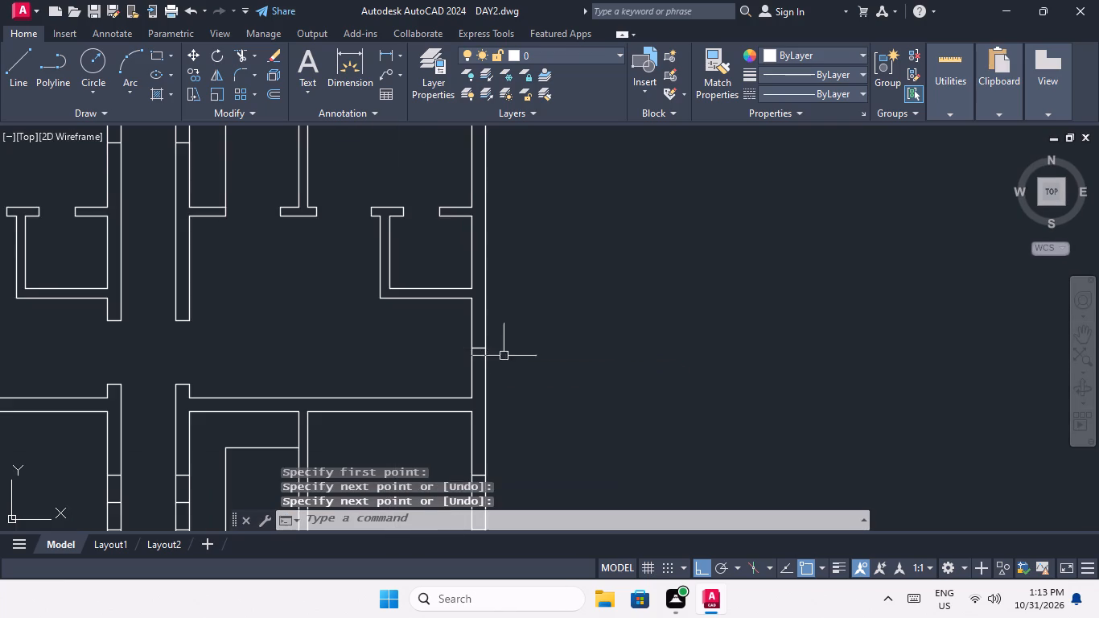
middle_drag(519, 360, 505, 355)
scroll(488, 328, down, 3)
middle_drag(508, 363, 489, 321)
key(space)
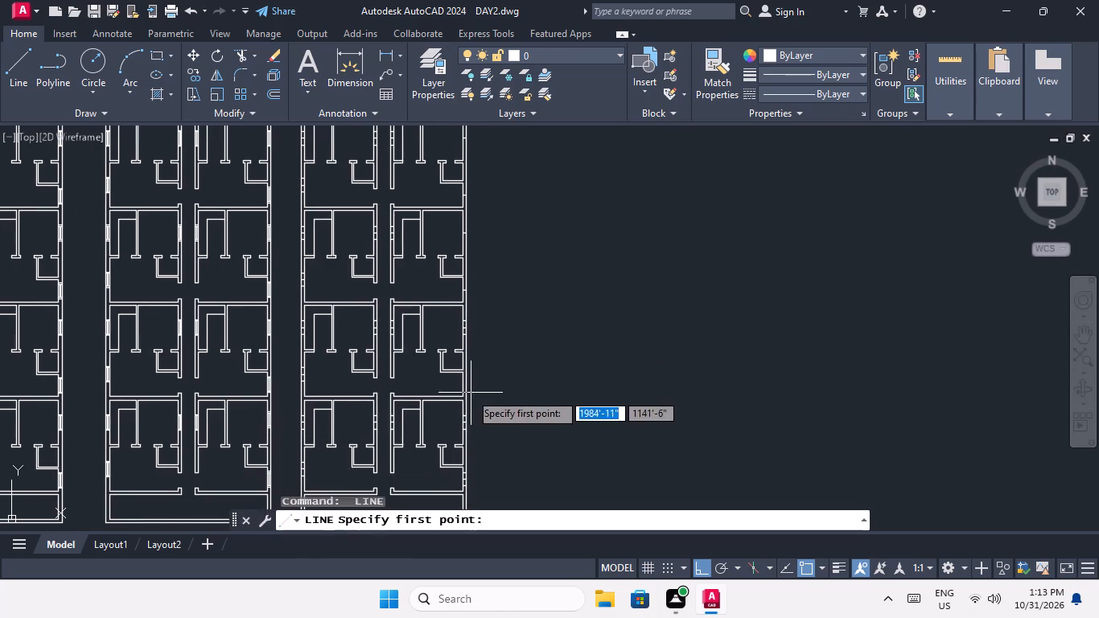
scroll(463, 392, up, 3)
click(460, 370)
scroll(473, 370, up, 3)
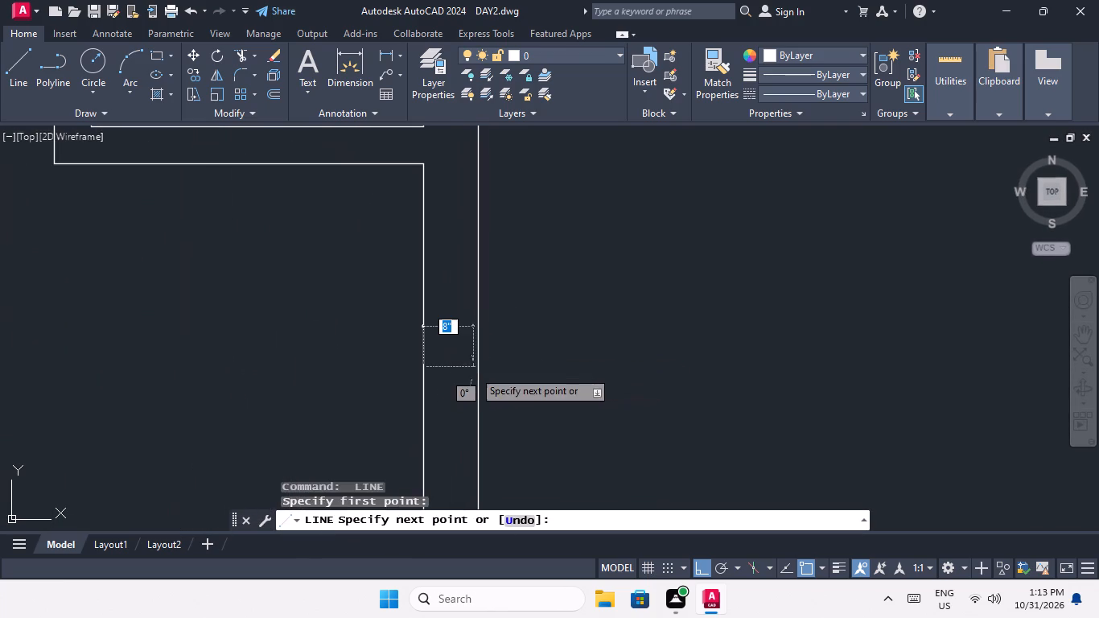
click(479, 365)
key(space)
scroll(479, 357, down, 3)
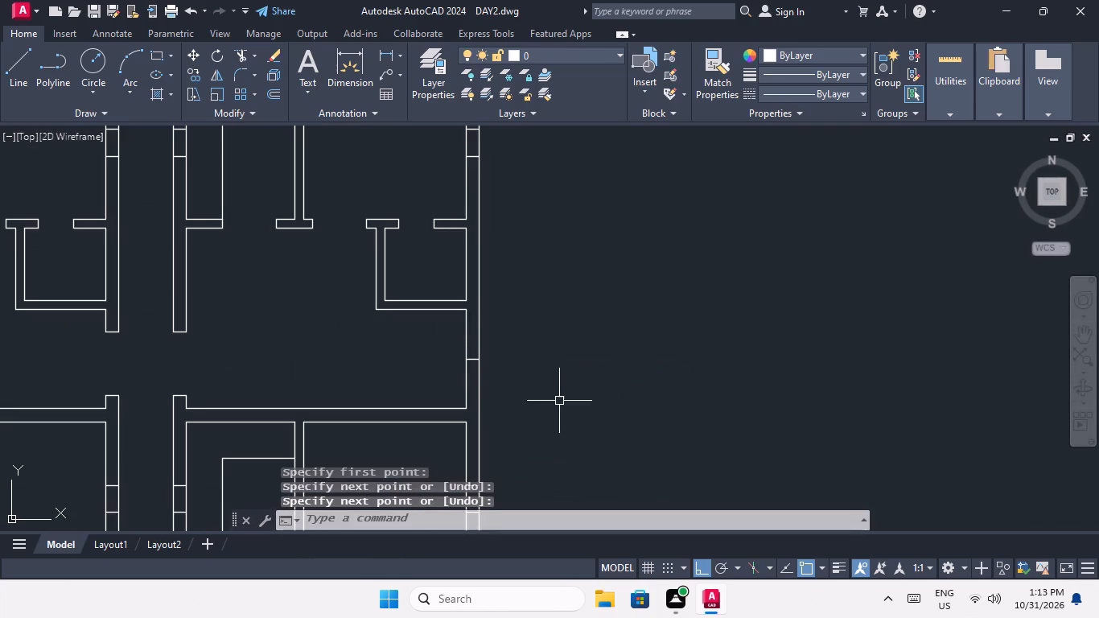
middle_drag(558, 399, 529, 324)
scroll(527, 319, down, 3)
middle_click(532, 356)
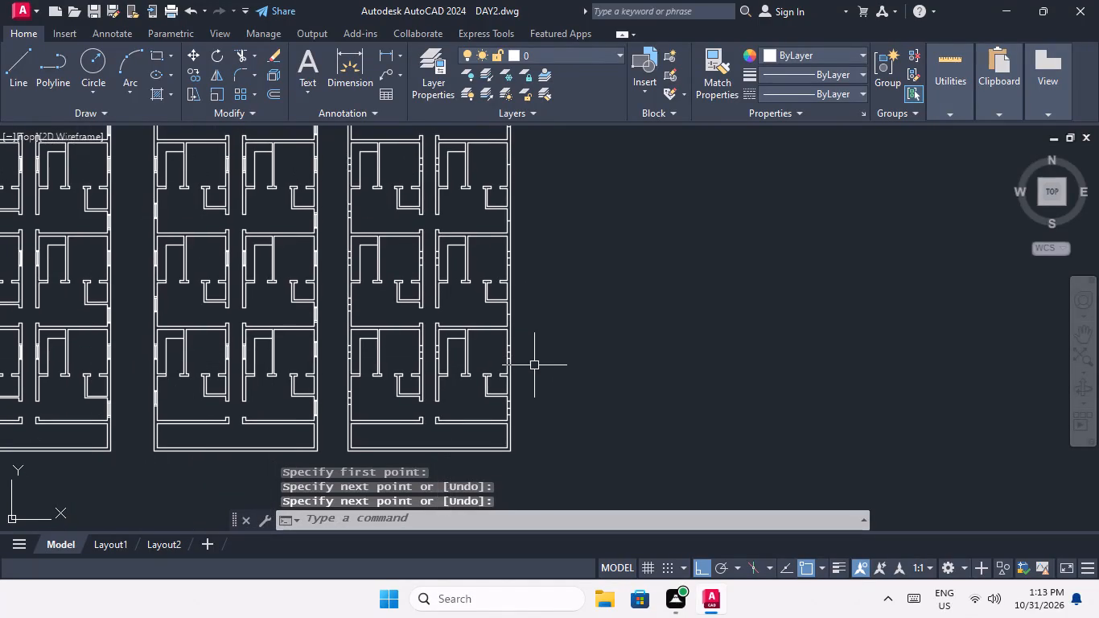
key(Escape)
key(Escape)
Offset the lower-room window centre line on the third right unit's outer wall by 1'6" upward and downward.
key(o)
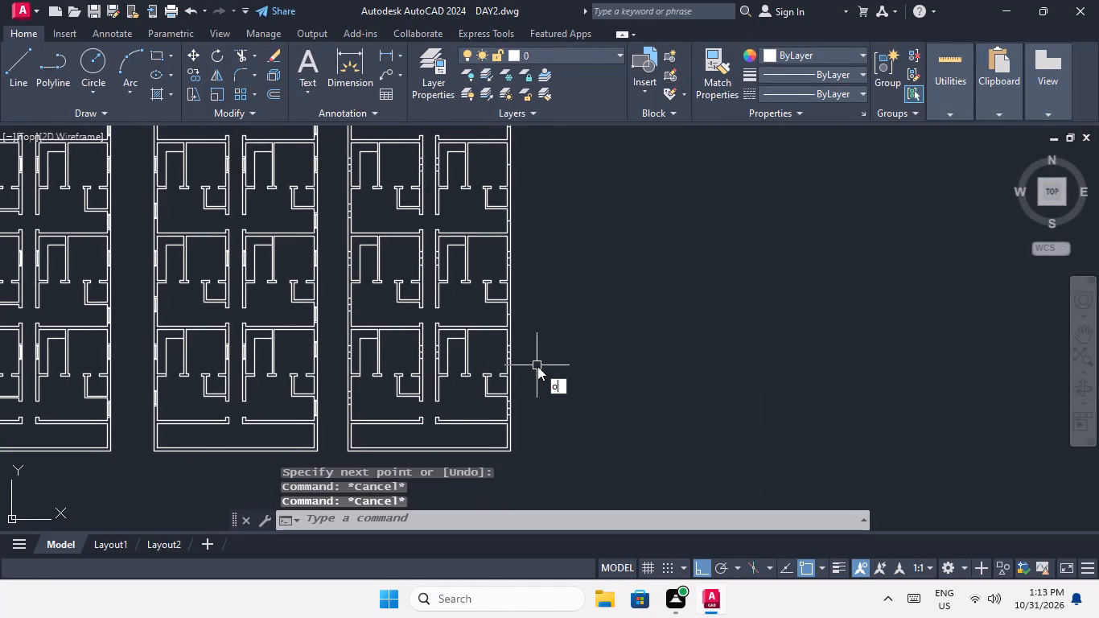
key(Return)
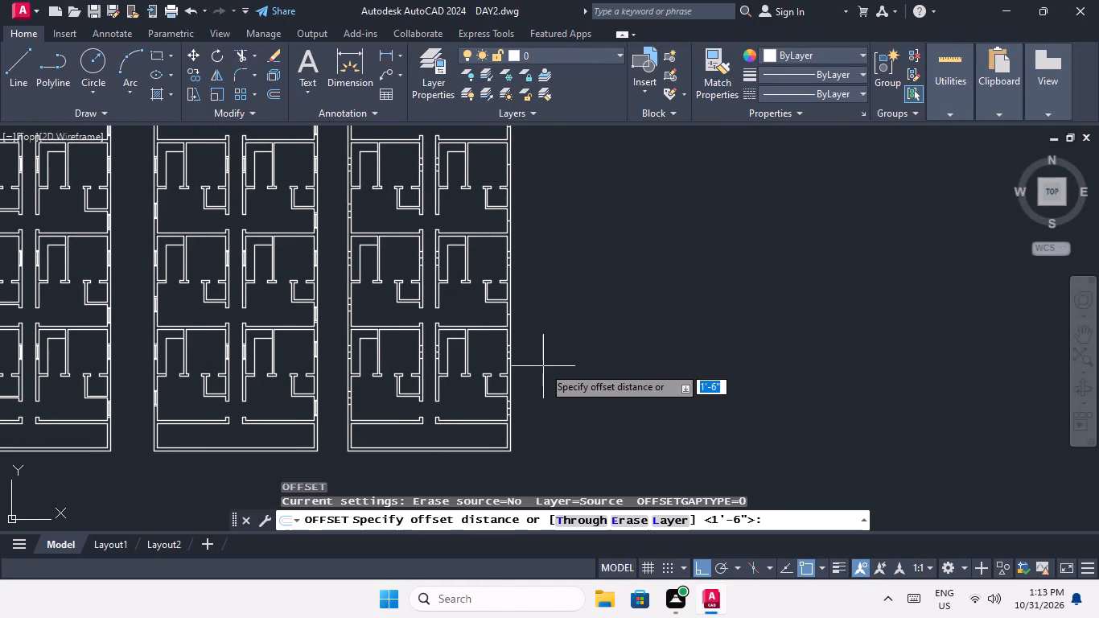
key(1)
key(apostrophe)
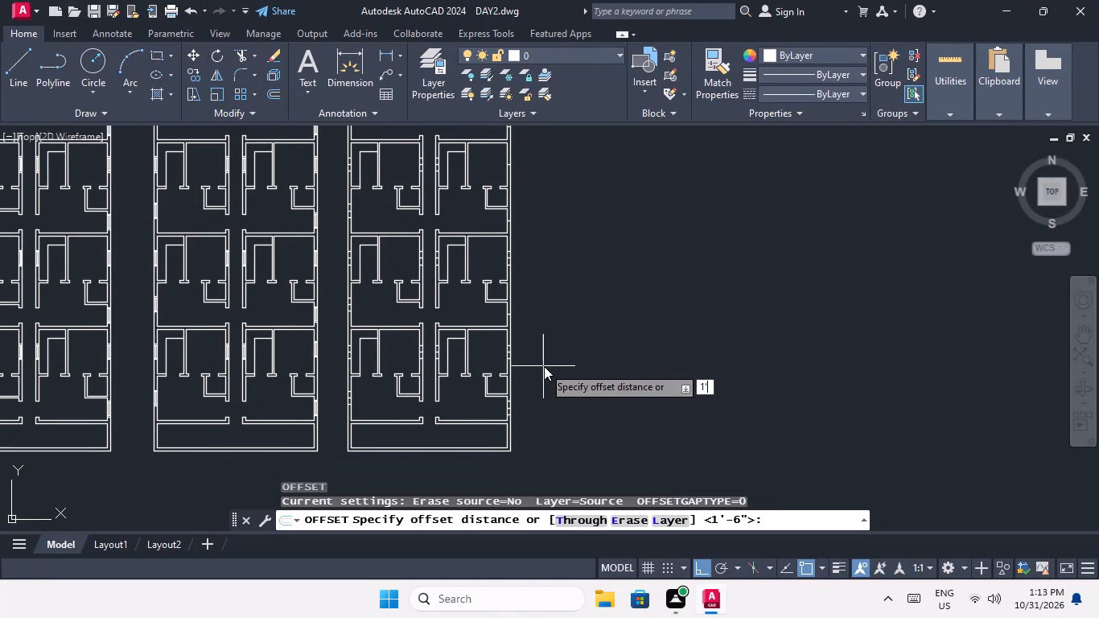
key(6)
key(shift+quotedbl)
key(Return)
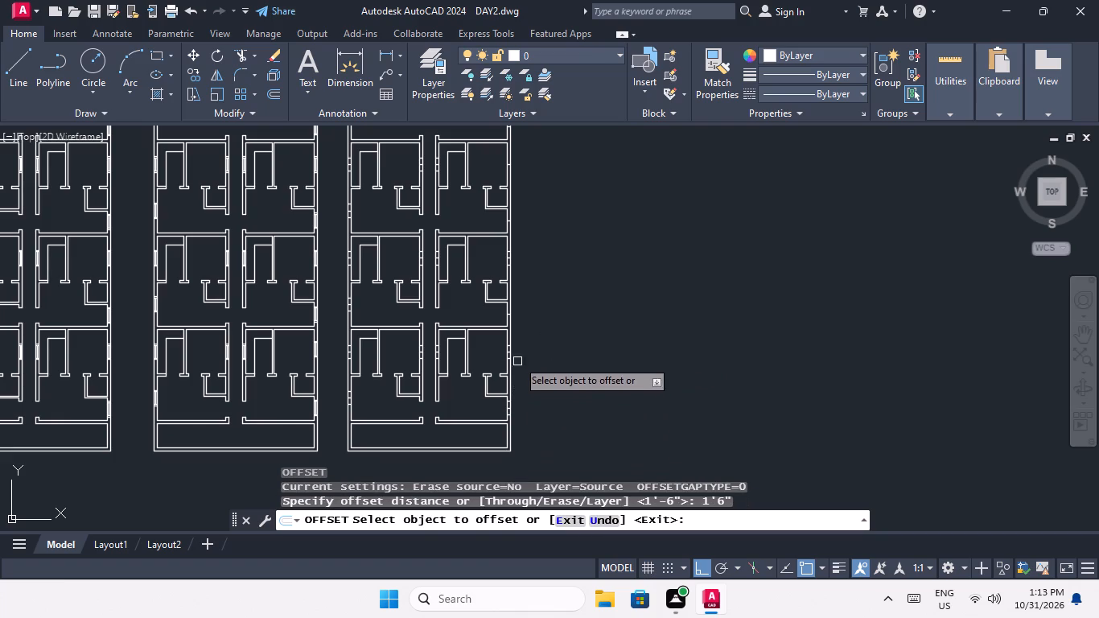
scroll(512, 311, up, 7)
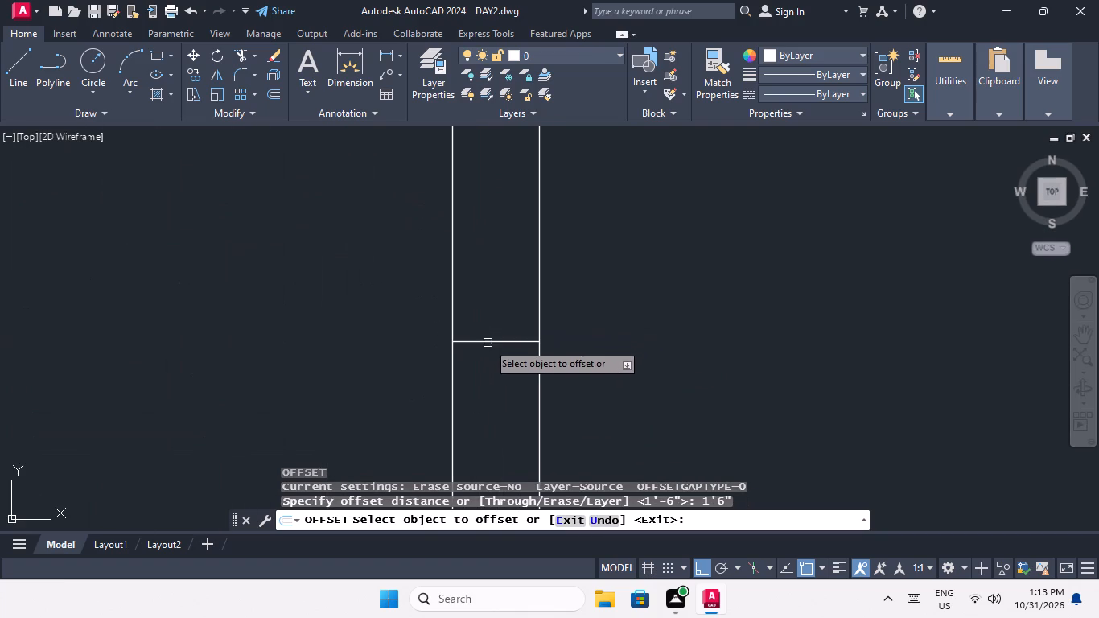
click(490, 341)
click(499, 285)
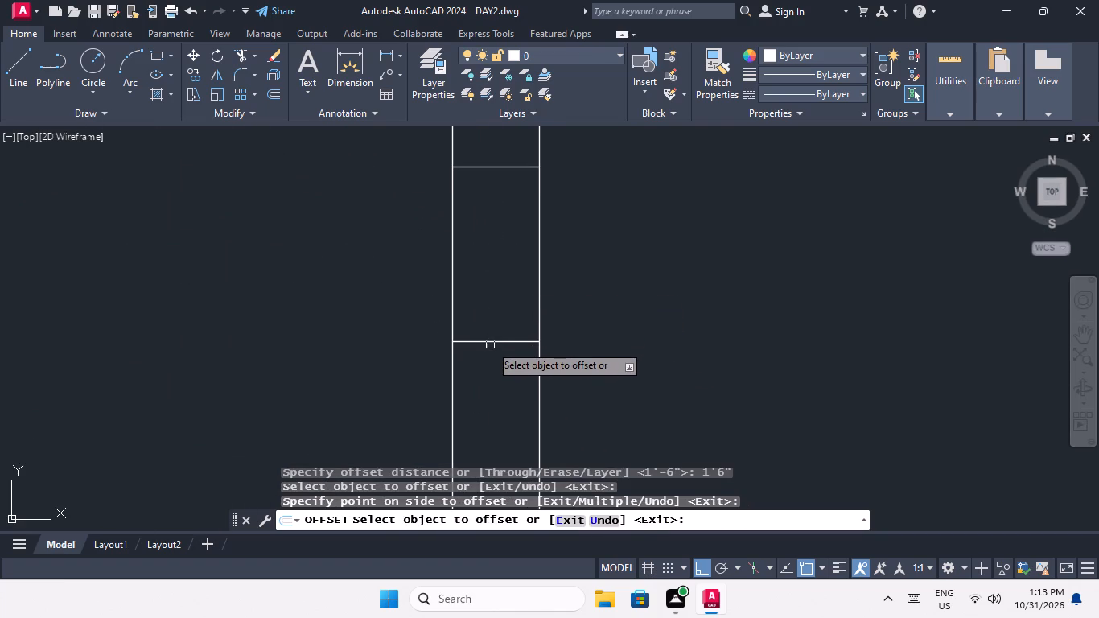
drag(490, 341, 490, 356)
click(492, 407)
Offset the lower-room window centre line on the second right unit's outer wall by 1'6" upward and downward.
scroll(494, 343, down, 5)
middle_drag(548, 348, 545, 460)
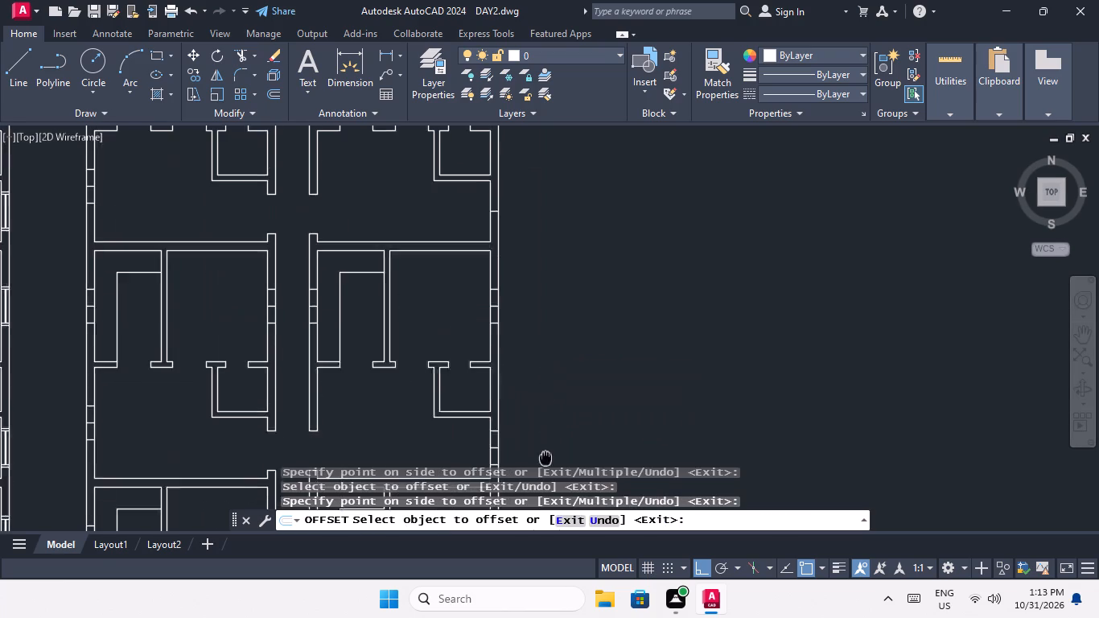
middle_drag(545, 460, 543, 466)
scroll(529, 335, down, 2)
scroll(517, 295, up, 5)
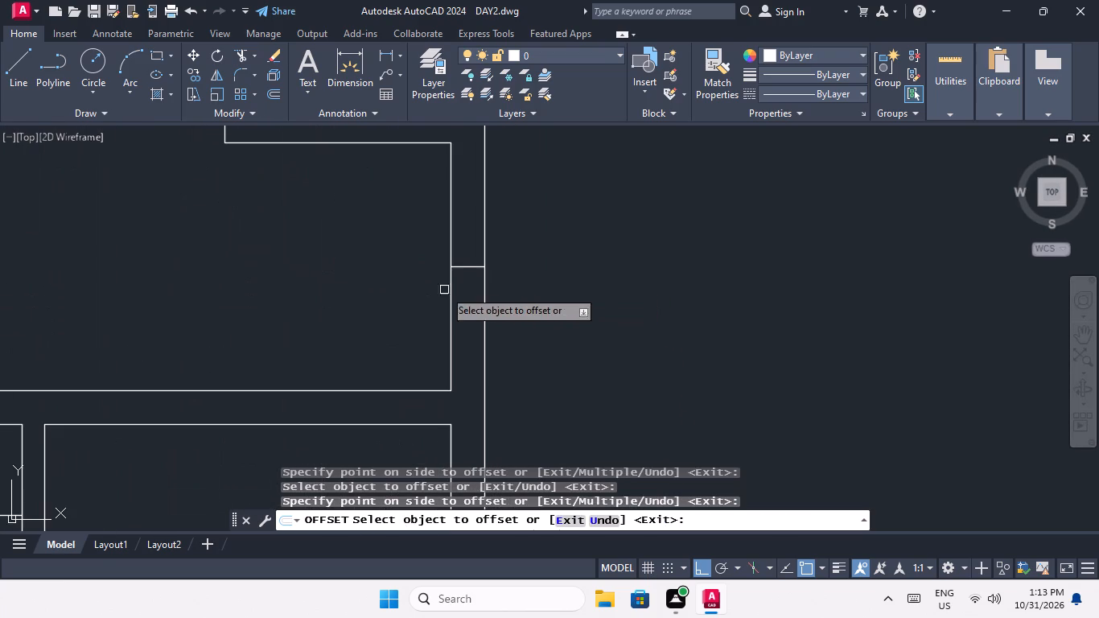
click(464, 266)
click(471, 222)
click(471, 266)
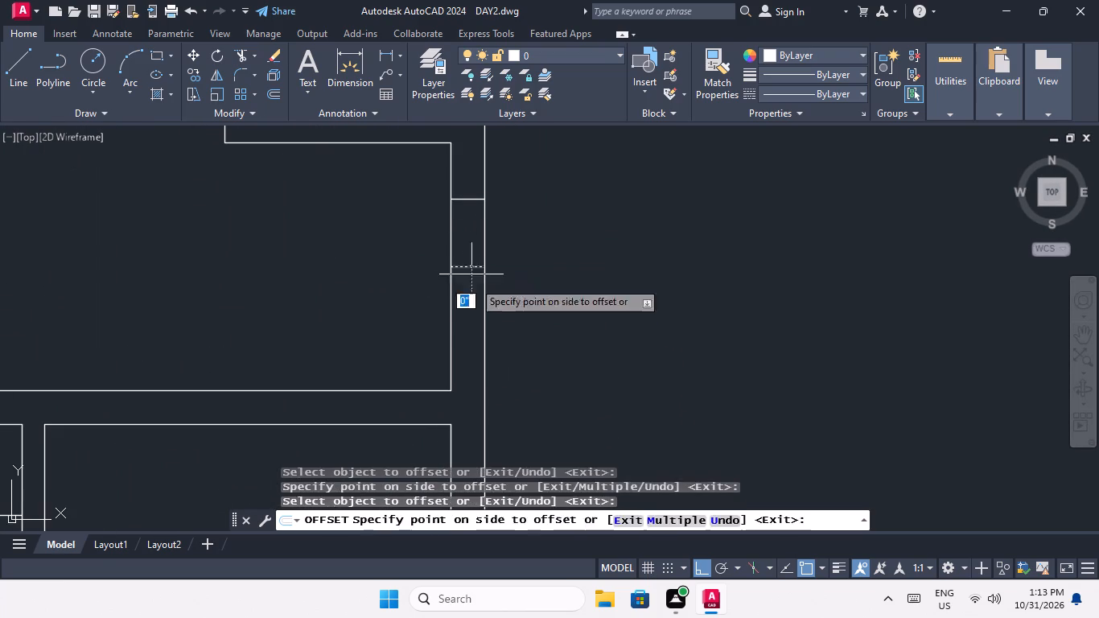
click(476, 312)
Offset the upper-room window centre line on the second right unit's outer wall by 1'6" upward and downward.
scroll(477, 311, down, 4)
middle_drag(500, 297, 504, 370)
scroll(472, 279, up, 2)
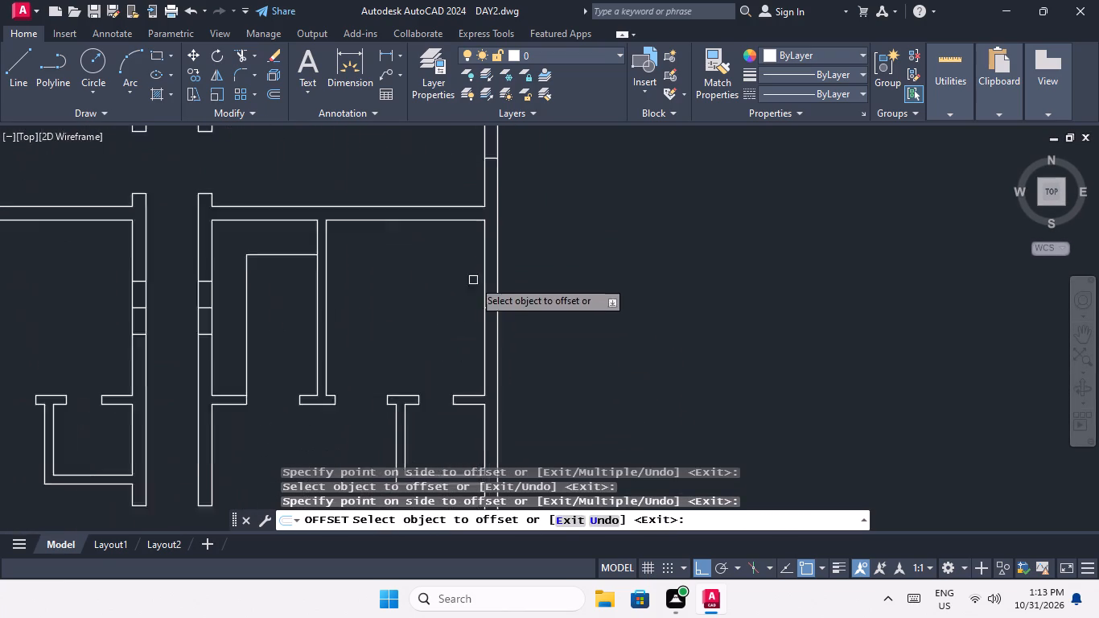
scroll(475, 282, up, 2)
drag(517, 350, 515, 335)
click(502, 266)
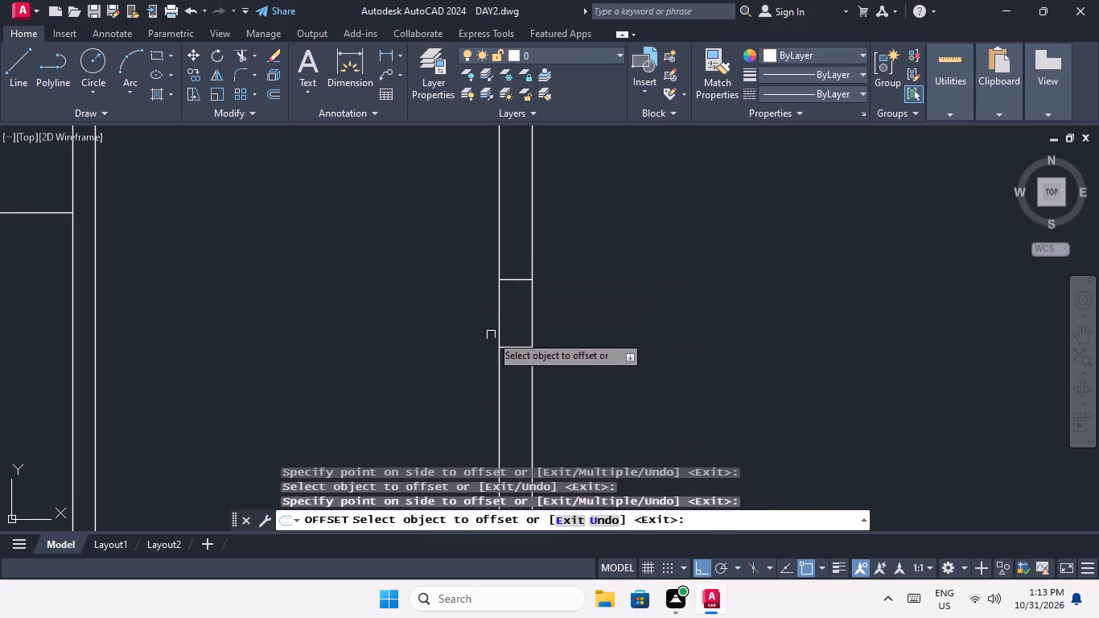
drag(516, 345, 517, 362)
click(529, 416)
Offset the lower-room window centre line on the top right unit's outer wall by 1'6" upward and downward.
scroll(523, 363, down, 3)
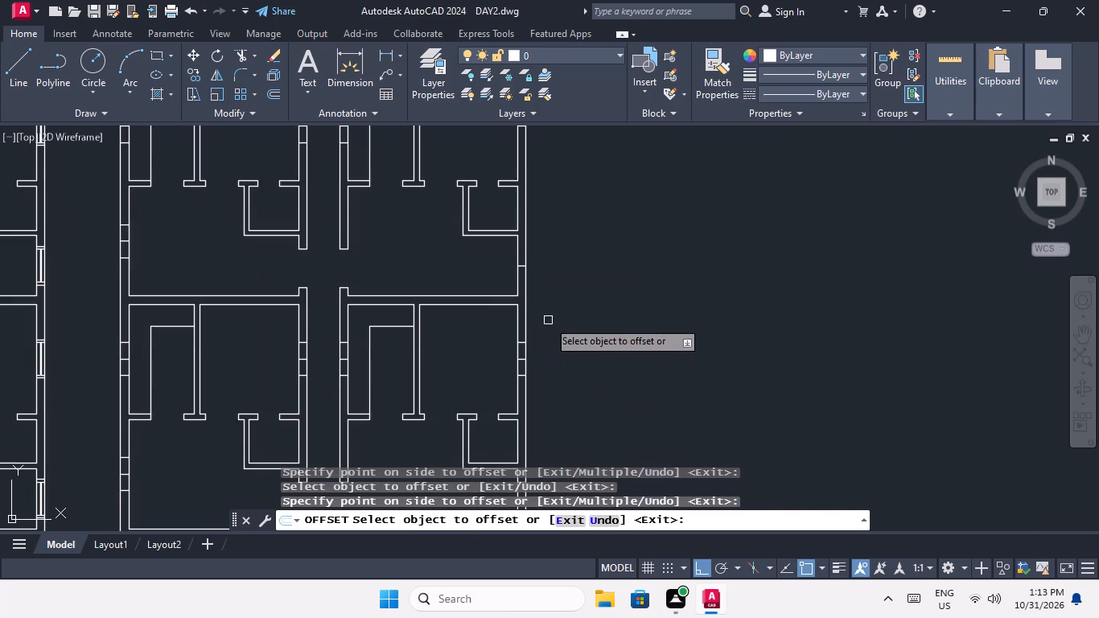
middle_drag(549, 338, 545, 423)
scroll(521, 340, up, 2)
click(510, 368)
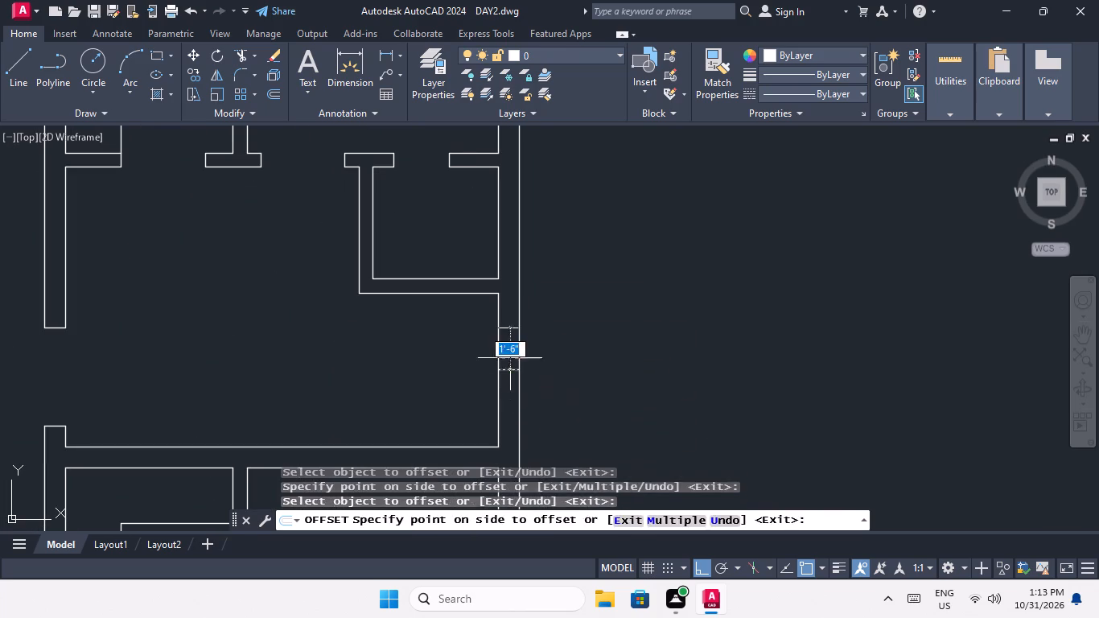
drag(510, 313, 511, 322)
drag(511, 369, 511, 389)
click(507, 408)
Offset the upper-room window centre line on the top right unit's outer wall by 1'6" upward and downward.
scroll(512, 397, down, 3)
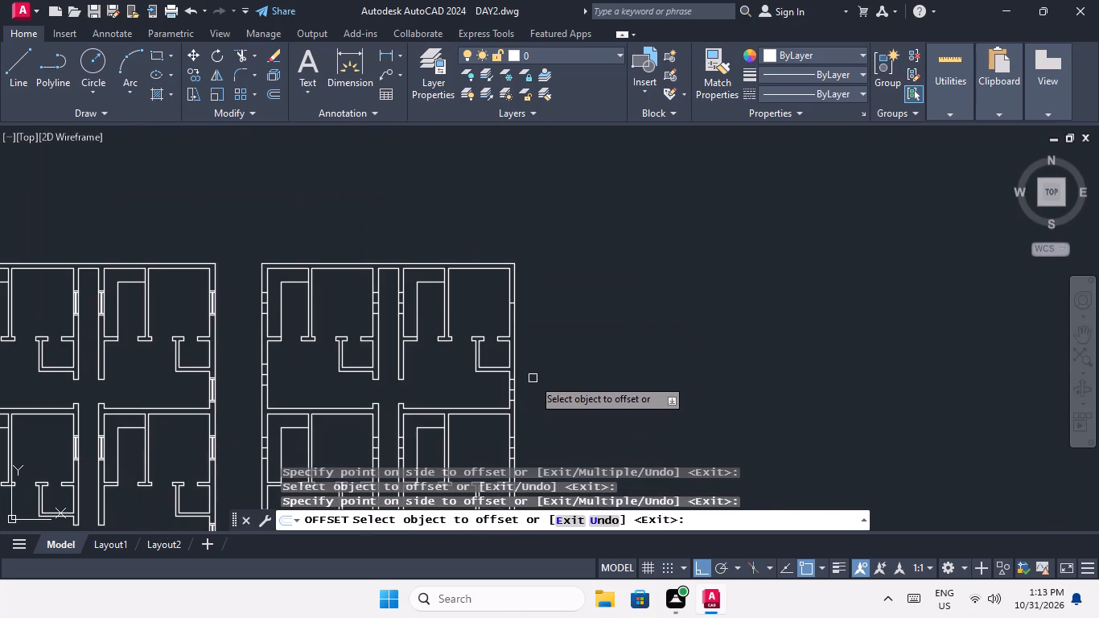
middle_drag(568, 374, 572, 428)
scroll(515, 356, up, 5)
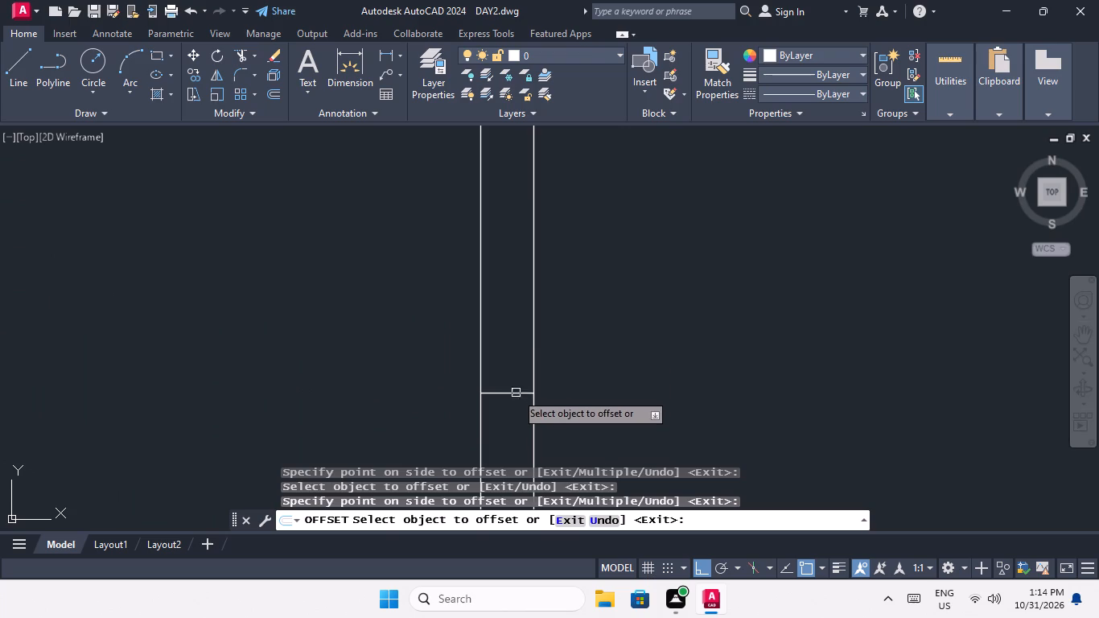
click(516, 391)
click(507, 323)
scroll(507, 350, down, 2)
drag(509, 363, 515, 398)
click(518, 416)
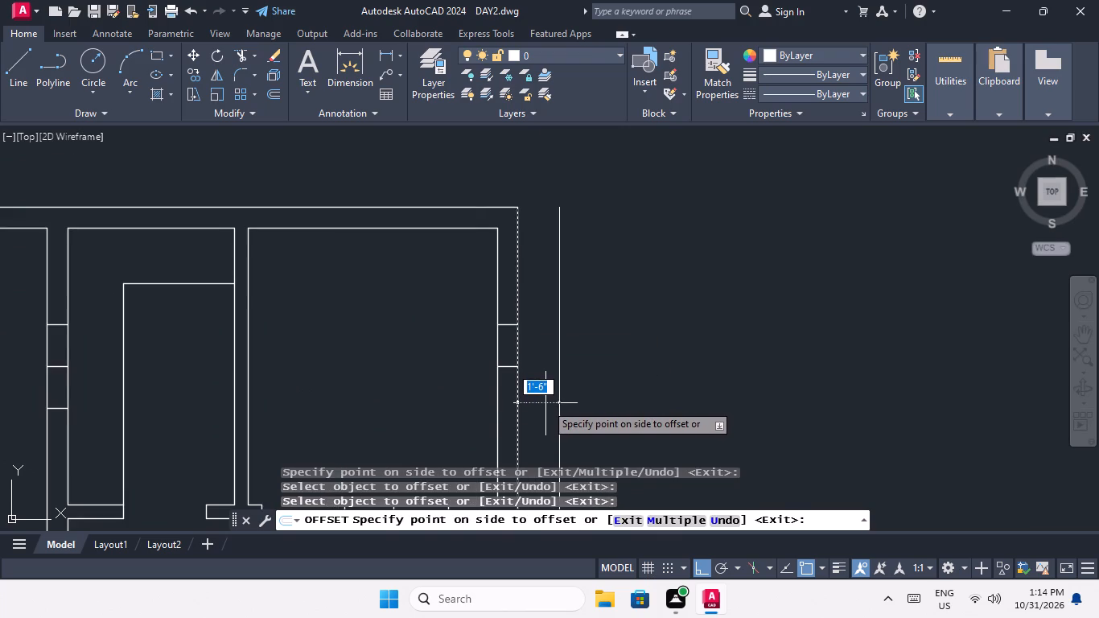
key(ctrl+z)
drag(510, 369, 510, 386)
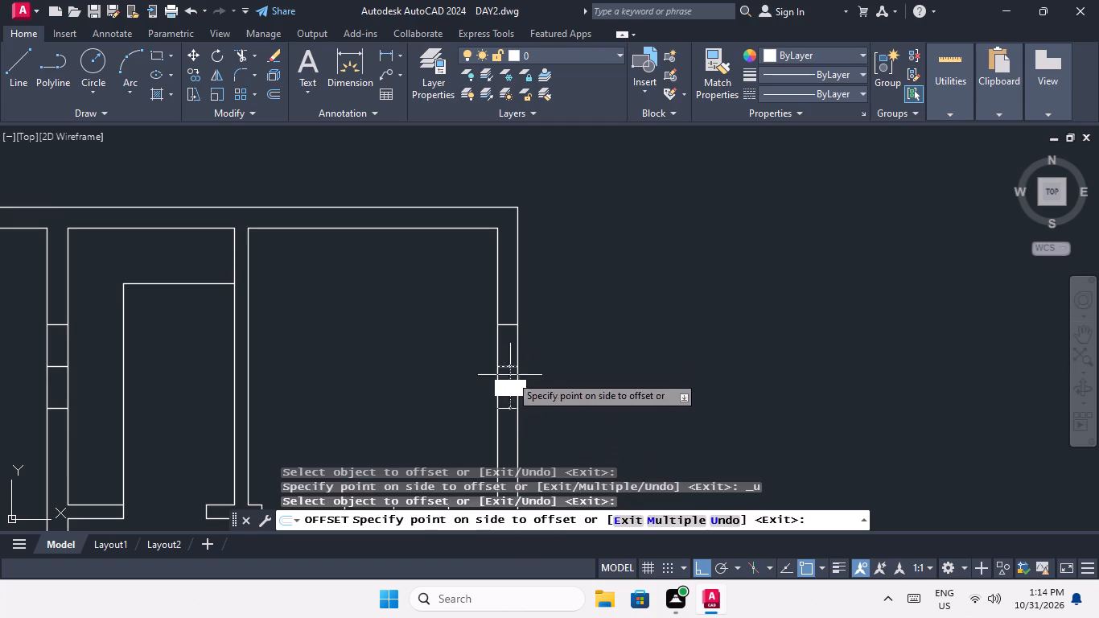
click(512, 406)
scroll(557, 325, down, 4)
middle_drag(607, 426, 584, 330)
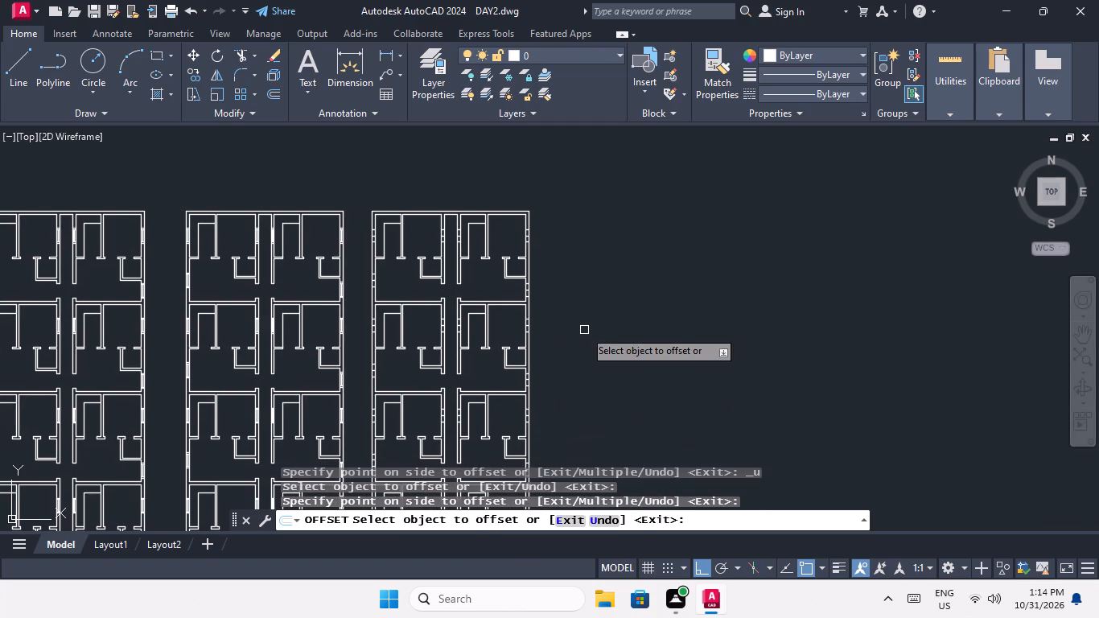
key(Escape)
key(Escape)
key(Escape)
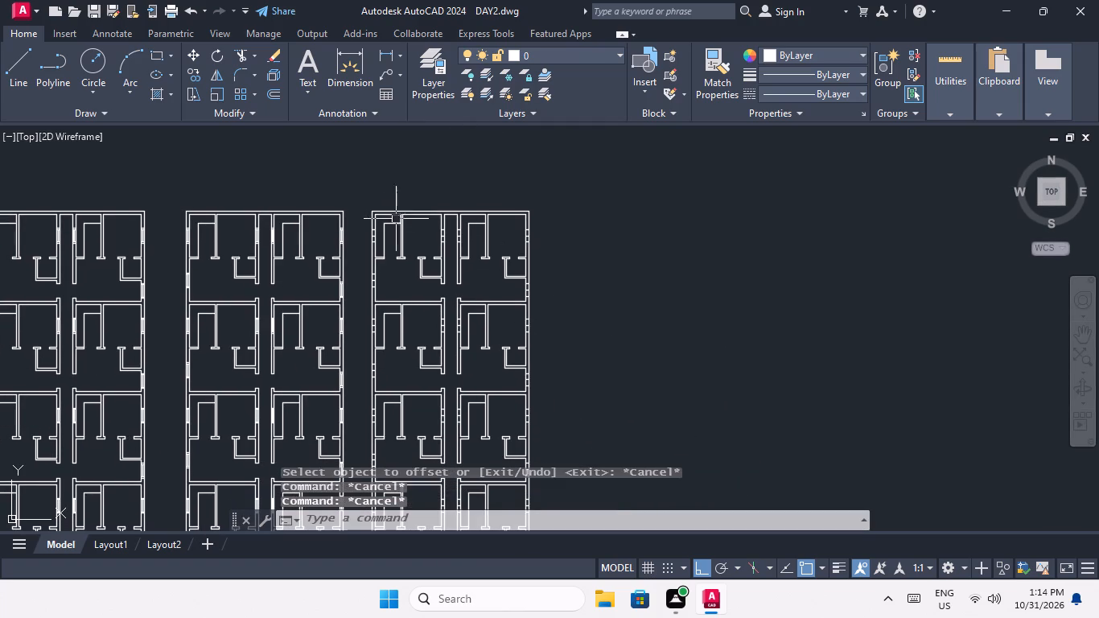
Erase the upper-room window's centre line on the top left unit's outer wall, keeping the two window edge lines.
scroll(376, 245, up, 4)
middle_drag(377, 229, 383, 393)
scroll(397, 328, up, 2)
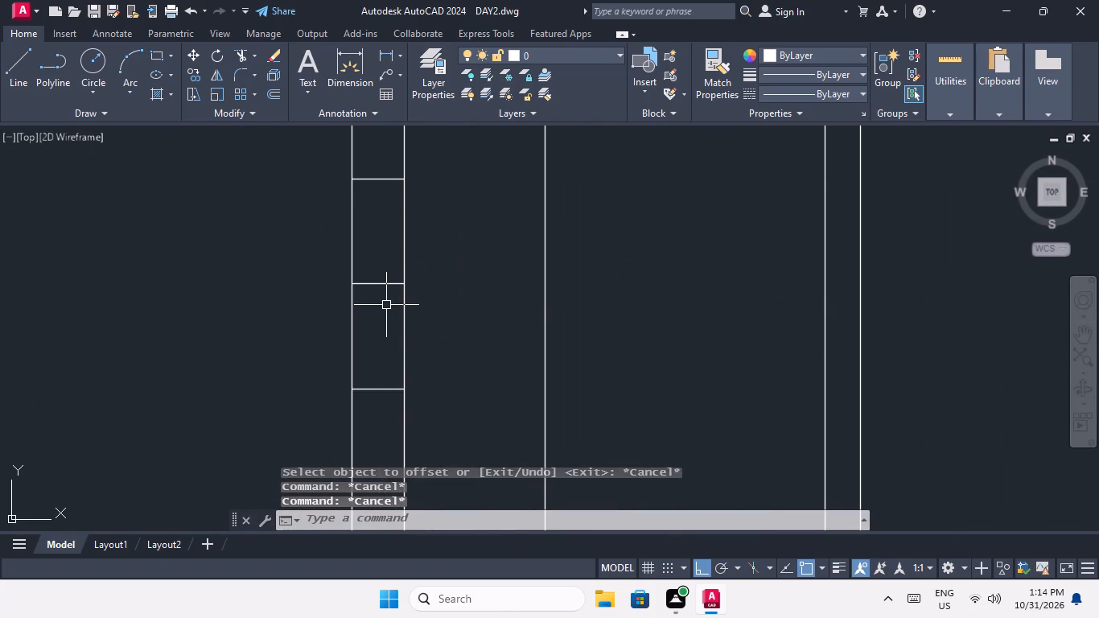
drag(387, 304, 383, 295)
click(364, 249)
key(Delete)
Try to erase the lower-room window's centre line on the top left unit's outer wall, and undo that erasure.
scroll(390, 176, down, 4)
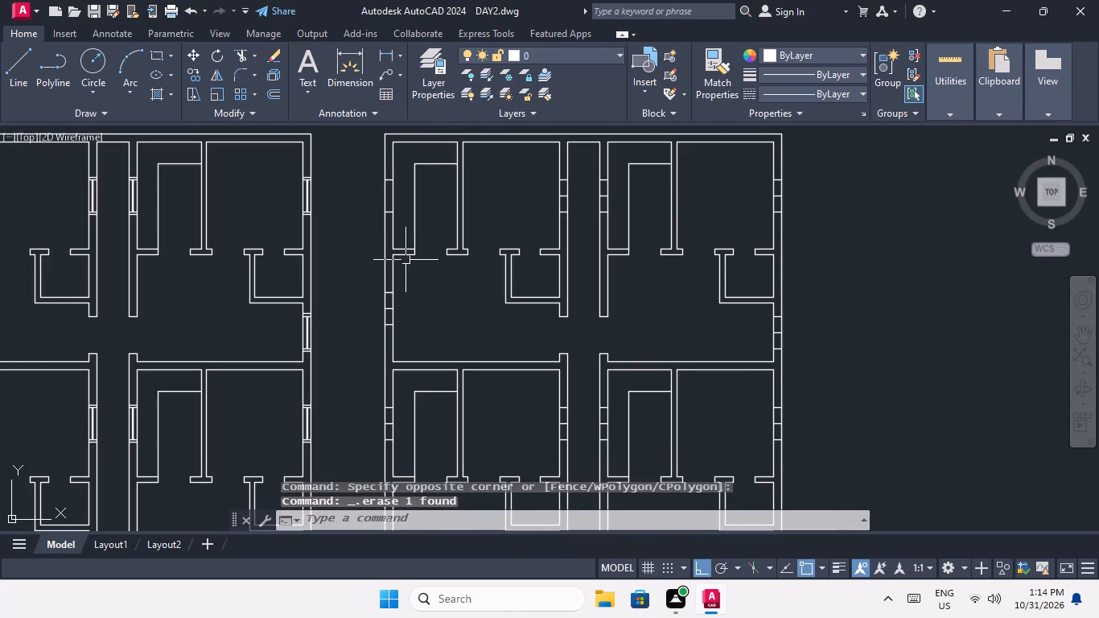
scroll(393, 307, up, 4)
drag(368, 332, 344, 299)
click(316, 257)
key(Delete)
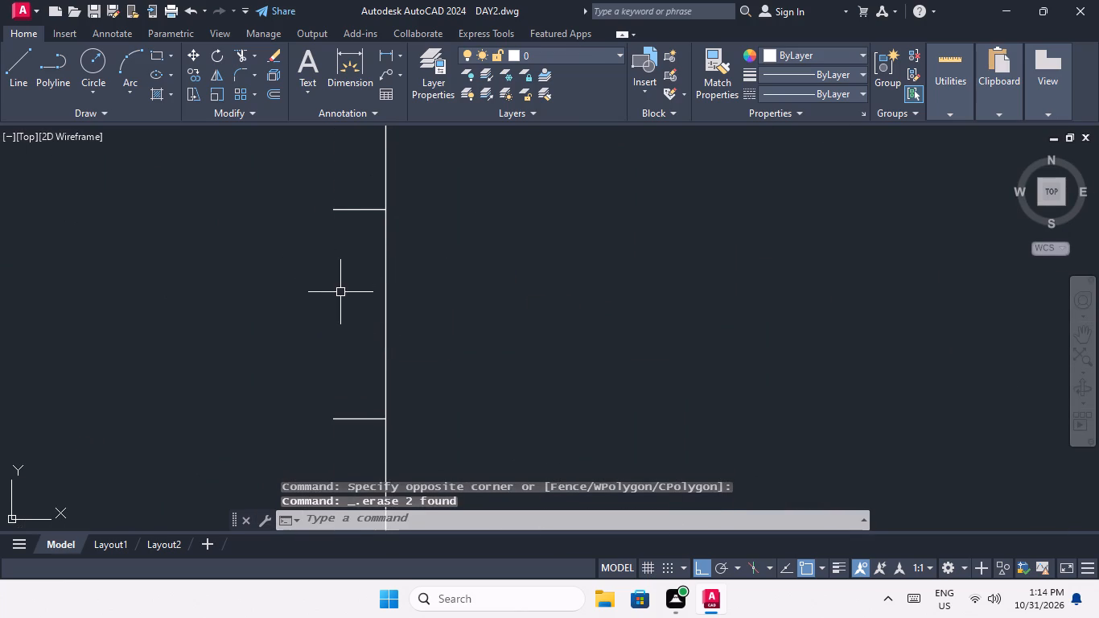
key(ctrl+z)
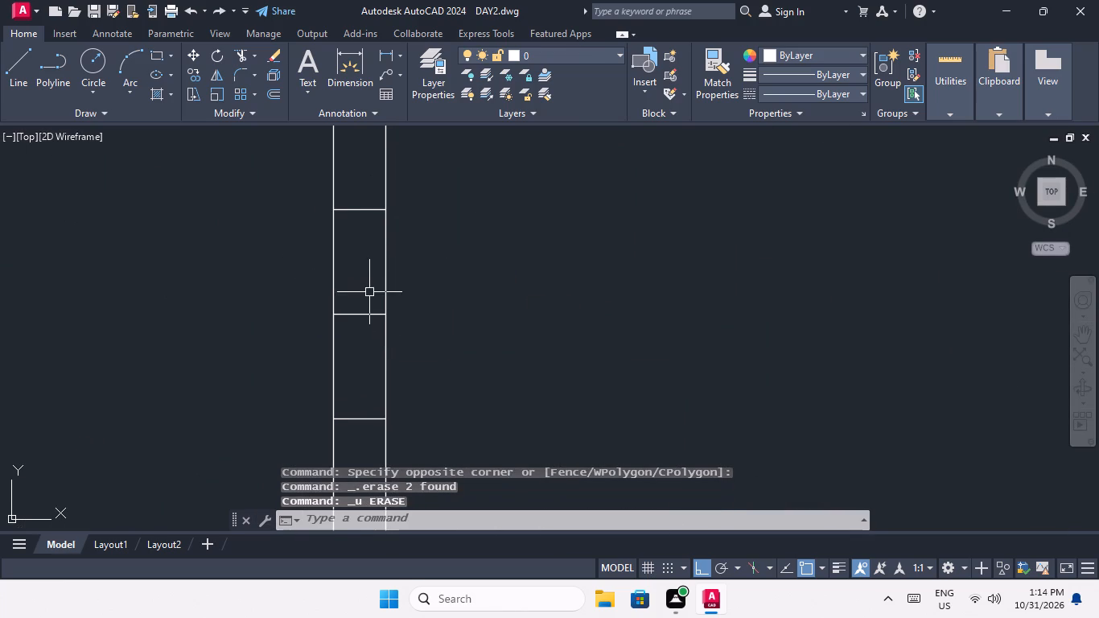
Erase only the lower-room window's centre line on the top left unit's outer wall.
scroll(360, 325, up, 3)
click(366, 324)
click(337, 246)
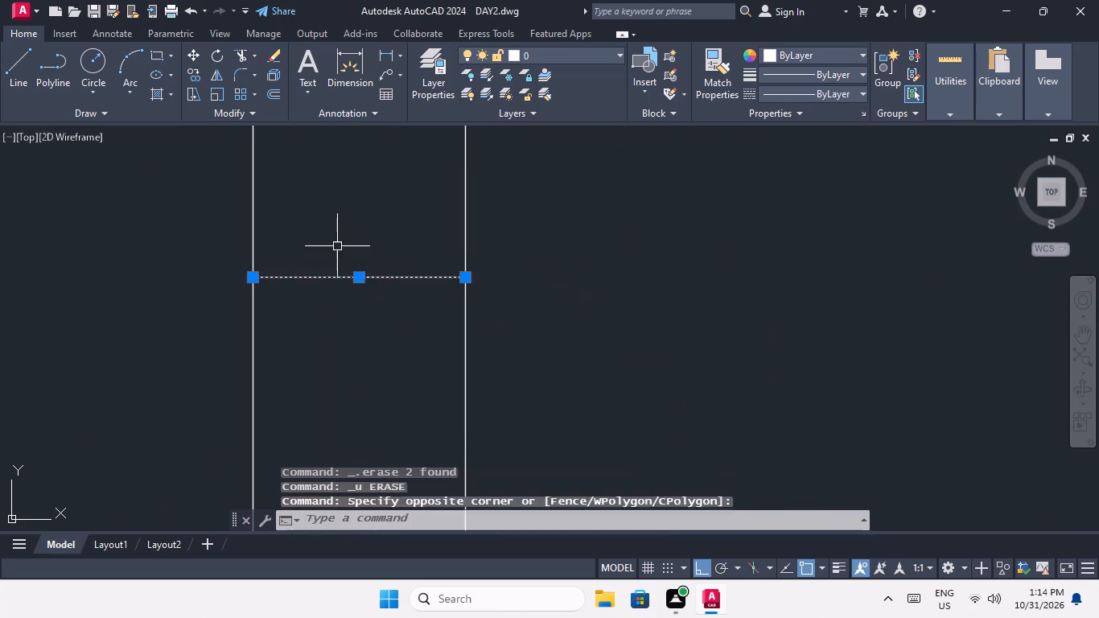
key(space)
scroll(337, 252, down, 4)
scroll(431, 269, down, 1)
scroll(384, 274, up, 1)
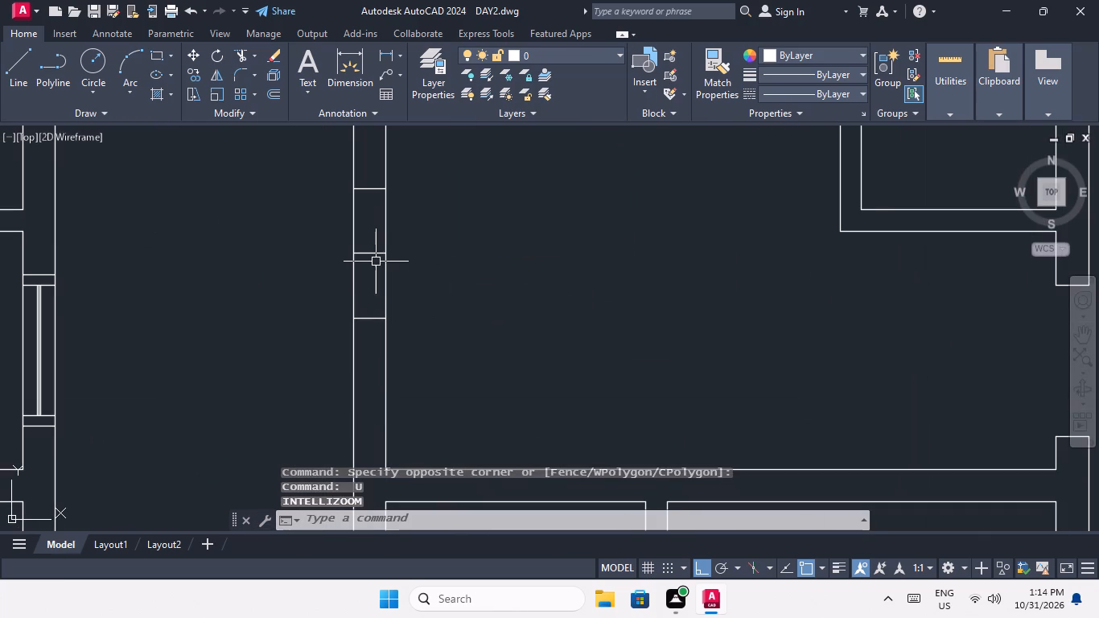
scroll(378, 259, up, 3)
drag(377, 265, 373, 246)
click(364, 220)
key(Delete)
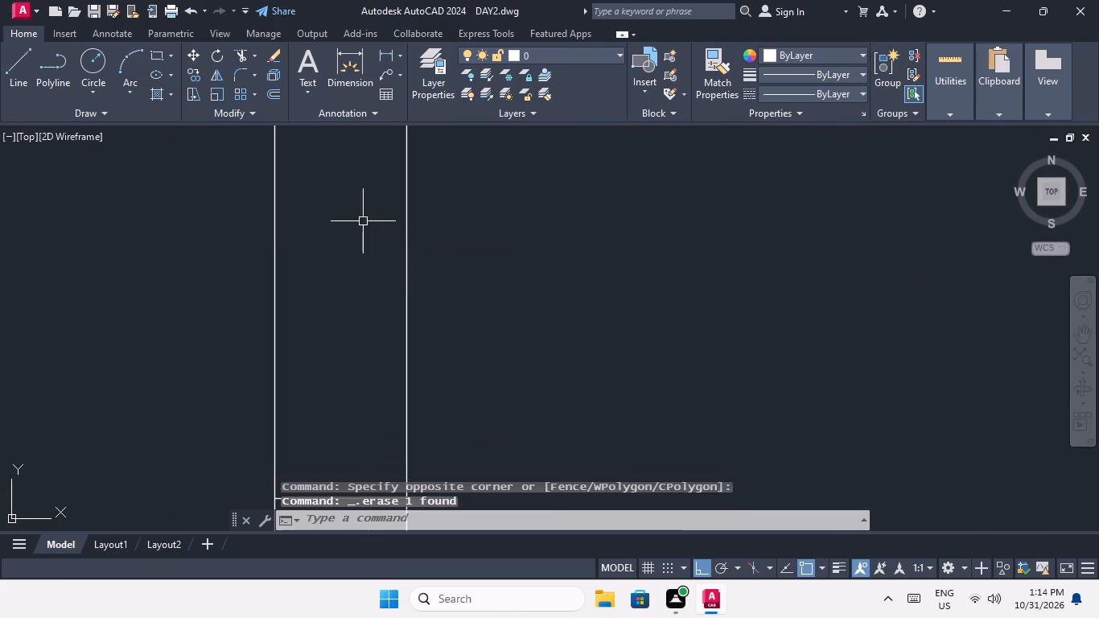
Erase the upper-room window's centre line on the second left unit's outer wall.
scroll(363, 221, down, 6)
middle_drag(370, 269, 285, 398)
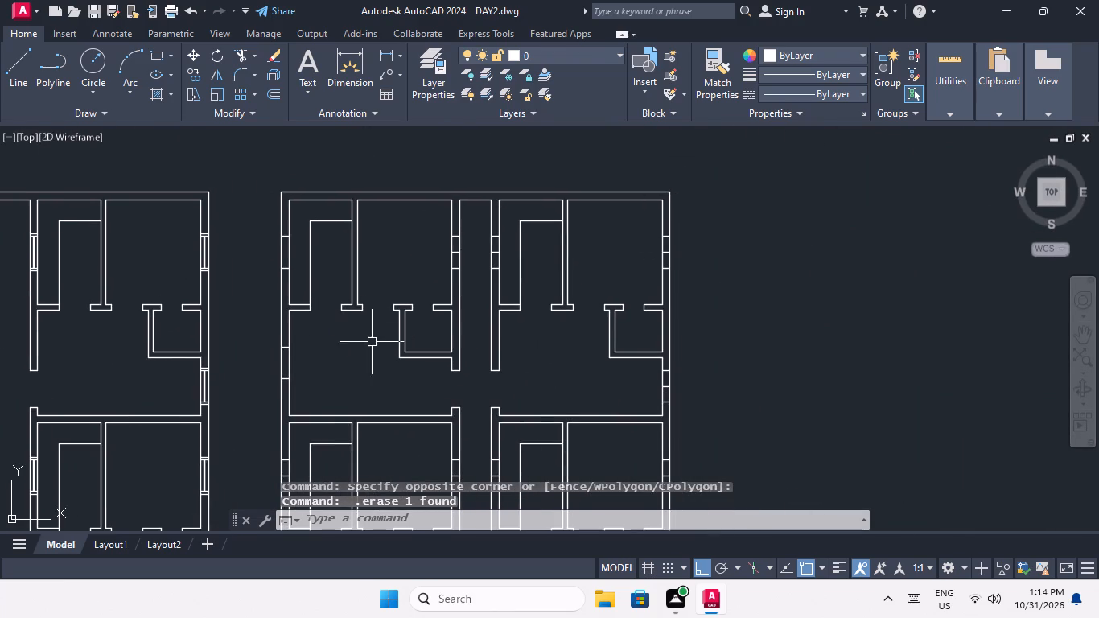
middle_drag(382, 333, 389, 208)
middle_drag(368, 346, 396, 304)
scroll(319, 312, up, 4)
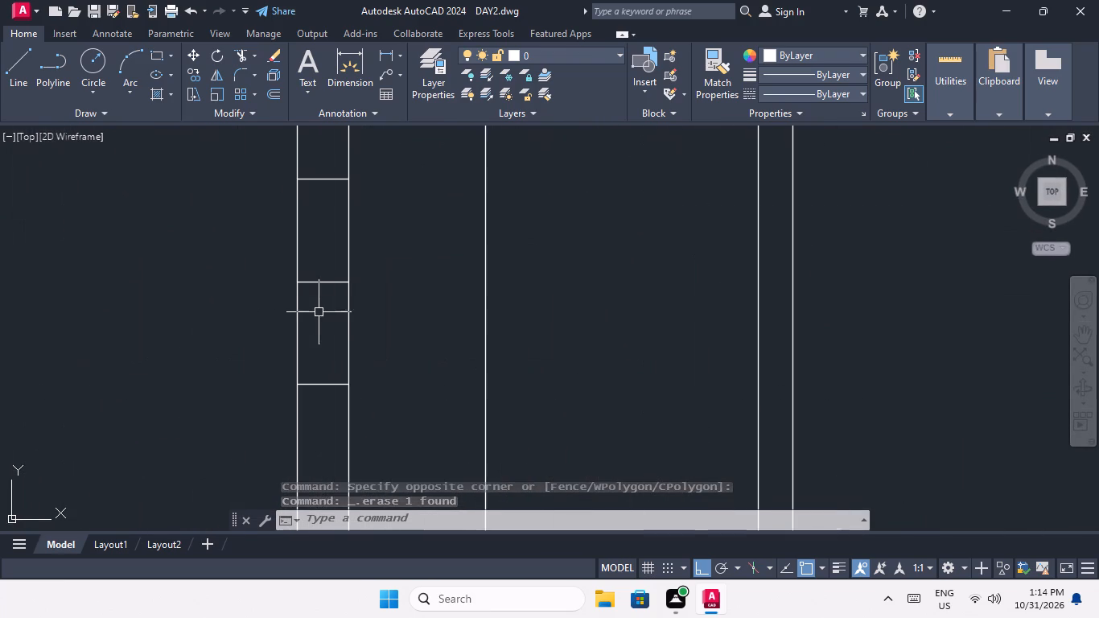
click(329, 299)
click(315, 267)
key(Delete)
Erase the lower-room window's centre line on the second left unit's outer wall.
scroll(323, 260, down, 4)
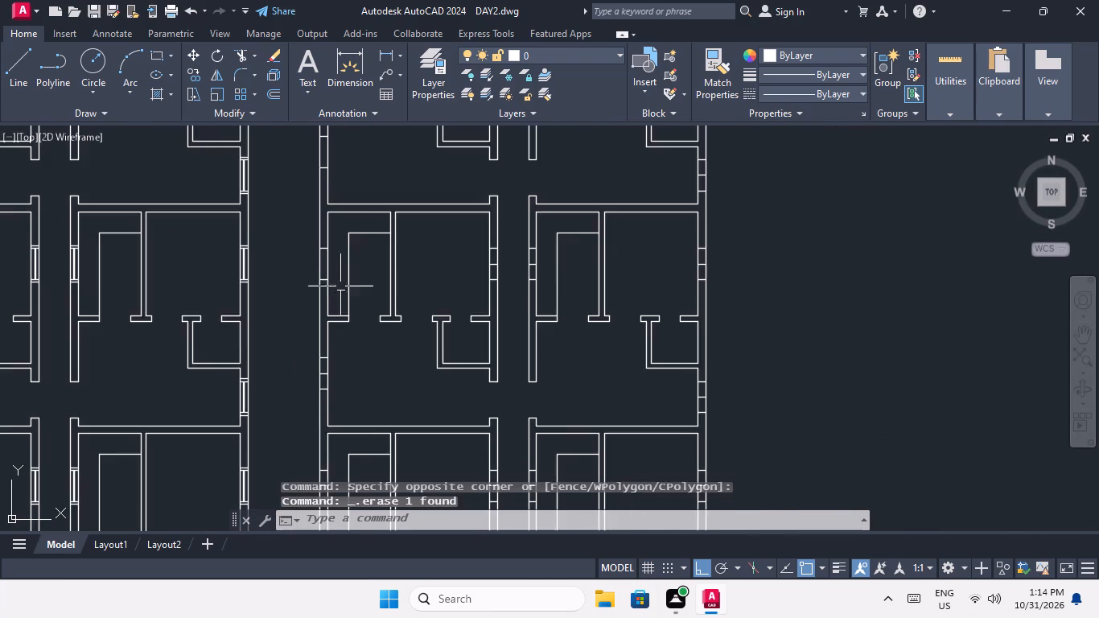
middle_drag(342, 298, 356, 205)
scroll(342, 287, up, 2)
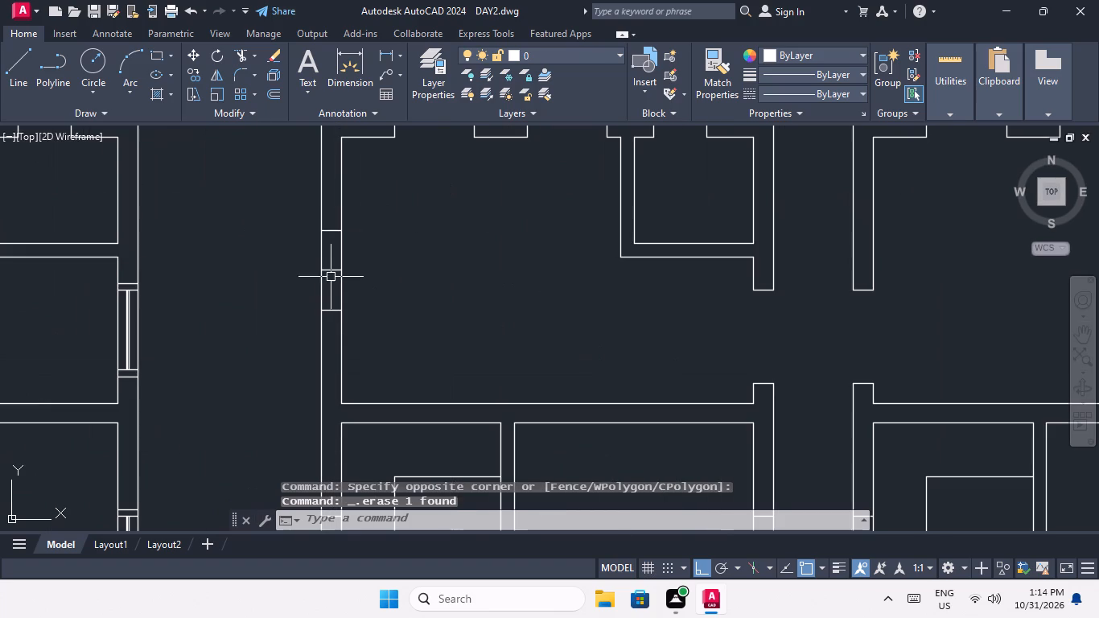
click(331, 277)
click(330, 257)
key(Delete)
Erase the upper-room window's centre line on the third left unit's outer wall.
scroll(340, 262, down, 3)
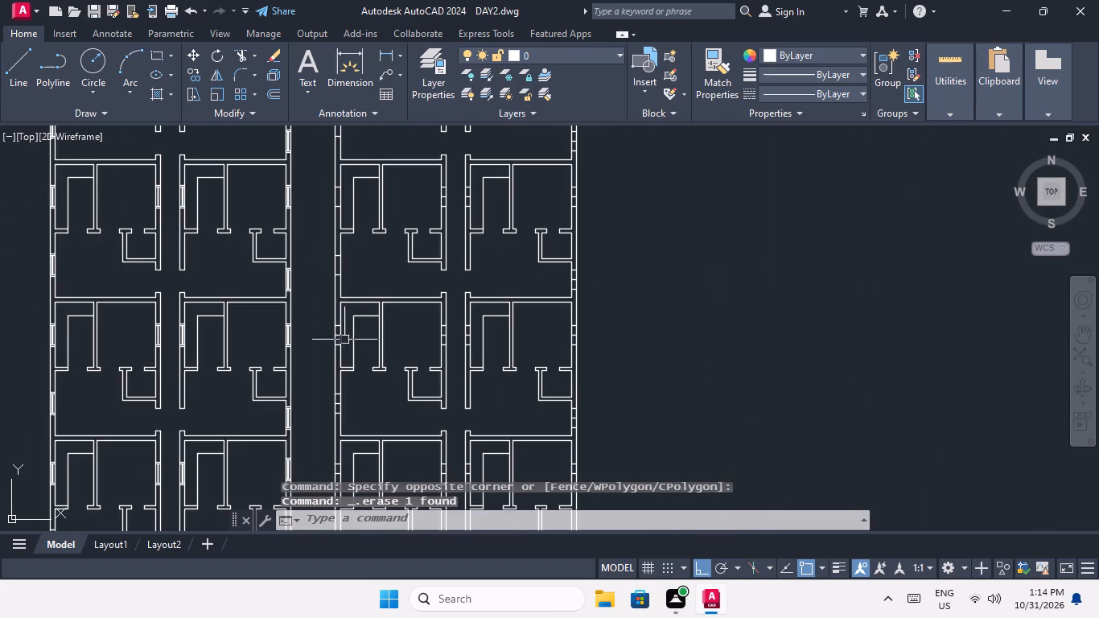
scroll(346, 342, up, 6)
drag(294, 320, 287, 312)
click(270, 269)
key(Delete)
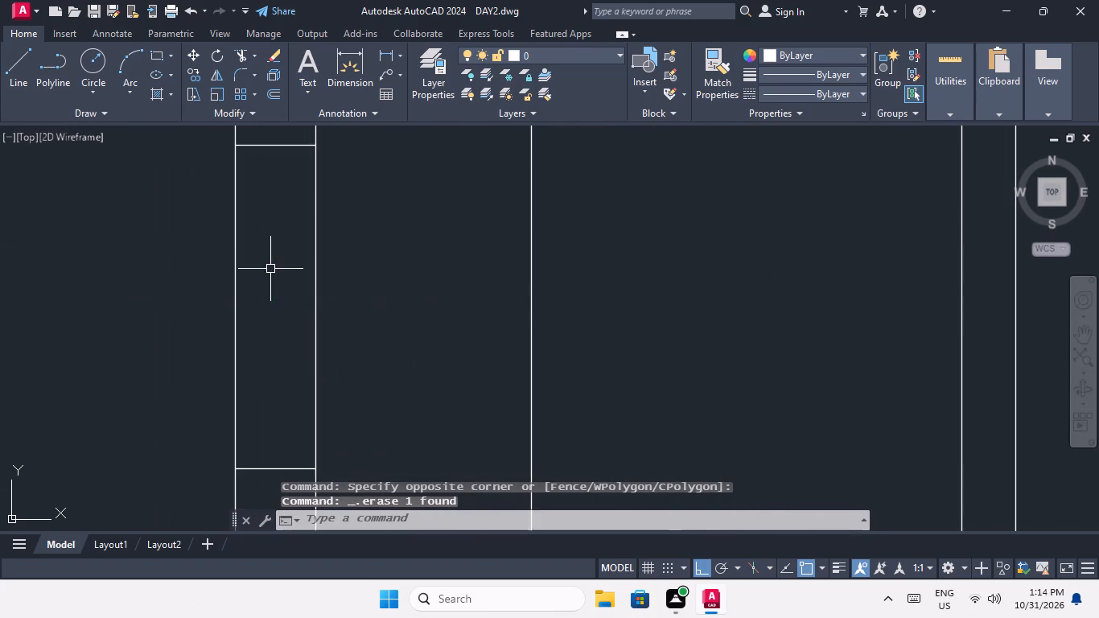
Erase the lower-room window's centre line on the third left unit's outer wall.
scroll(267, 239, down, 5)
middle_drag(298, 319, 328, 239)
scroll(300, 284, up, 4)
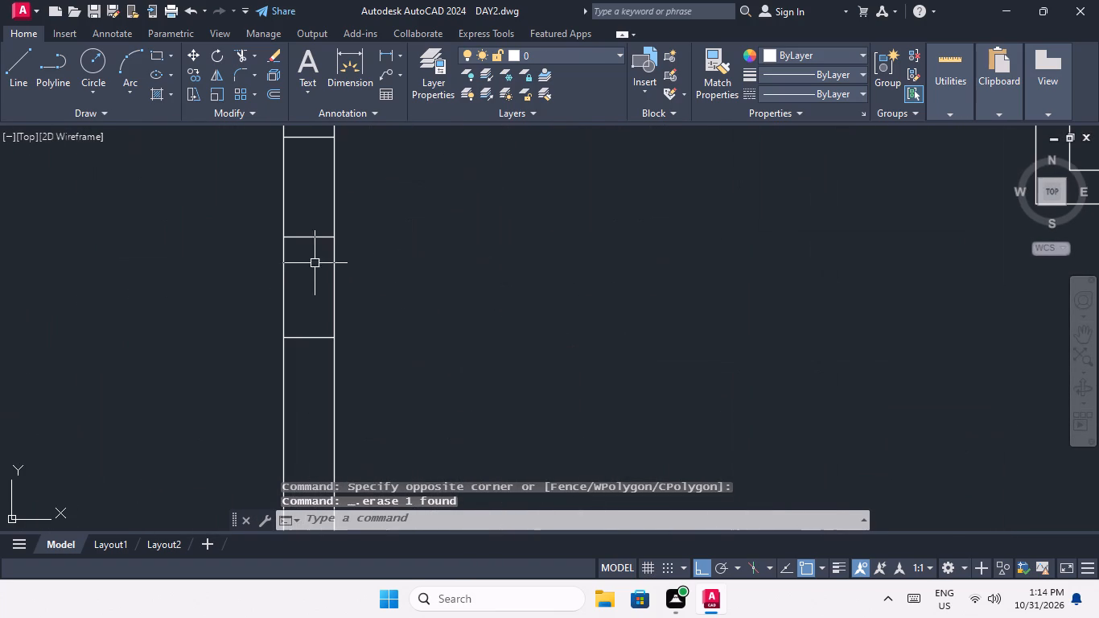
click(315, 260)
click(304, 215)
key(Delete)
Erase the upper-room window's centre line on the bottom left unit's outer wall.
scroll(304, 216, down, 4)
scroll(314, 337, up, 4)
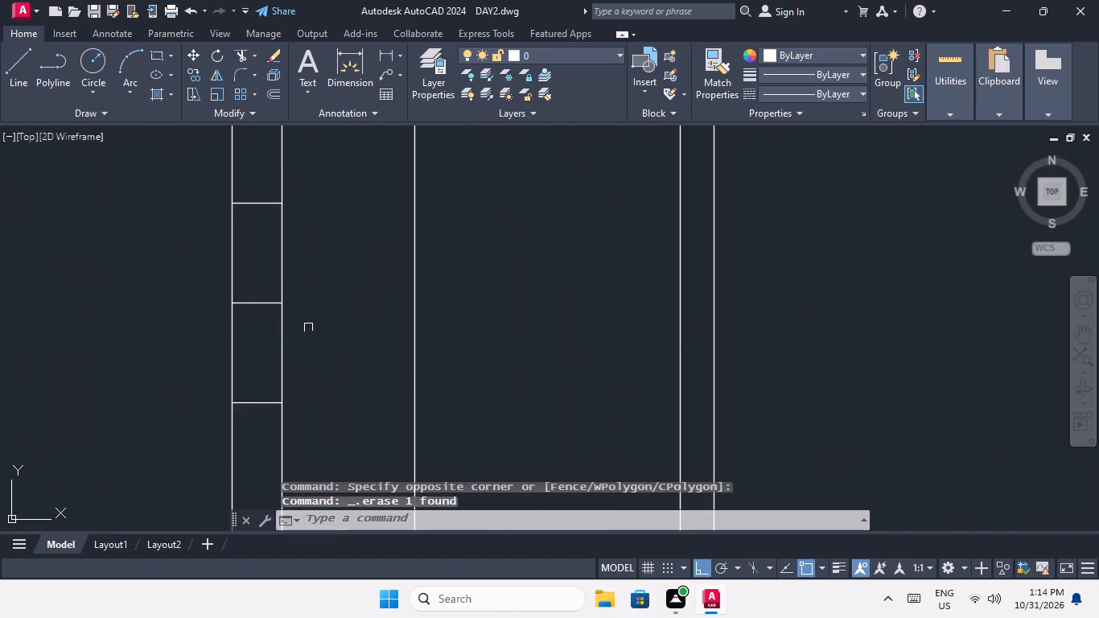
scroll(271, 307, up, 2)
click(265, 318)
click(234, 251)
key(Delete)
Erase the lower-room window's centre line on the bottom left unit's outer wall.
scroll(234, 251, down, 5)
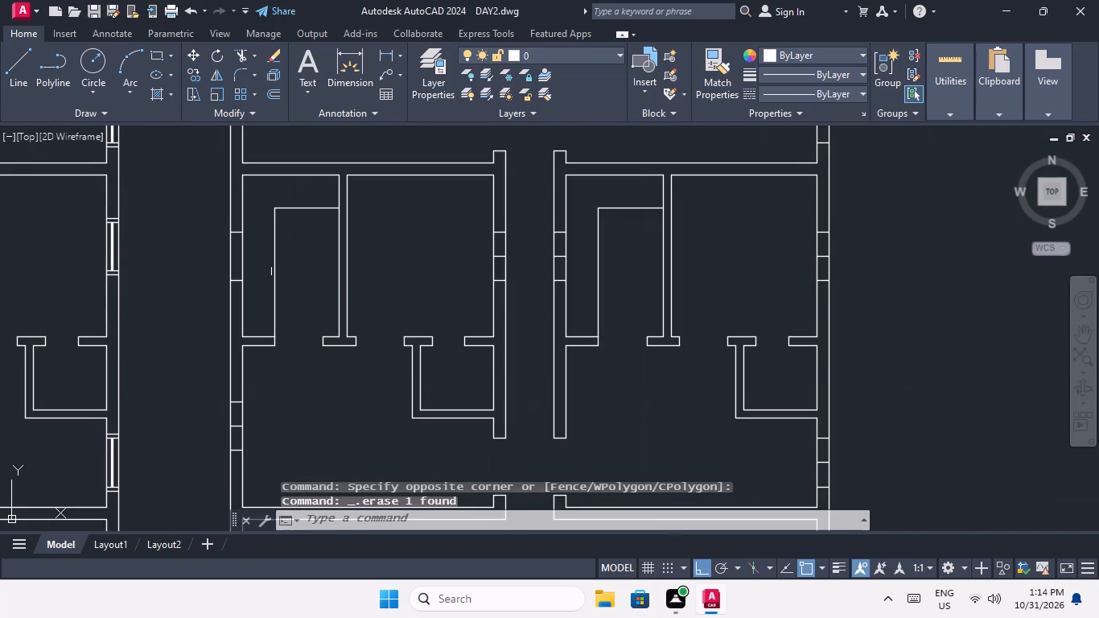
middle_click(322, 166)
middle_drag(324, 261, 407, 103)
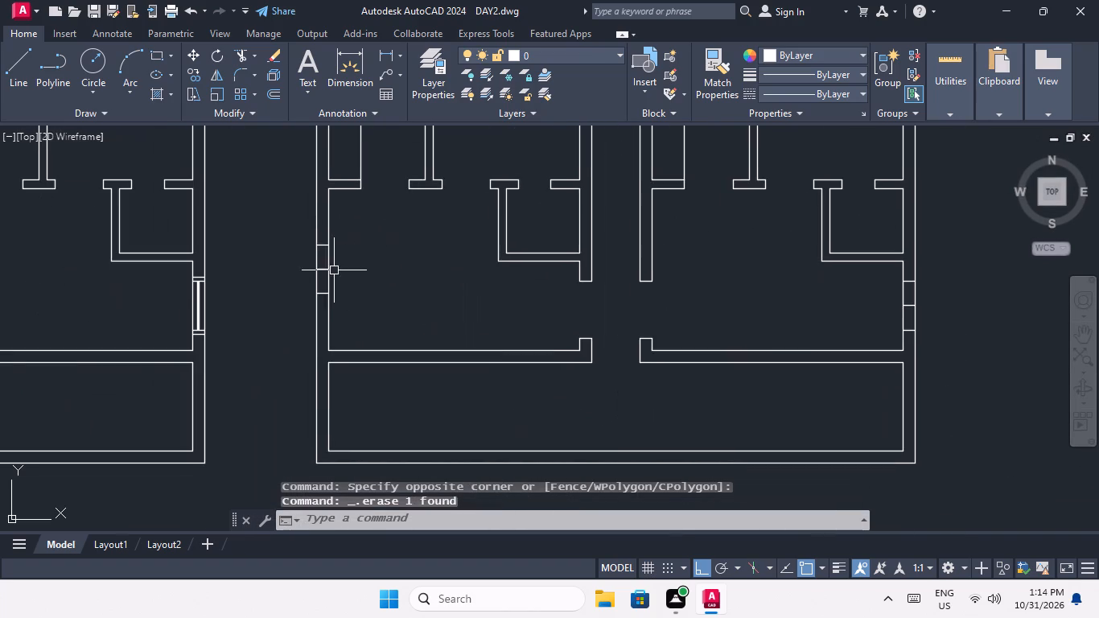
scroll(334, 270, up, 4)
drag(277, 282, 262, 267)
click(241, 232)
key(Delete)
Erase the window centre line on the bottom left unit's inner wall facing the central passage.
scroll(249, 237, down, 5)
middle_drag(329, 257, 220, 423)
scroll(408, 239, up, 3)
click(393, 237)
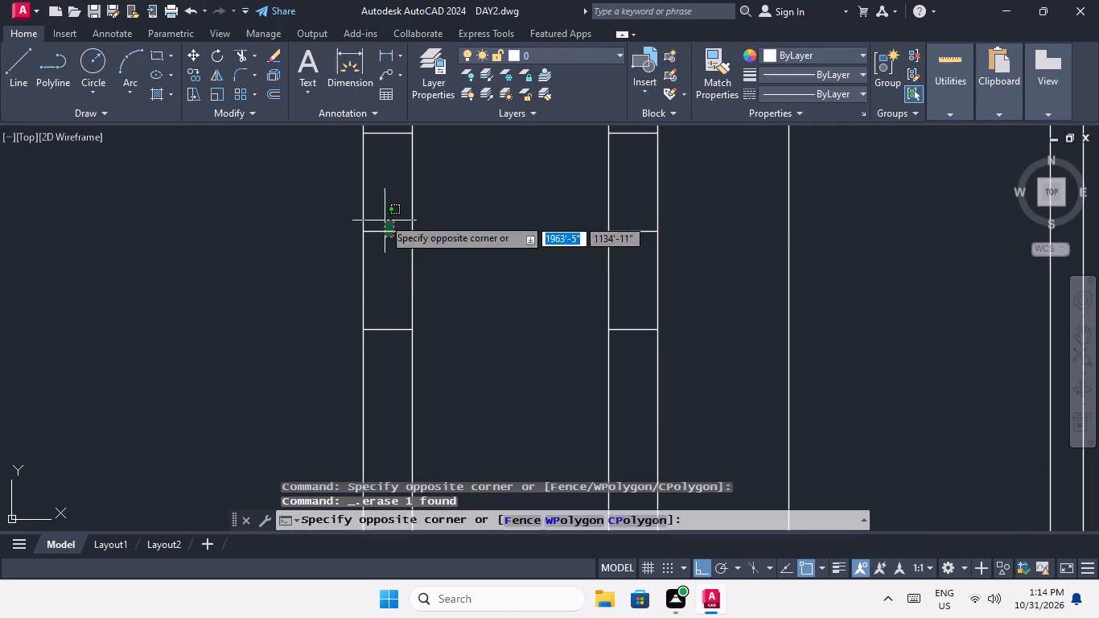
click(383, 216)
key(Delete)
Erase the window centre line on the third left unit's inner wall facing the central passage.
scroll(383, 216, down, 4)
middle_drag(399, 245, 389, 466)
middle_drag(405, 328, 379, 472)
scroll(351, 249, up, 3)
click(346, 246)
click(329, 206)
key(Delete)
Erase the window centre line on the second left unit's inner wall facing the central passage.
scroll(344, 242, down, 3)
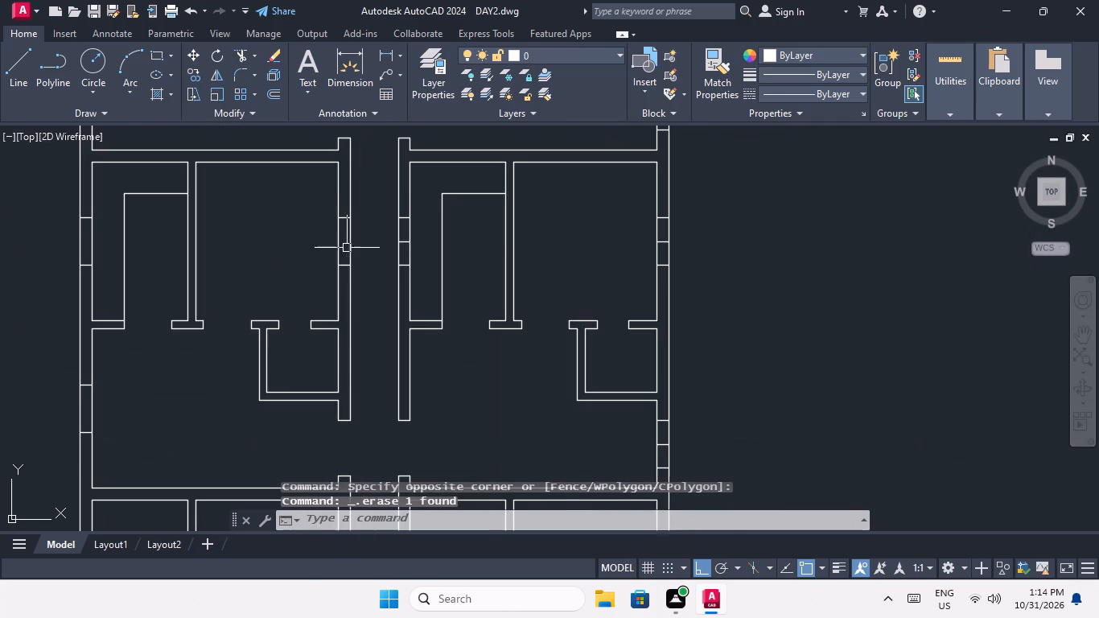
middle_drag(368, 275, 372, 492)
middle_drag(388, 288, 387, 449)
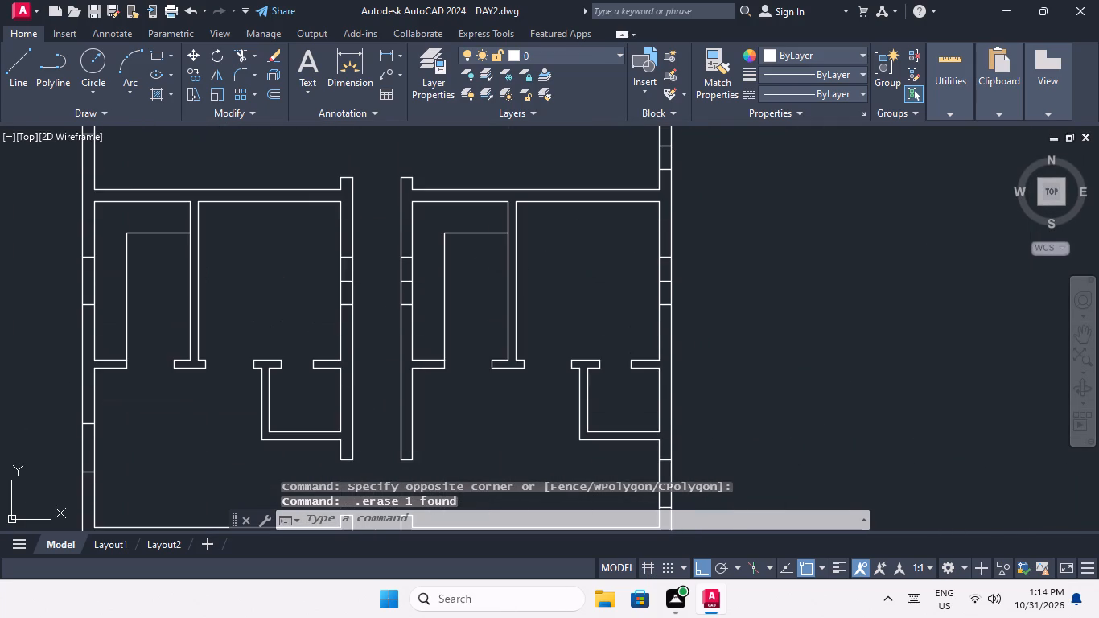
scroll(338, 283, up, 3)
click(383, 289)
click(376, 266)
key(Delete)
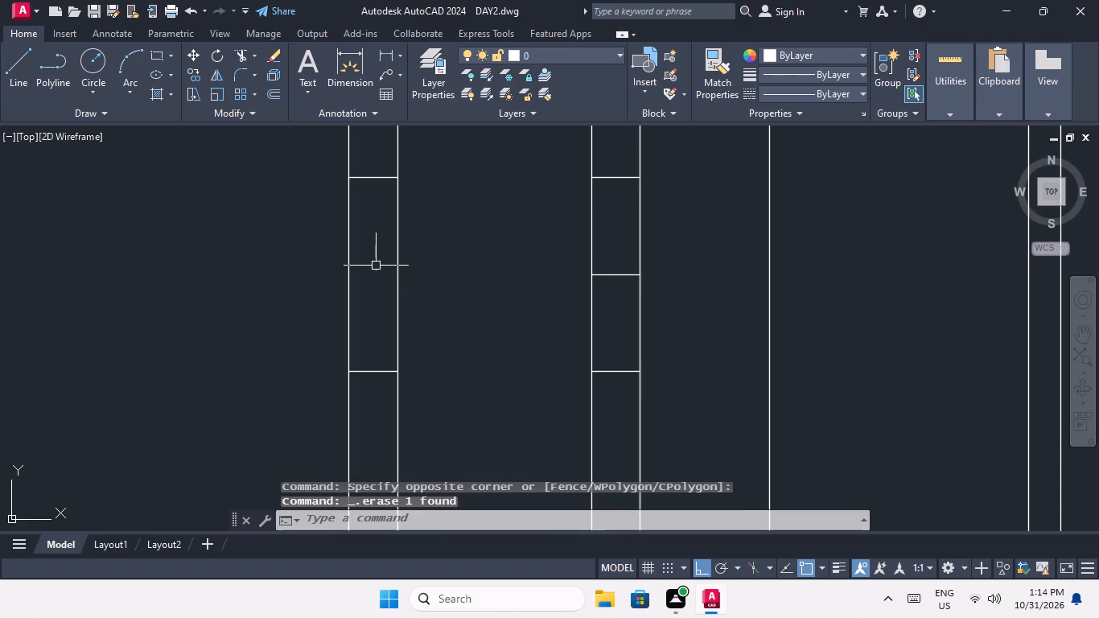
Erase the window centre line on the top left unit's inner wall facing the central passage.
scroll(376, 266, down, 4)
middle_drag(400, 315, 370, 548)
scroll(344, 310, up, 3)
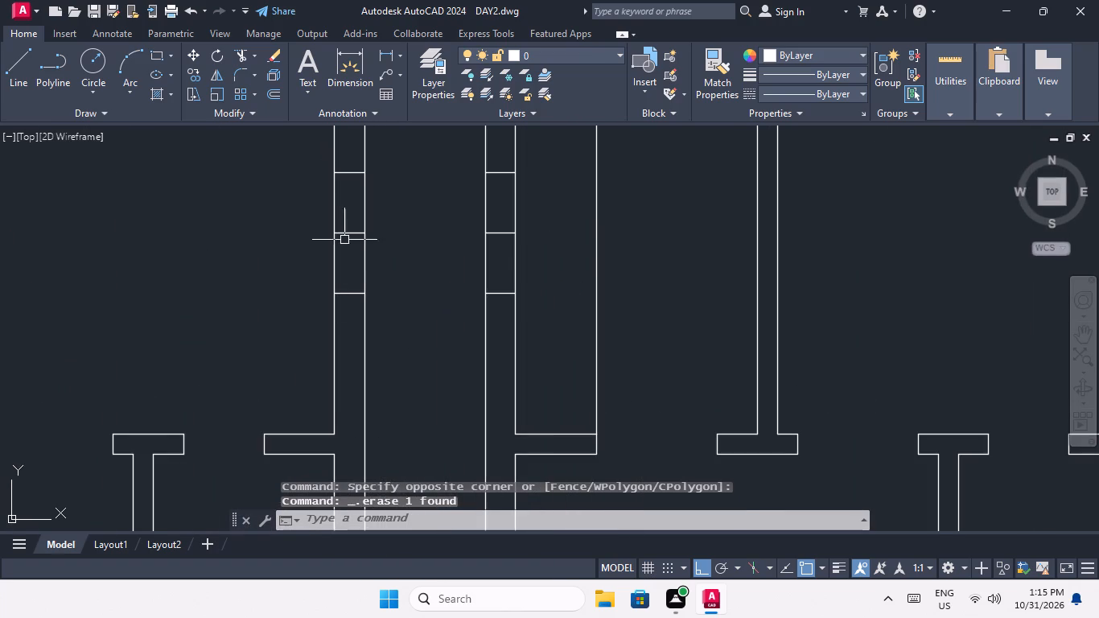
scroll(346, 228, up, 2)
click(353, 253)
click(340, 225)
key(Delete)
Erase the window centre line on the top right unit's inner wall facing the central passage.
scroll(340, 225, down, 2)
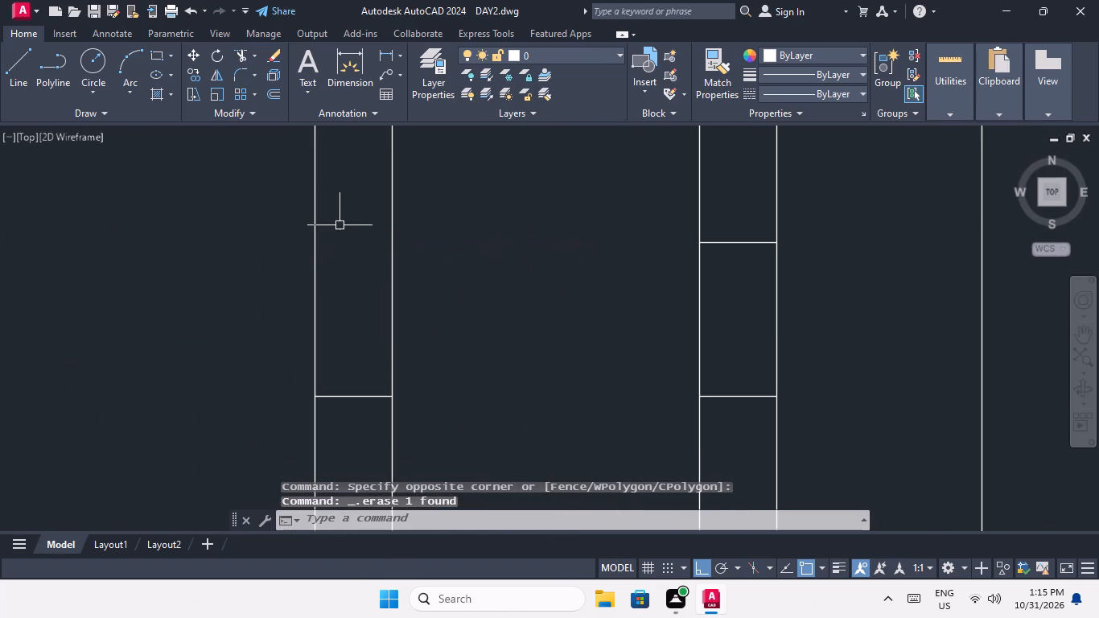
scroll(340, 225, down, 2)
scroll(402, 221, up, 4)
drag(399, 287, 387, 243)
click(385, 233)
key(Delete)
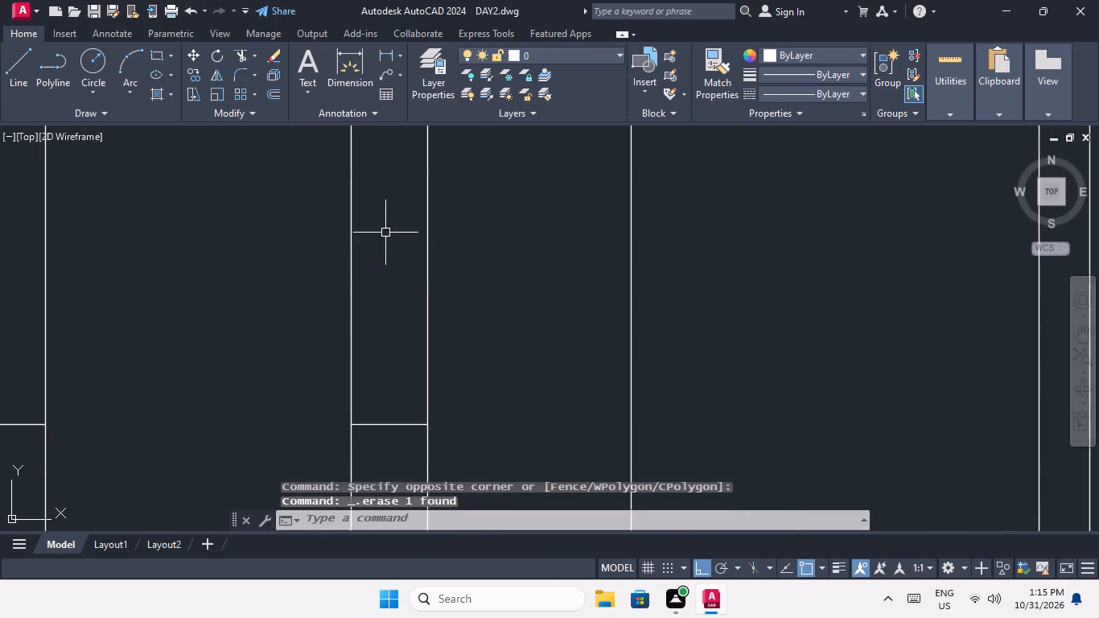
Erase the window centre line on the second right unit's inner wall facing the central passage.
scroll(385, 233, down, 5)
middle_drag(410, 363, 389, 195)
scroll(365, 266, up, 5)
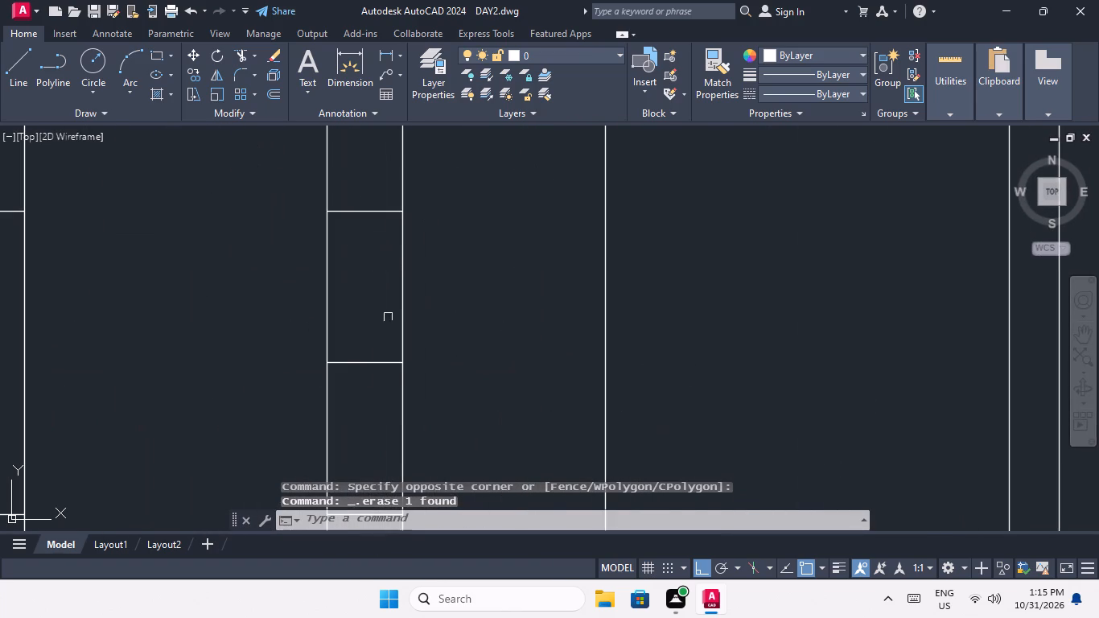
drag(381, 385, 367, 360)
click(348, 311)
key(Delete)
Erase the window centre line on the third right unit's inner wall facing the central passage.
scroll(354, 216, down, 5)
middle_drag(373, 355, 339, 175)
scroll(335, 248, up, 5)
drag(213, 343, 213, 341)
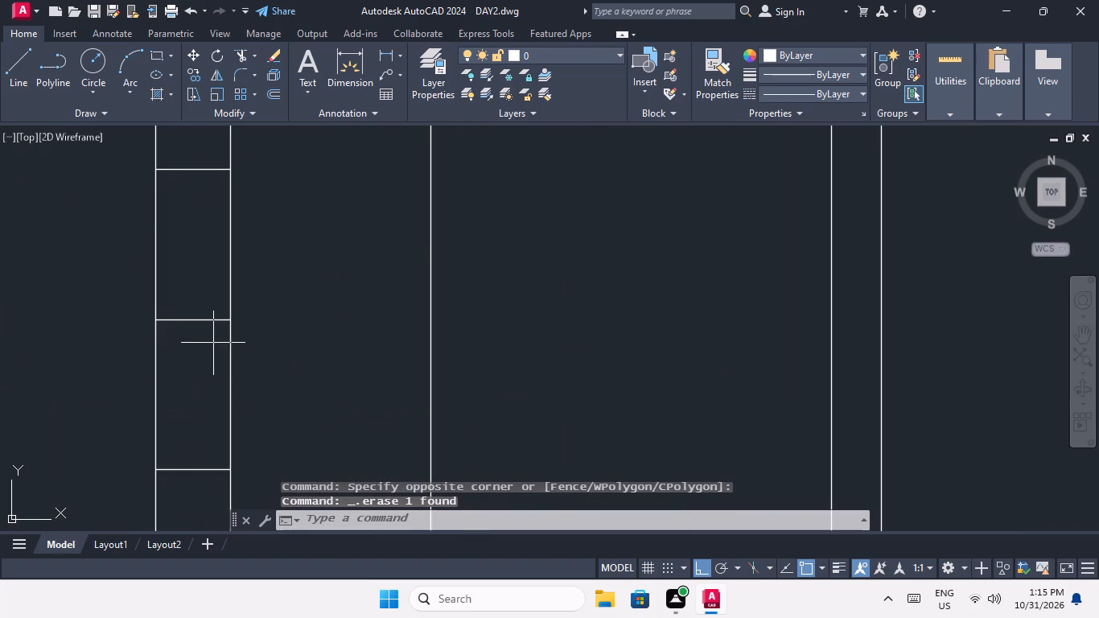
drag(213, 341, 203, 317)
click(183, 276)
key(Delete)
Erase the window centre line on the bottom right unit's inner wall facing the central passage.
scroll(249, 217, down, 5)
middle_drag(316, 290, 483, 219)
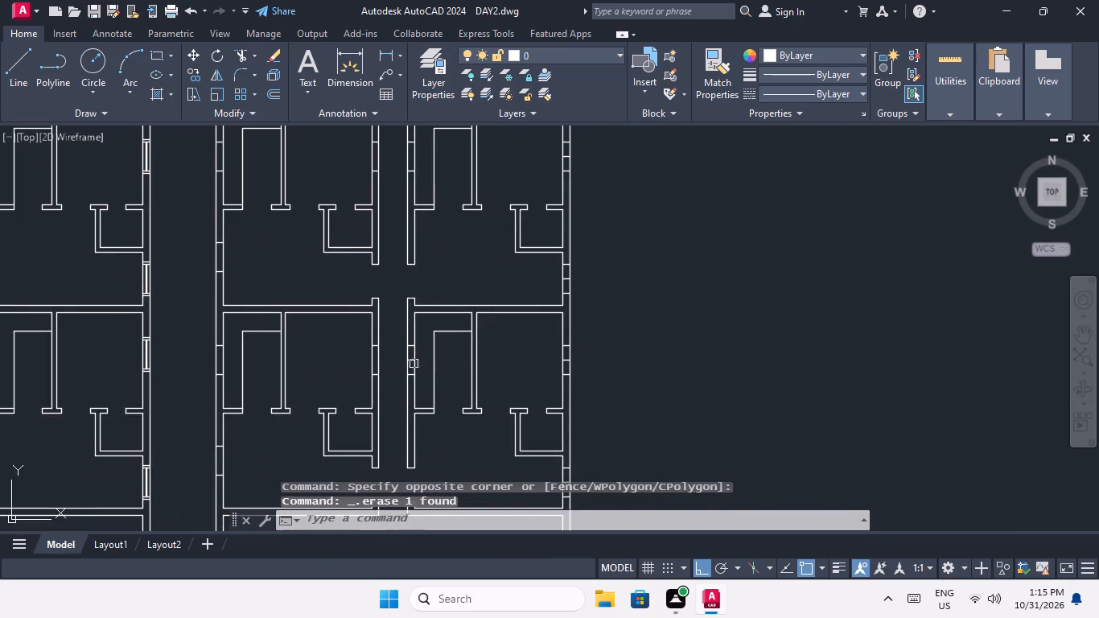
scroll(409, 365, up, 5)
drag(434, 340, 423, 319)
click(411, 272)
key(Delete)
Erase the lower-room window's centre line on the bottom right unit's outer wall.
scroll(431, 172, down, 5)
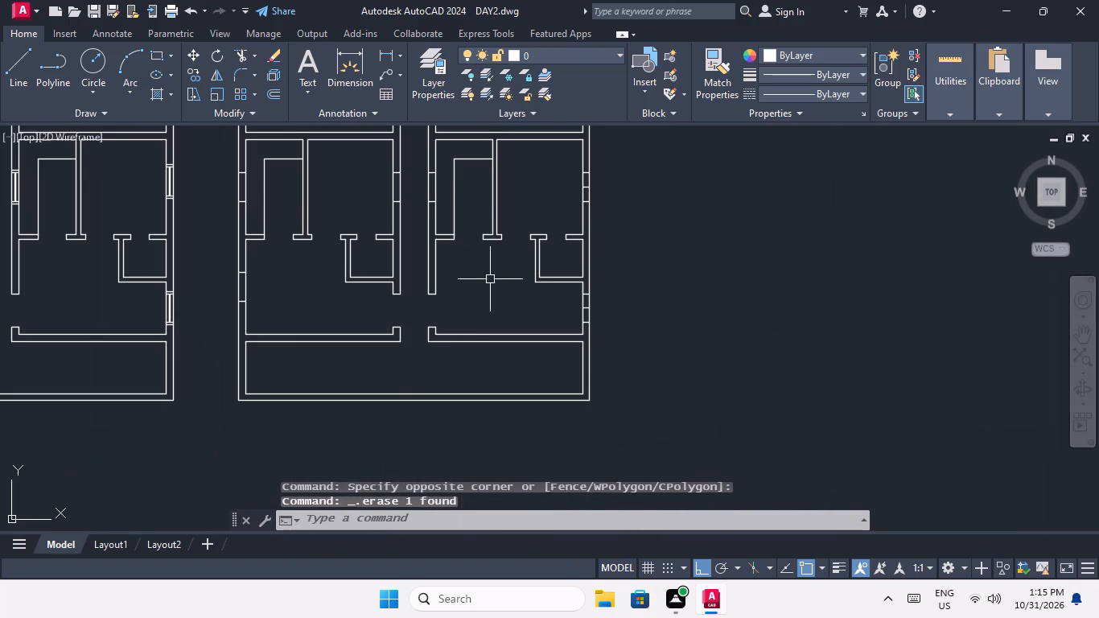
middle_drag(471, 315, 401, 415)
scroll(537, 420, up, 5)
drag(318, 333, 317, 332)
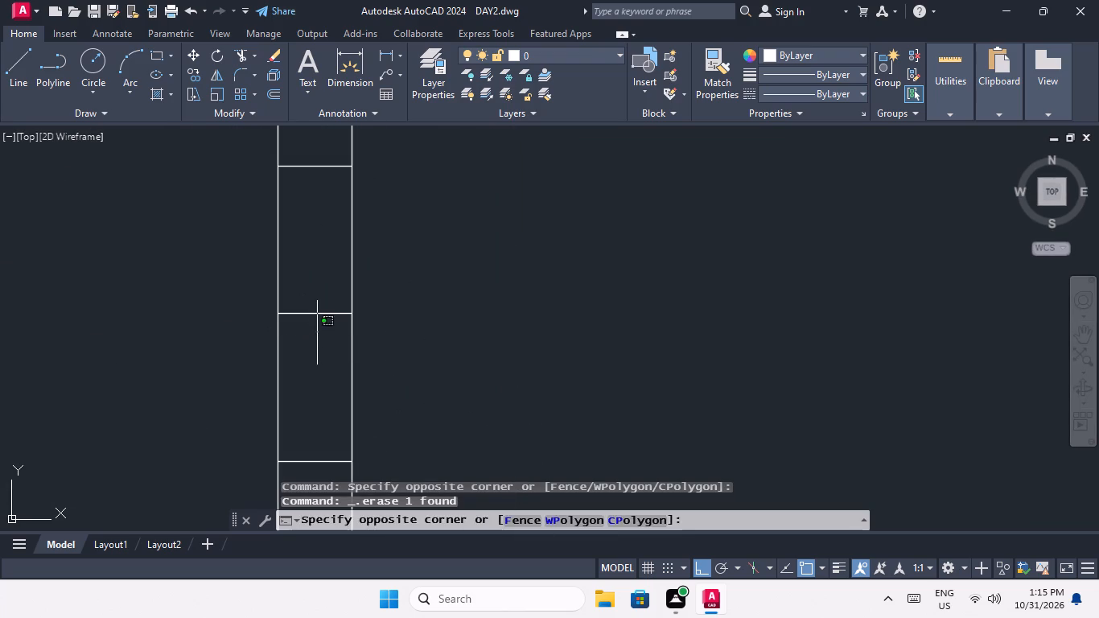
drag(317, 332, 313, 321)
click(308, 297)
key(Delete)
Erase the upper-room window's centre line on the bottom right unit's outer wall.
scroll(317, 294, down, 5)
middle_drag(360, 346, 352, 477)
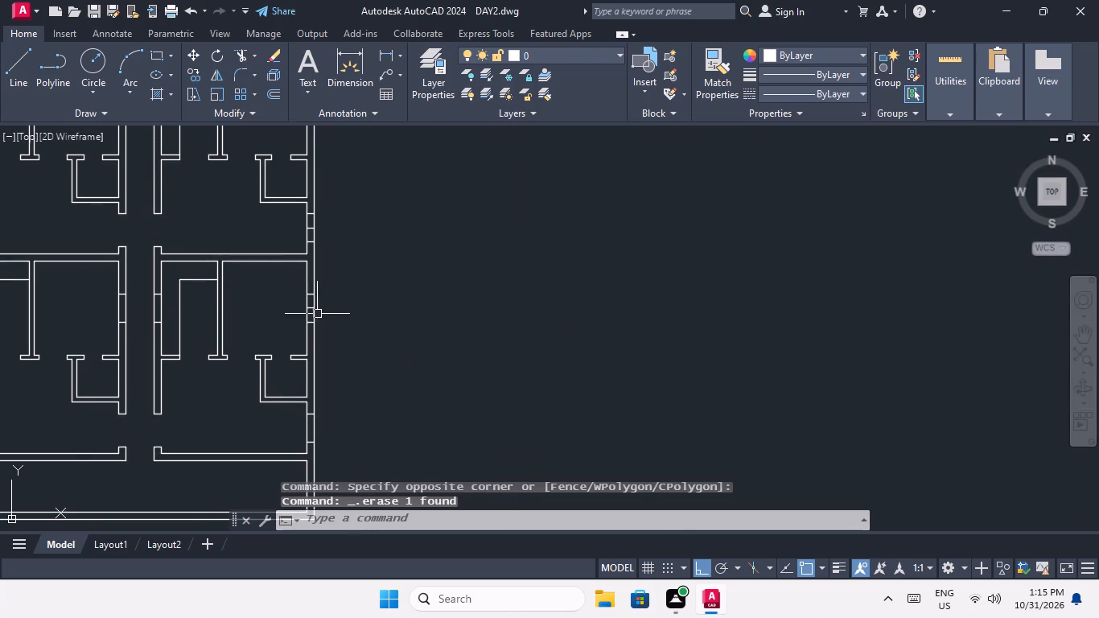
scroll(308, 313, up, 4)
click(326, 294)
click(314, 252)
key(Delete)
Erase the lower-room window's centre line on the third right unit's outer wall.
scroll(320, 272, down, 2)
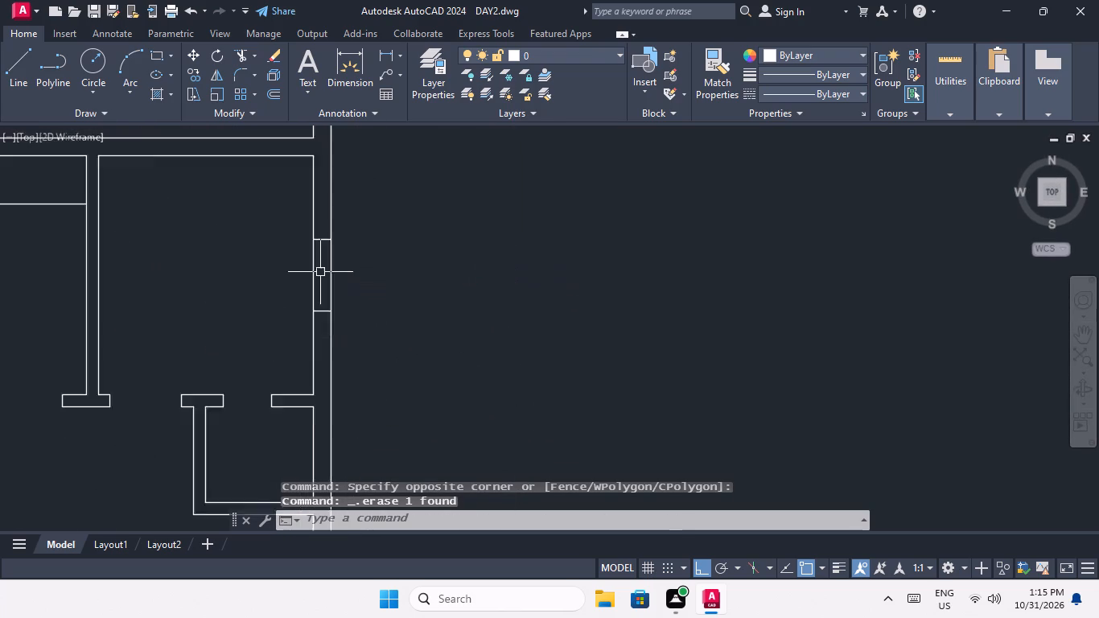
scroll(321, 273, down, 2)
middle_drag(370, 391, 356, 467)
scroll(300, 271, up, 4)
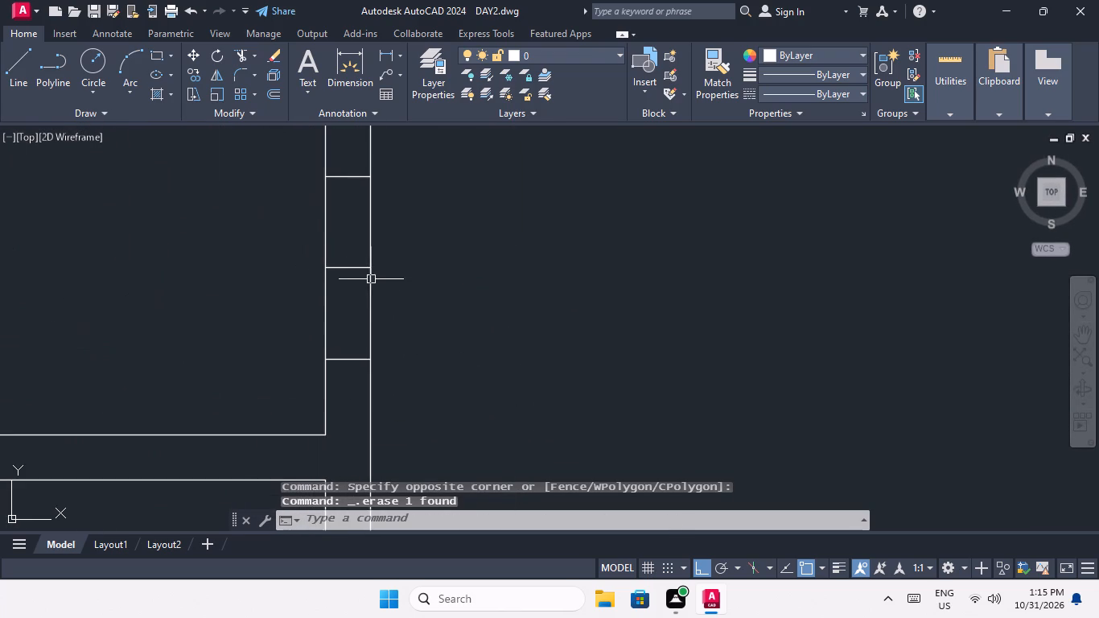
scroll(352, 267, up, 2)
drag(352, 295, 344, 276)
click(335, 249)
key(Delete)
Erase the upper-room window's centre line on the third right unit's outer wall.
scroll(342, 247, down, 4)
middle_drag(407, 294, 400, 429)
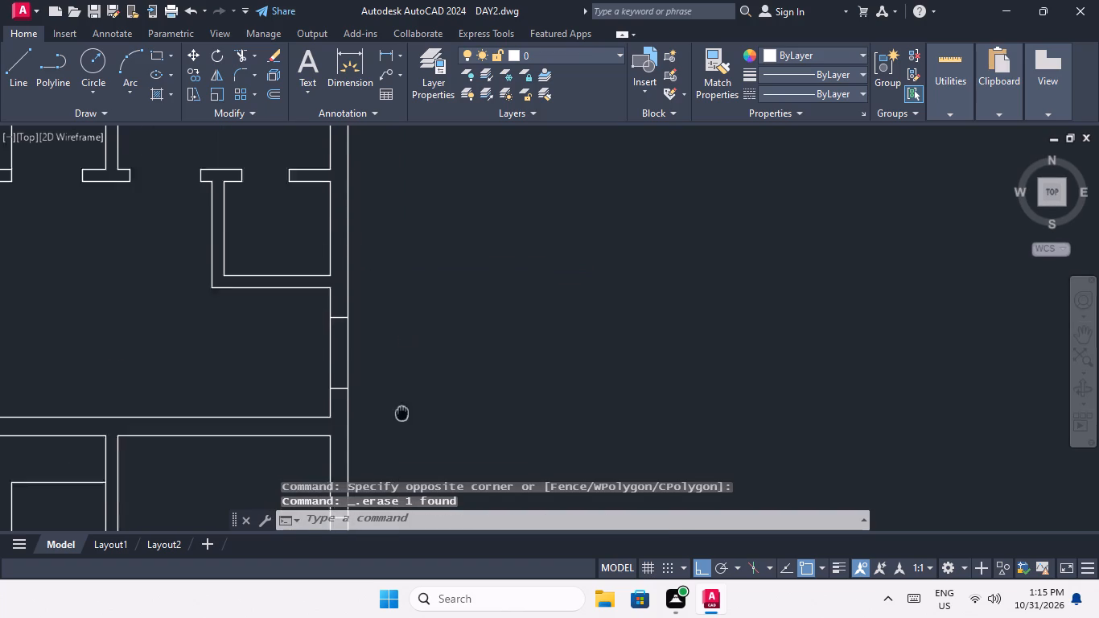
middle_drag(400, 429, 398, 498)
middle_drag(399, 359, 398, 435)
scroll(327, 196, up, 3)
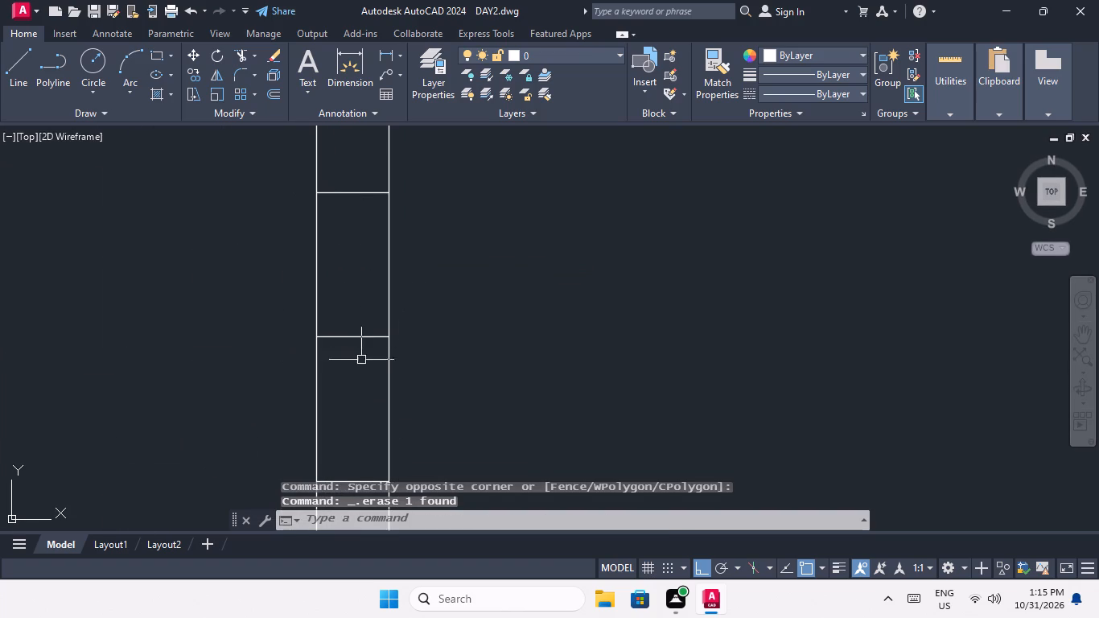
drag(364, 359, 360, 336)
click(359, 315)
key(Delete)
Erase the lower-room window's centre line on the second right unit's outer wall.
scroll(368, 311, down, 5)
middle_drag(396, 360, 389, 440)
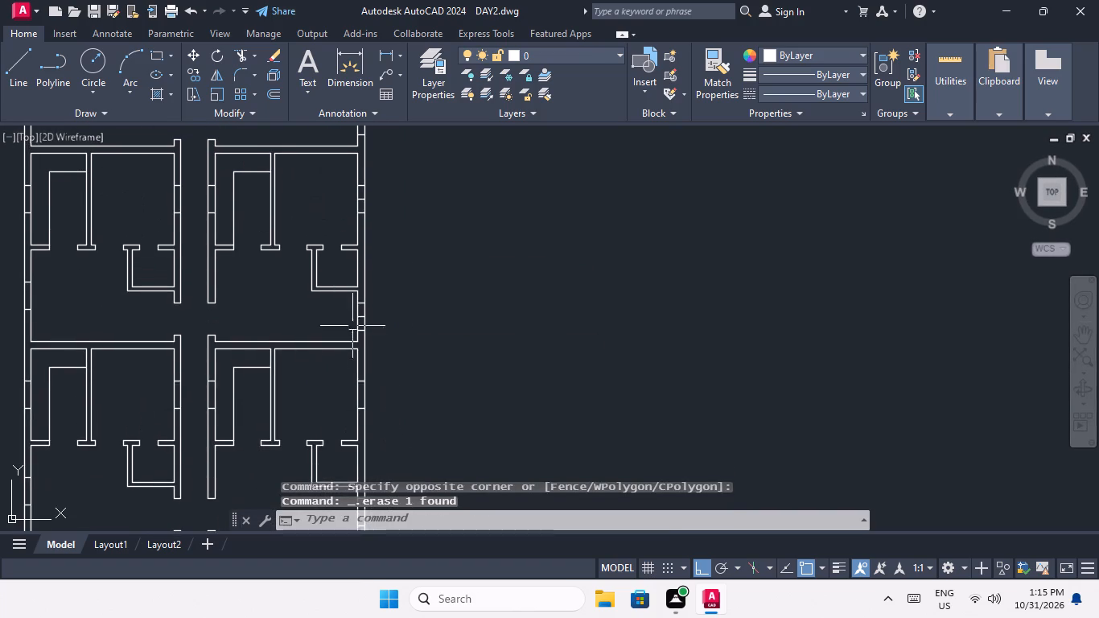
scroll(358, 313, up, 6)
click(415, 386)
click(393, 335)
key(Delete)
Erase the upper-room window's centre line on the second right unit's outer wall.
scroll(393, 334, down, 4)
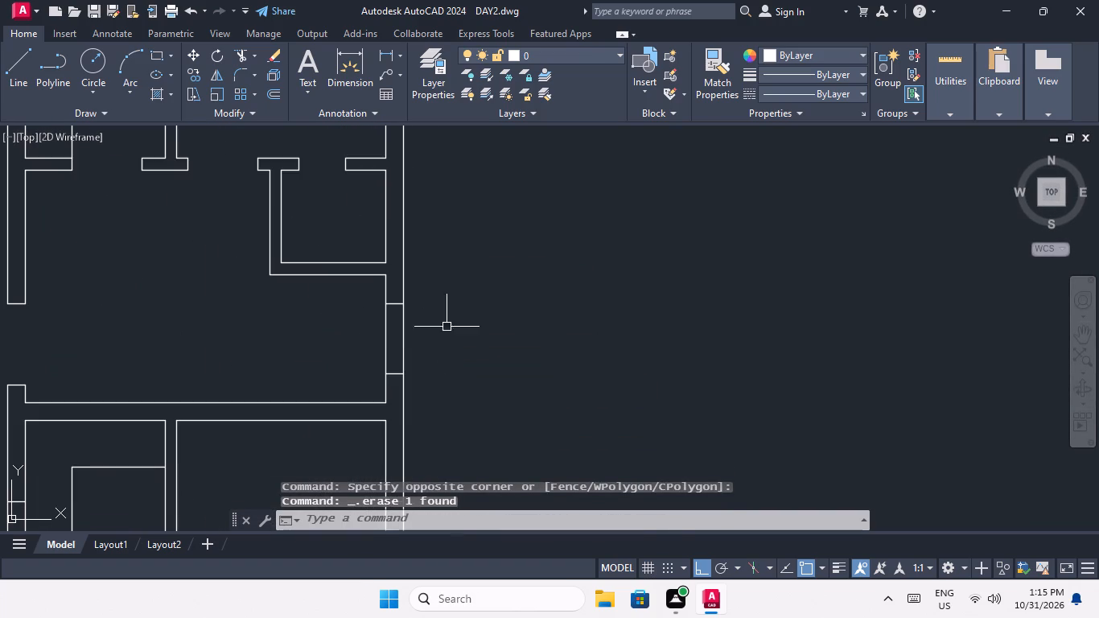
scroll(442, 321, down, 1)
middle_drag(441, 333, 407, 516)
scroll(375, 314, up, 4)
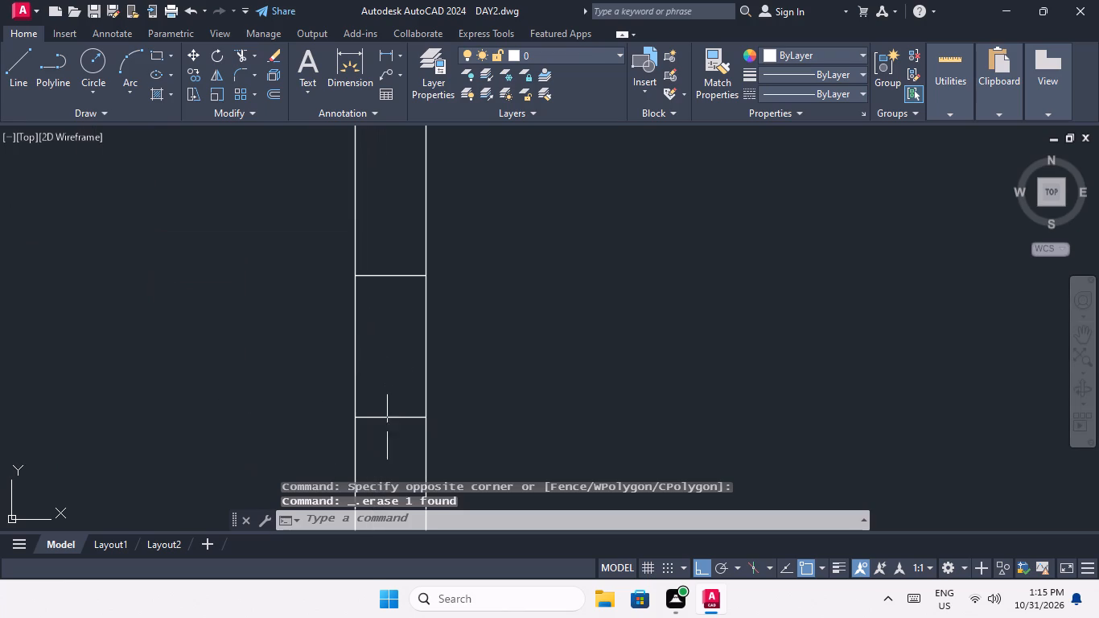
drag(391, 439, 385, 424)
click(373, 379)
key(Delete)
Erase the lower-room window's centre line on the top right unit's outer wall.
scroll(404, 366, down, 4)
middle_drag(479, 402, 477, 492)
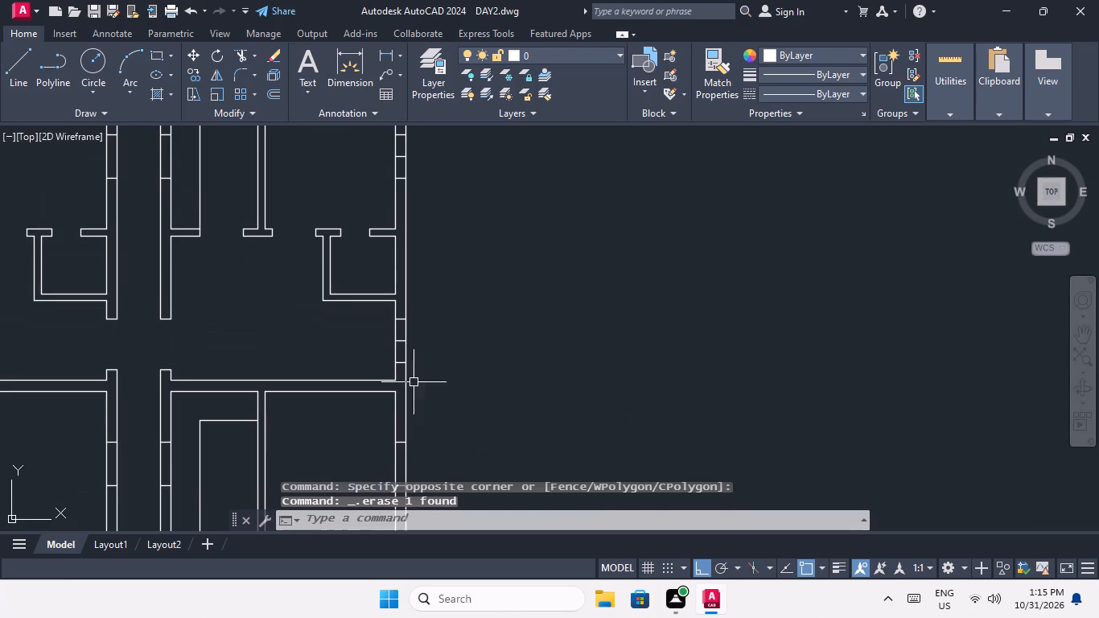
scroll(403, 343, up, 4)
drag(386, 358, 371, 338)
click(356, 299)
key(Delete)
Erase the upper-room window's centre line on the top right unit's outer wall.
scroll(360, 306, down, 4)
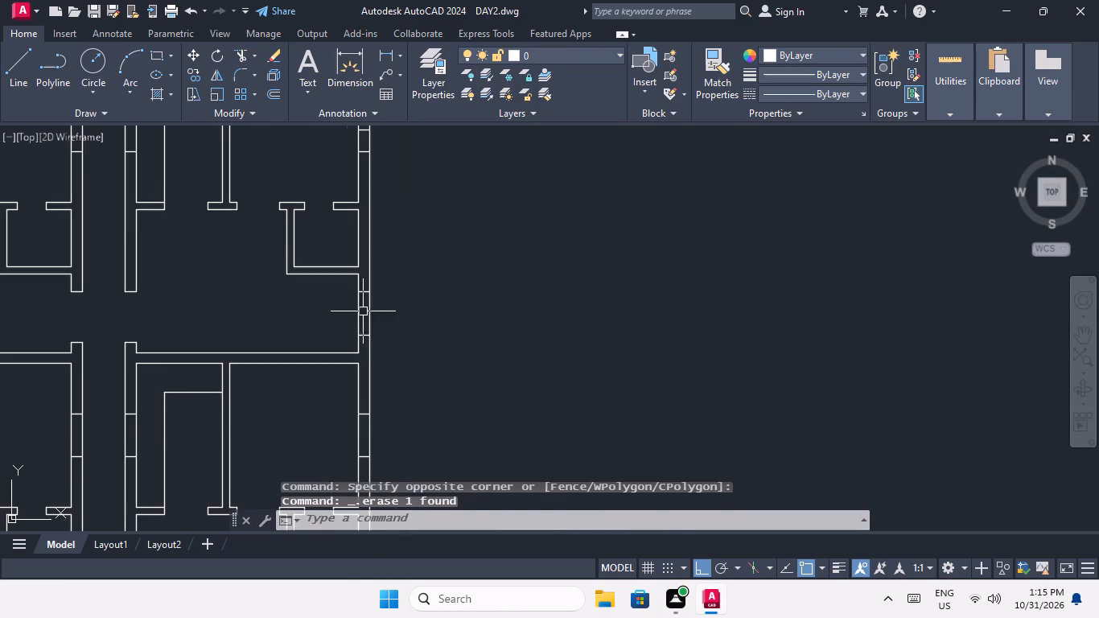
middle_drag(441, 347, 442, 505)
scroll(358, 282, up, 4)
drag(398, 336, 393, 328)
click(384, 281)
scroll(399, 276, down, 1)
key(Delete)
Offset the top edge line of the upper-room window on the top left unit's outer wall 3" upward, away from the opening.
scroll(458, 325, down, 3)
middle_drag(458, 325, 644, 346)
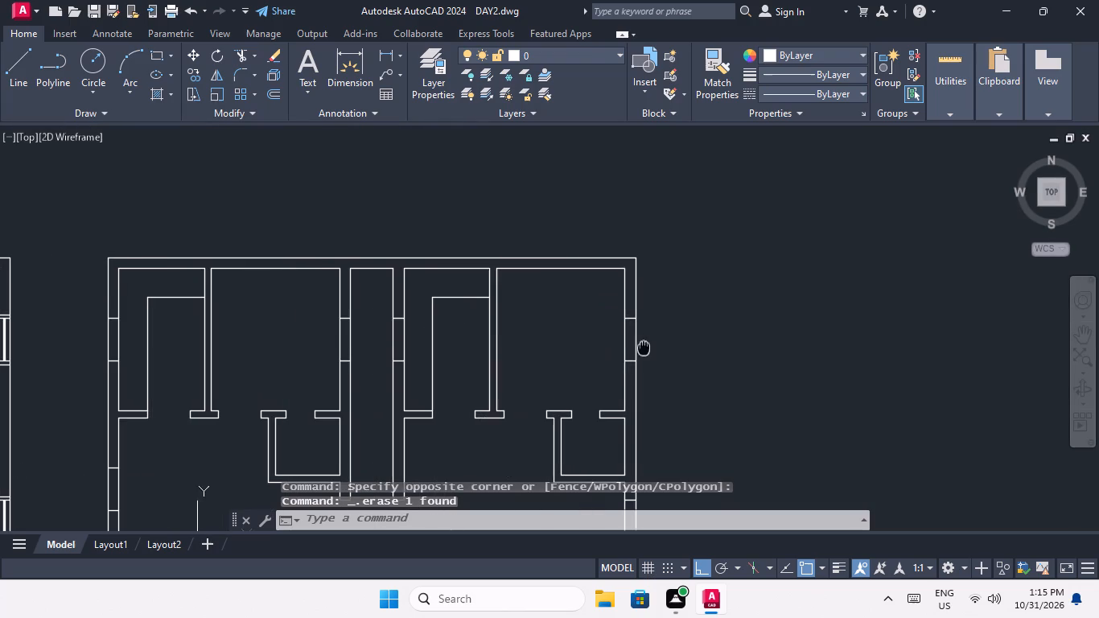
middle_drag(644, 346, 645, 346)
key(Escape)
key(Escape)
key(o)
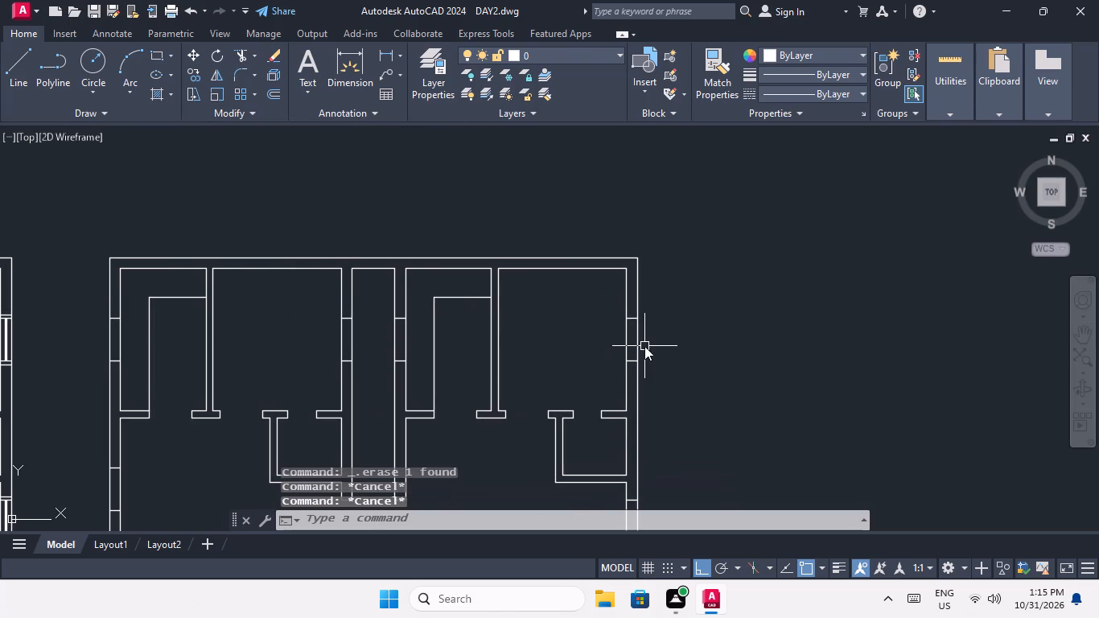
key(Return)
text(3")
key(Return)
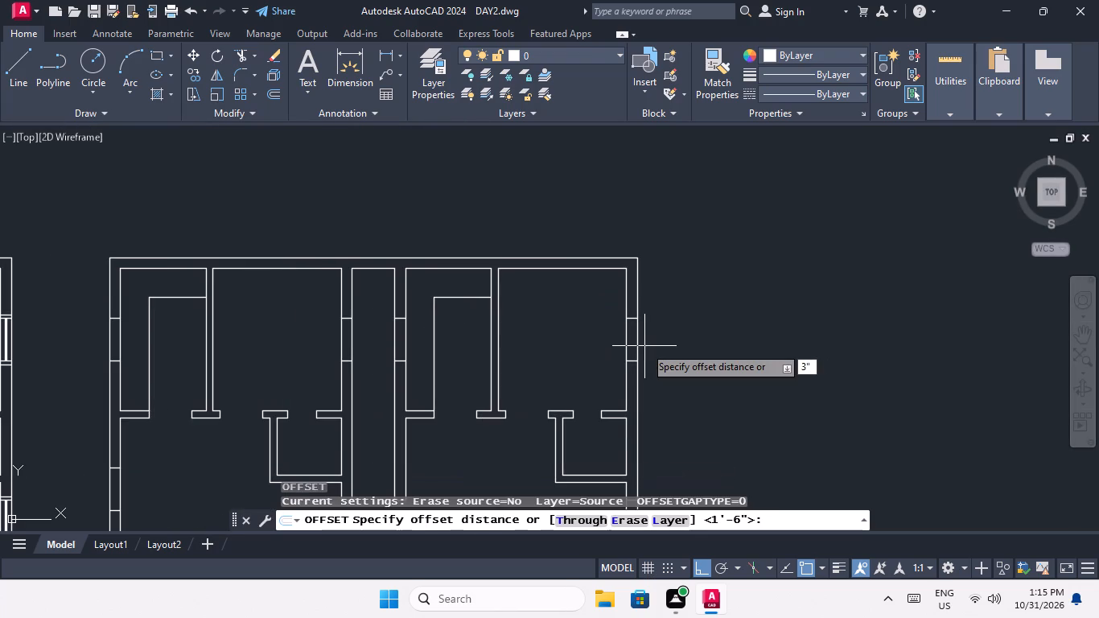
scroll(108, 330, up, 4)
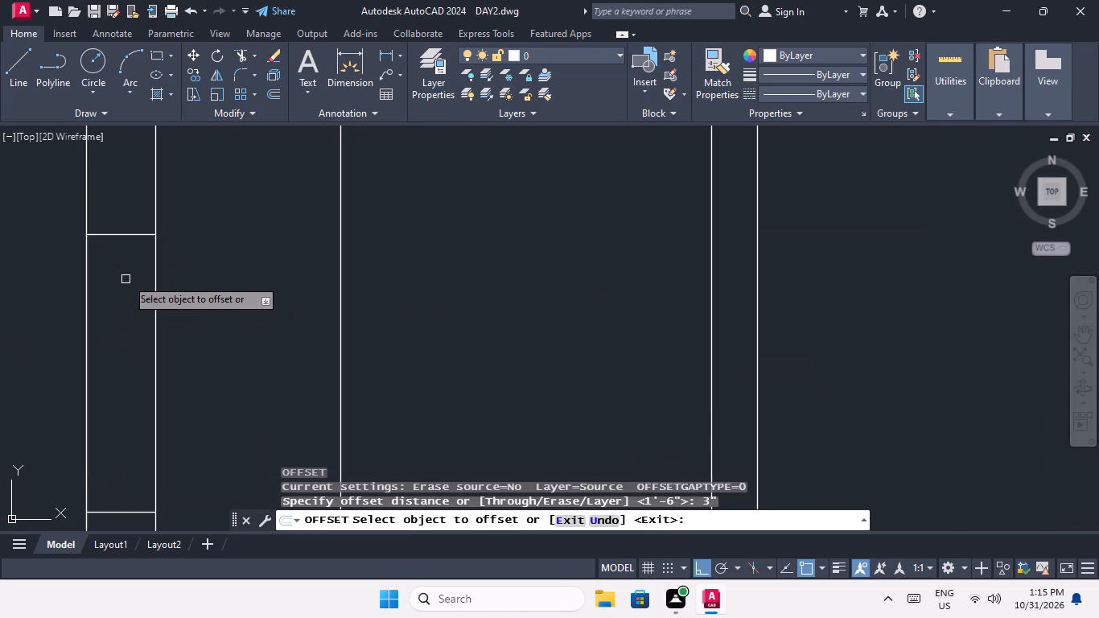
middle_drag(130, 276, 444, 359)
click(430, 316)
click(426, 250)
scroll(422, 237, down, 3)
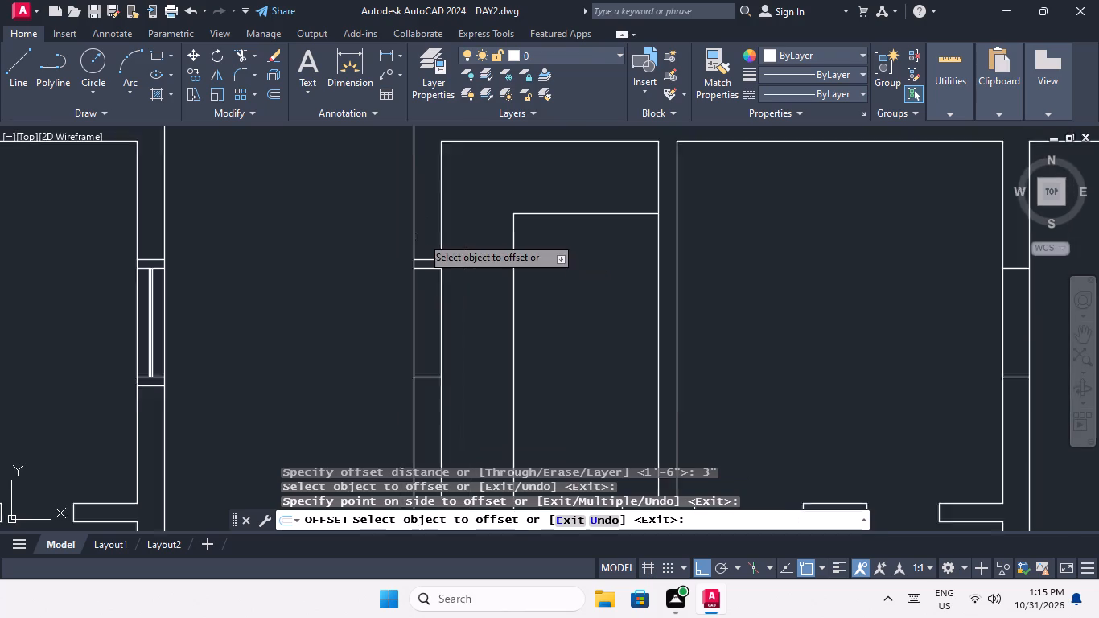
Offset the bottom edge line of the upper-room window on the top left unit's outer wall 3" downward, away from the opening.
scroll(434, 319, up, 3)
drag(406, 338, 404, 378)
drag(397, 410, 394, 398)
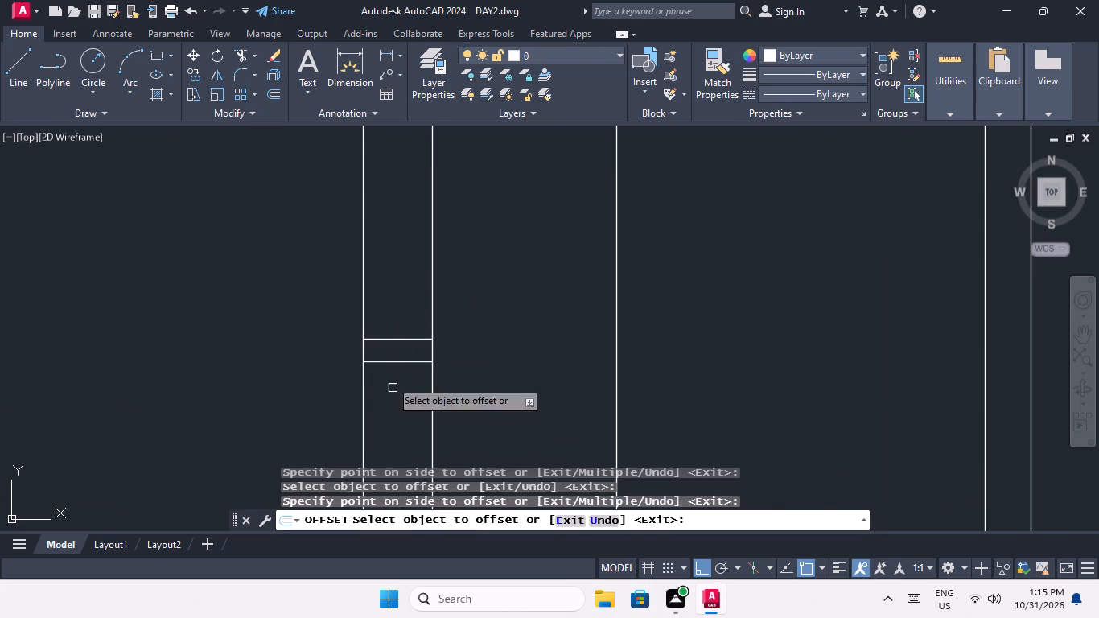
Offset the top and bottom edge lines of the lower-room window on the top left unit's outer wall 3" outward.
scroll(380, 332, down, 3)
middle_drag(385, 364, 383, 212)
scroll(391, 245, down, 2)
scroll(389, 285, up, 4)
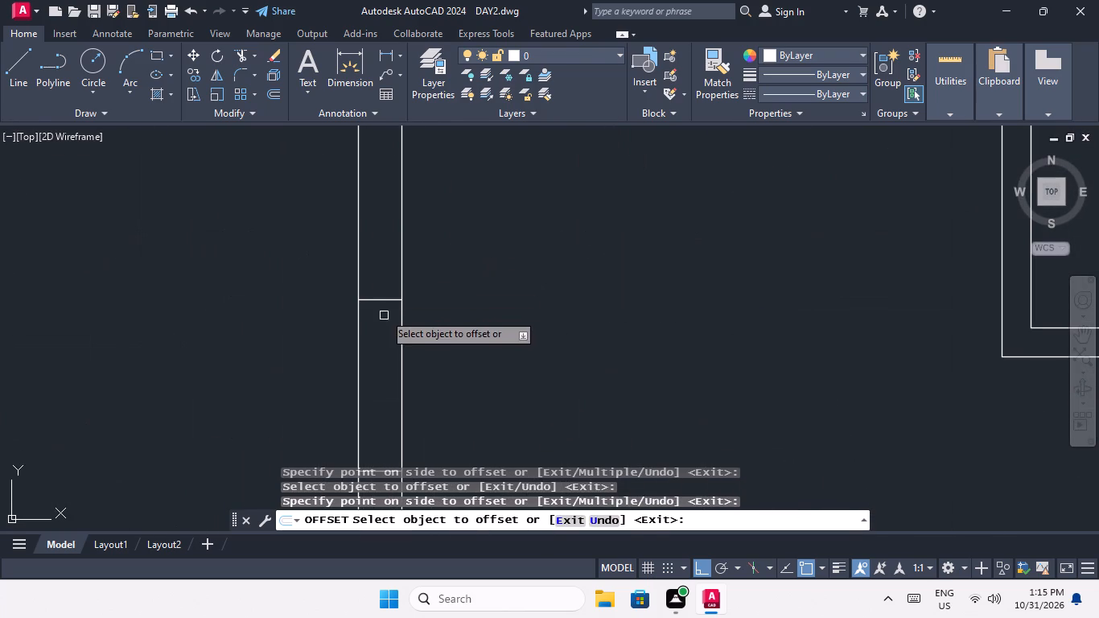
click(383, 299)
click(384, 248)
scroll(384, 248, down, 3)
scroll(386, 313, up, 4)
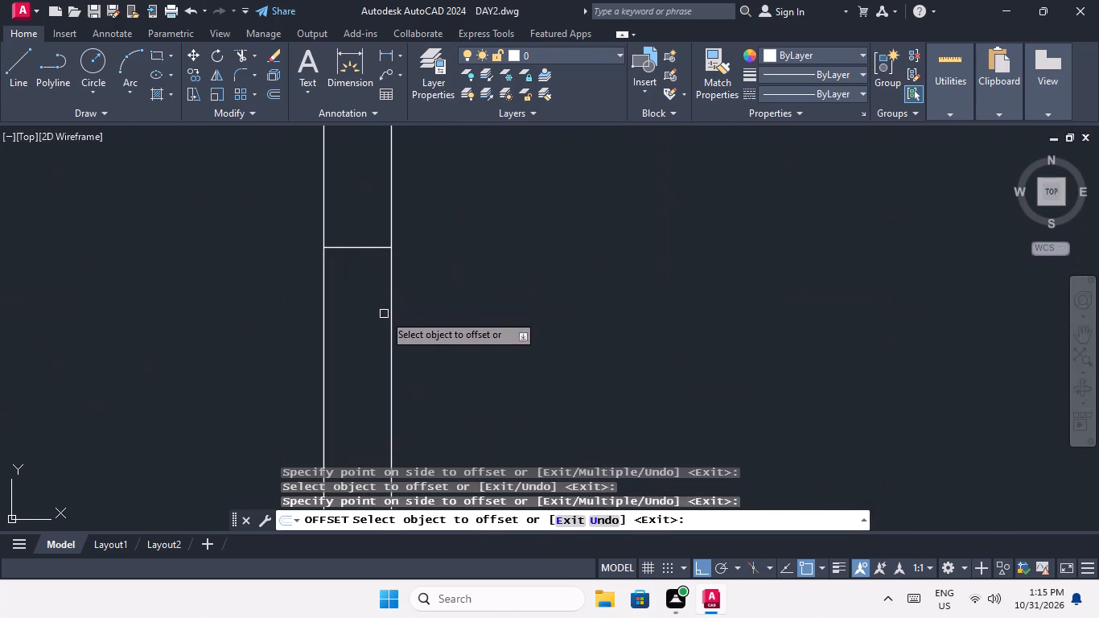
click(363, 245)
click(368, 304)
Offset the top and bottom edge lines of the upper-room window on the second left unit's outer wall 3" outward.
scroll(373, 253, down, 4)
middle_drag(397, 270, 442, 155)
scroll(409, 250, up, 4)
click(437, 216)
click(430, 171)
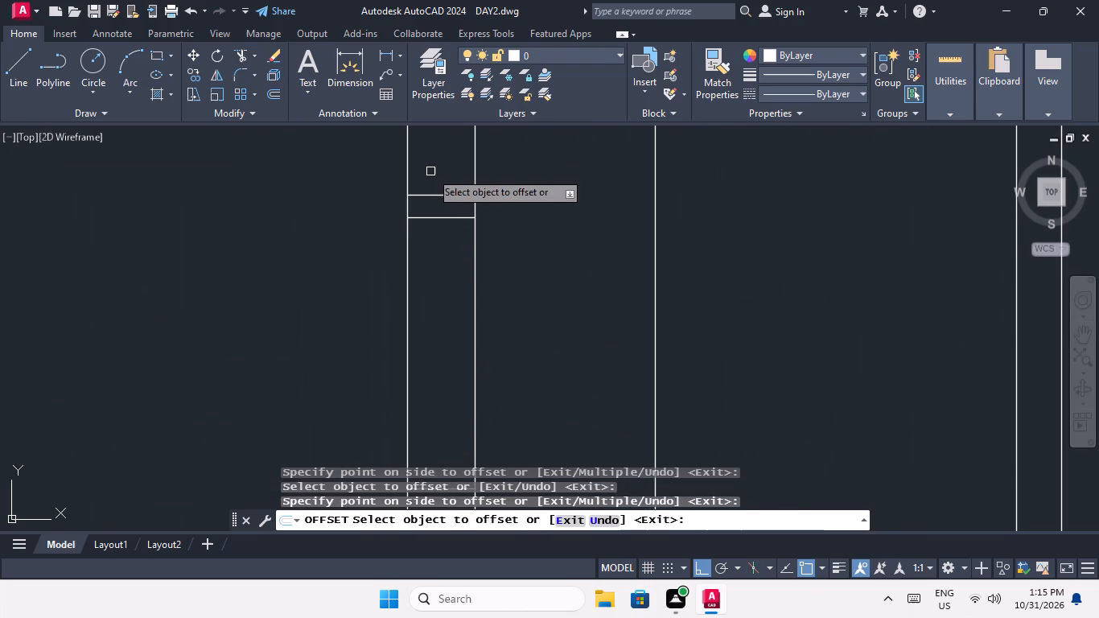
scroll(430, 171, down, 3)
scroll(427, 254, up, 2)
drag(439, 244, 438, 253)
click(438, 285)
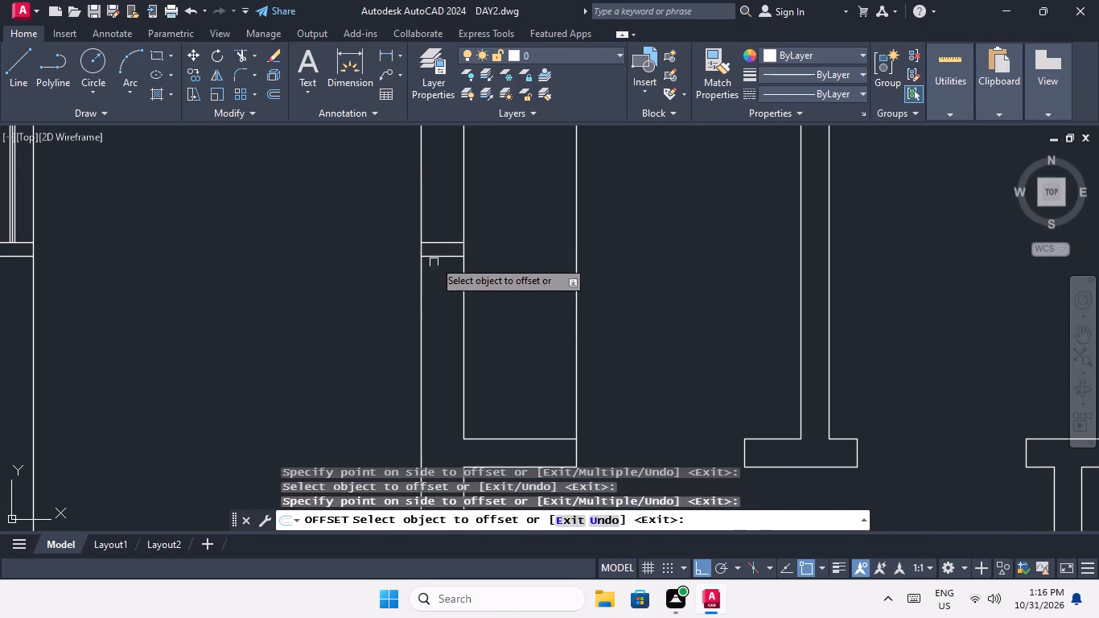
Offset the top and bottom edge lines of the lower-room window on the second left unit's outer wall 3" outward.
scroll(432, 233, down, 3)
scroll(434, 333, up, 4)
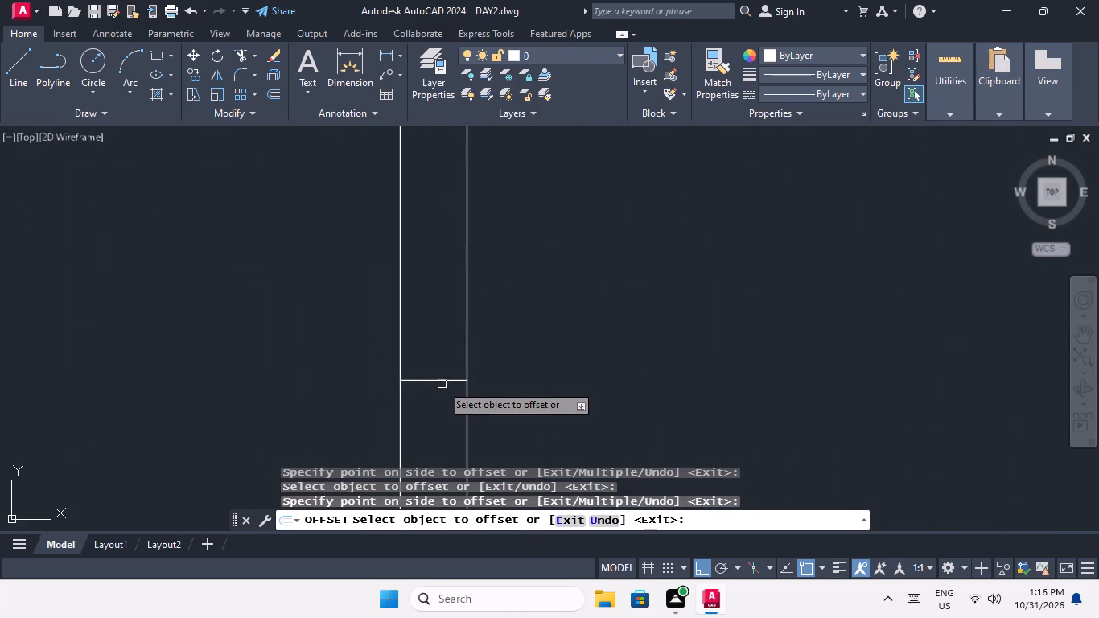
drag(442, 384, 438, 373)
click(420, 295)
scroll(418, 264, down, 3)
scroll(421, 362, up, 3)
drag(423, 352, 423, 369)
click(425, 401)
Offset the top and bottom edge lines of the upper-room window on the third left unit's outer wall 3" outward.
scroll(420, 279, down, 4)
middle_drag(476, 291, 476, 196)
scroll(421, 303, up, 3)
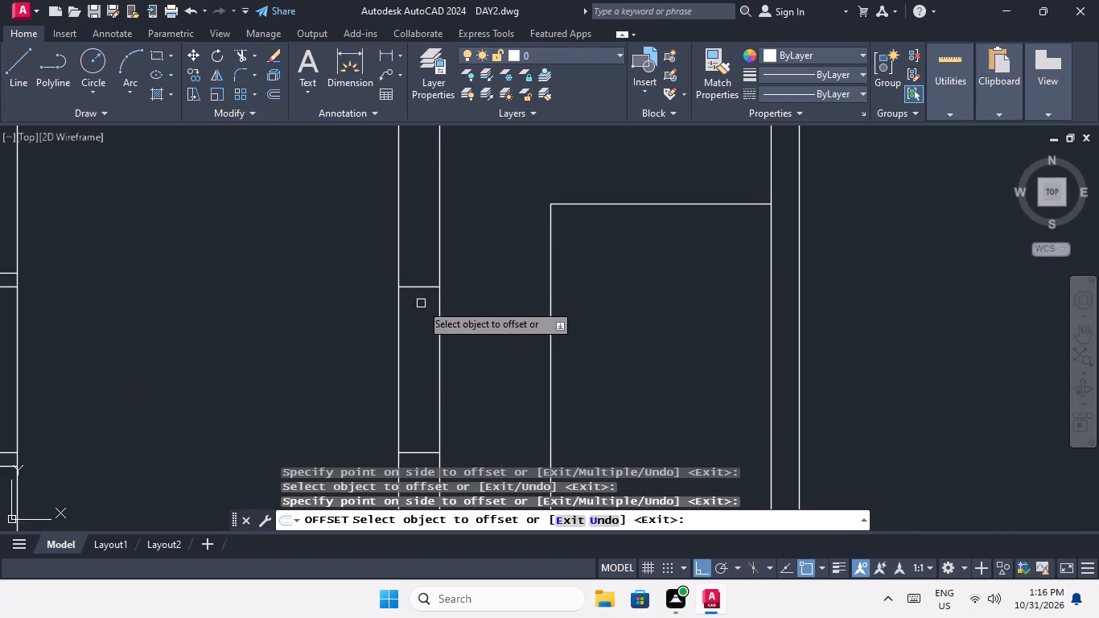
drag(422, 286, 419, 279)
click(420, 247)
scroll(420, 247, up, 1)
scroll(420, 247, down, 4)
scroll(423, 319, up, 3)
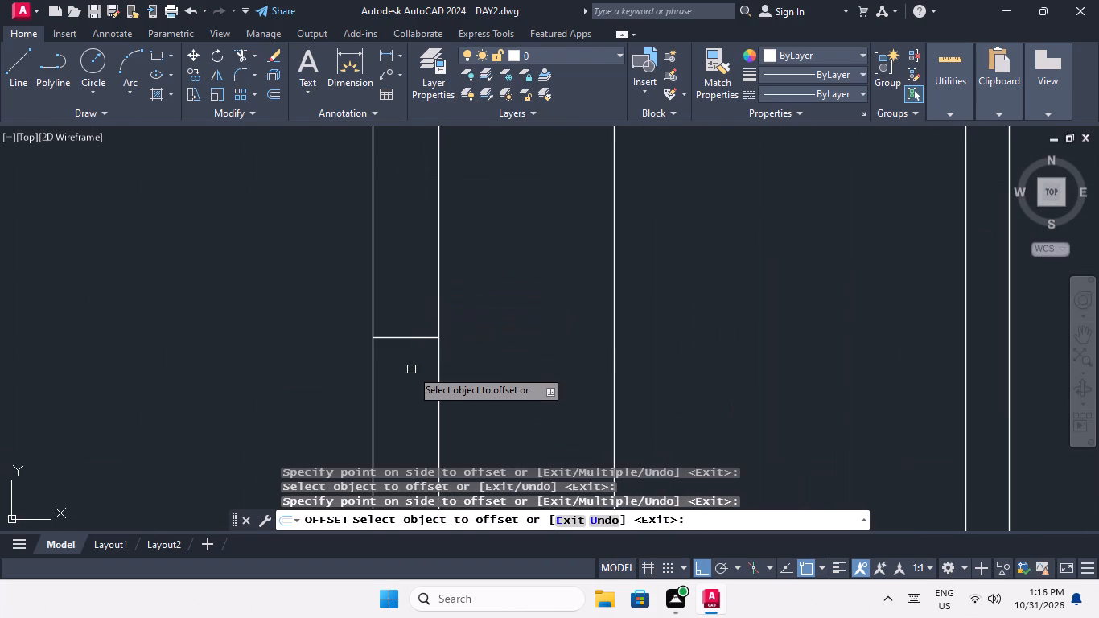
drag(408, 340, 406, 365)
click(403, 385)
Offset the top and bottom edge lines of the lower-room window on the third left unit's outer wall 3" outward.
scroll(391, 299, down, 3)
middle_drag(432, 325, 430, 151)
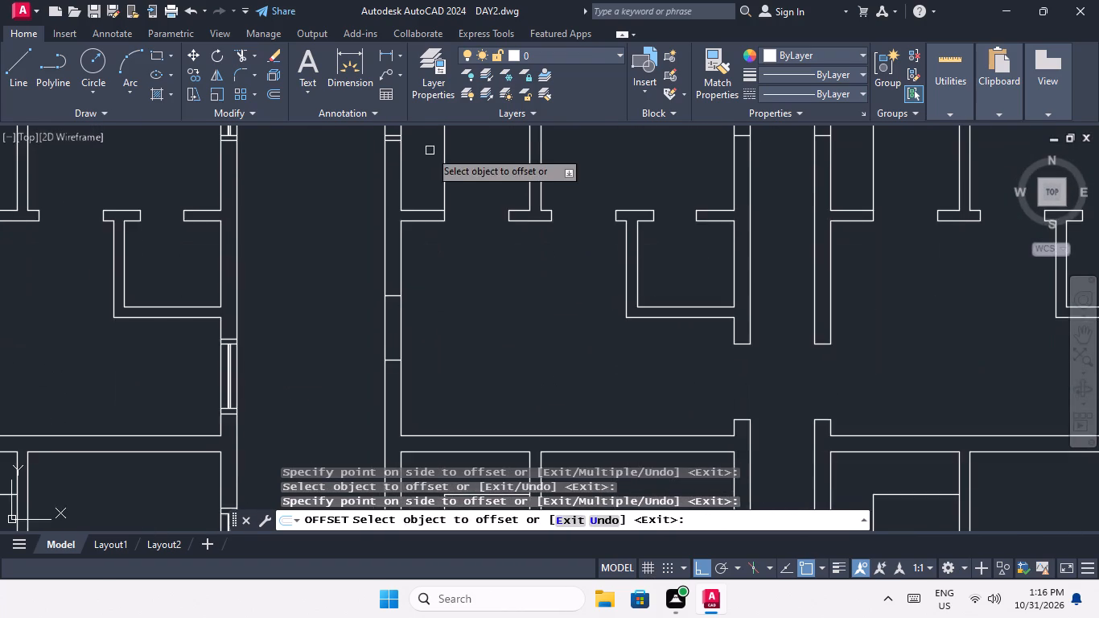
scroll(429, 159, down, 2)
scroll(406, 219, up, 3)
click(431, 201)
click(418, 163)
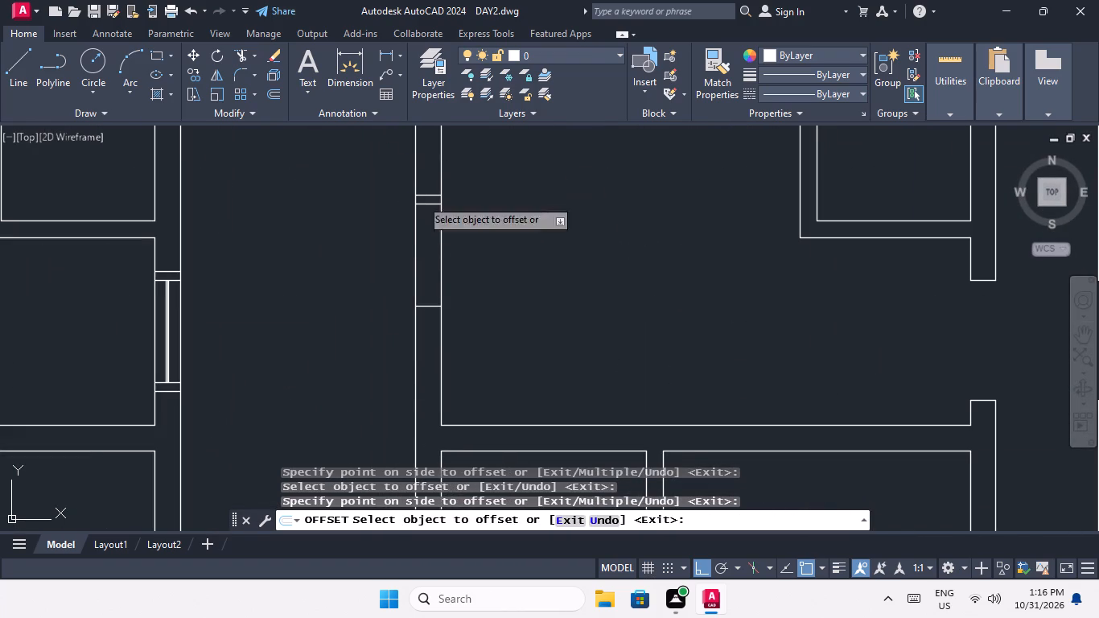
drag(432, 308, 432, 332)
drag(431, 349, 430, 330)
Offset the top and bottom edge lines of the upper-room window on the bottom left unit's outer wall 3" outward.
scroll(431, 225, down, 2)
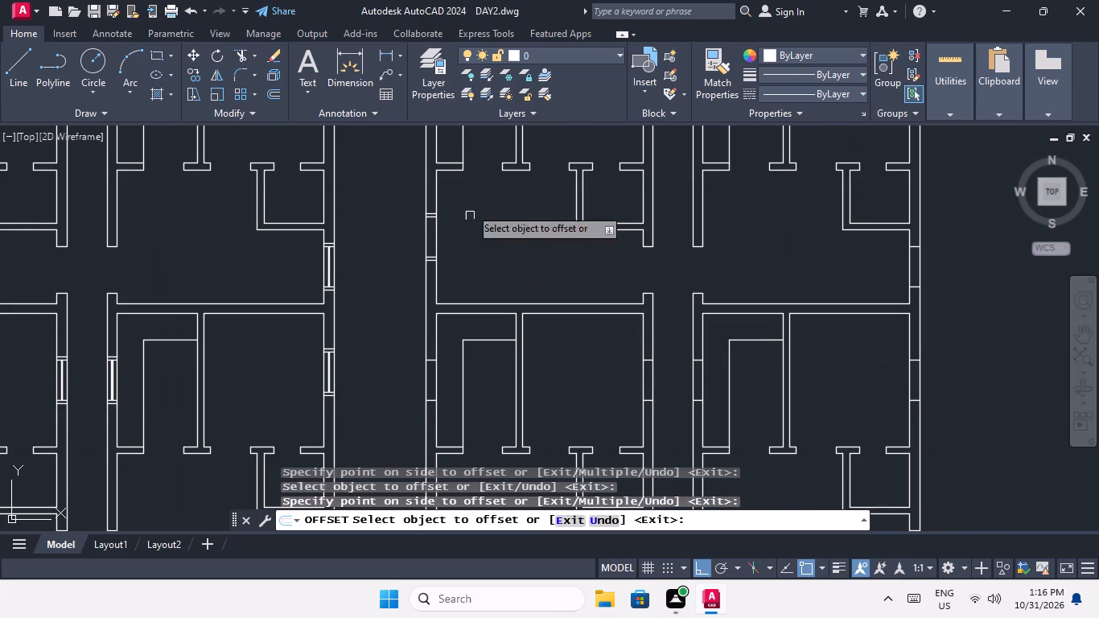
middle_click(472, 177)
middle_drag(484, 273, 484, 187)
scroll(436, 276, up, 2)
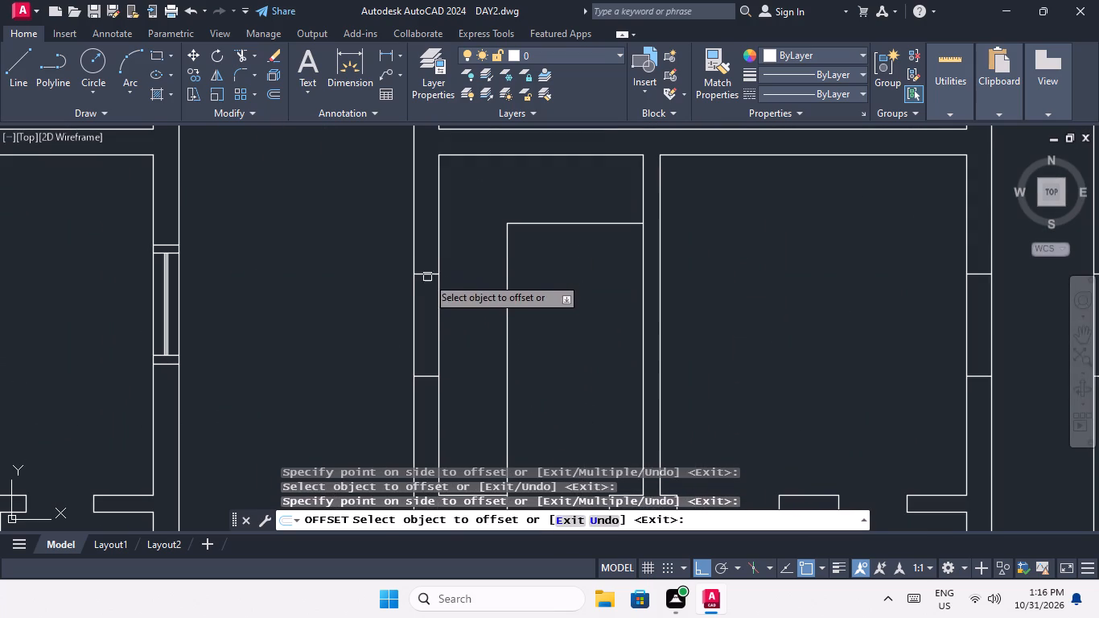
drag(428, 275, 422, 256)
click(419, 227)
click(425, 378)
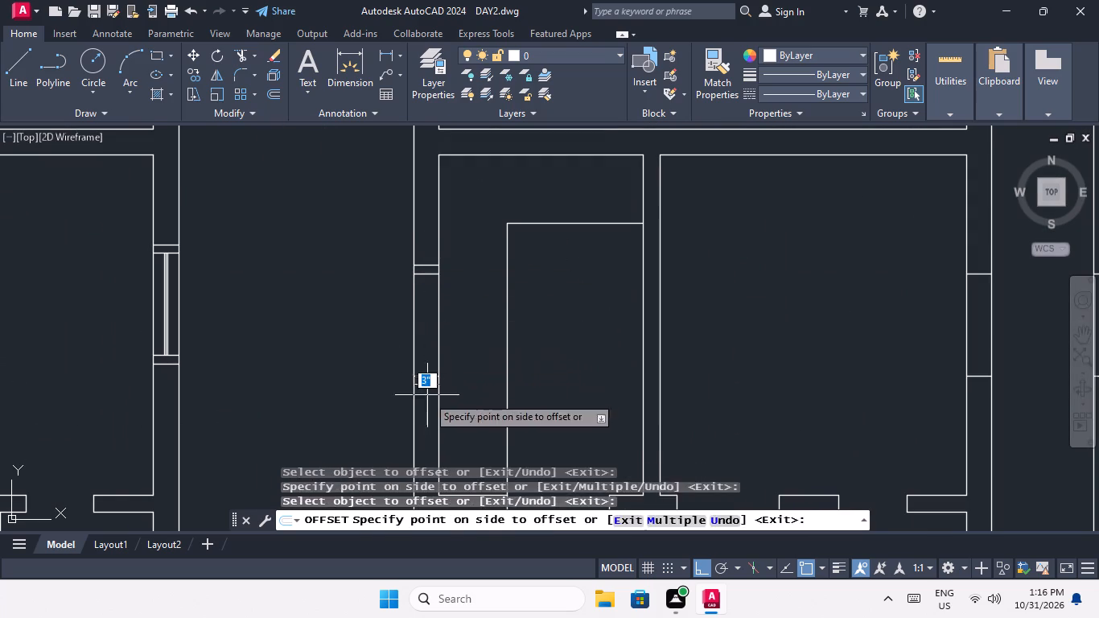
click(427, 396)
Offset the top and bottom edge lines of the lower-room window on the bottom left unit's outer wall 3" outward.
scroll(447, 290, down, 2)
middle_drag(448, 290, 414, 158)
scroll(404, 286, up, 3)
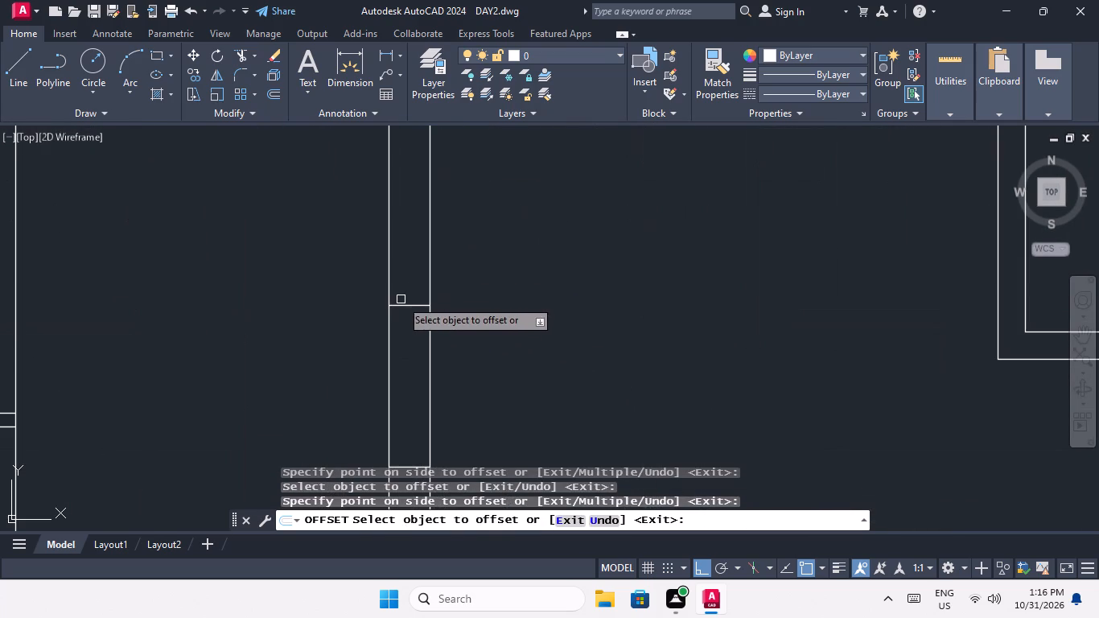
drag(409, 305, 409, 289)
click(407, 253)
scroll(407, 253, down, 2)
scroll(403, 328, up, 2)
click(419, 349)
click(411, 381)
Offset the bottom and top edge lines of the window on the bottom left unit's corridor wall 3" outward.
scroll(418, 297, down, 3)
middle_drag(483, 273, 476, 280)
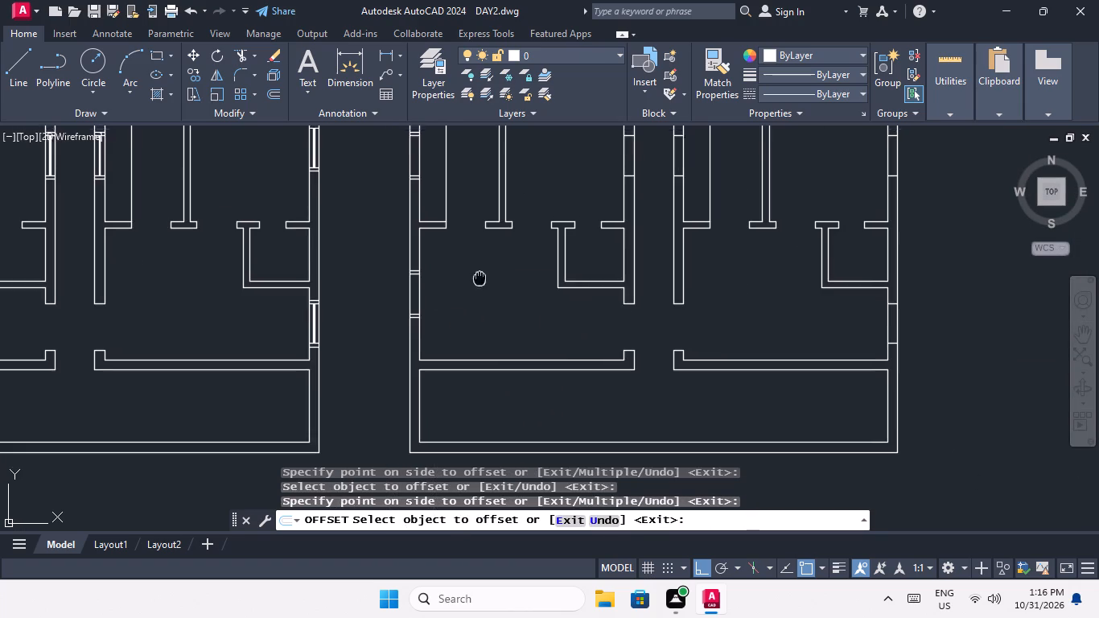
middle_drag(476, 280, 290, 370)
scroll(440, 267, up, 2)
drag(436, 270, 436, 302)
click(436, 307)
scroll(466, 238, up, 1)
middle_drag(467, 240, 484, 365)
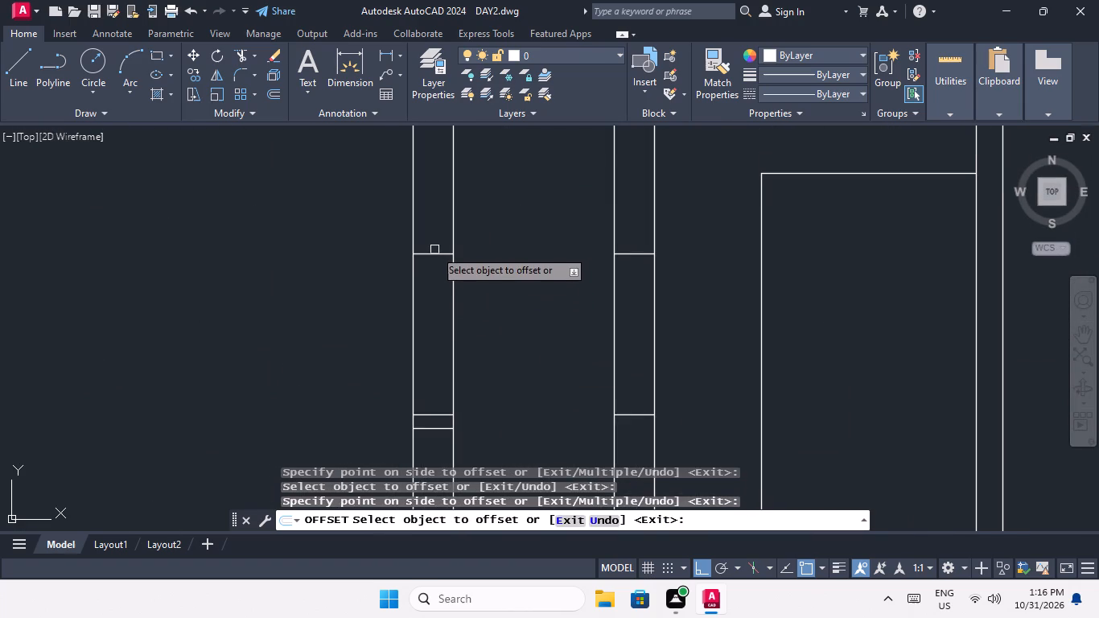
click(435, 253)
click(439, 216)
Offset the top and bottom edge lines of the window on the third left unit's corridor wall 3" outward.
scroll(439, 215, down, 4)
middle_drag(456, 240, 474, 376)
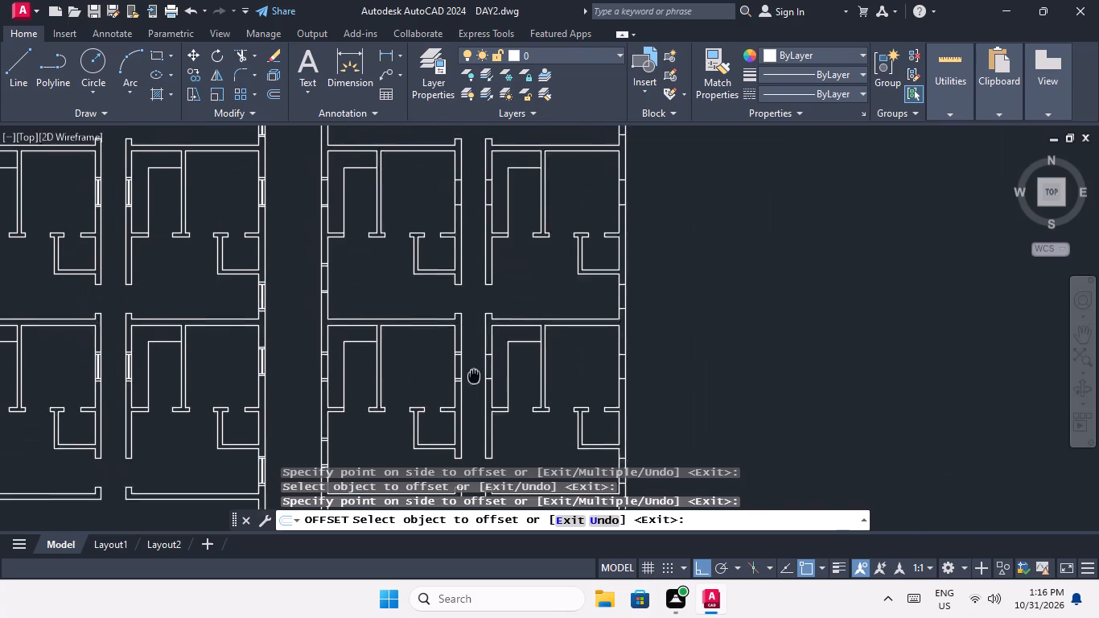
middle_drag(474, 376, 470, 393)
middle_drag(467, 257, 468, 336)
scroll(451, 282, up, 4)
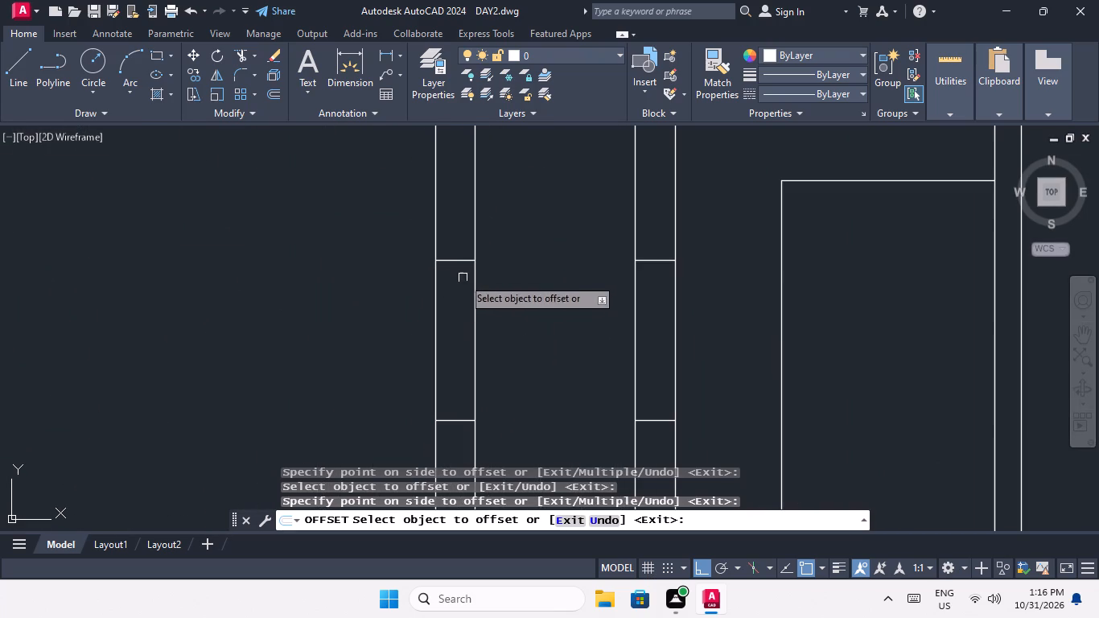
click(460, 257)
click(439, 204)
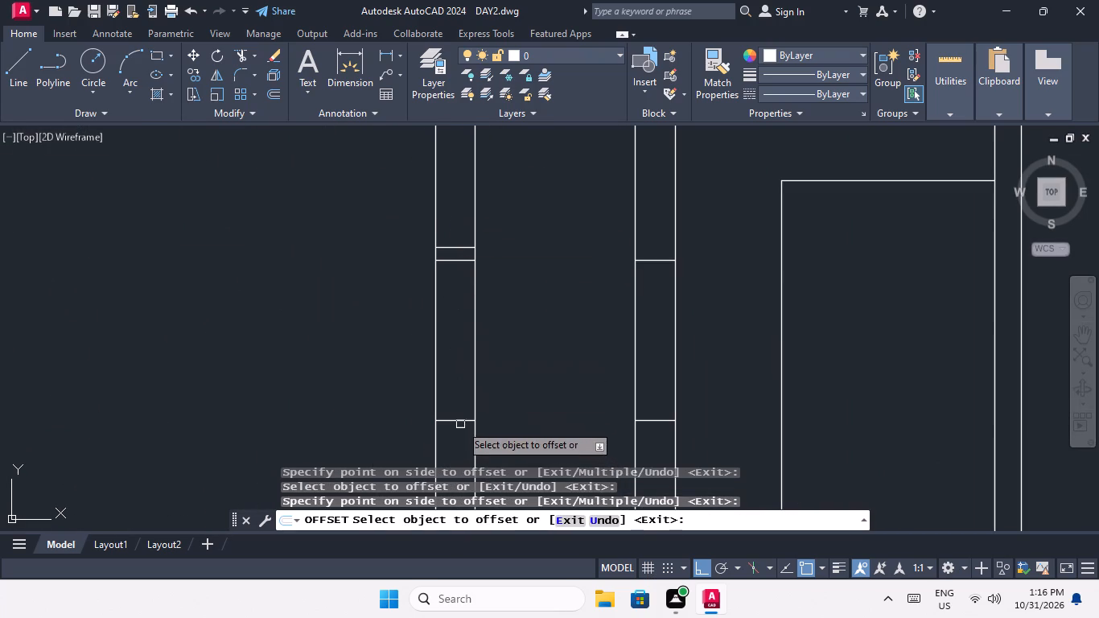
click(459, 422)
click(452, 451)
Offset the bottom and top edge lines of the window on the second left unit's corridor wall 3" outward.
scroll(459, 339, down, 2)
middle_drag(459, 292, 450, 411)
middle_drag(431, 298, 409, 447)
scroll(426, 284, down, 1)
middle_drag(426, 287, 425, 396)
scroll(424, 332, up, 1)
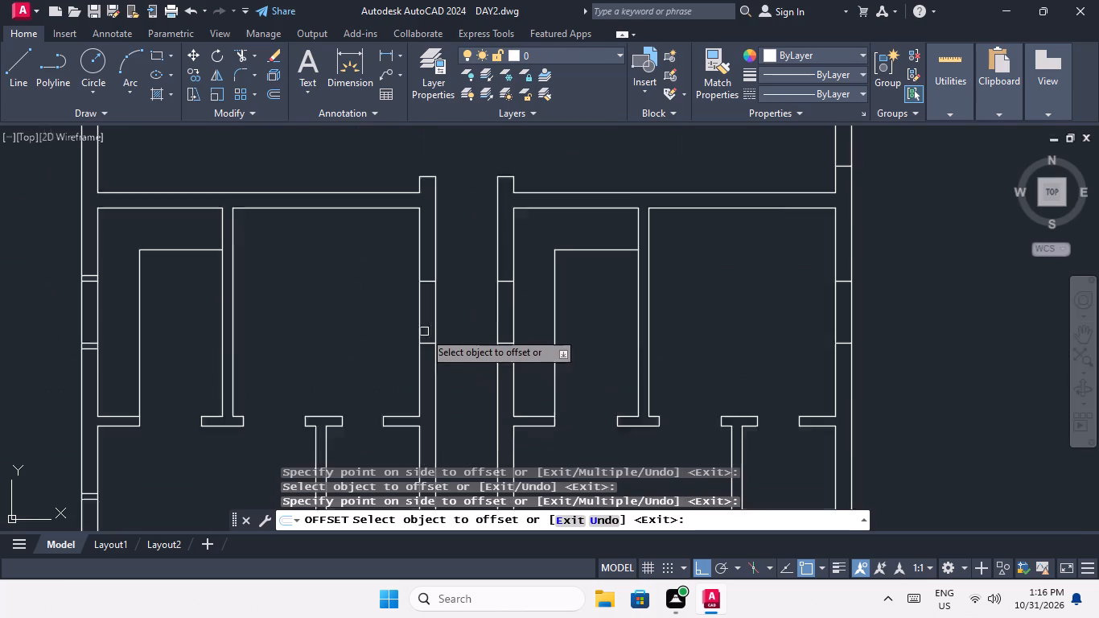
scroll(424, 332, up, 1)
drag(428, 352, 434, 378)
click(434, 383)
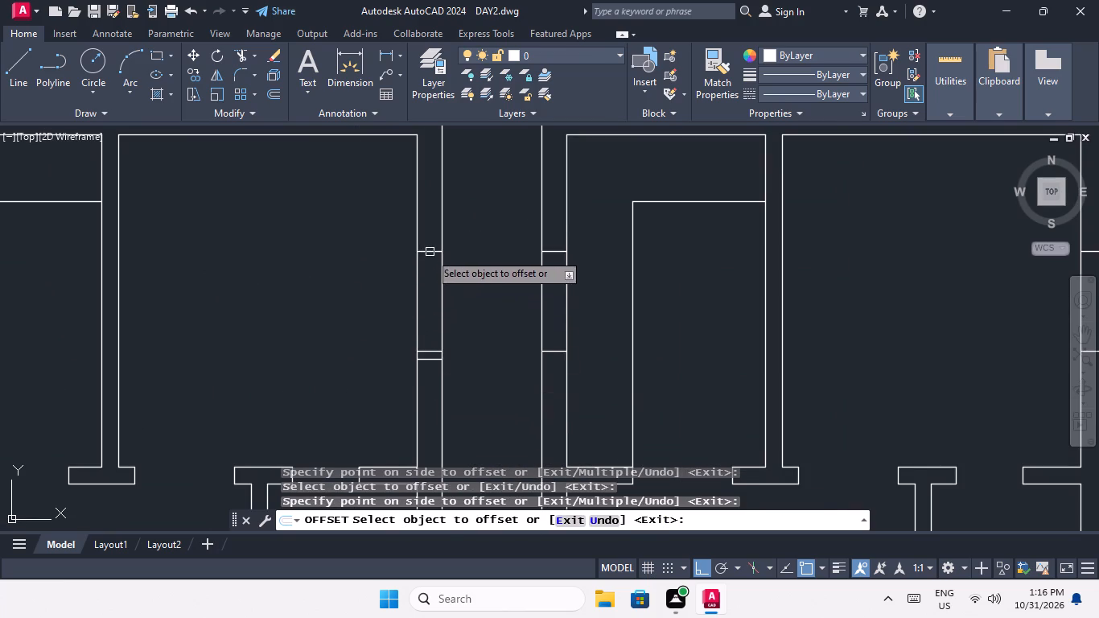
click(430, 253)
click(432, 222)
Offset the top and bottom edge lines of the window on the top left unit's corridor wall 3" outward.
middle_drag(442, 311, 432, 415)
scroll(419, 257, down, 2)
middle_drag(422, 269, 420, 304)
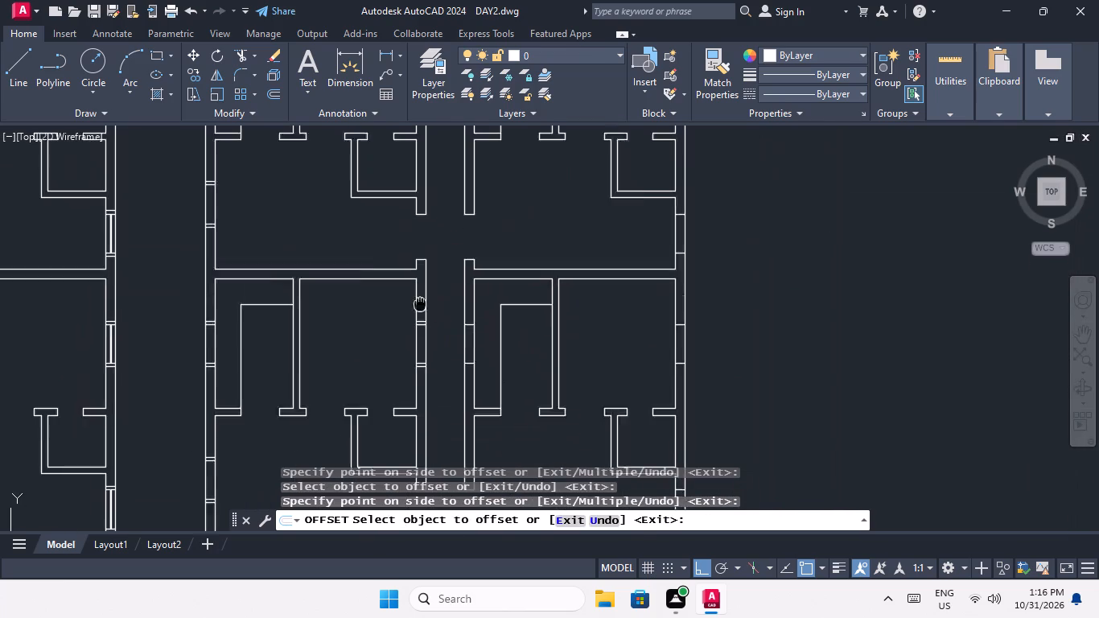
middle_drag(420, 304, 389, 460)
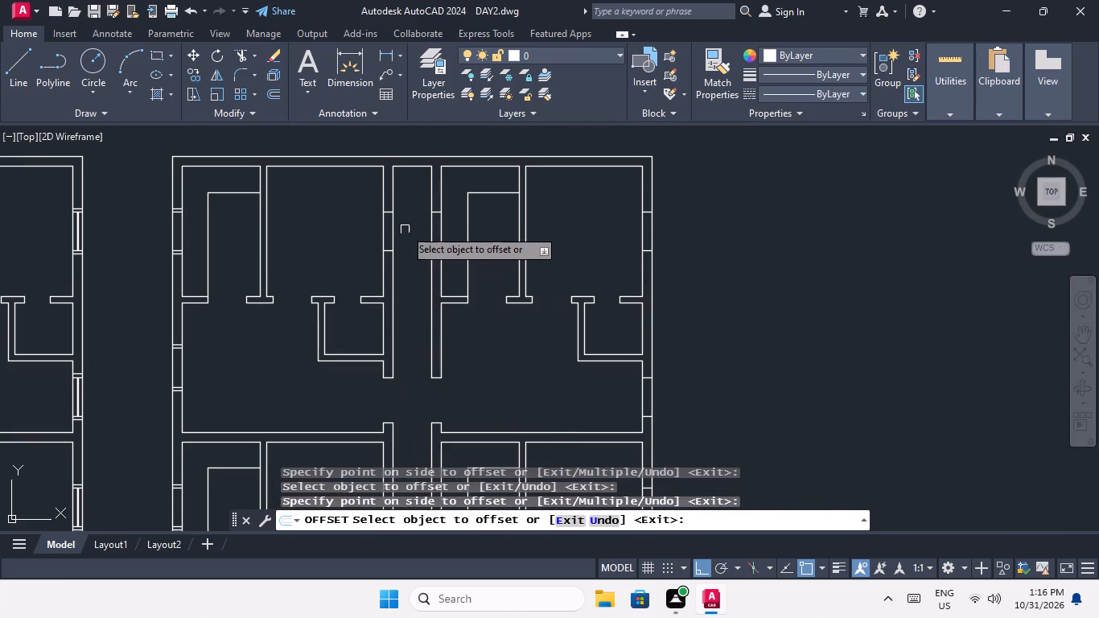
scroll(385, 211, up, 4)
drag(402, 224, 402, 213)
click(406, 179)
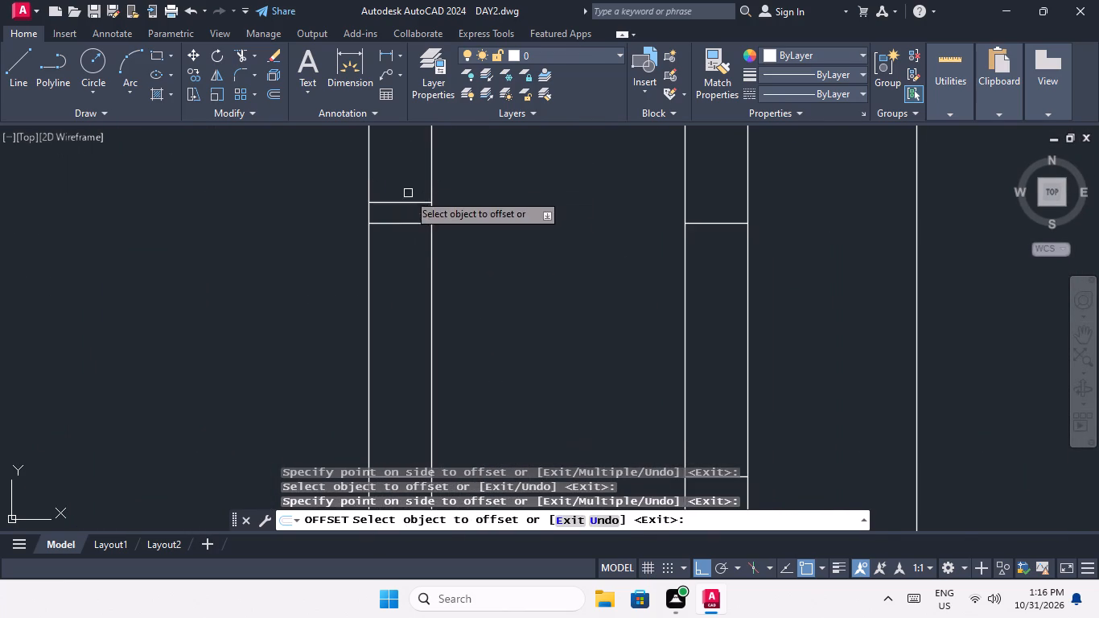
scroll(407, 192, down, 2)
drag(409, 304, 410, 323)
click(408, 340)
Offset the top and bottom edge lines of the window on the top right unit's corridor wall 3" outward.
scroll(402, 247, down, 4)
scroll(425, 245, up, 6)
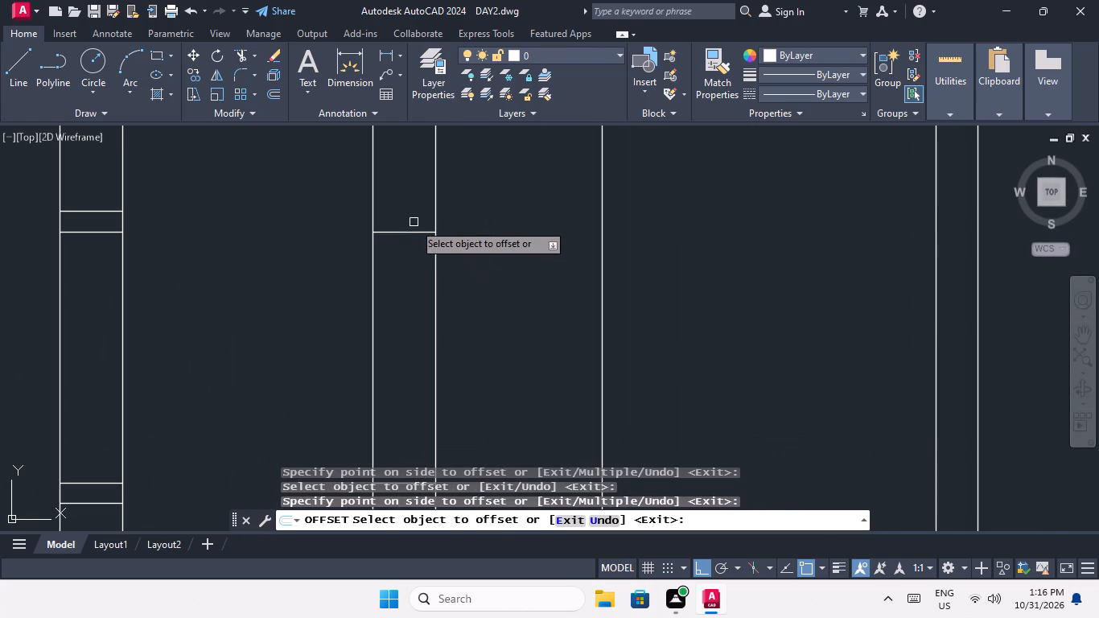
drag(410, 234, 408, 226)
click(410, 183)
scroll(411, 183, down, 2)
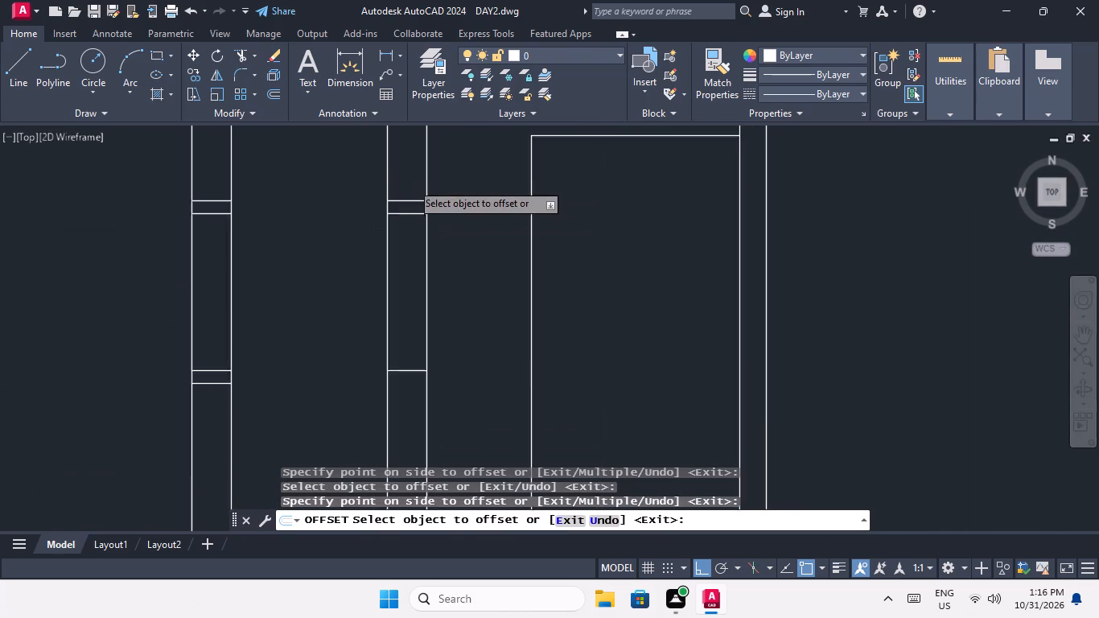
scroll(410, 304, up, 2)
drag(405, 293, 407, 311)
click(415, 344)
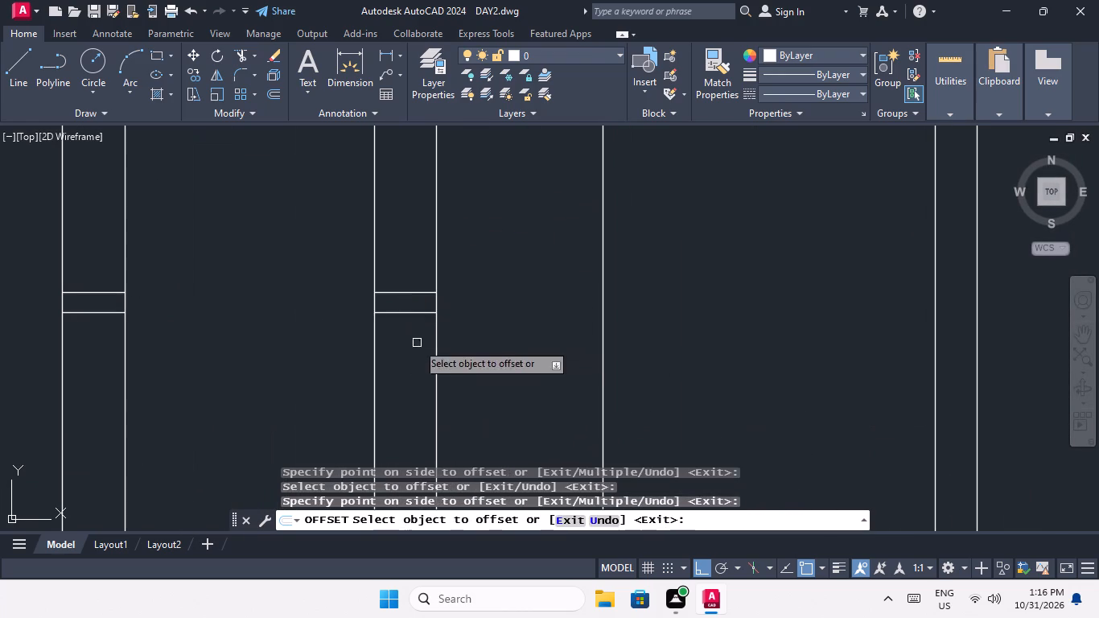
Offset the top and bottom edge lines of the window on the second right unit's corridor wall 3" outward.
scroll(410, 269, down, 3)
middle_drag(446, 277, 346, 373)
middle_drag(363, 332, 439, 205)
scroll(436, 230, down, 2)
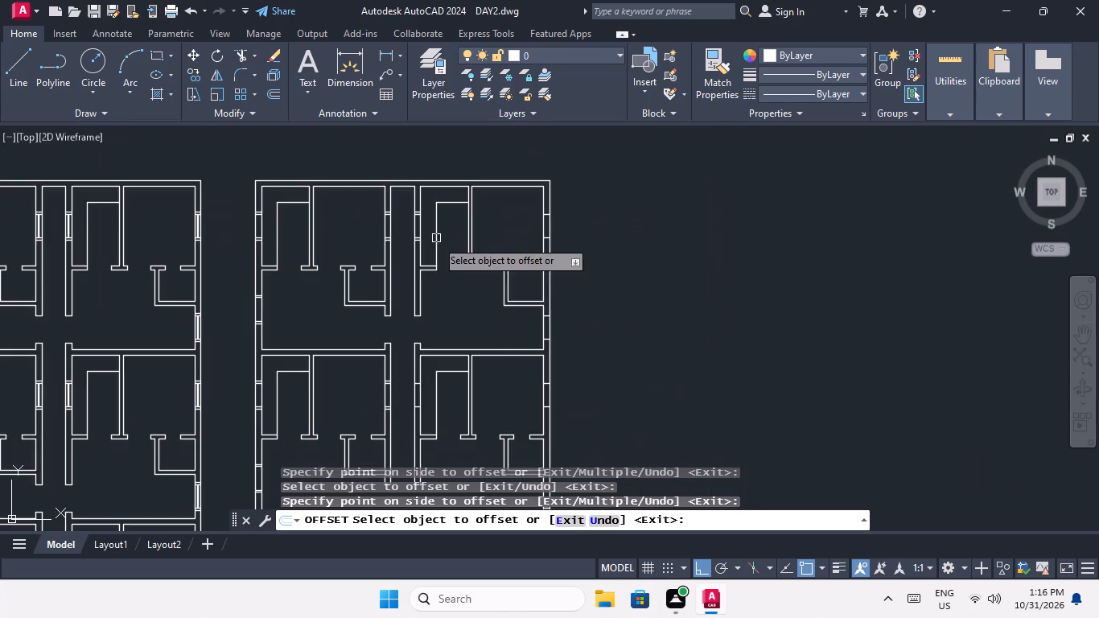
middle_drag(434, 293, 426, 229)
scroll(411, 317, up, 5)
drag(405, 330, 400, 311)
click(399, 278)
scroll(400, 268, down, 3)
scroll(414, 350, up, 3)
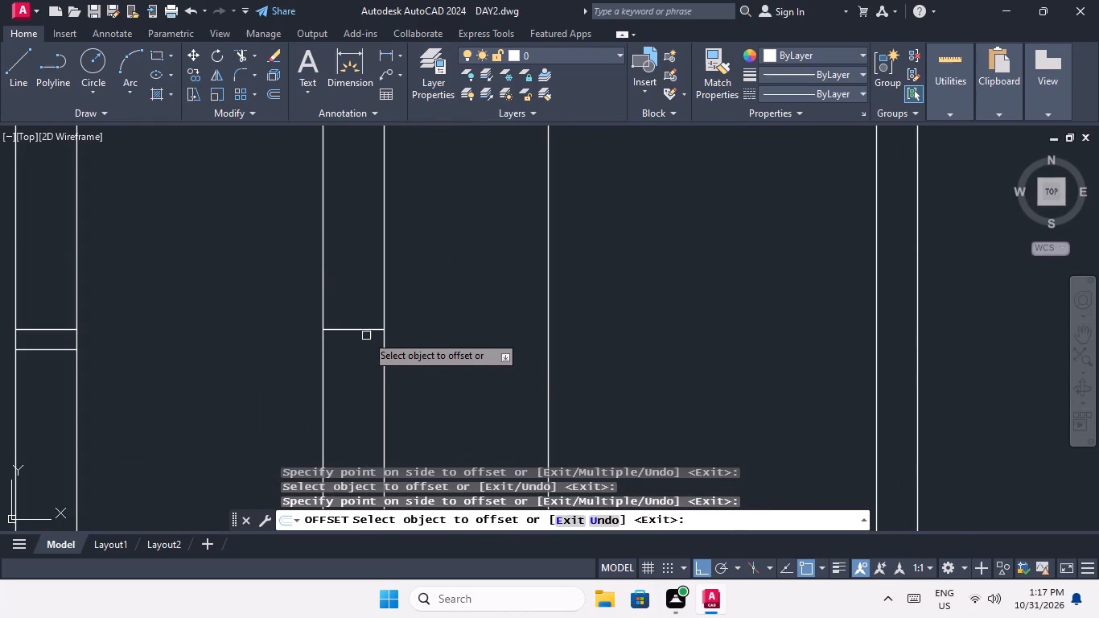
drag(357, 331, 361, 353)
click(365, 373)
Offset the top and bottom edge lines of the window on the third right unit's corridor wall 3" outward.
scroll(361, 278, down, 4)
middle_drag(377, 307, 377, 307)
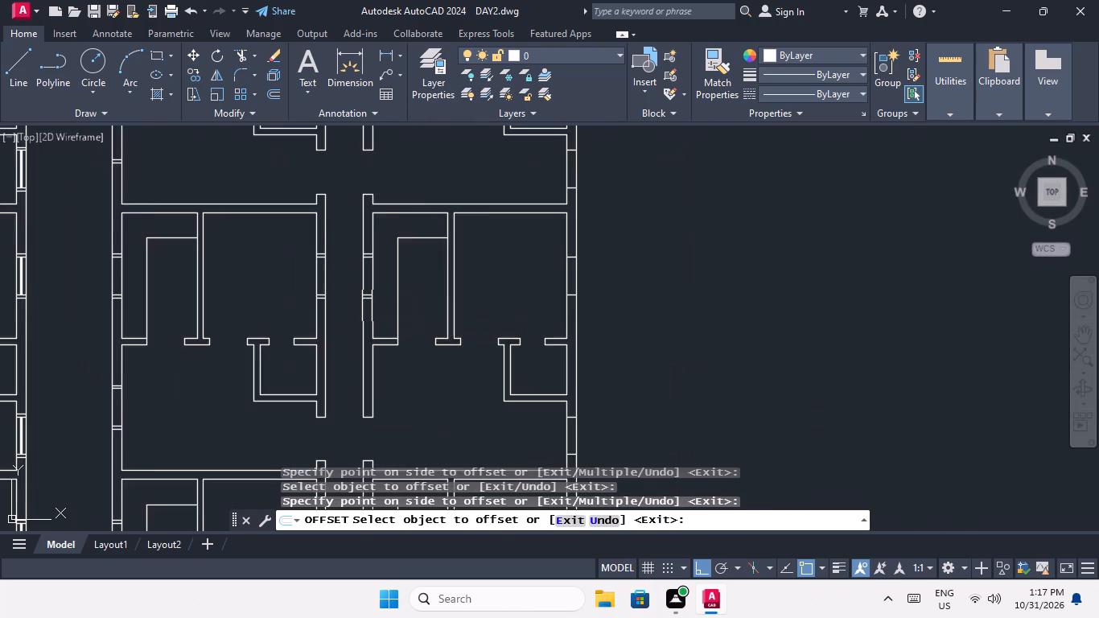
middle_drag(377, 307, 409, 216)
scroll(414, 213, down, 3)
scroll(411, 208, up, 2)
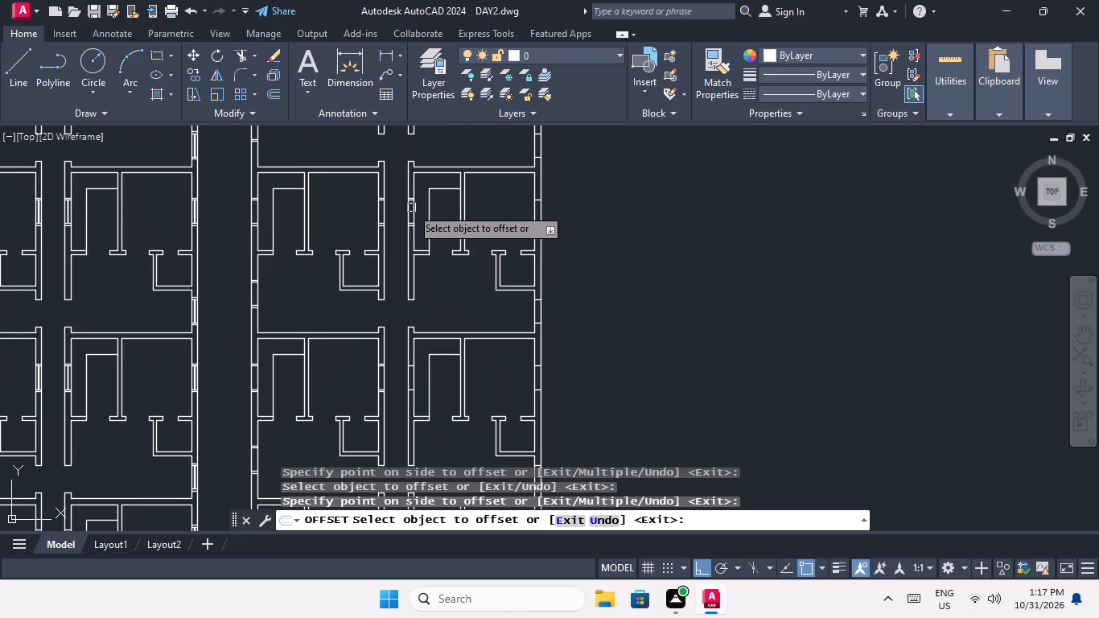
scroll(422, 367, up, 4)
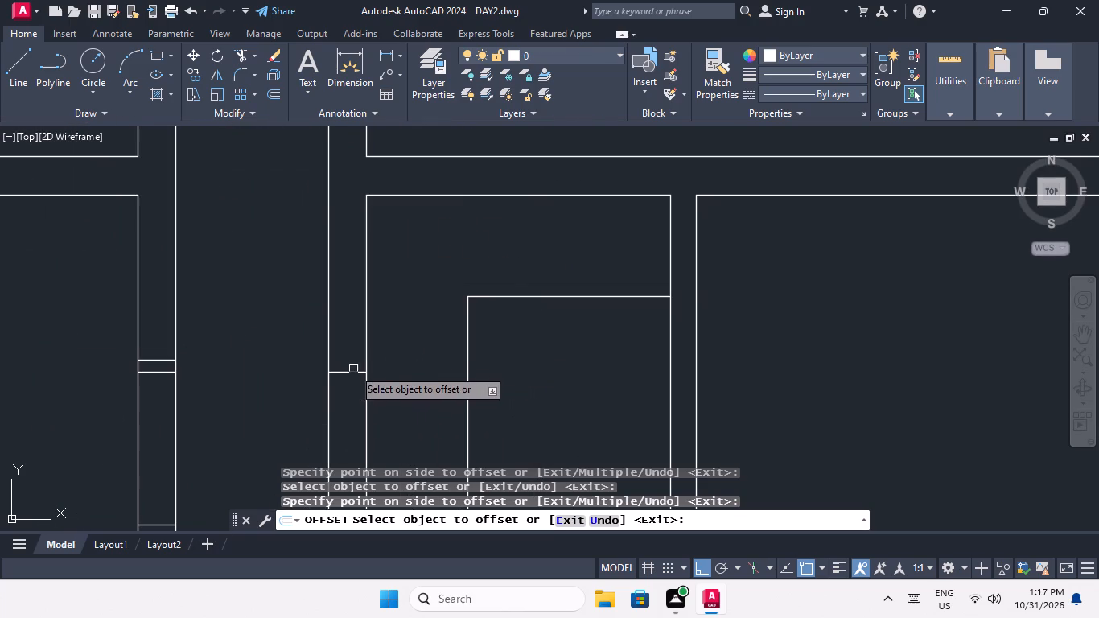
click(352, 373)
click(353, 312)
scroll(356, 296, down, 3)
scroll(367, 368, up, 3)
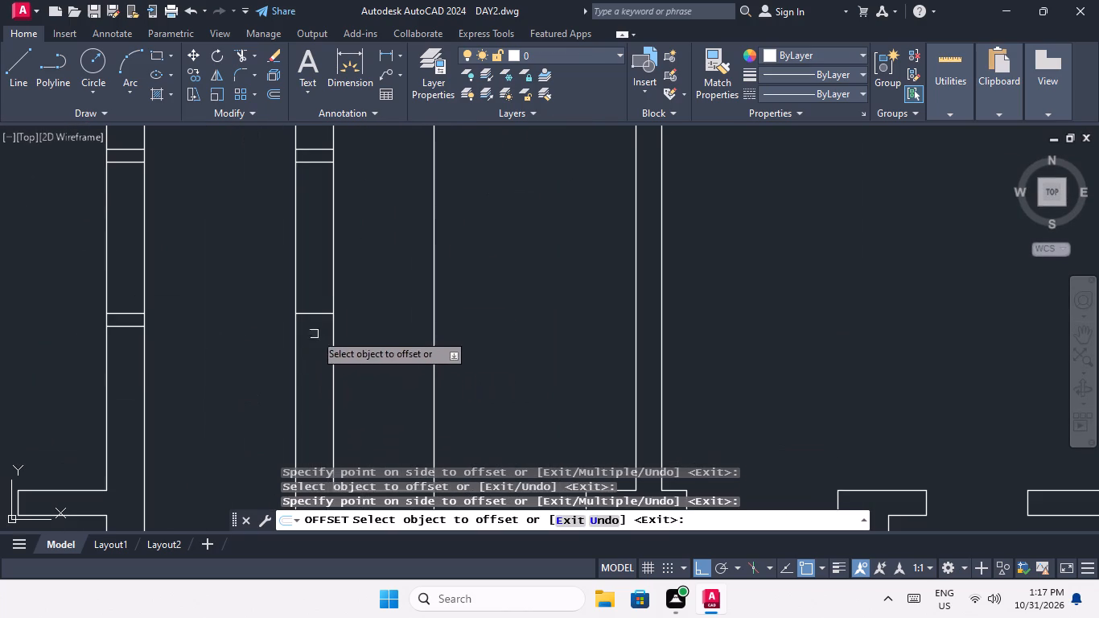
drag(322, 313, 318, 326)
click(315, 353)
Offset the top and bottom edge lines of the window on the bottom right unit's corridor wall 3" outward.
scroll(344, 274, down, 3)
middle_drag(364, 281, 445, 201)
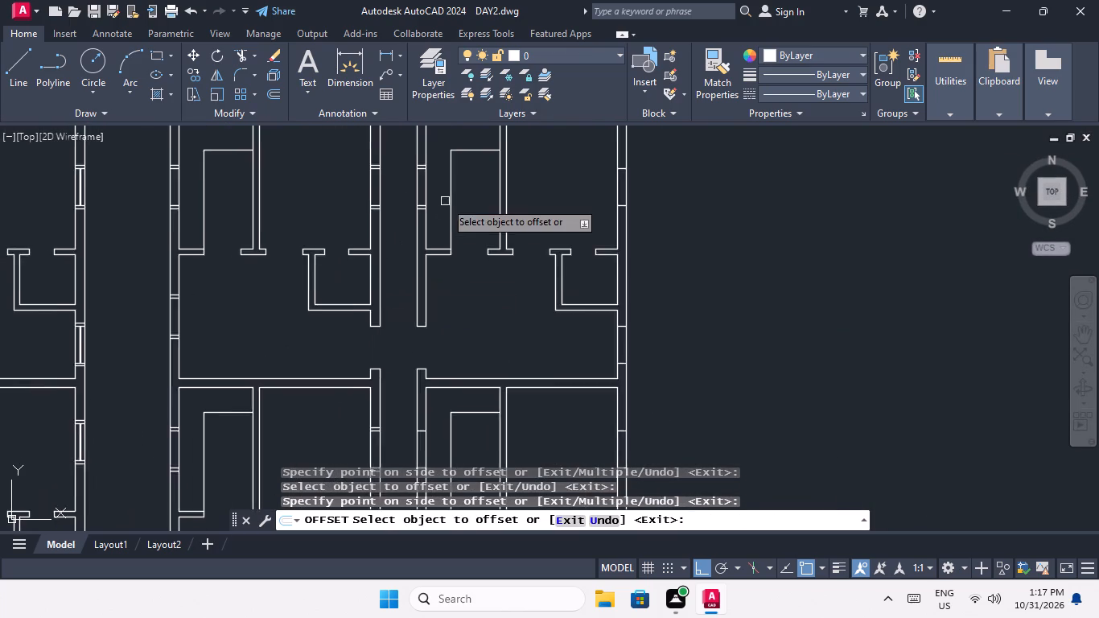
scroll(442, 214, down, 3)
scroll(440, 269, up, 6)
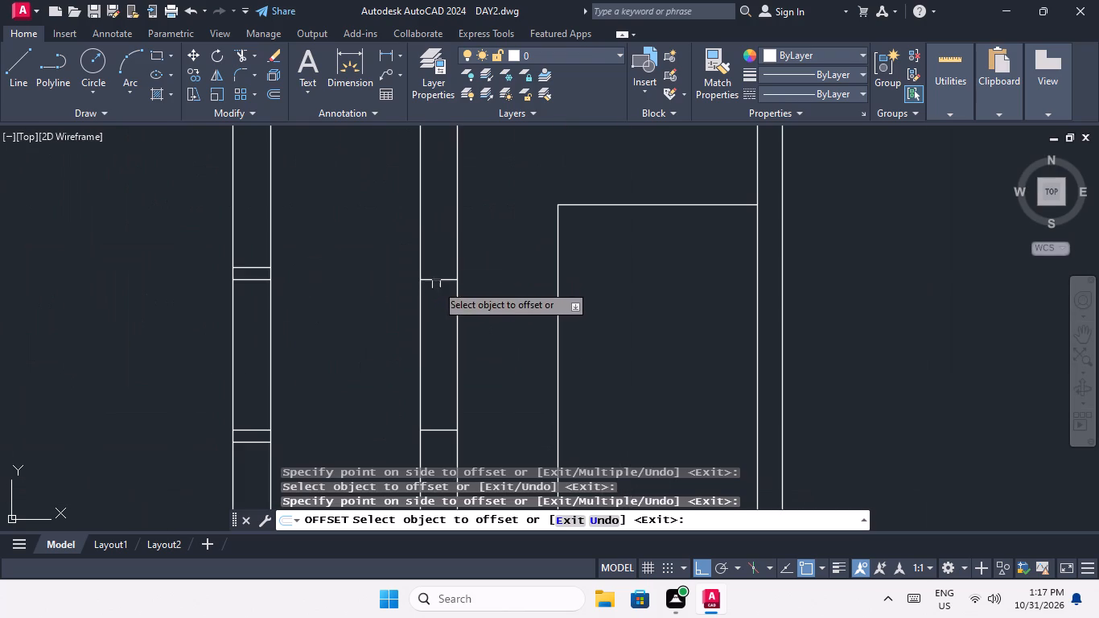
click(437, 281)
click(441, 251)
scroll(439, 249, down, 3)
scroll(442, 288, up, 3)
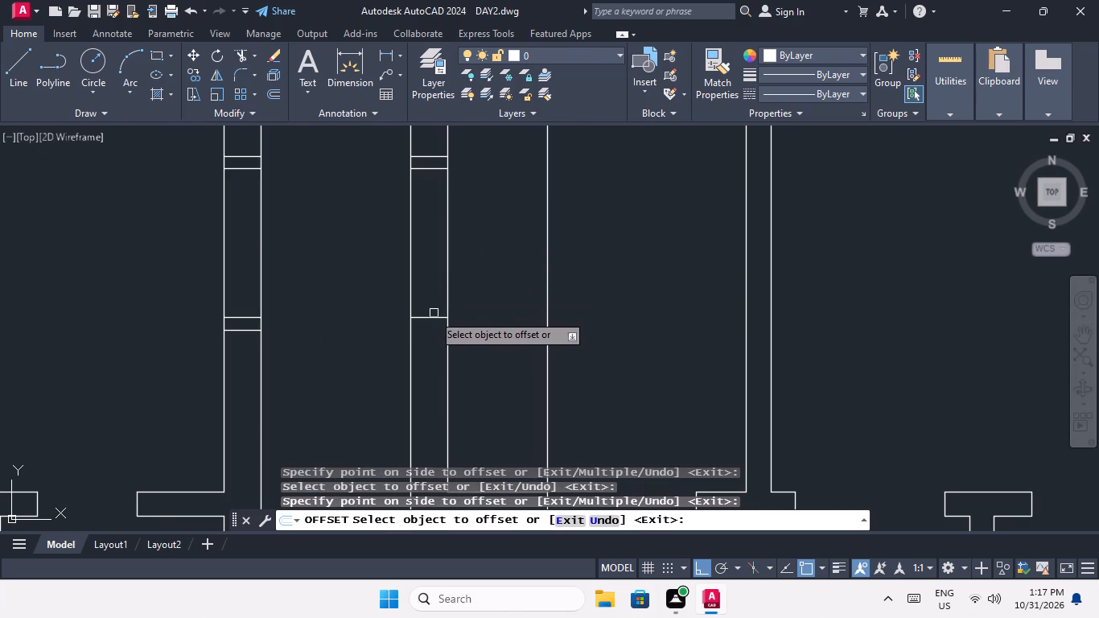
drag(429, 318, 430, 333)
click(431, 346)
scroll(441, 247, down, 3)
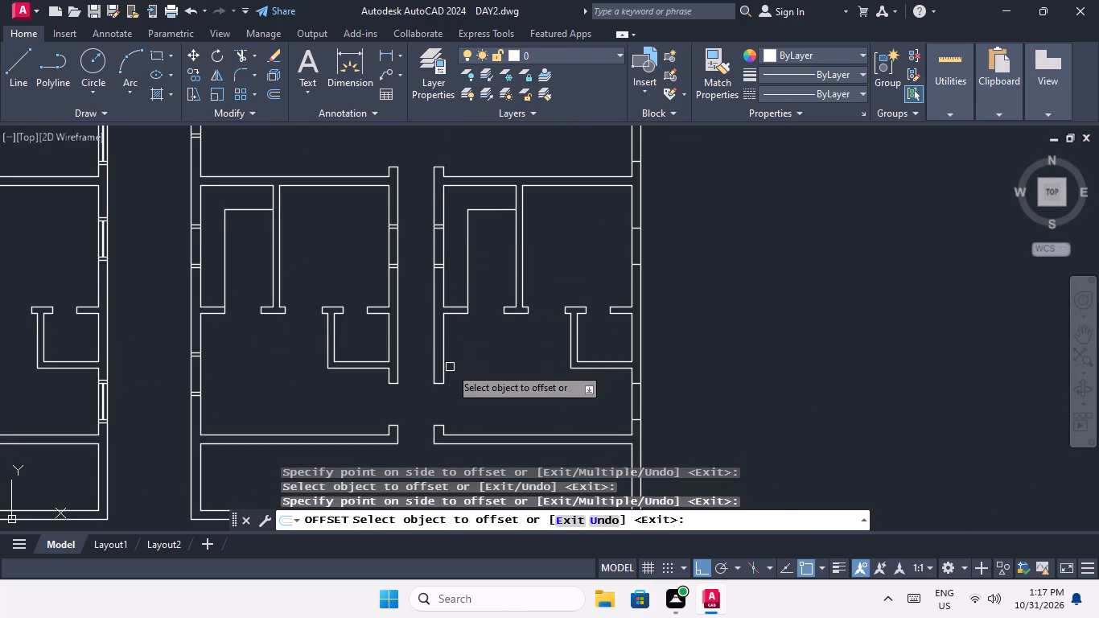
Offset the top and bottom edge lines of the lower window on the bottom right unit's outer wall 3" outward.
middle_drag(449, 367, 448, 236)
scroll(447, 246, down, 1)
middle_drag(426, 309, 377, 396)
scroll(522, 344, up, 3)
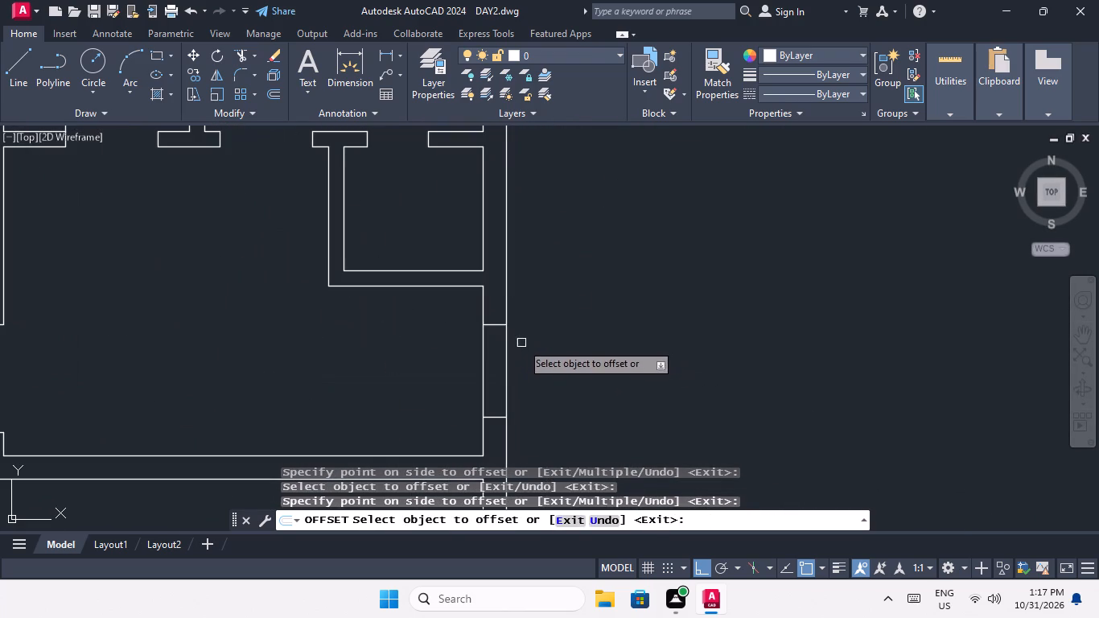
click(495, 324)
click(504, 288)
scroll(504, 288, down, 2)
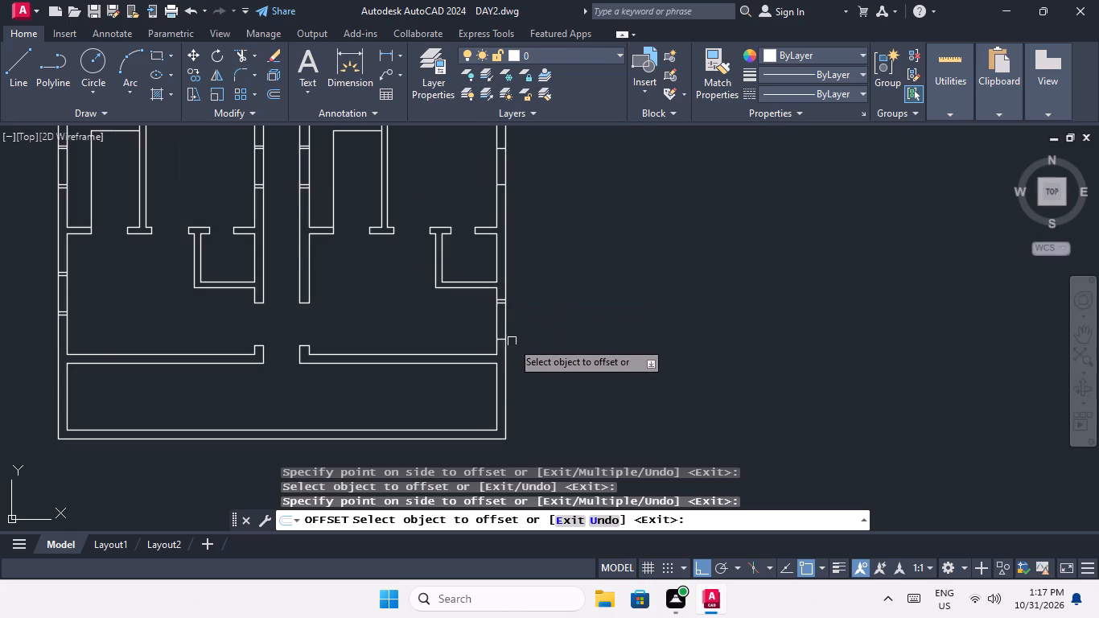
scroll(508, 339, up, 4)
drag(459, 351, 460, 360)
drag(475, 399, 477, 388)
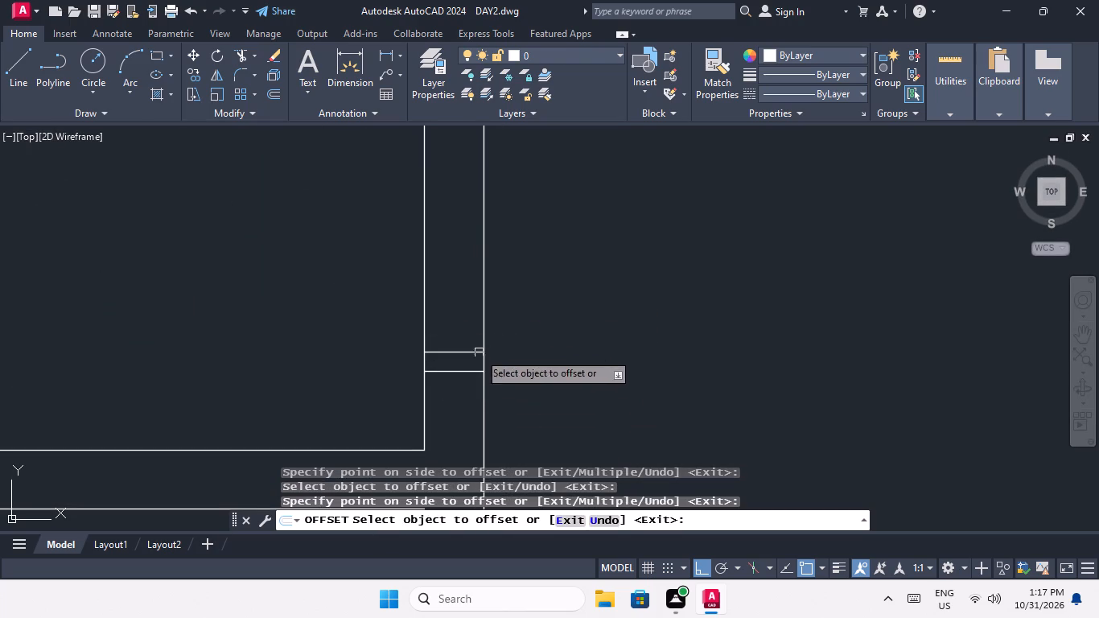
Offset the bottom and top edge lines of the upper window on the bottom right unit's outer wall 3" outward.
scroll(489, 323, down, 4)
middle_drag(525, 298, 515, 406)
scroll(477, 273, up, 4)
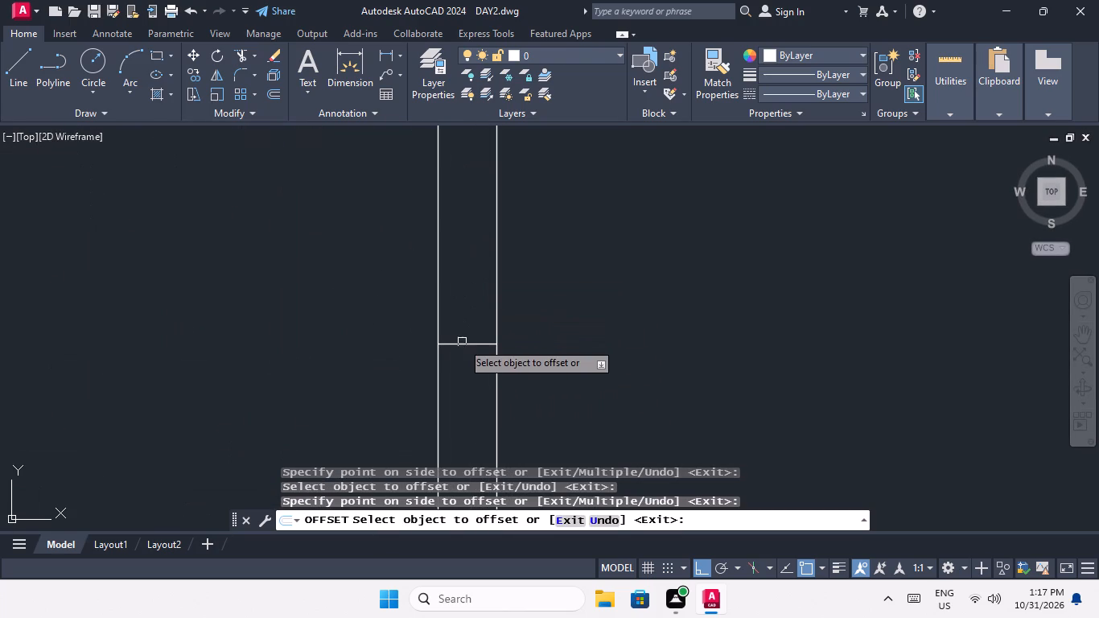
drag(463, 342, 464, 357)
click(465, 380)
scroll(467, 322, down, 3)
middle_drag(511, 304, 507, 385)
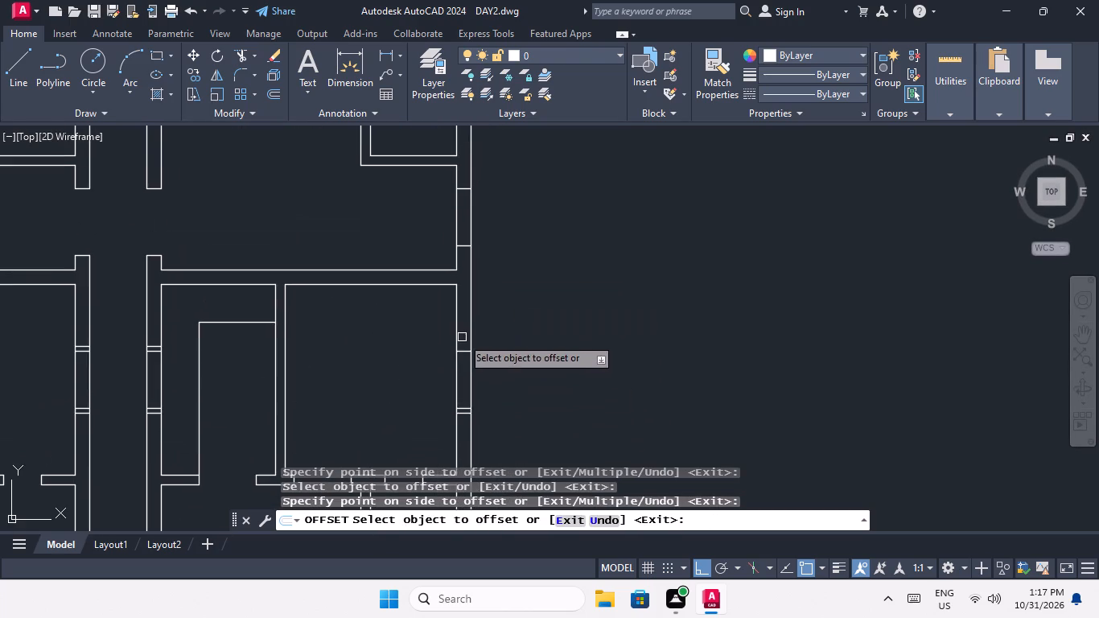
scroll(464, 337, up, 1)
drag(466, 363, 463, 352)
click(456, 319)
Offset the bottom and top edge lines of the lower window on the third right unit's outer wall 3" outward.
scroll(456, 319, down, 2)
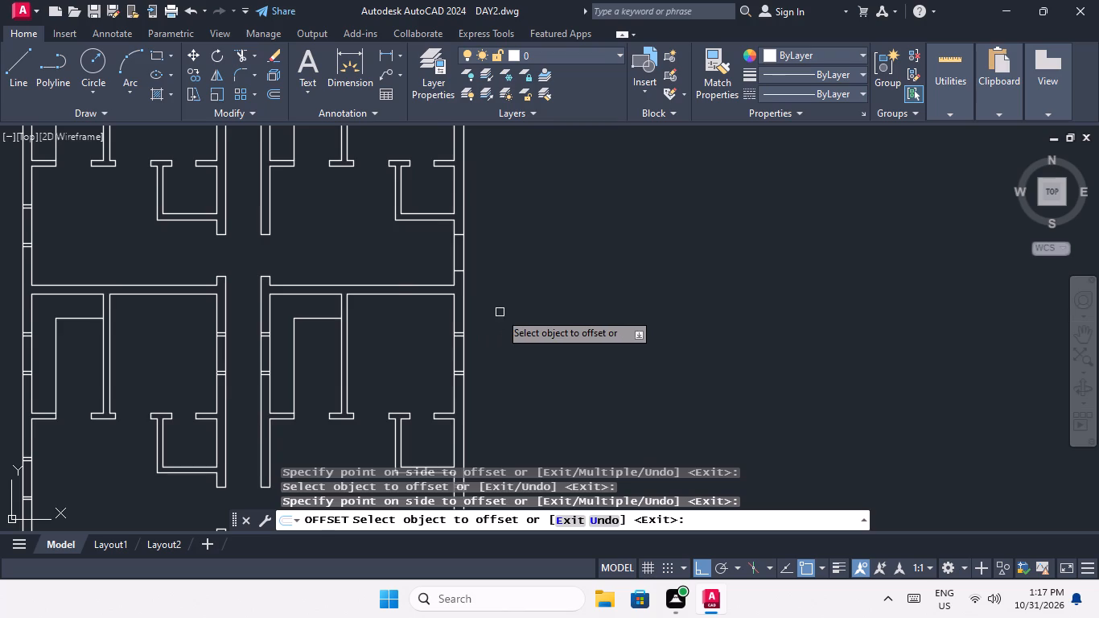
middle_drag(504, 342, 507, 417)
scroll(452, 345, up, 4)
drag(491, 357, 492, 377)
click(494, 396)
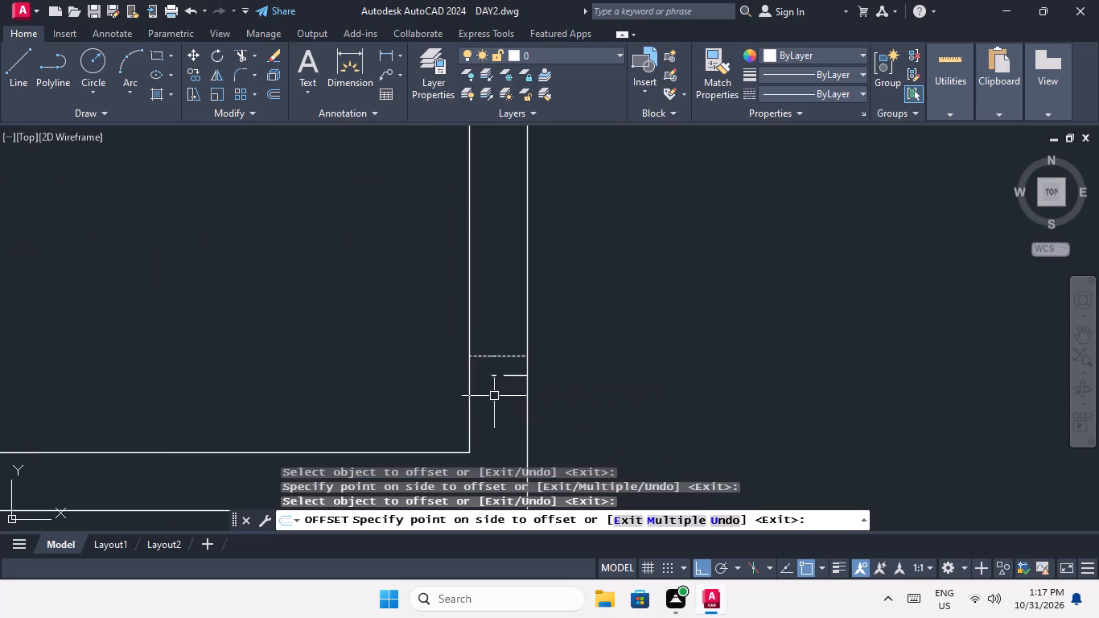
scroll(495, 356, down, 2)
middle_drag(529, 344, 537, 414)
scroll(513, 336, up, 2)
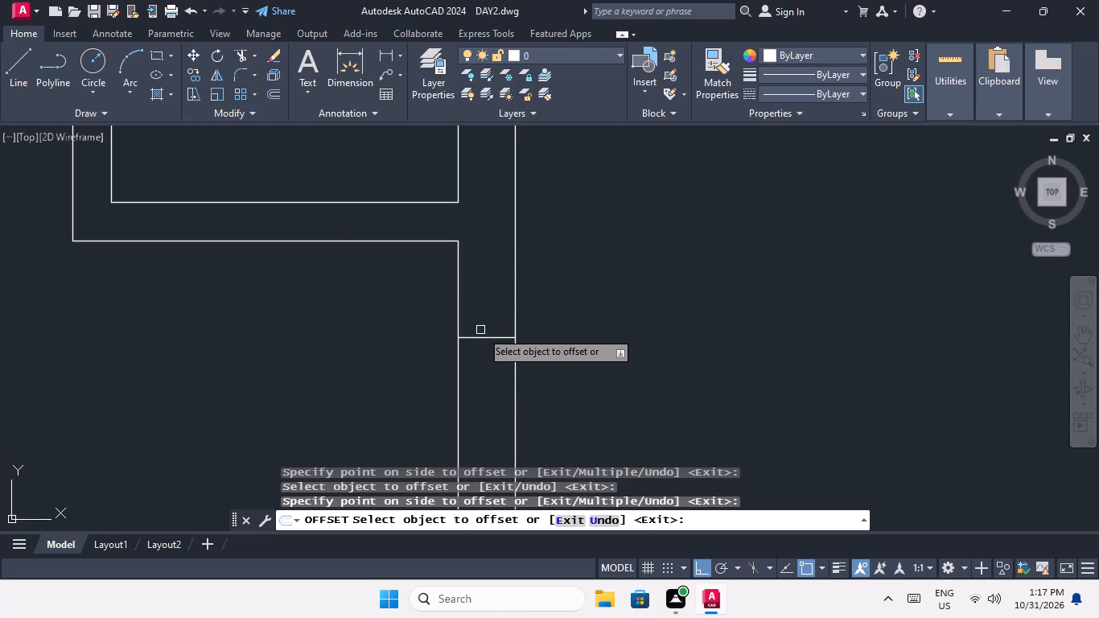
drag(483, 340, 482, 333)
click(488, 296)
Offset the bottom and top edge lines of the upper window on the third right unit's outer wall 3" outward.
scroll(488, 296, down, 4)
middle_drag(521, 294, 525, 379)
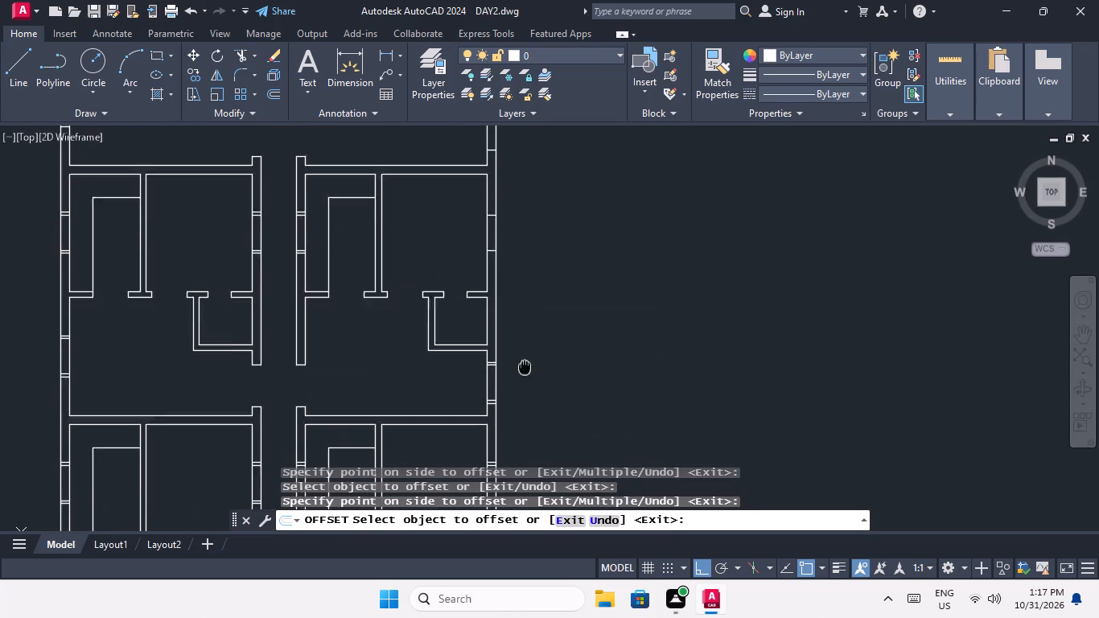
middle_drag(525, 379, 521, 445)
scroll(488, 348, up, 3)
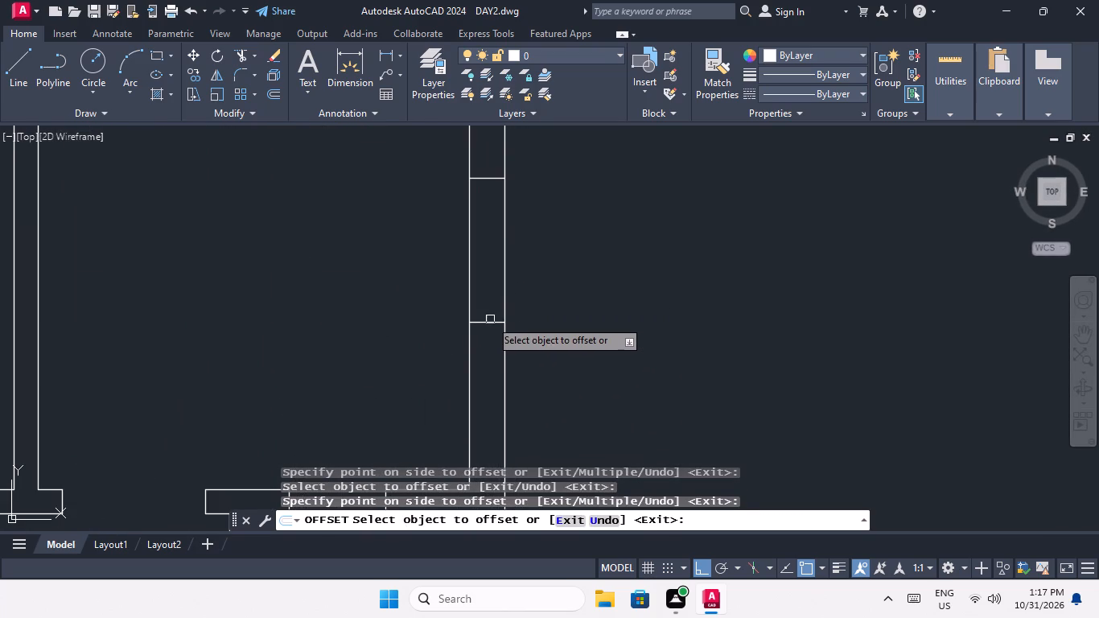
drag(489, 321, 486, 336)
click(480, 362)
scroll(481, 355, down, 2)
middle_drag(534, 320, 547, 398)
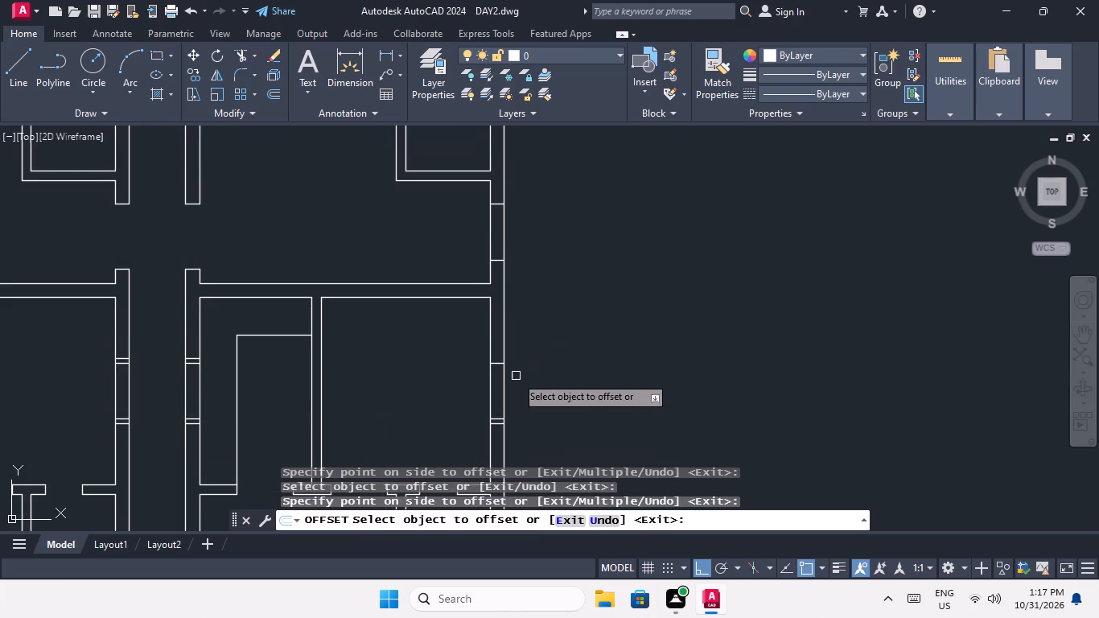
scroll(496, 369, up, 3)
click(500, 349)
click(482, 287)
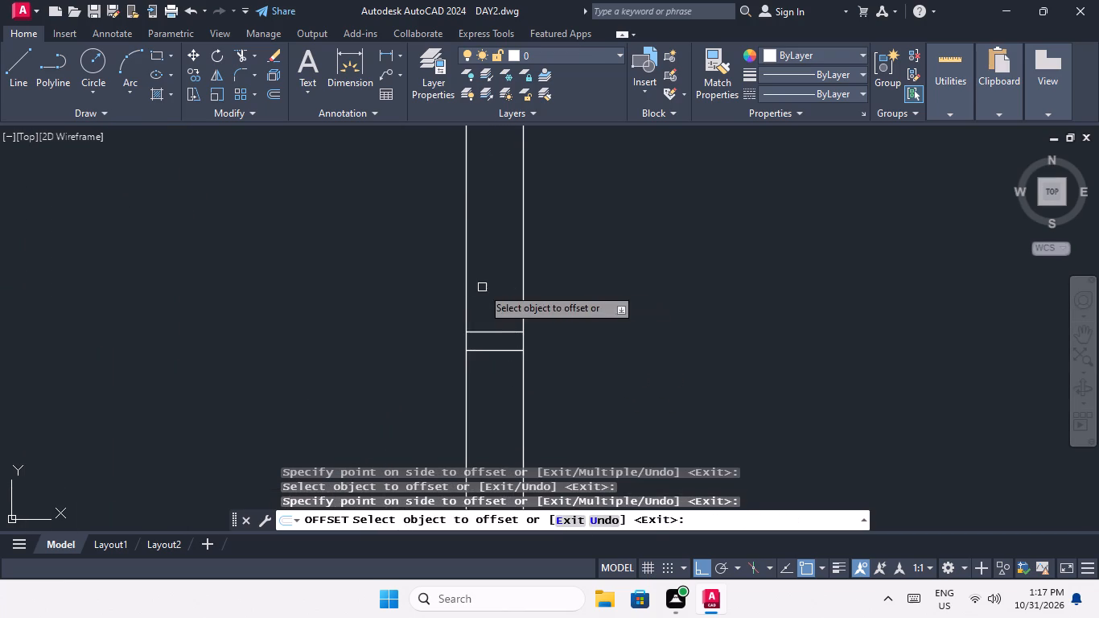
Offset the bottom and top edge lines of the lower window on the second right unit's outer wall 3" outward.
scroll(482, 287, down, 2)
middle_drag(592, 319, 601, 449)
scroll(497, 279, up, 3)
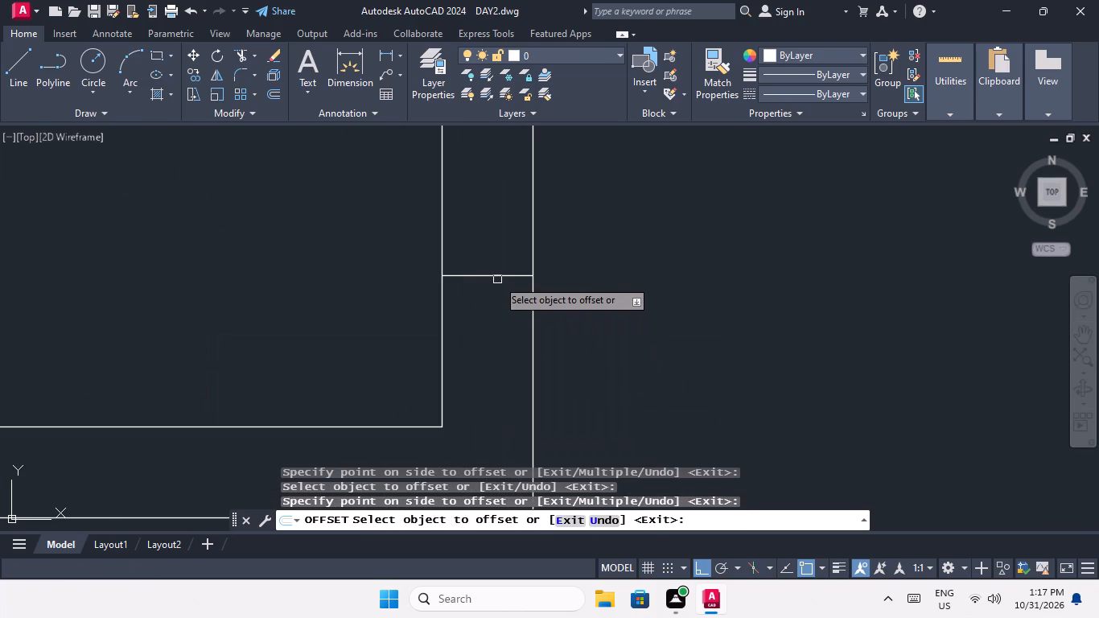
drag(496, 273, 493, 286)
click(484, 340)
scroll(485, 336, down, 3)
middle_drag(529, 328, 534, 407)
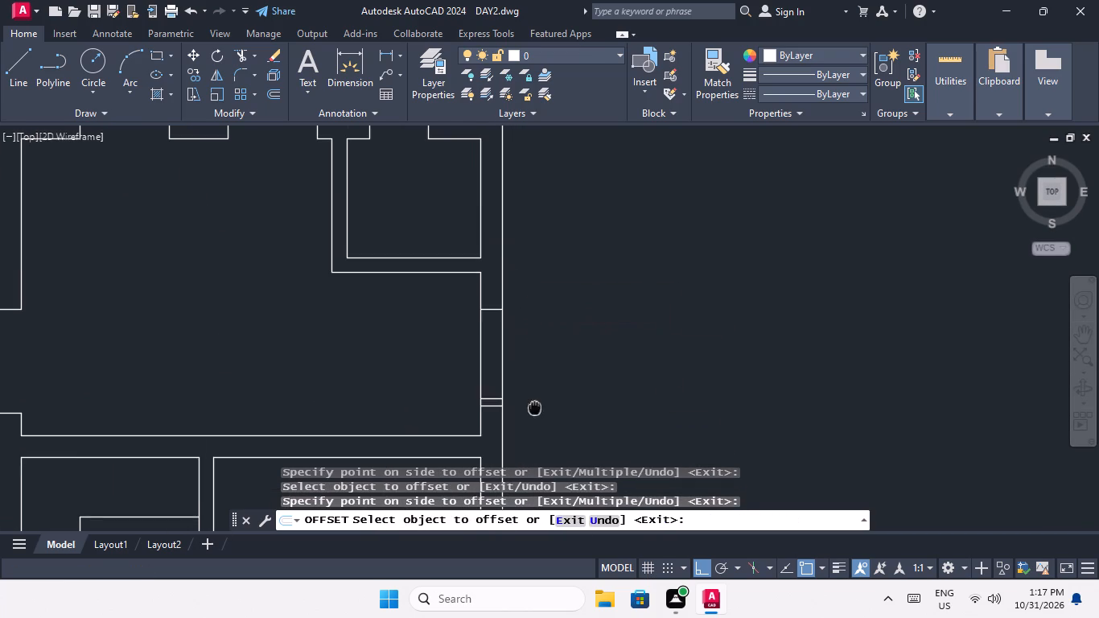
middle_drag(534, 407, 534, 406)
scroll(497, 315, up, 2)
click(480, 301)
click(477, 263)
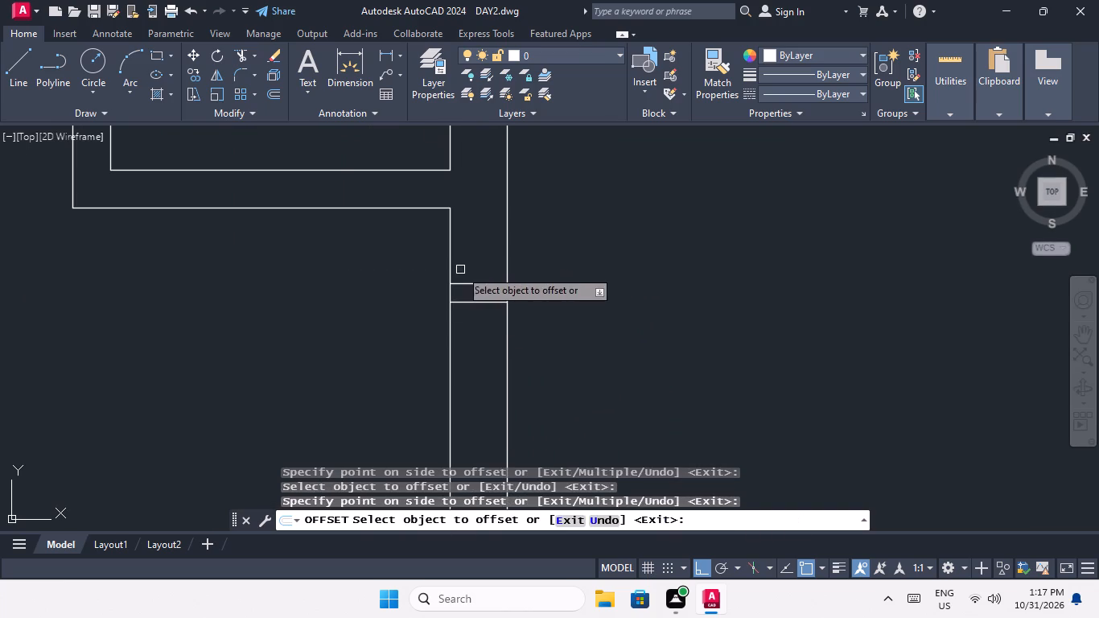
Offset the bottom and top edge lines of the upper window on the second right unit's outer wall 3" outward.
scroll(459, 270, down, 3)
middle_drag(507, 286, 520, 459)
middle_drag(529, 352, 525, 436)
scroll(485, 365, up, 2)
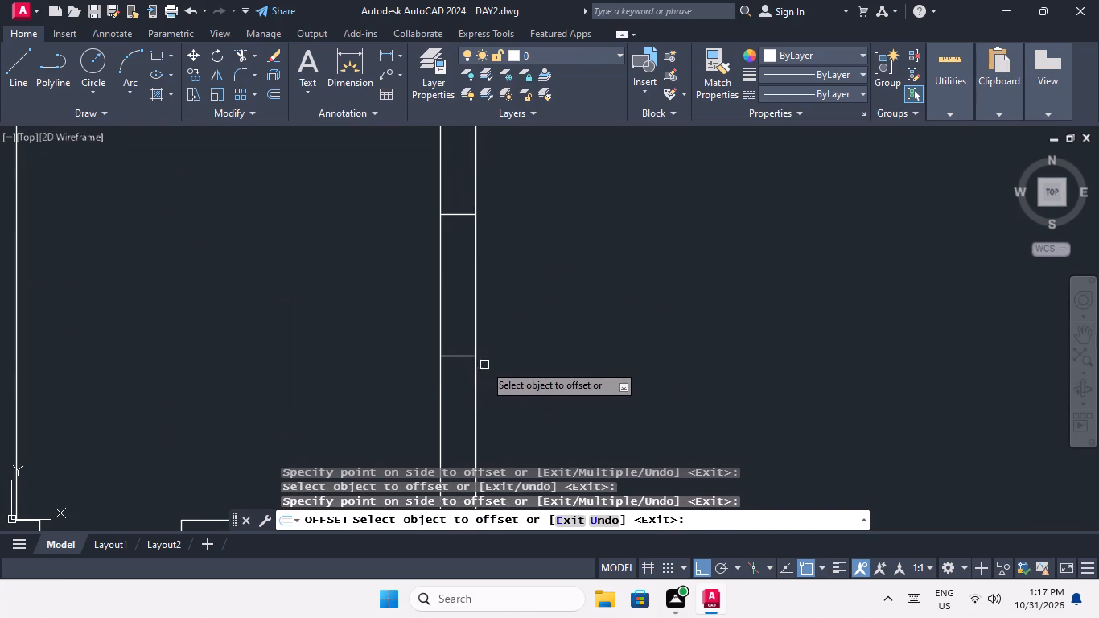
drag(461, 355, 461, 376)
click(463, 413)
middle_drag(526, 355, 540, 451)
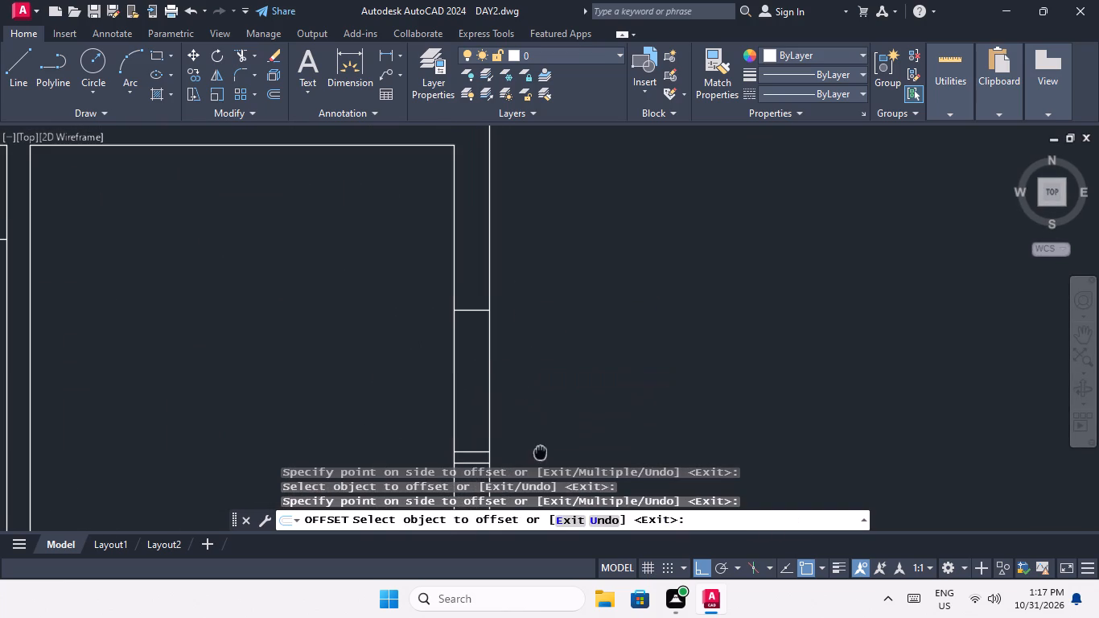
middle_drag(540, 451, 540, 451)
click(474, 310)
click(480, 266)
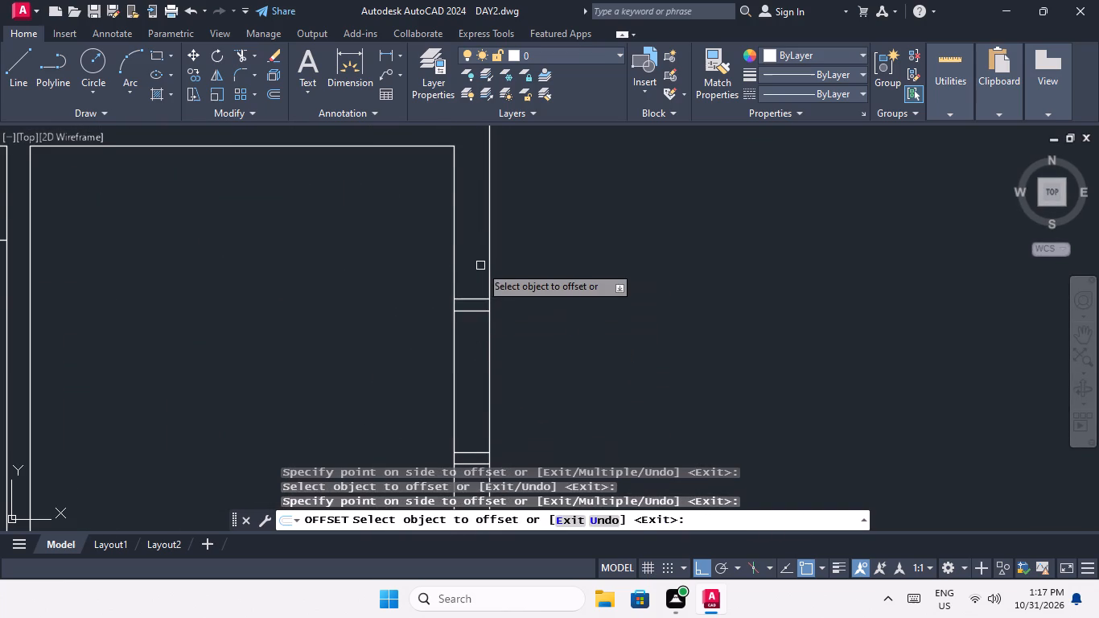
Offset the bottom and top edge lines of the lower window on the top right unit's outer wall 3" outward.
scroll(480, 266, down, 2)
middle_drag(521, 286, 525, 477)
scroll(484, 374, up, 3)
drag(475, 386, 475, 410)
click(471, 456)
middle_drag(548, 366, 577, 503)
click(503, 295)
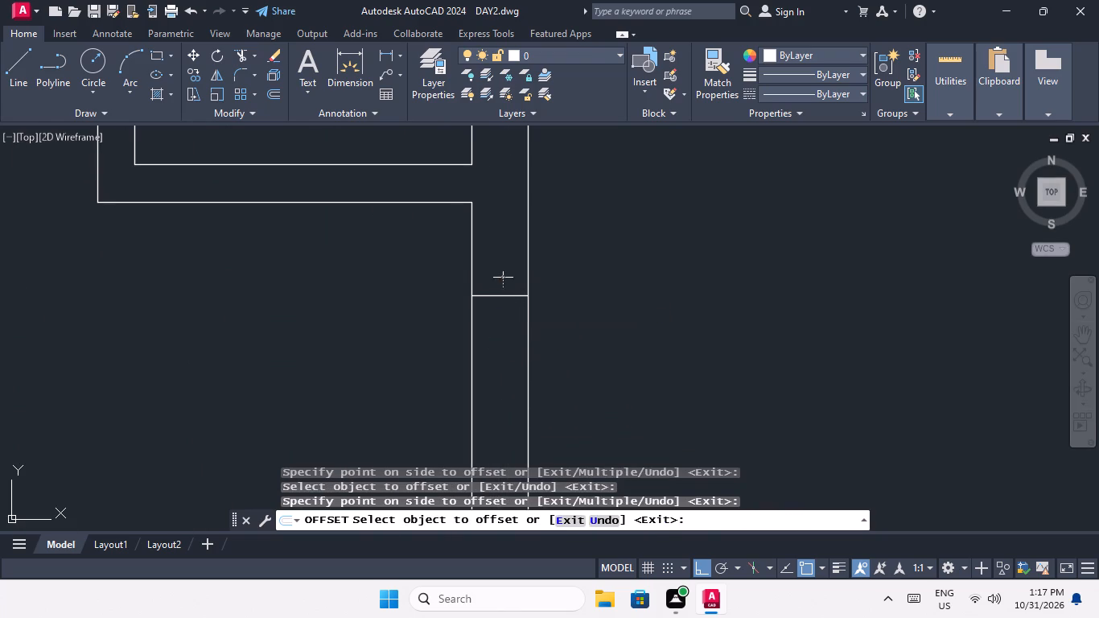
click(505, 262)
Offset the bottom and top edge lines of the upper window on the top right unit's outer wall 3" outward and end the offsetting.
scroll(508, 265, down, 3)
middle_drag(596, 278, 619, 521)
scroll(533, 361, up, 1)
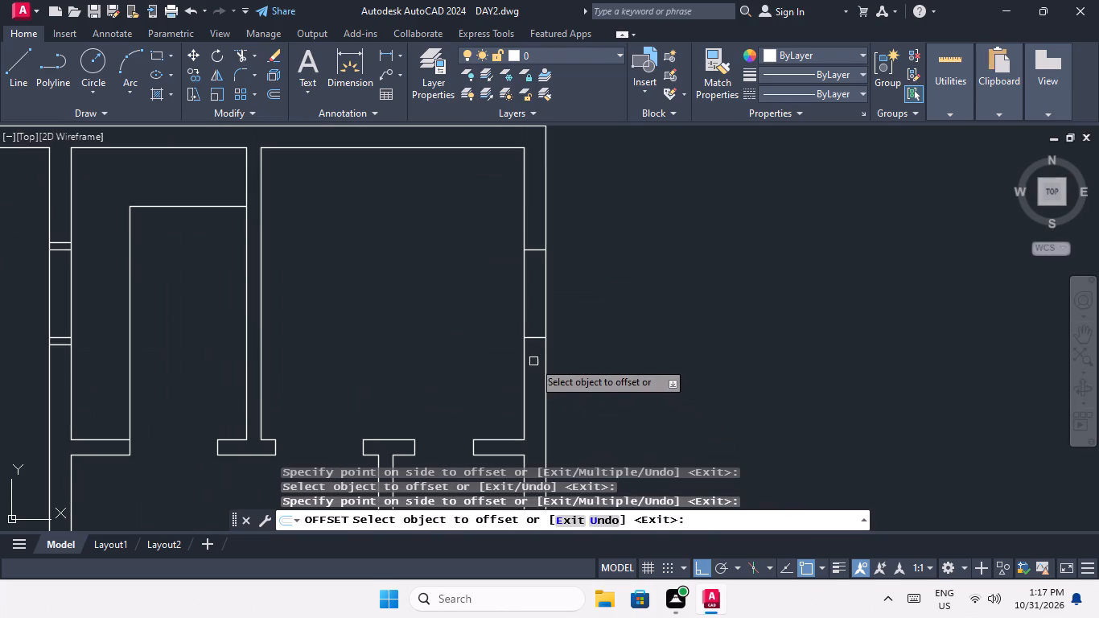
drag(541, 339, 537, 352)
click(533, 380)
middle_drag(594, 344, 605, 437)
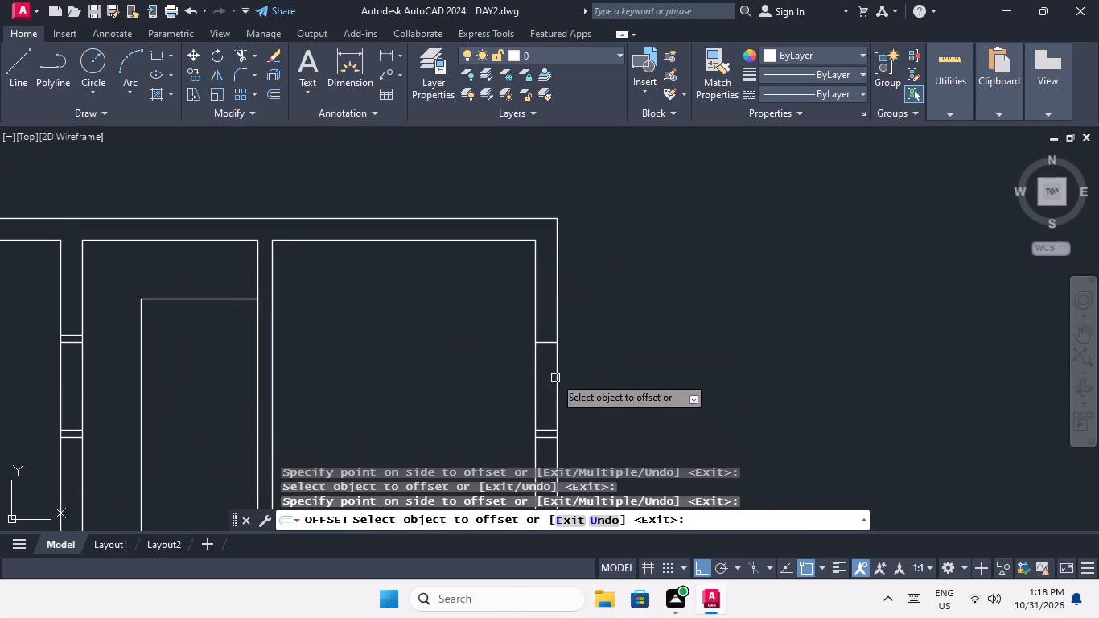
drag(548, 344, 548, 333)
click(549, 303)
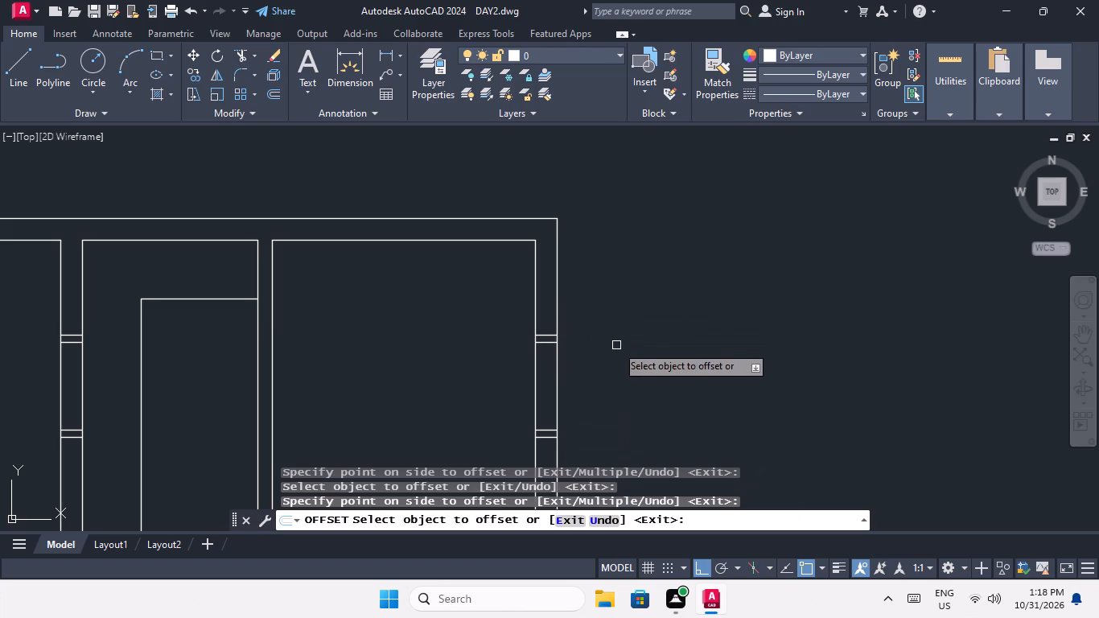
key(Escape)
key(Escape)
key(Escape)
Draw a vertical line joining the midpoints of the inner edge lines of the upper window on the top left unit's outer wall.
key(l)
key(space)
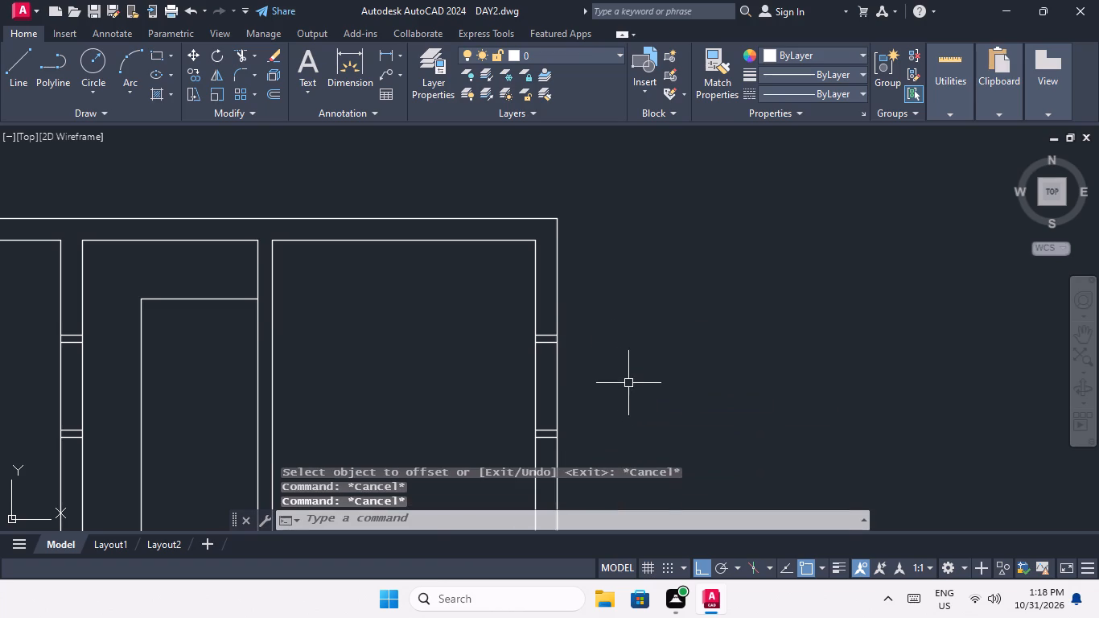
middle_drag(664, 368, 827, 278)
scroll(805, 289, down, 1)
middle_drag(319, 364, 673, 356)
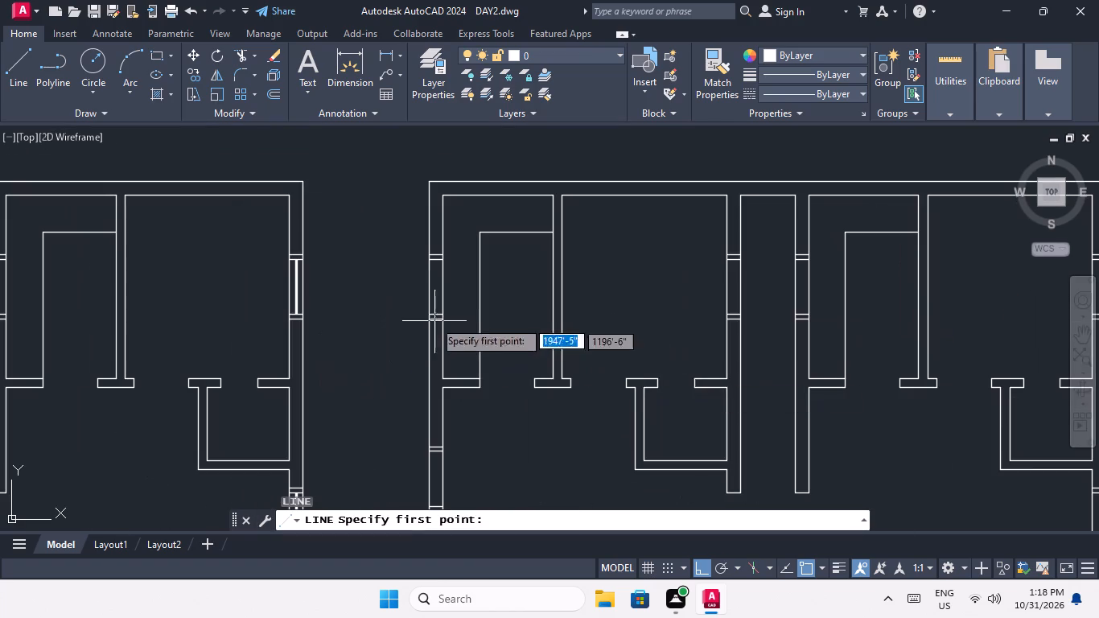
scroll(414, 258, up, 3)
drag(444, 255, 442, 268)
click(443, 473)
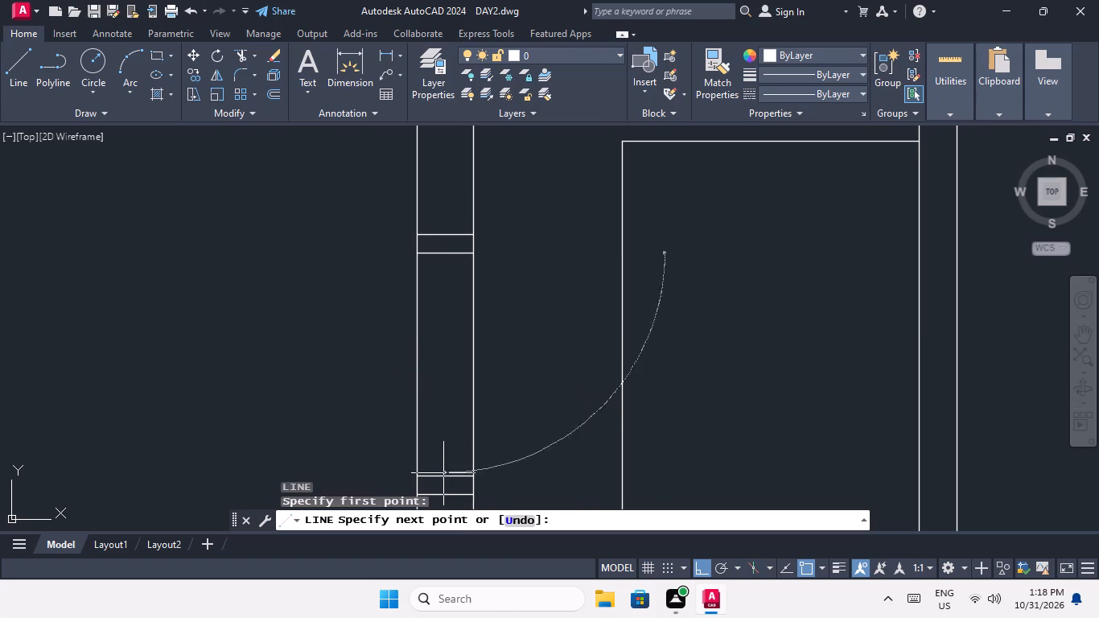
scroll(442, 315, down, 3)
key(space)
Draw a vertical line joining the midpoints of the inner edge lines of the lower window on the top left unit's outer wall.
middle_drag(457, 385, 461, 278)
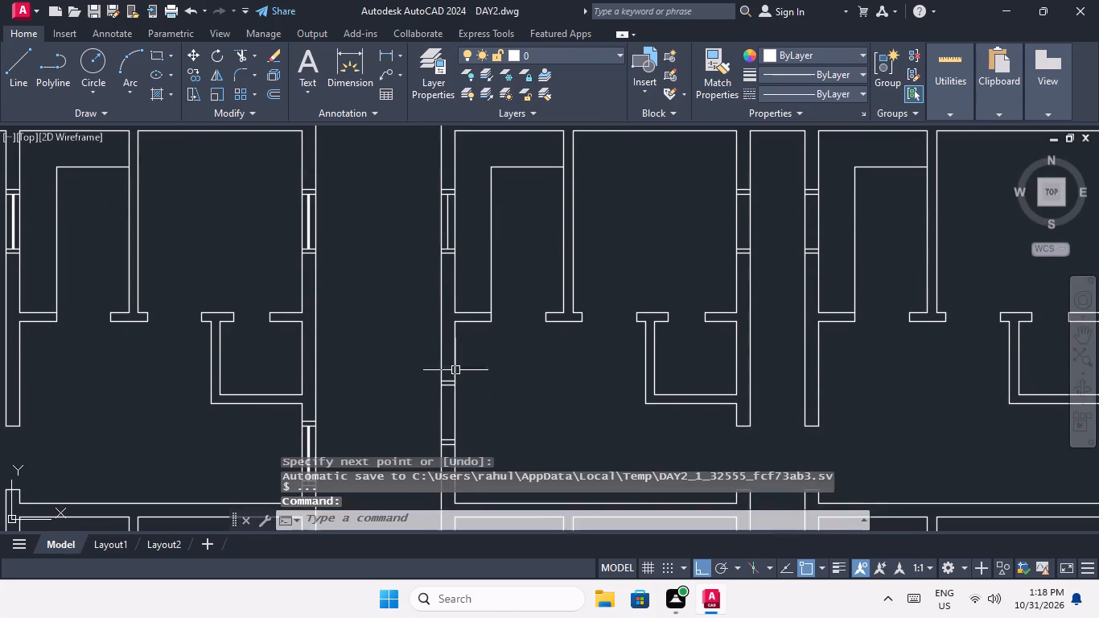
key(space)
scroll(441, 401, up, 2)
middle_drag(454, 395, 467, 274)
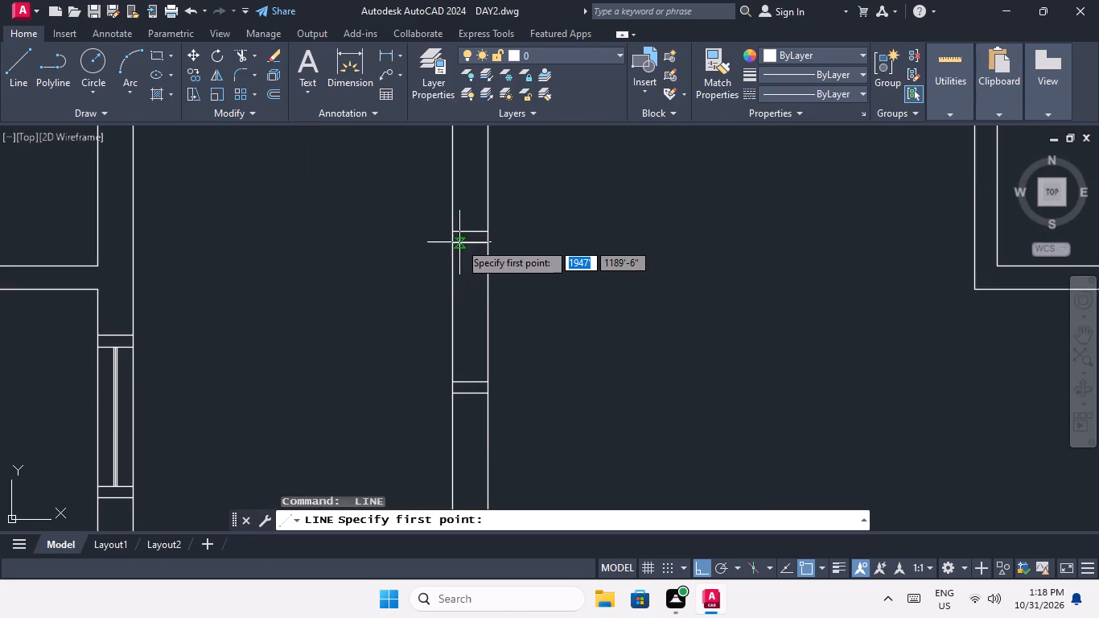
drag(471, 244, 472, 253)
click(471, 387)
key(space)
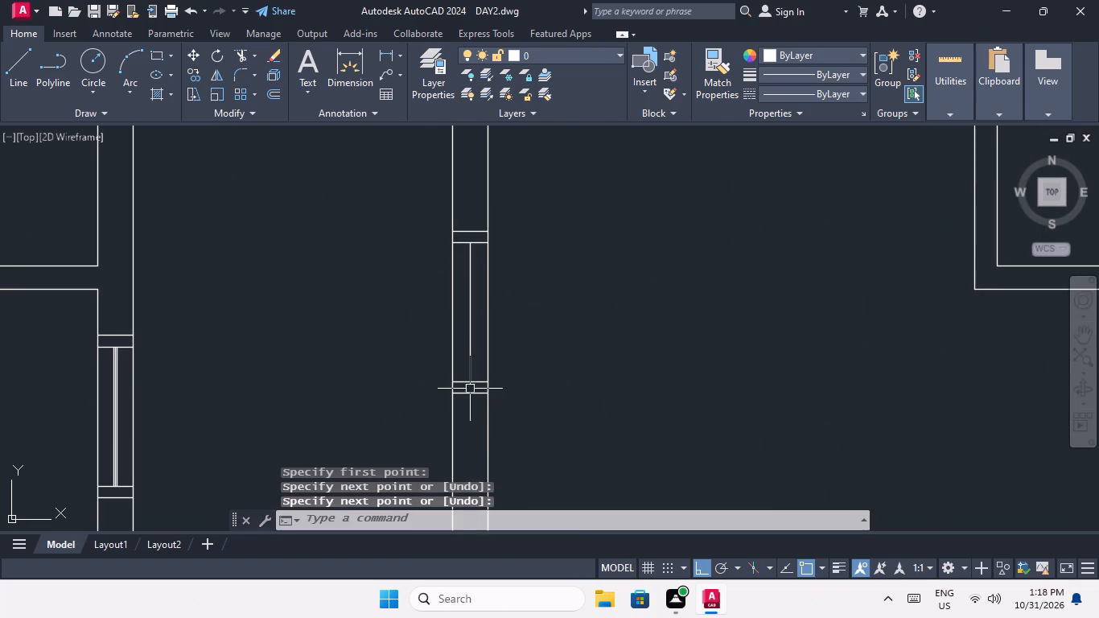
Draw a vertical line joining the midpoints of the inner edge lines of the upper window on the second left unit's outer wall.
middle_drag(466, 389, 464, 218)
middle_drag(481, 385, 482, 209)
middle_drag(458, 357, 458, 79)
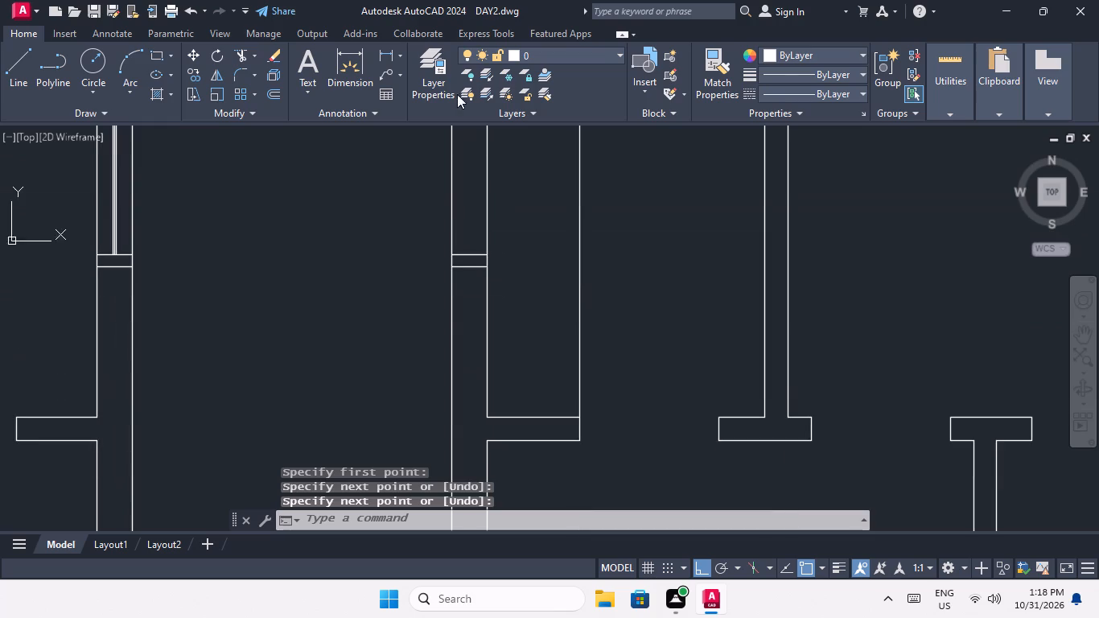
middle_drag(463, 208, 449, 344)
key(space)
drag(453, 252, 454, 292)
click(454, 393)
key(space)
Draw a vertical line joining the midpoints of the inner edge lines of the lower window on the second left unit's outer wall.
middle_drag(451, 366, 451, 262)
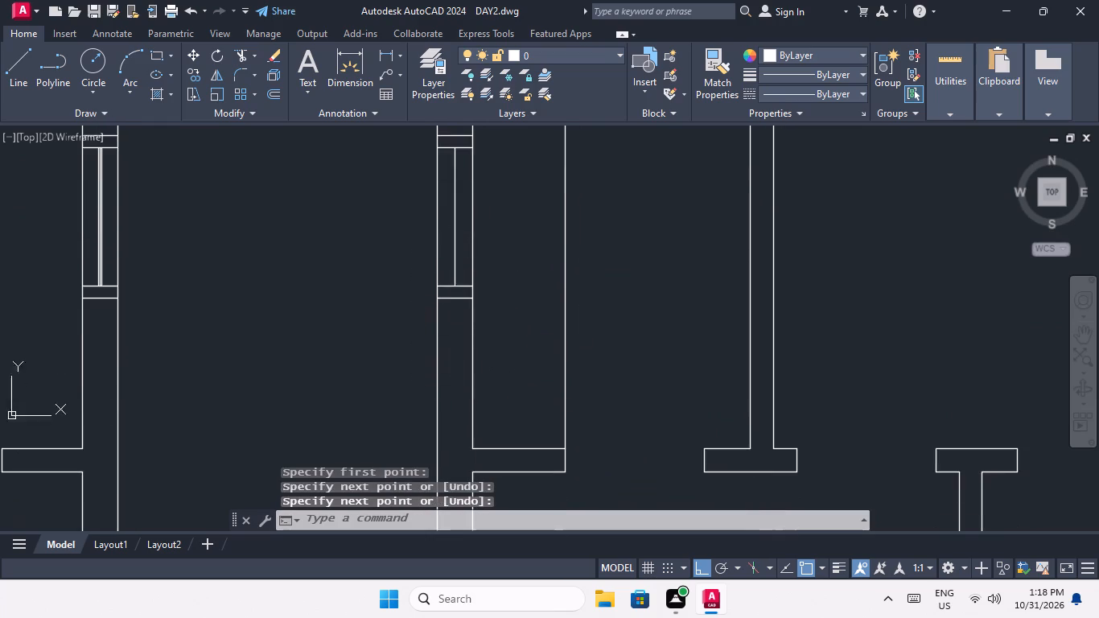
middle_drag(481, 398, 480, 280)
scroll(477, 294, down, 2)
middle_drag(469, 371, 467, 311)
key(space)
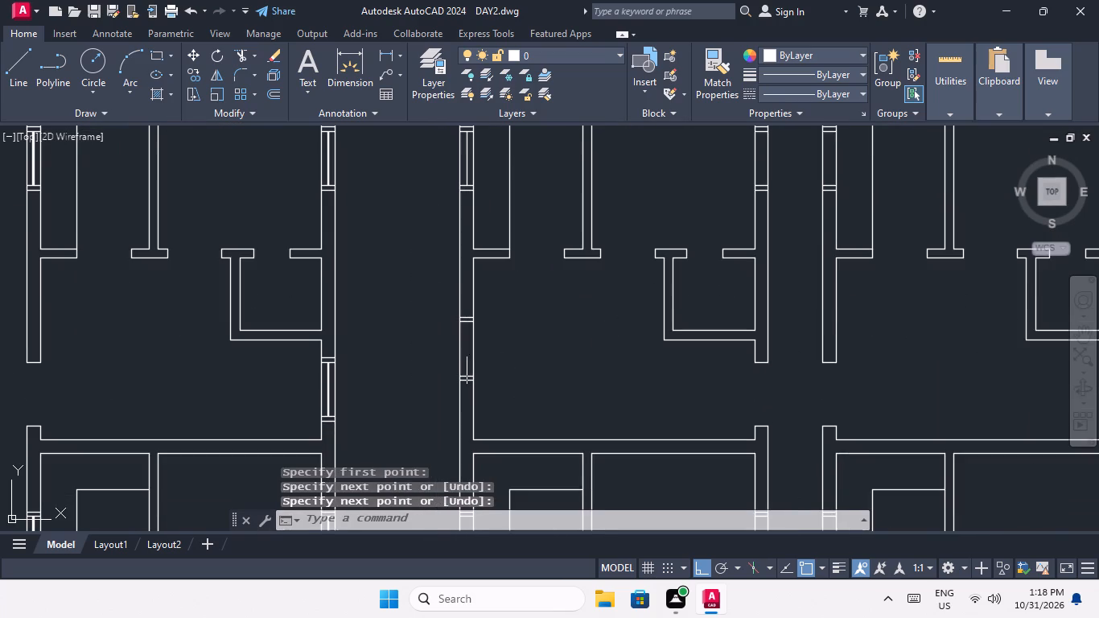
scroll(469, 341, up, 3)
click(457, 266)
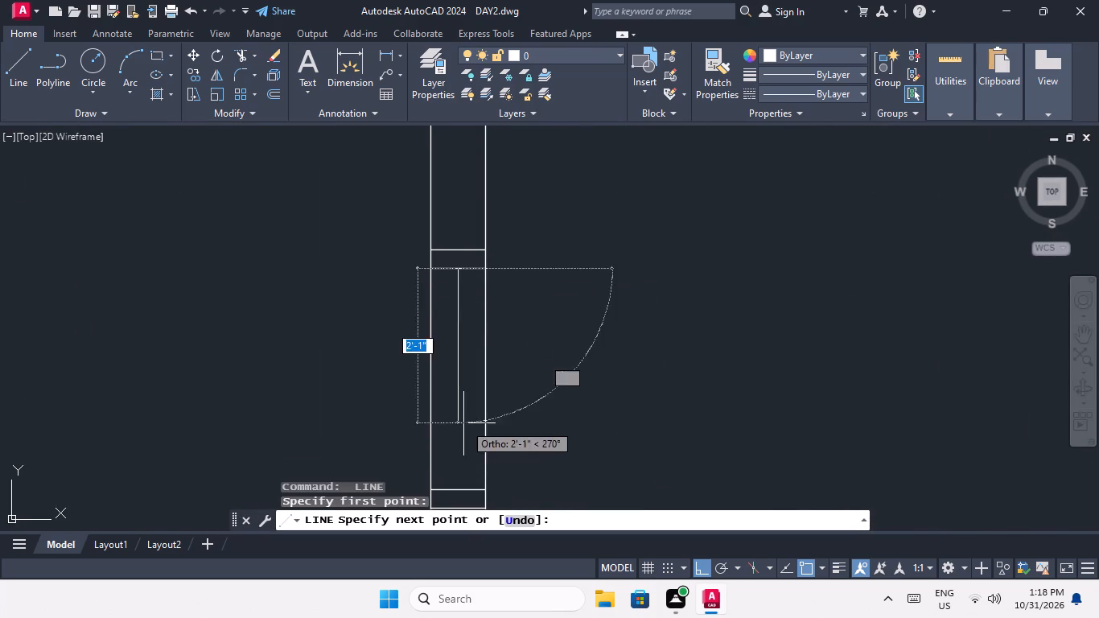
middle_drag(458, 423, 465, 302)
click(463, 371)
key(space)
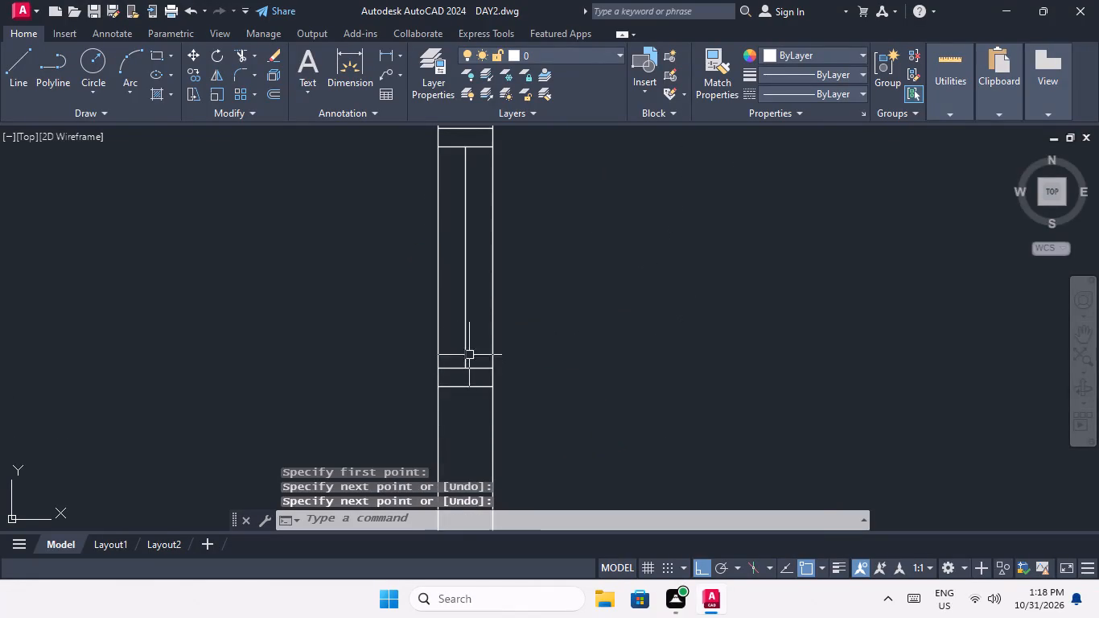
Draw a vertical line joining the midpoints of the inner edge lines of the upper window on the third left unit's outer wall.
middle_drag(469, 354, 469, 300)
scroll(469, 241, down, 3)
middle_drag(472, 336, 472, 241)
key(space)
scroll(472, 328, up, 2)
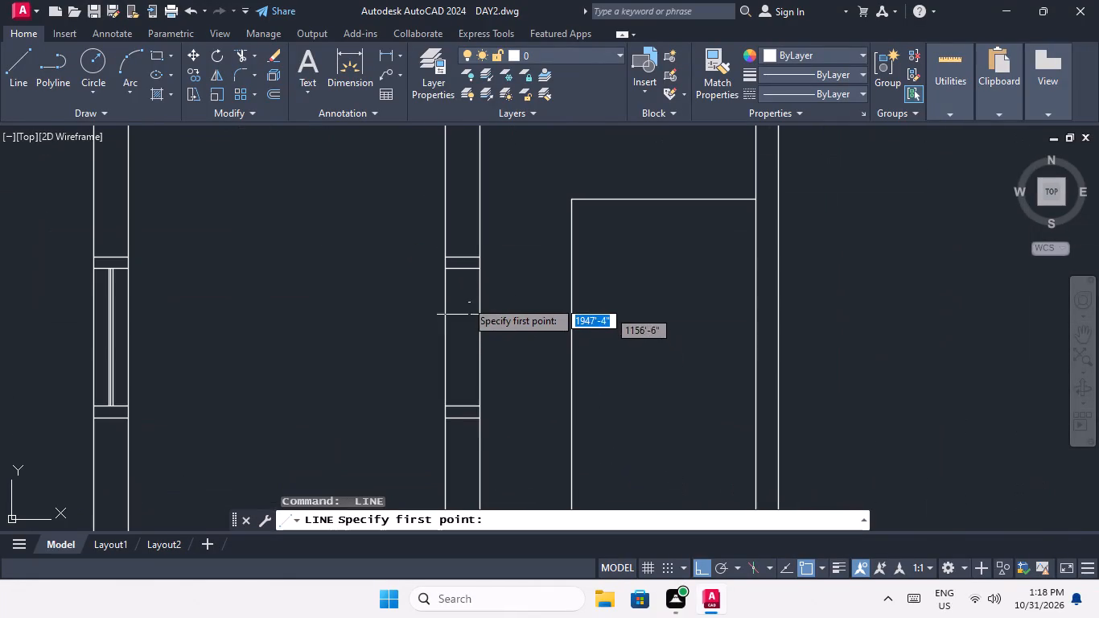
drag(459, 270, 459, 282)
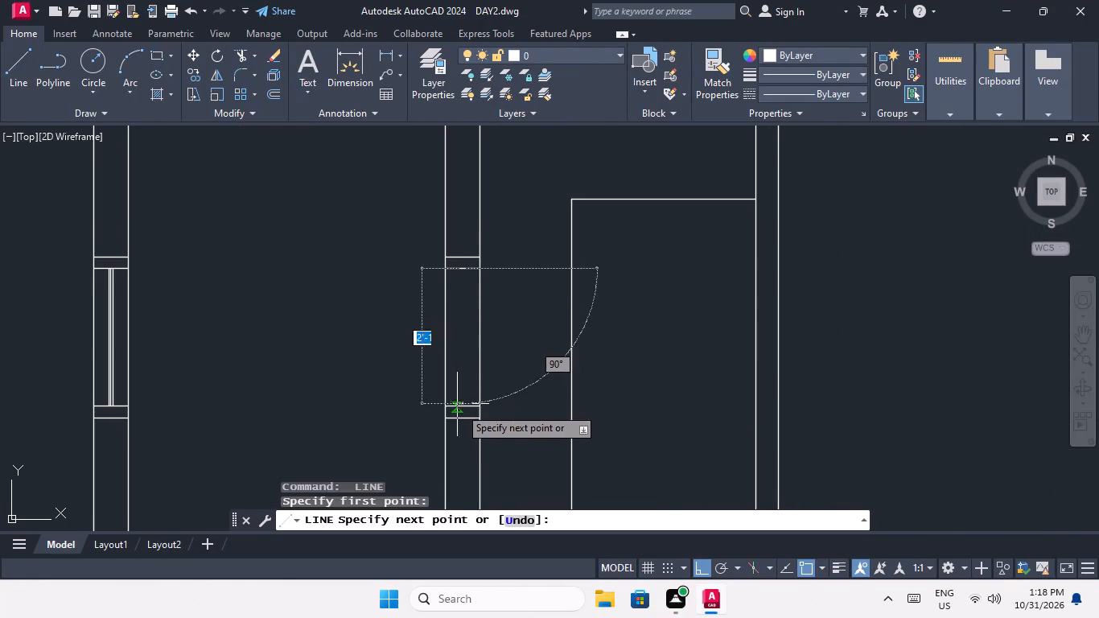
click(465, 408)
key(space)
Draw a vertical line joining the midpoints of the inner edge lines of the lower window on the third left unit's outer wall.
middle_drag(467, 361, 443, 207)
scroll(442, 239, down, 2)
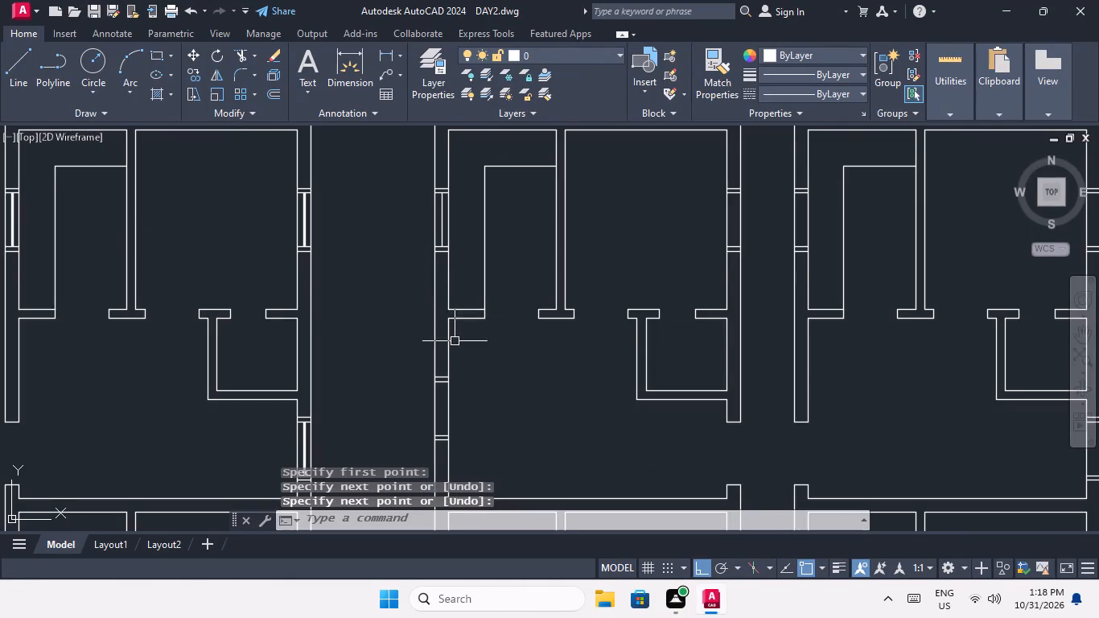
middle_drag(447, 360, 447, 219)
key(space)
scroll(437, 238, up, 2)
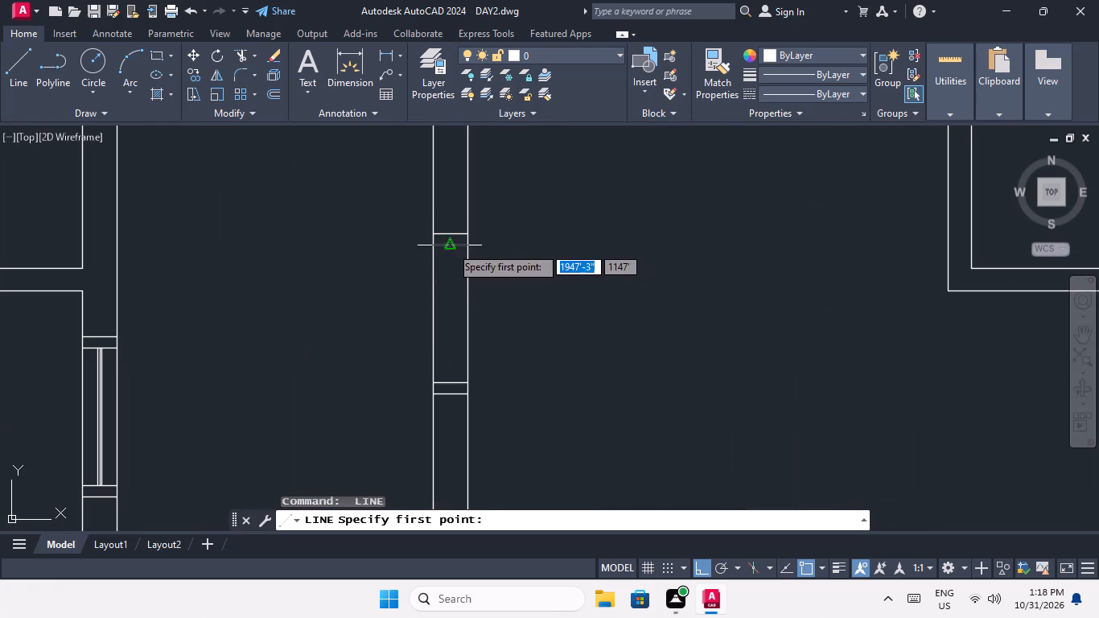
click(451, 246)
click(452, 381)
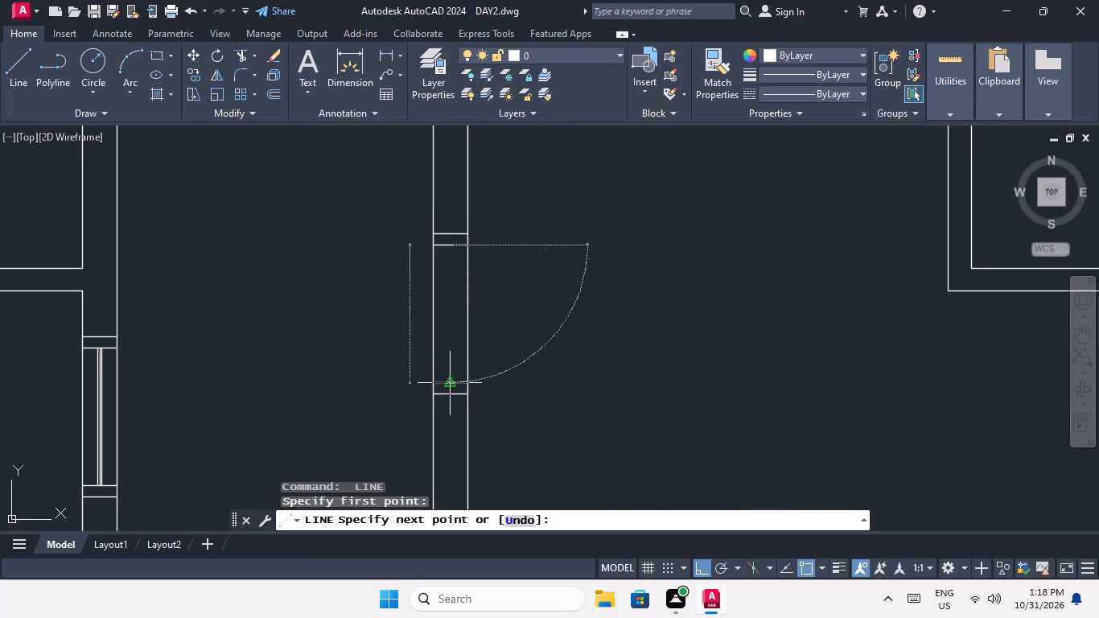
key(space)
Draw a vertical line joining the midpoints of the inner edge lines of the upper window on the bottom left unit's outer wall.
middle_drag(467, 333, 466, 215)
scroll(467, 221, down, 3)
scroll(454, 332, up, 1)
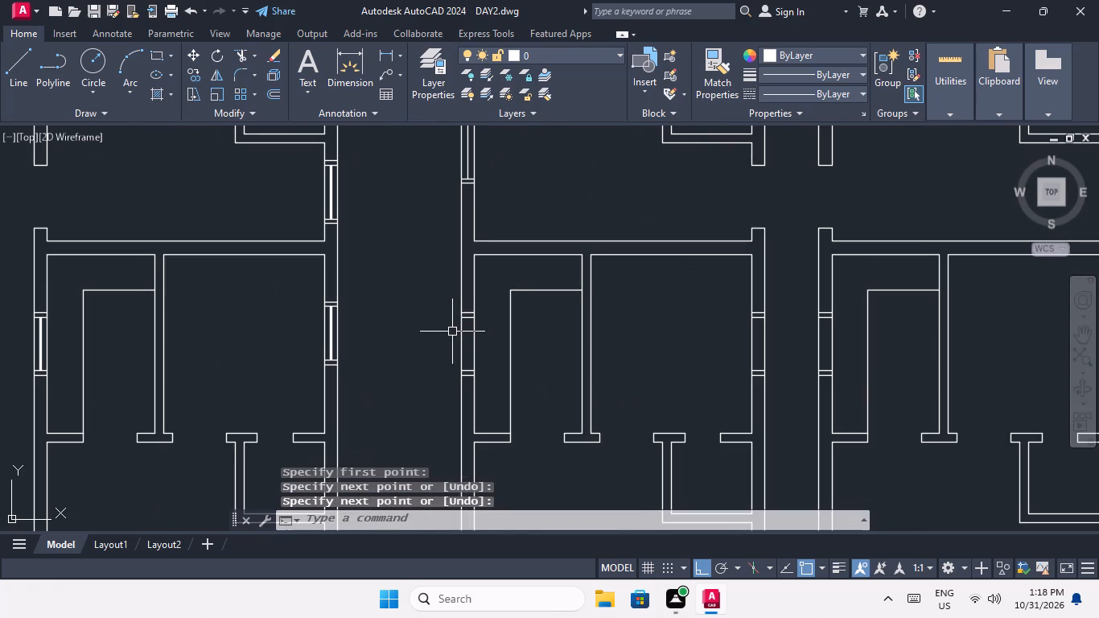
middle_drag(451, 330, 429, 257)
key(space)
scroll(442, 244, up, 2)
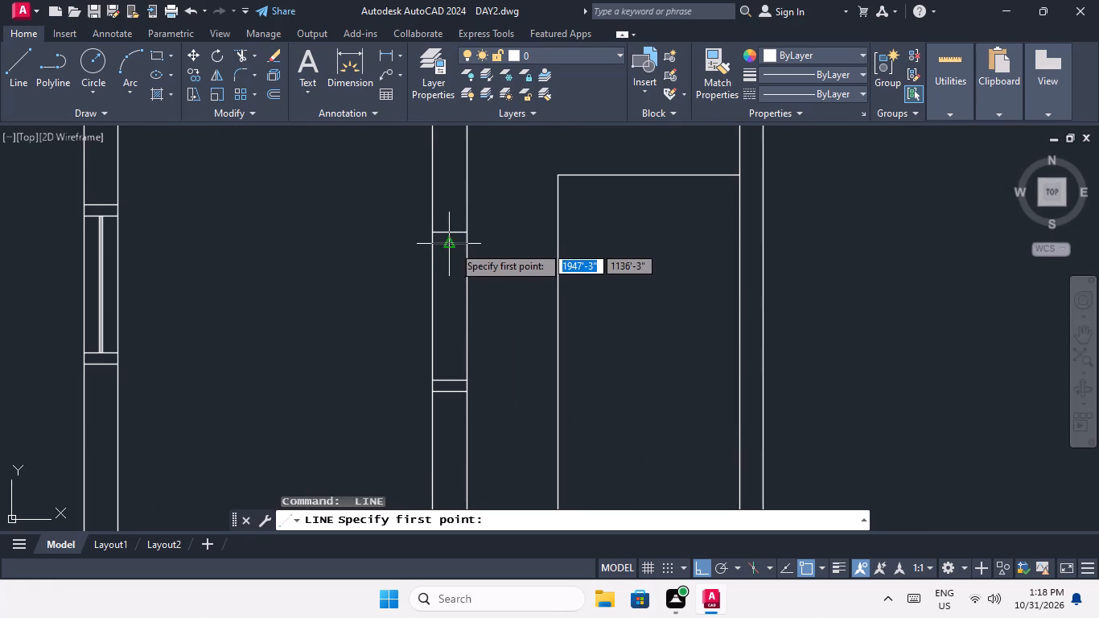
drag(453, 245, 452, 269)
click(451, 381)
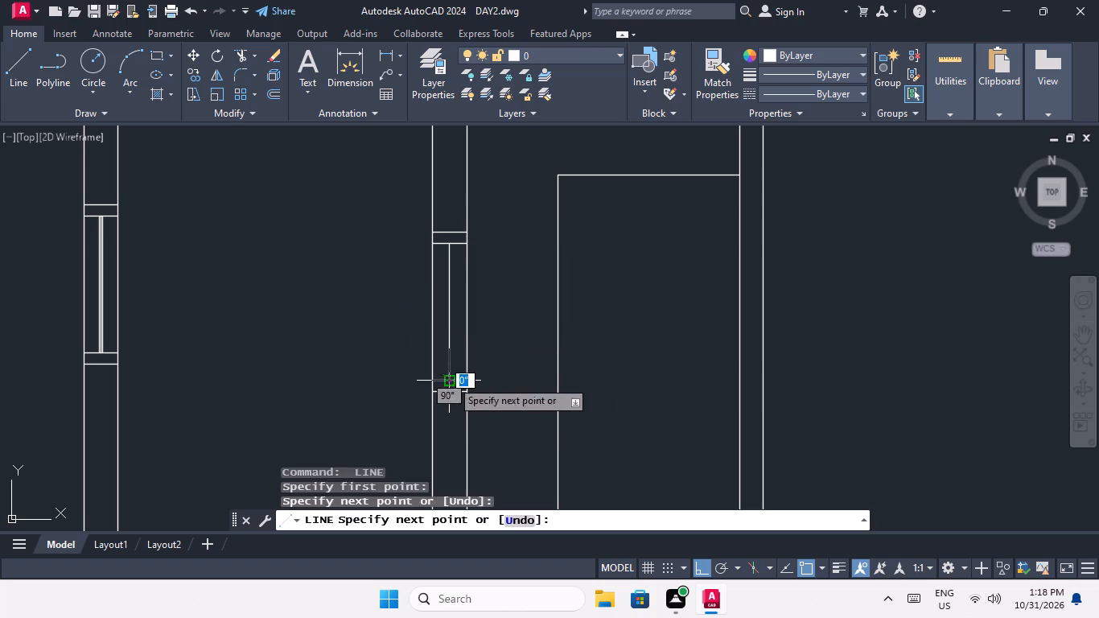
key(space)
Draw a vertical line joining the midpoints of the inner edge lines of the lower window on the bottom left unit's outer wall.
middle_drag(461, 334, 459, 251)
scroll(451, 307, down, 3)
middle_drag(462, 361, 449, 277)
key(space)
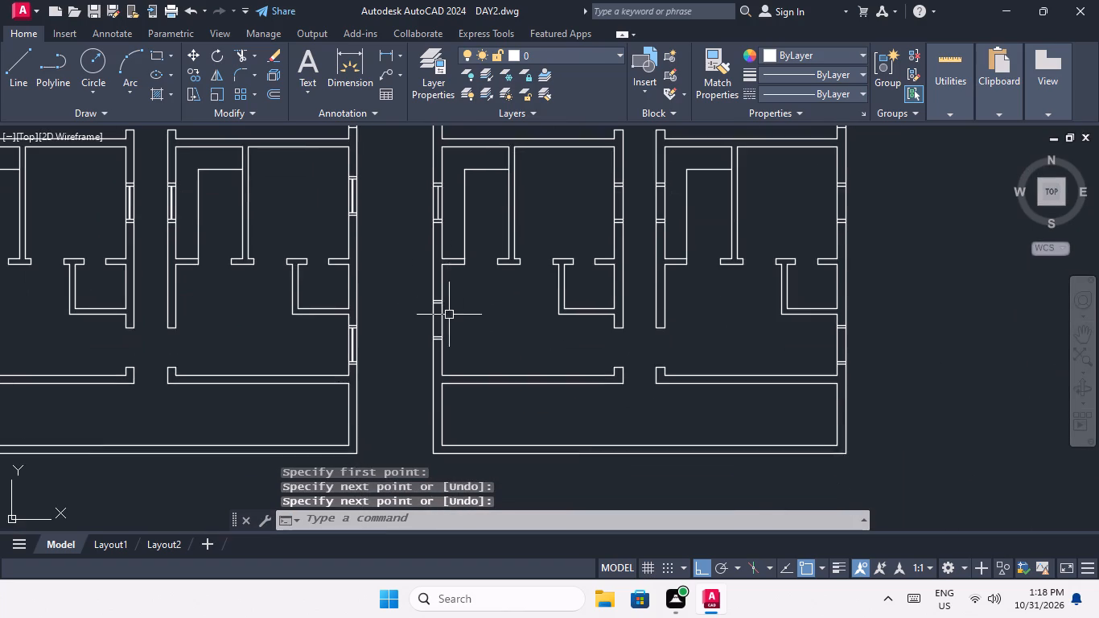
scroll(442, 316, up, 3)
click(419, 257)
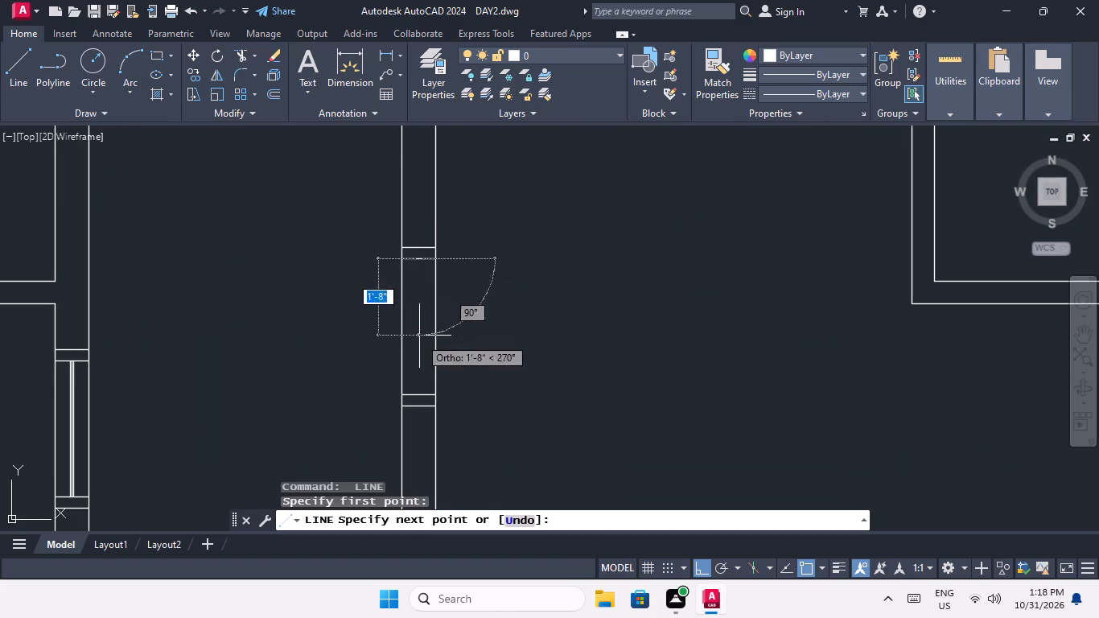
click(418, 396)
key(space)
Draw a vertical line joining the midpoints of the inner edge lines of the window on the bottom left unit's corridor wall.
middle_drag(499, 286, 377, 355)
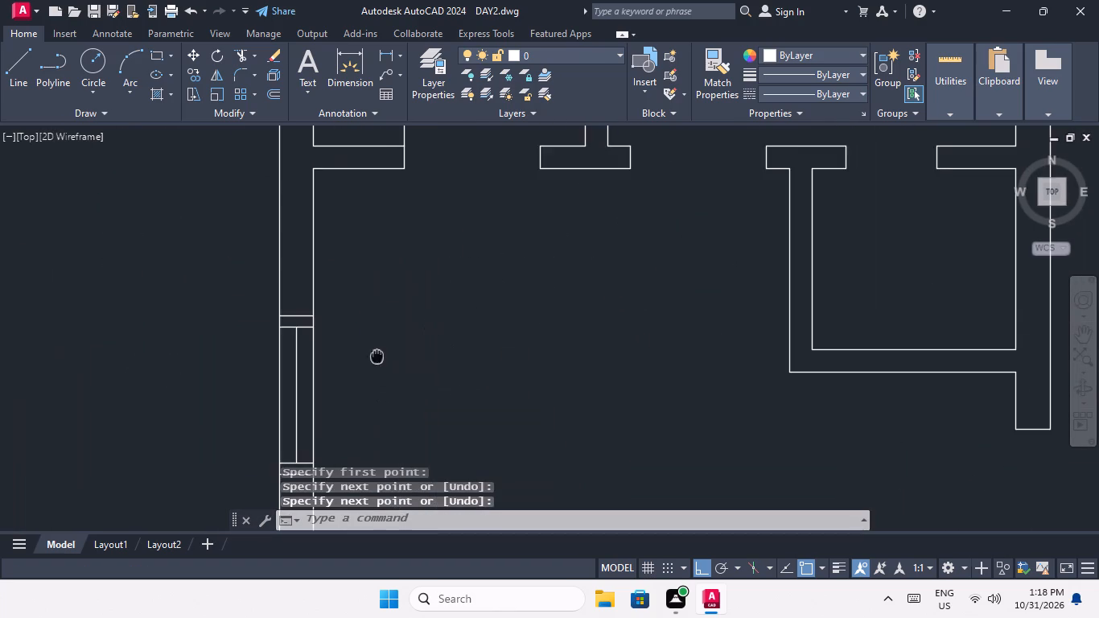
scroll(448, 279, down, 3)
middle_drag(587, 306, 438, 465)
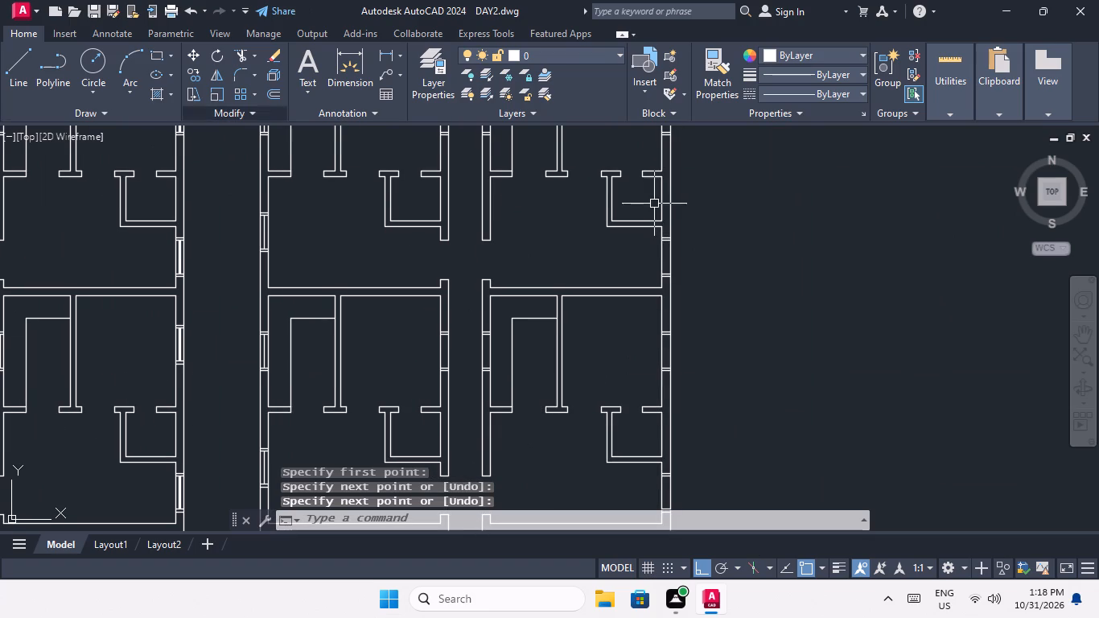
scroll(447, 376, down, 1)
scroll(449, 374, up, 1)
middle_drag(451, 373, 471, 288)
middle_drag(475, 293, 489, 322)
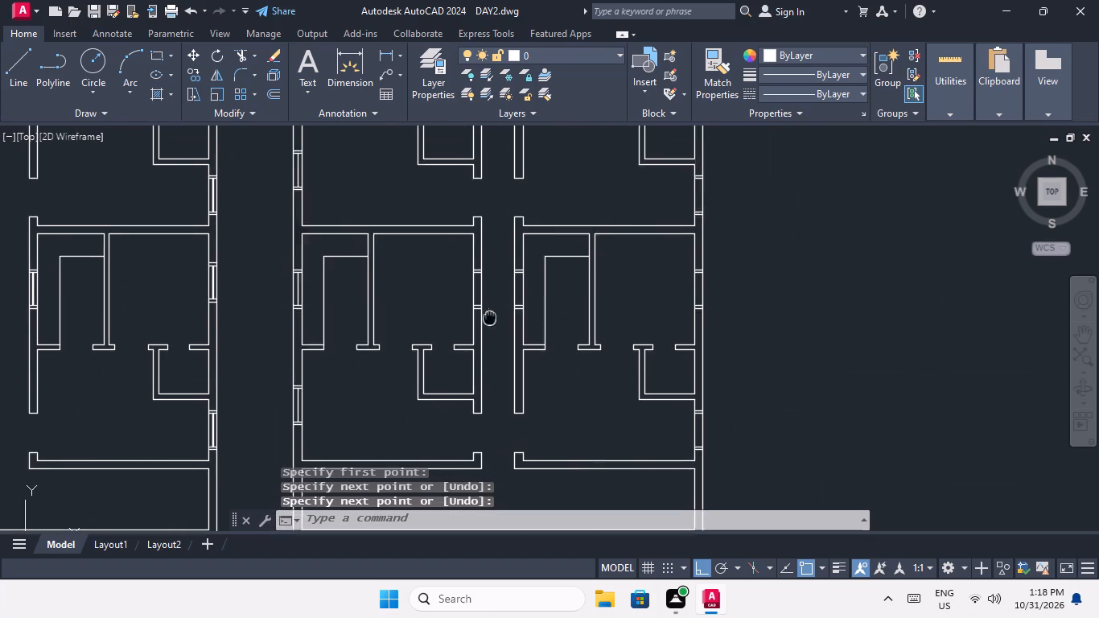
middle_drag(489, 322, 488, 340)
scroll(477, 317, up, 3)
key(space)
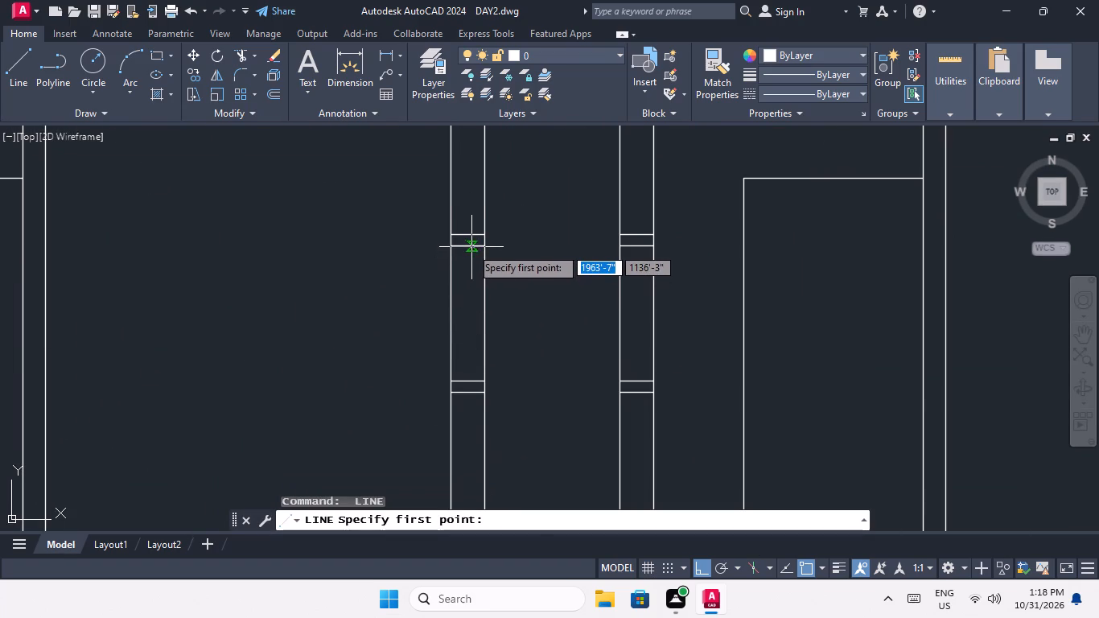
drag(467, 248, 465, 284)
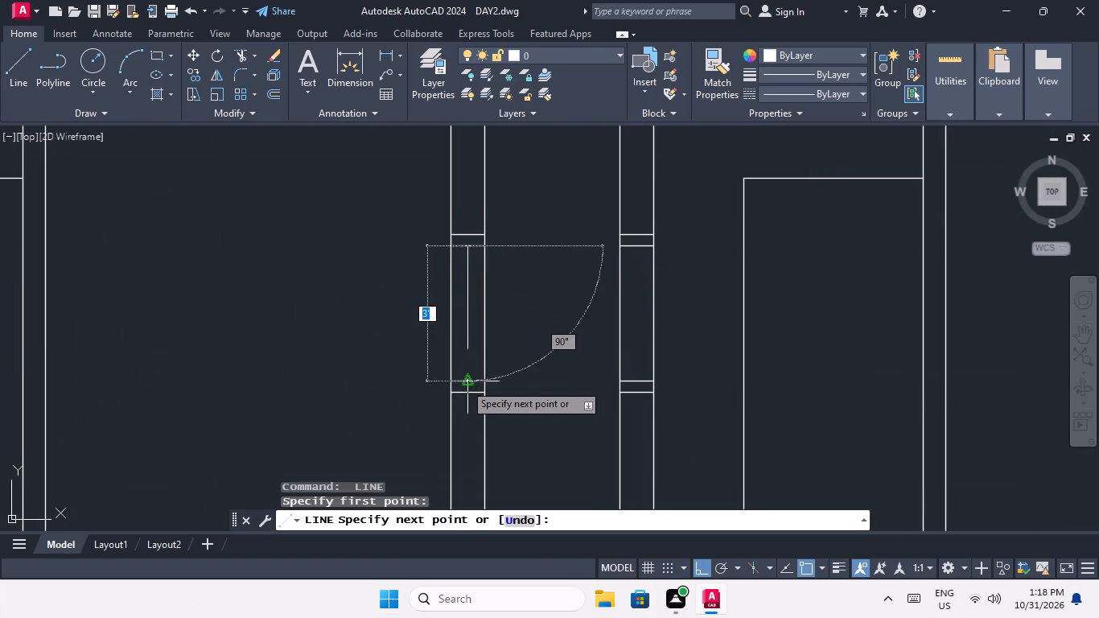
click(464, 382)
key(space)
Draw a vertical line joining the midpoints of the inner edge lines of the window on the third left unit's corridor wall.
scroll(517, 318, down, 2)
middle_drag(517, 344, 500, 439)
scroll(530, 301, down, 2)
middle_drag(530, 307, 517, 425)
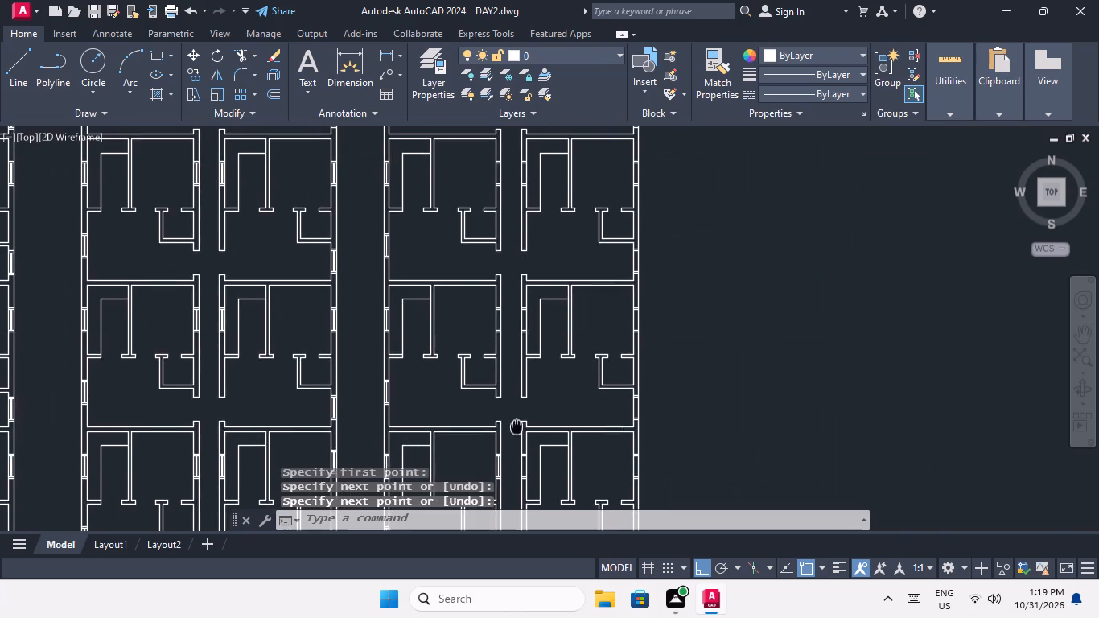
middle_drag(517, 425, 517, 426)
scroll(503, 287, up, 3)
key(space)
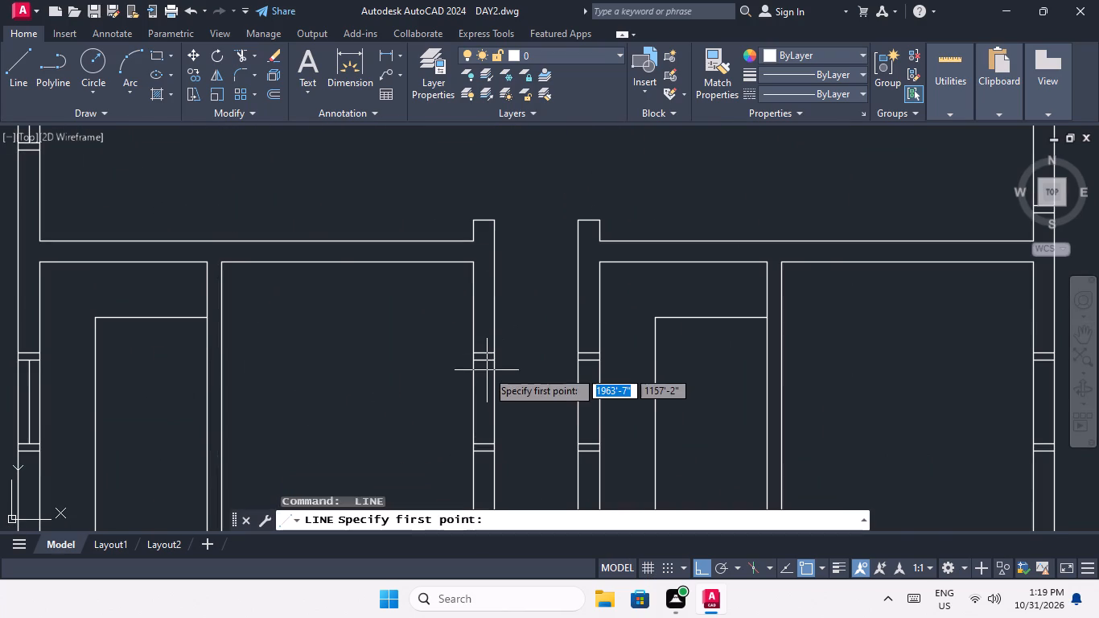
drag(485, 361, 486, 378)
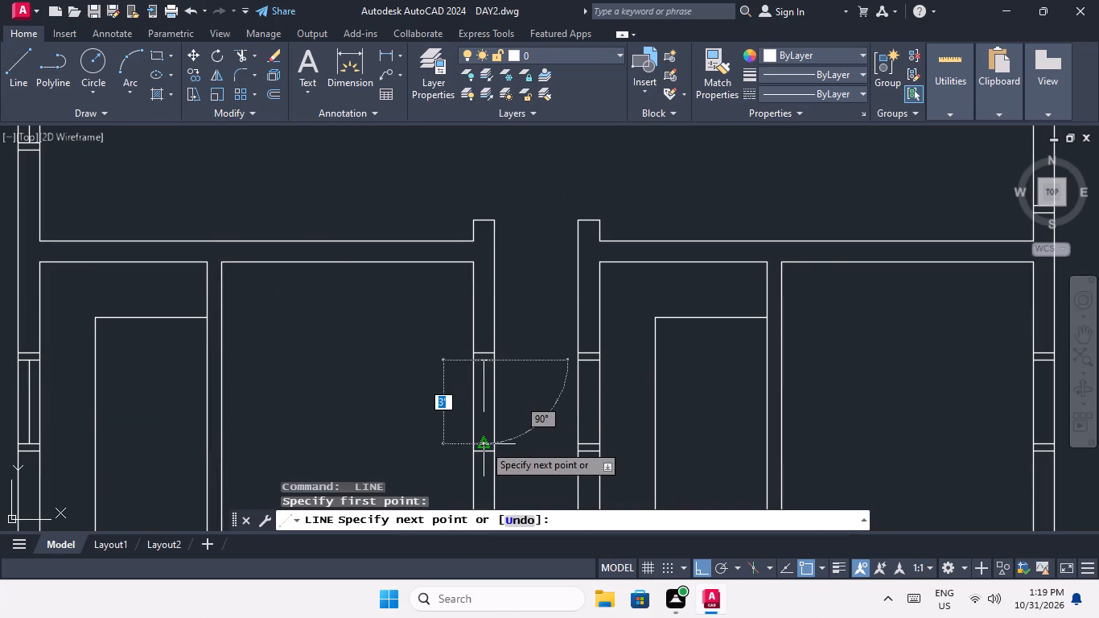
click(483, 444)
key(space)
Draw a vertical line joining the midpoints of the inner edge lines of the window on the second left unit's corridor wall.
middle_drag(523, 331, 524, 416)
scroll(537, 328, down, 3)
middle_drag(537, 327, 507, 461)
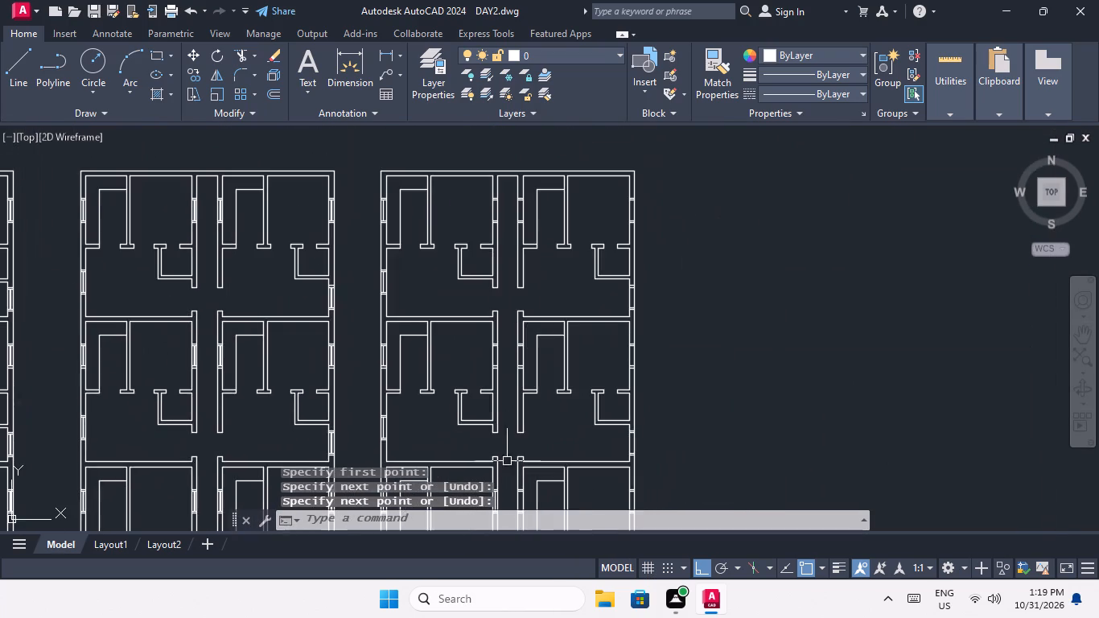
scroll(495, 350, up, 4)
key(space)
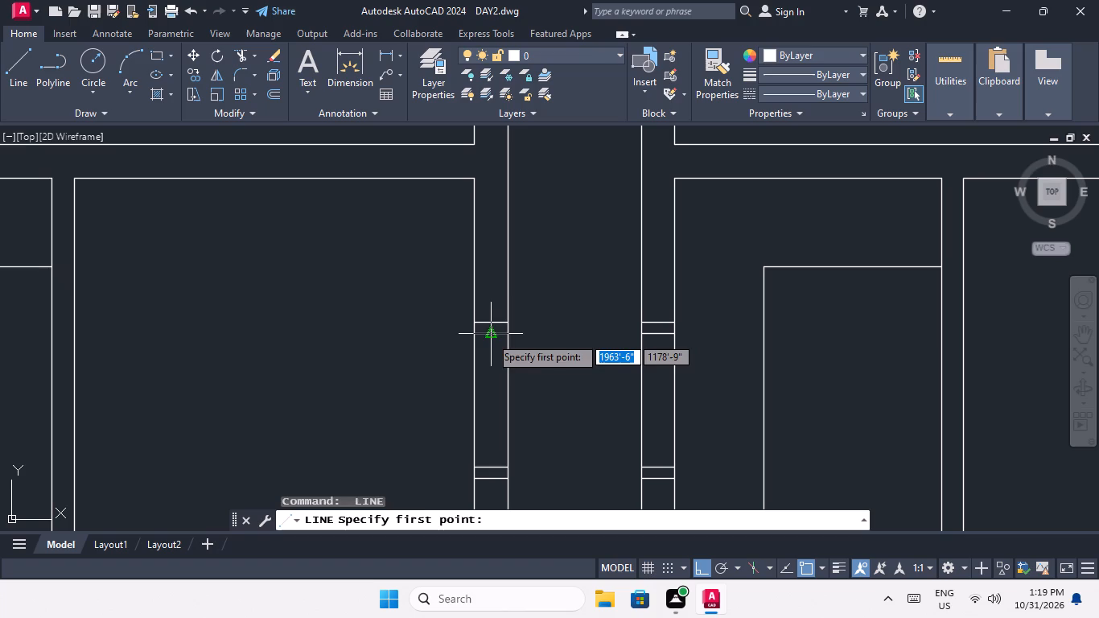
drag(491, 335, 491, 342)
click(491, 468)
key(space)
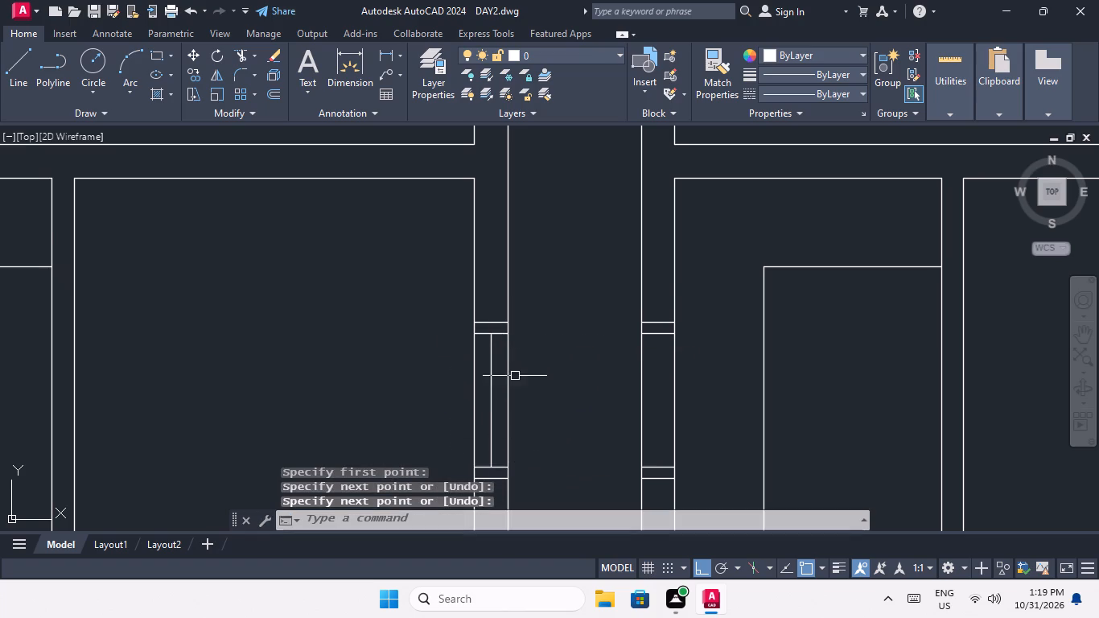
Draw a vertical line joining the midpoints of the inner edge lines of the window on the top left unit's corridor wall.
scroll(525, 315, down, 2)
middle_drag(527, 320, 484, 507)
scroll(493, 319, down, 1)
middle_drag(493, 328, 476, 415)
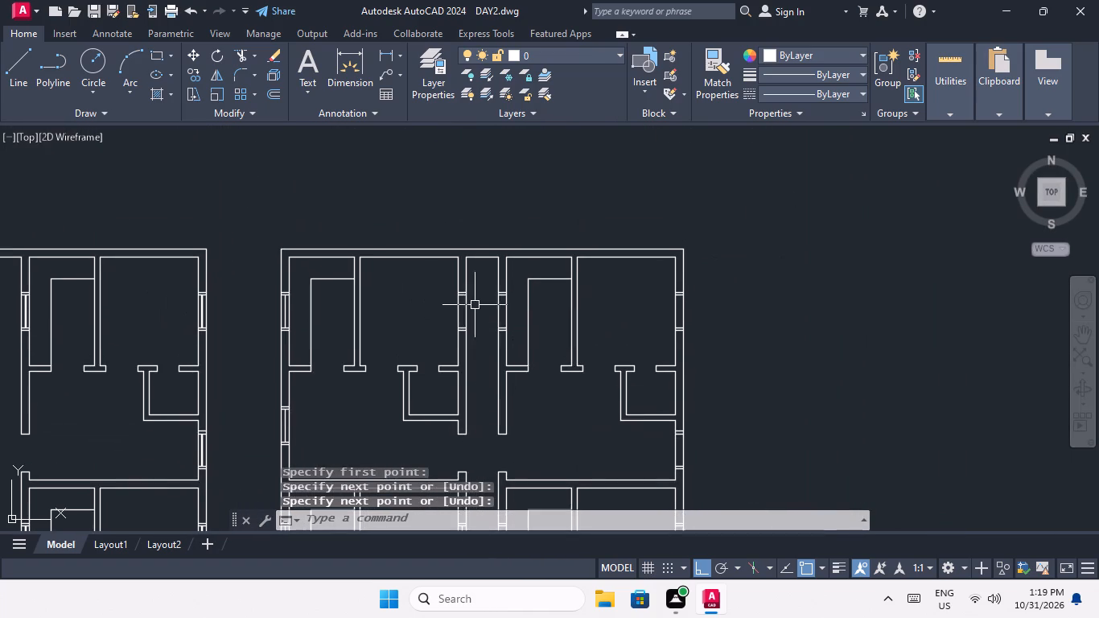
key(space)
scroll(463, 299, up, 3)
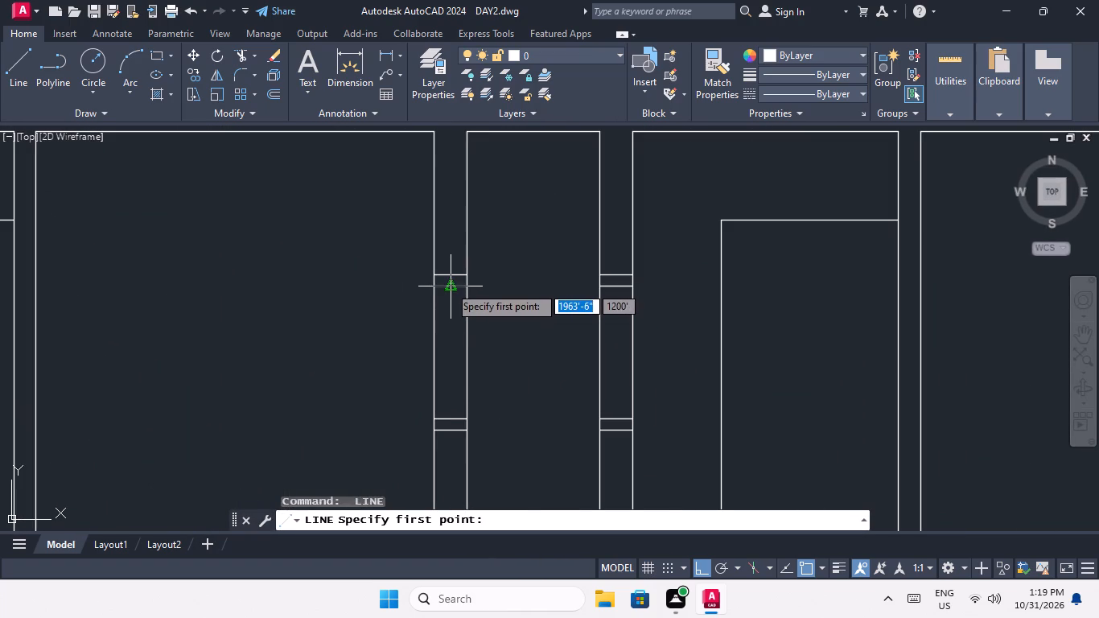
drag(449, 286, 447, 297)
click(448, 421)
key(space)
Draw a vertical line joining the midpoints of the inner edge lines of the window on the top right unit's corridor wall.
middle_drag(506, 335, 409, 315)
key(space)
drag(521, 266, 517, 299)
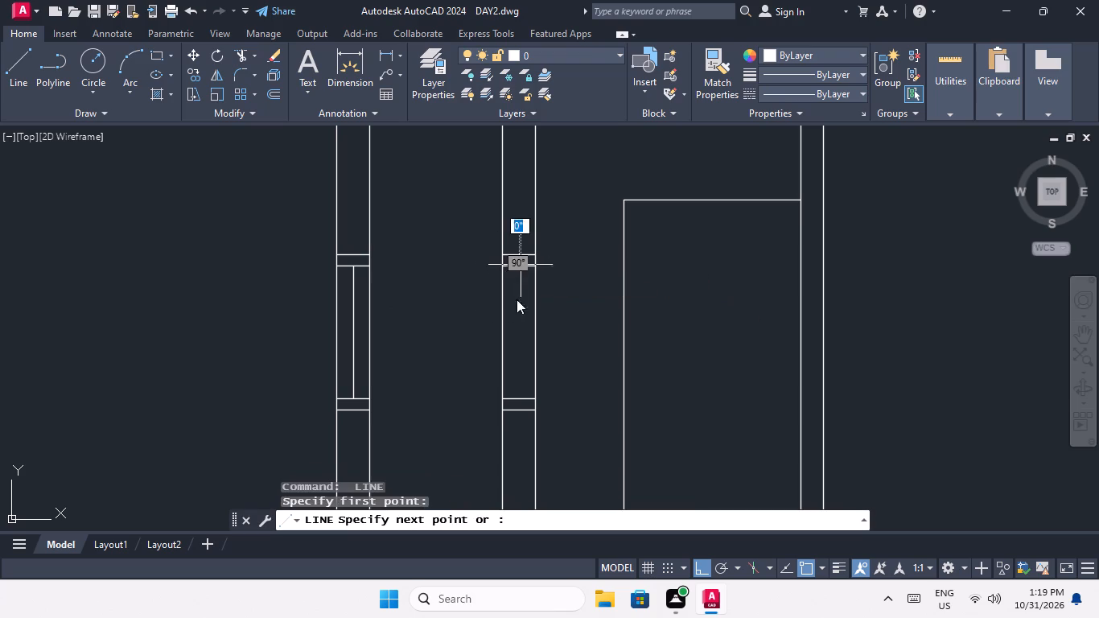
drag(517, 299, 517, 282)
click(517, 402)
key(space)
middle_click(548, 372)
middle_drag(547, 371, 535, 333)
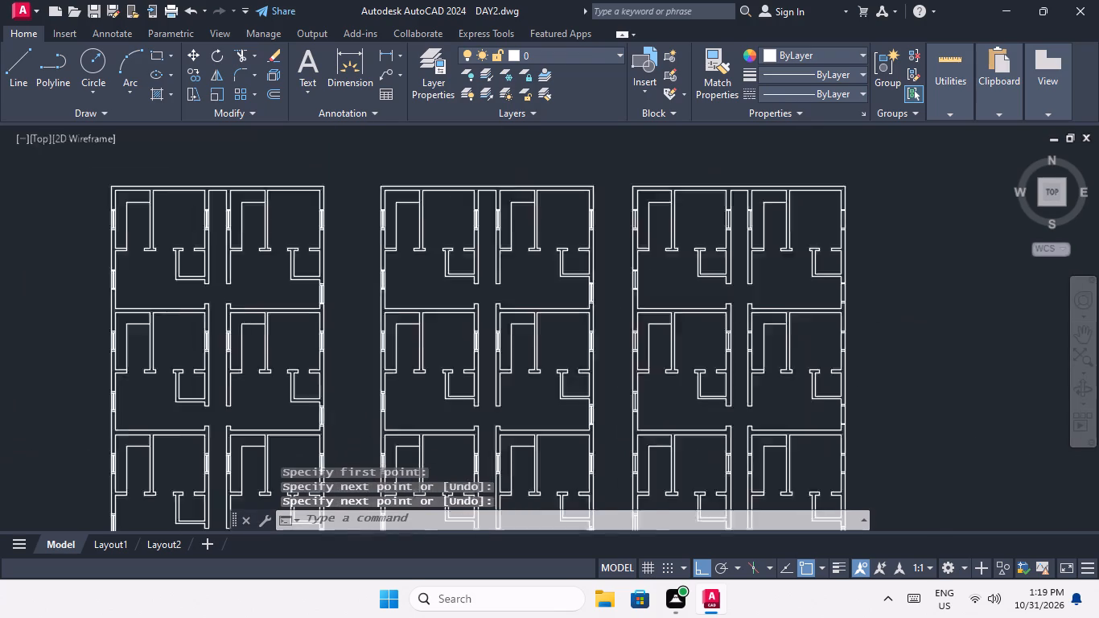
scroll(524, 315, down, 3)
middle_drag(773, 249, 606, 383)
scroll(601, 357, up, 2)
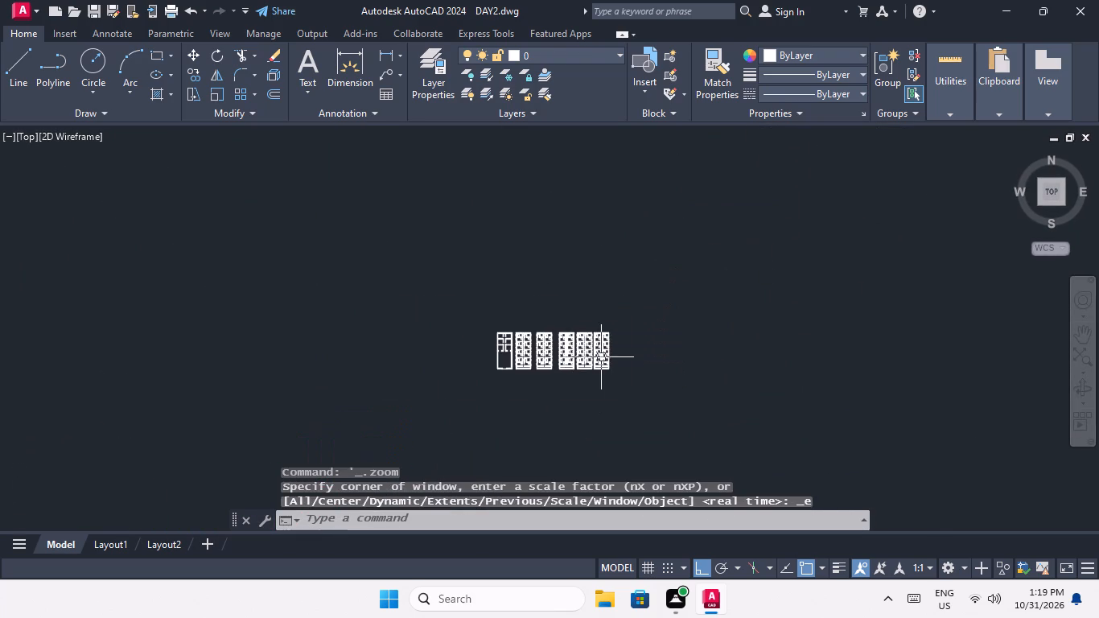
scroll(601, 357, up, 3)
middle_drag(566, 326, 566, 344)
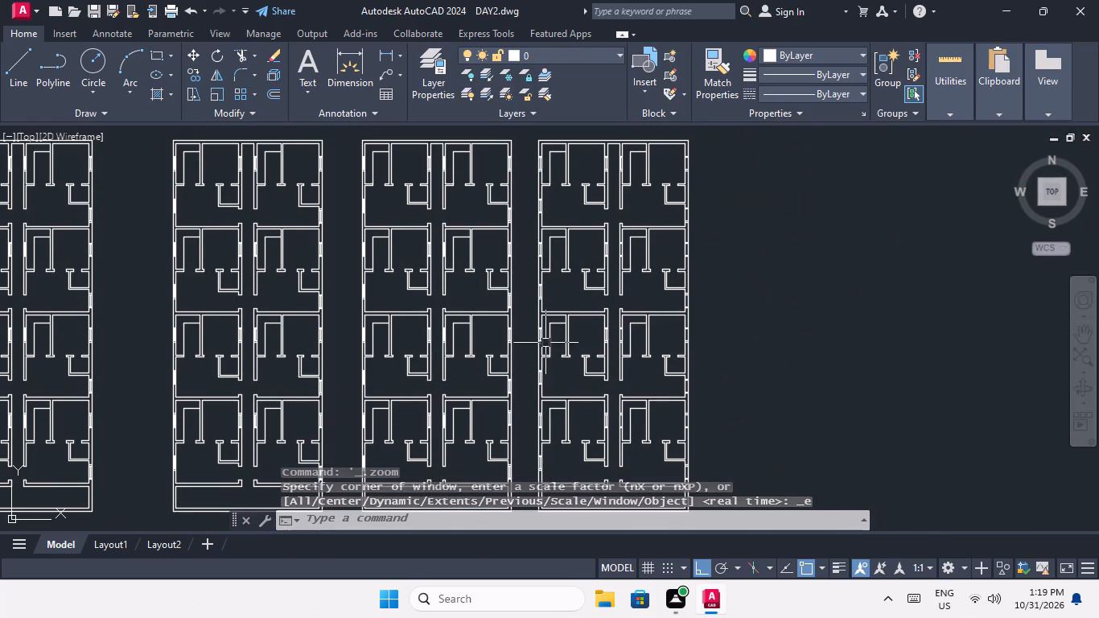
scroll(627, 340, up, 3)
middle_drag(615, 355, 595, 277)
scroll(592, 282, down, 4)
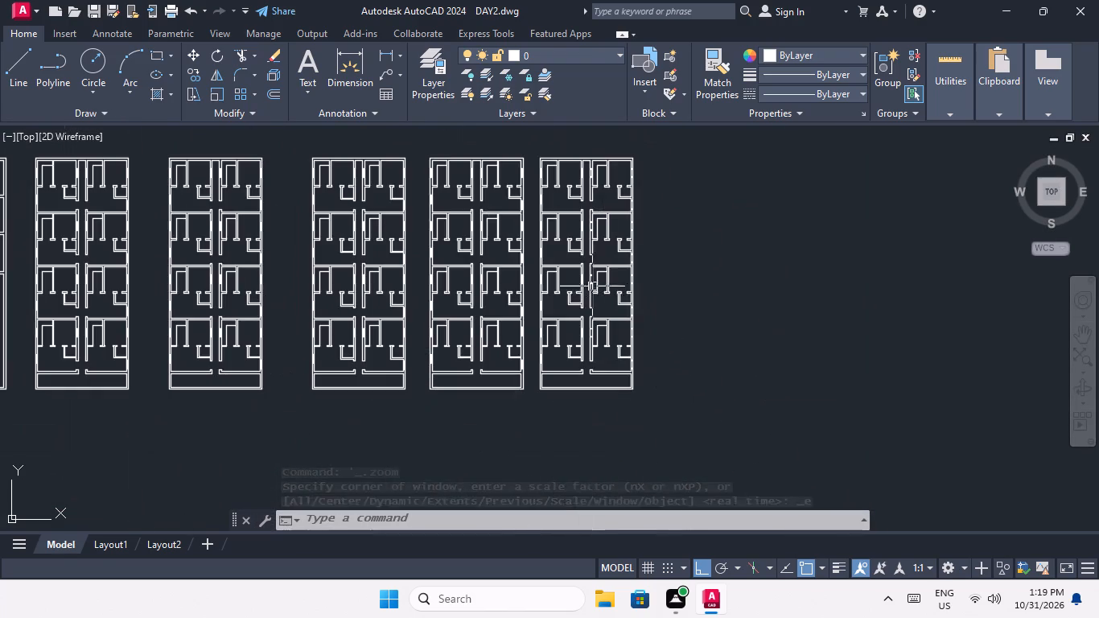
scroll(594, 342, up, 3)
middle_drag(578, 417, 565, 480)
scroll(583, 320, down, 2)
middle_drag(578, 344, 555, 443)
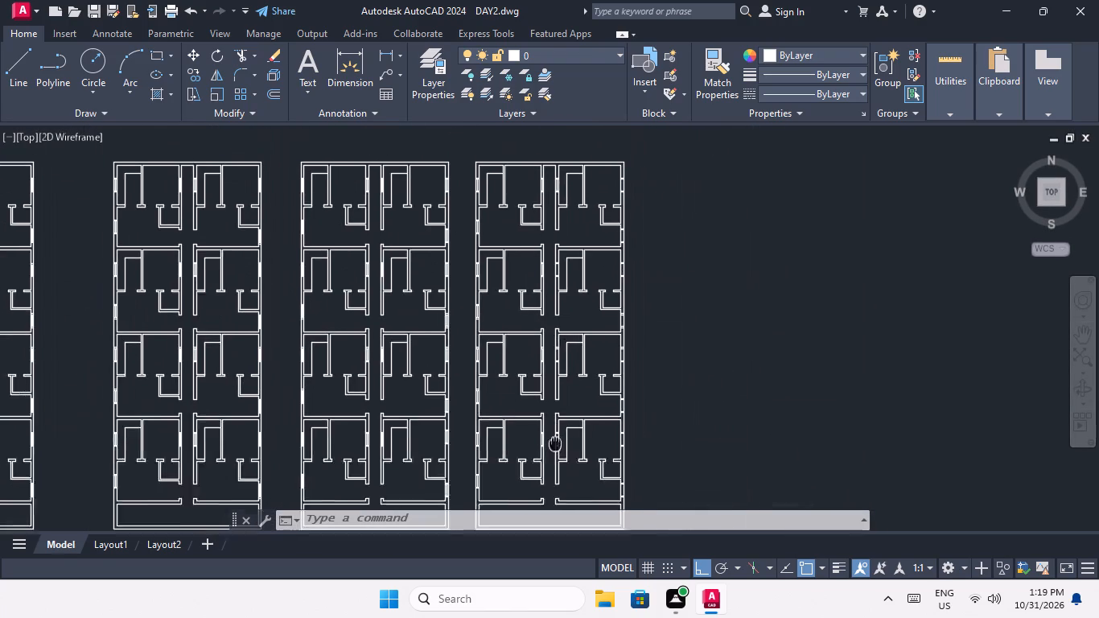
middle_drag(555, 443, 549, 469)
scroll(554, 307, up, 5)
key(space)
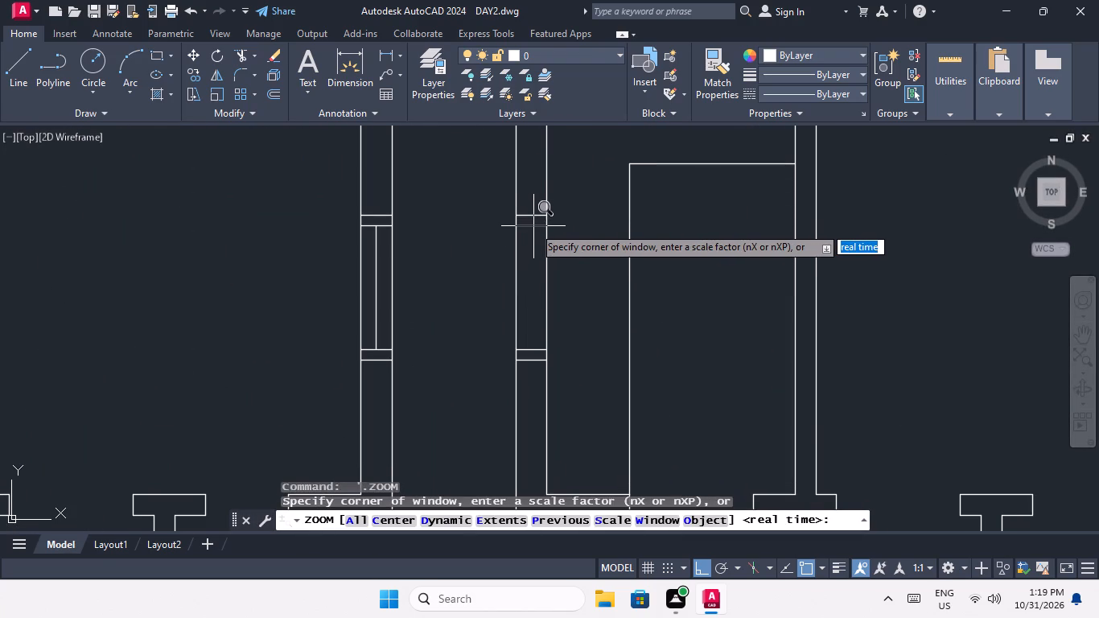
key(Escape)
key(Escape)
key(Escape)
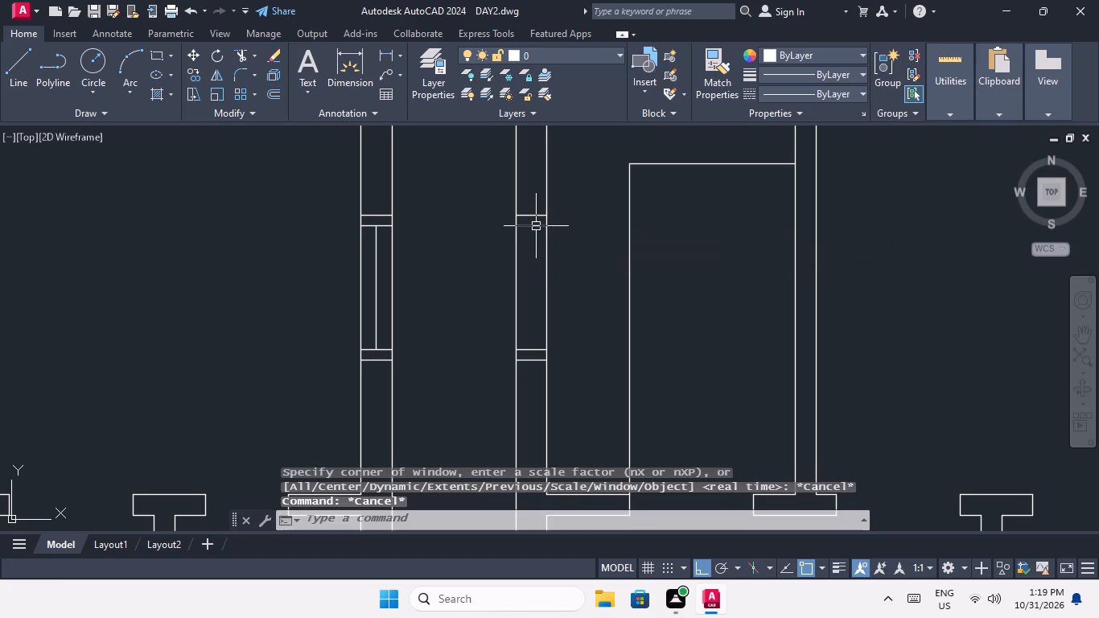
Draw a vertical line joining the midpoints of the inner edge lines of the window on the second right unit's corridor wall.
text(l)
key(space)
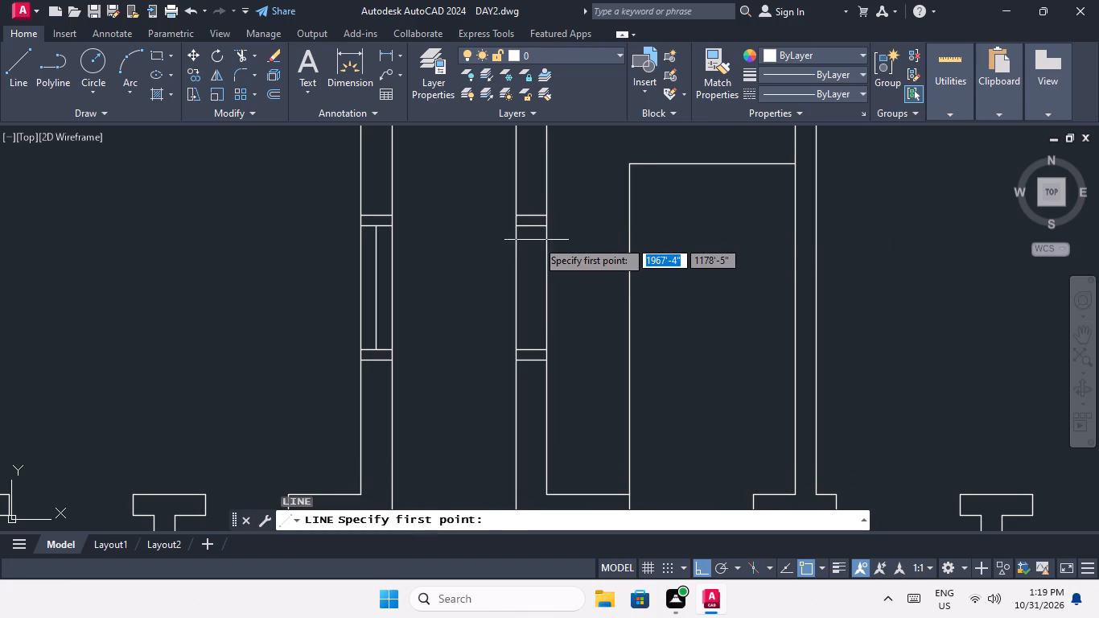
drag(533, 225, 529, 244)
click(532, 350)
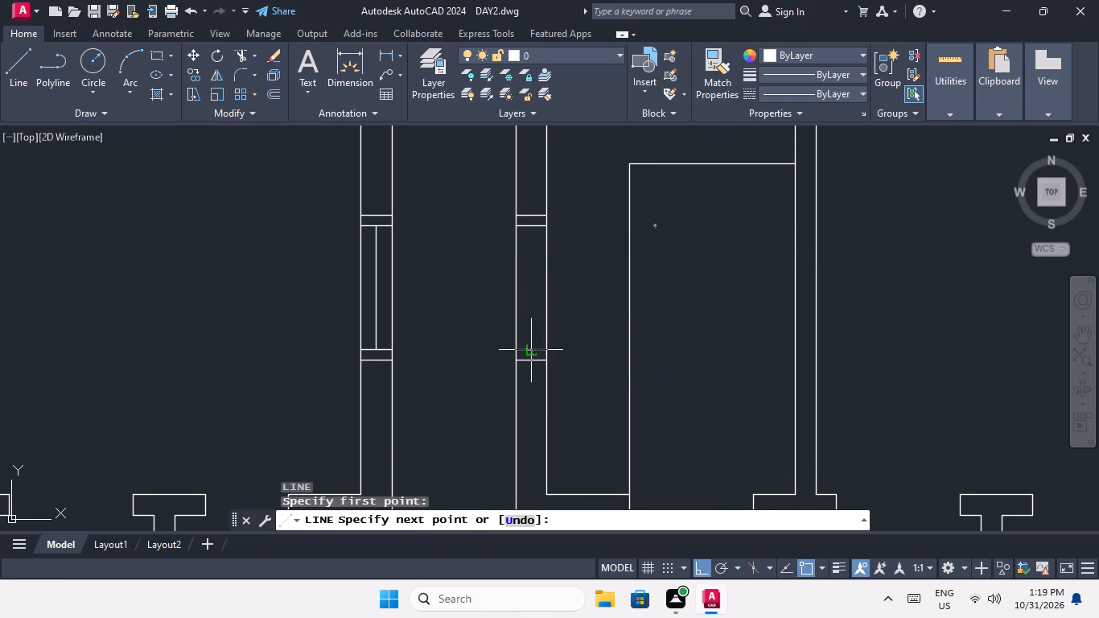
key(space)
Draw a vertical line joining the midpoints of the inner edge lines of the window on the third right unit's corridor wall.
middle_drag(557, 351, 527, 269)
scroll(527, 263, down, 4)
scroll(528, 381, up, 4)
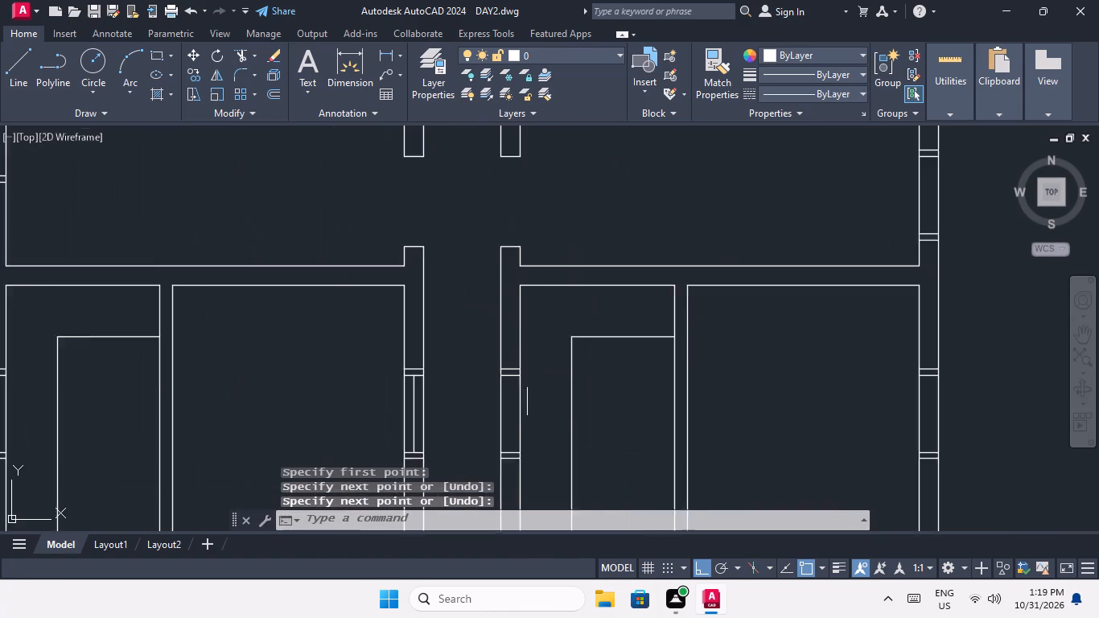
key(space)
middle_drag(497, 386, 484, 304)
scroll(484, 309, up, 1)
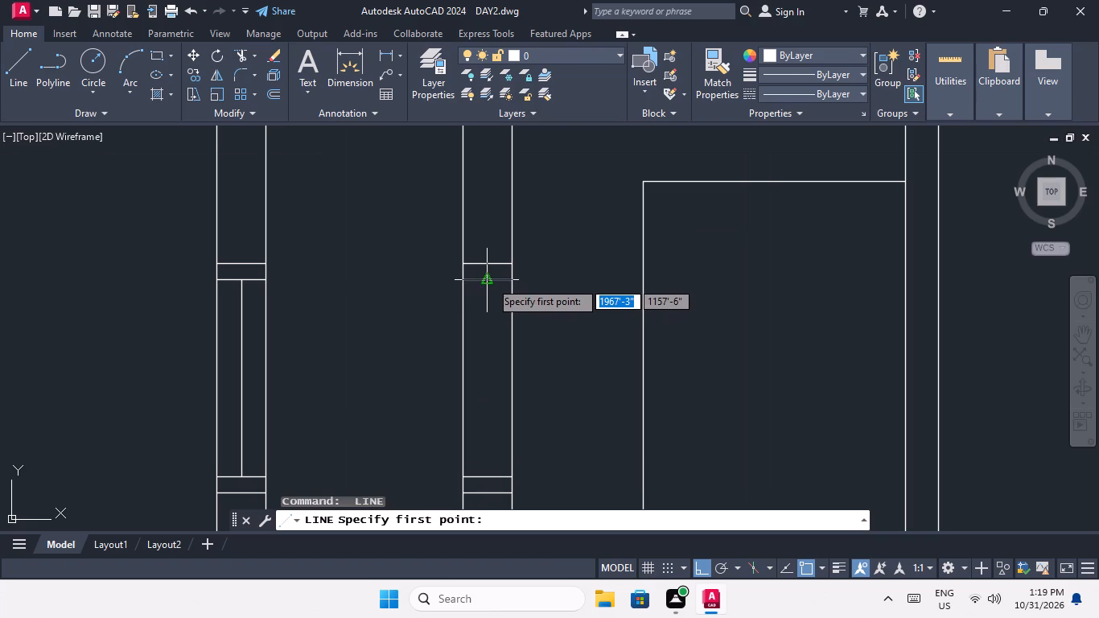
drag(490, 281, 490, 290)
click(488, 480)
key(space)
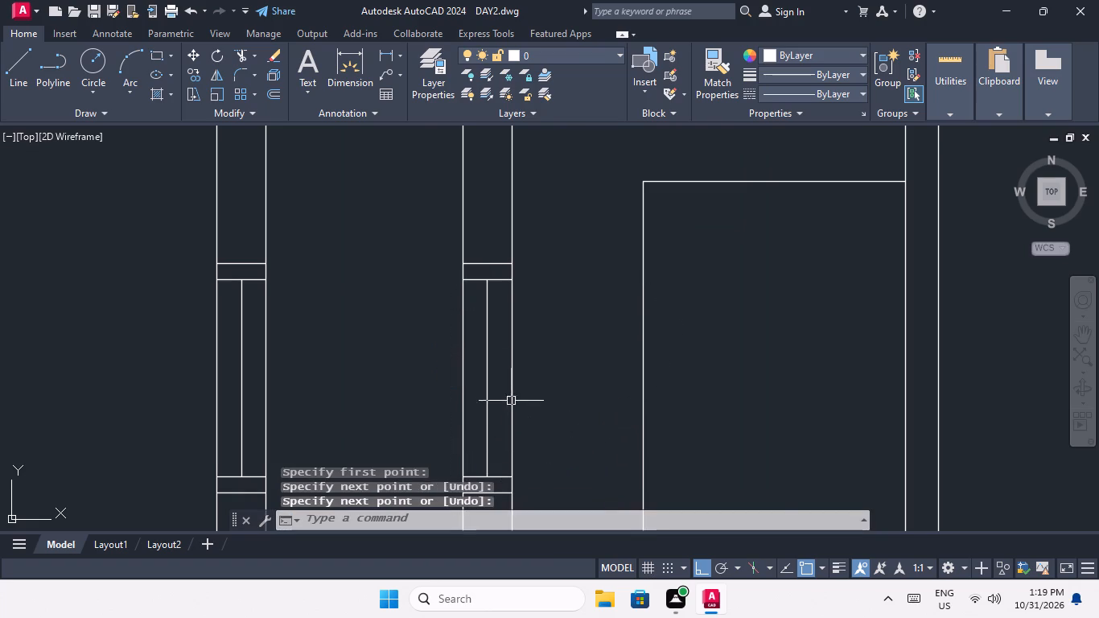
Draw a vertical line joining the midpoints of the inner edge lines of the window on the bottom right unit's corridor wall.
middle_drag(511, 396, 468, 183)
scroll(467, 199, down, 3)
middle_drag(472, 357, 471, 229)
scroll(475, 260, down, 1)
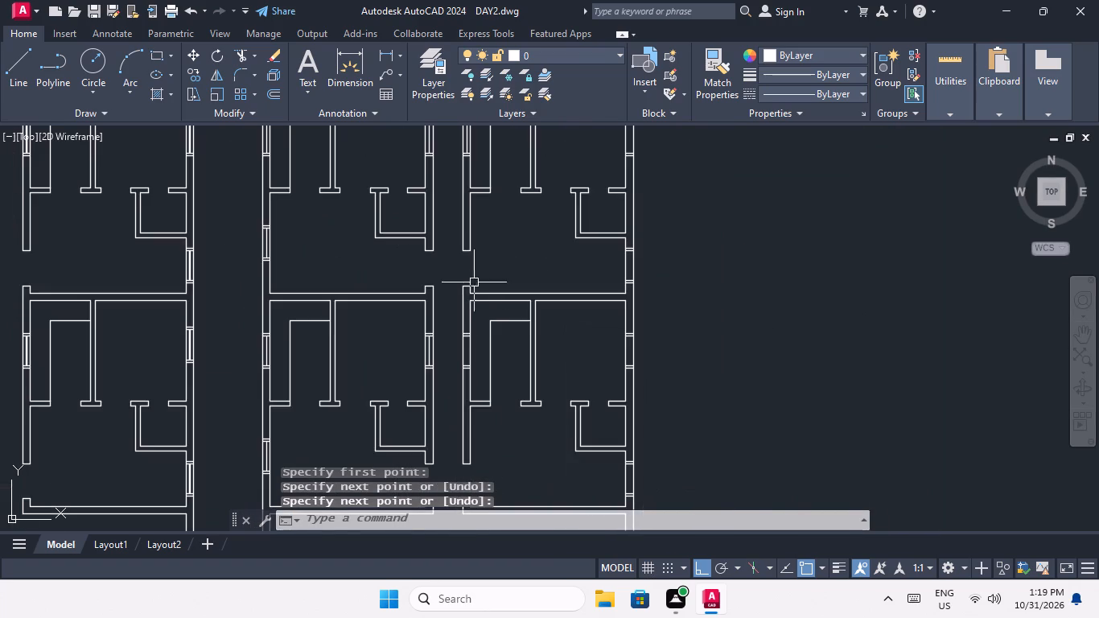
scroll(463, 357, up, 3)
key(space)
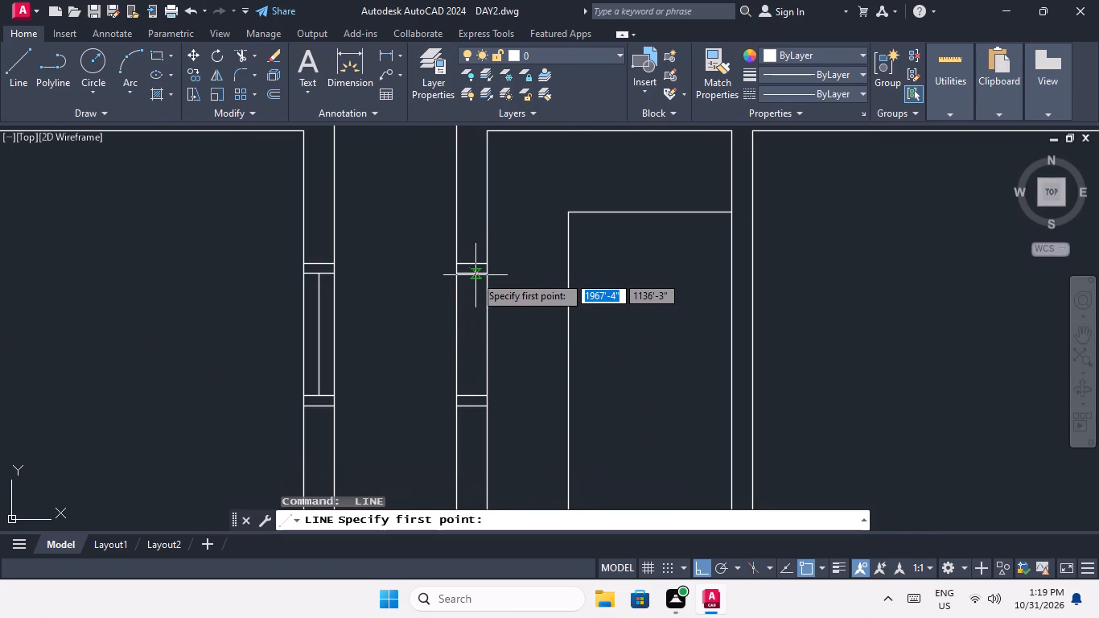
drag(471, 277, 466, 299)
click(472, 400)
key(space)
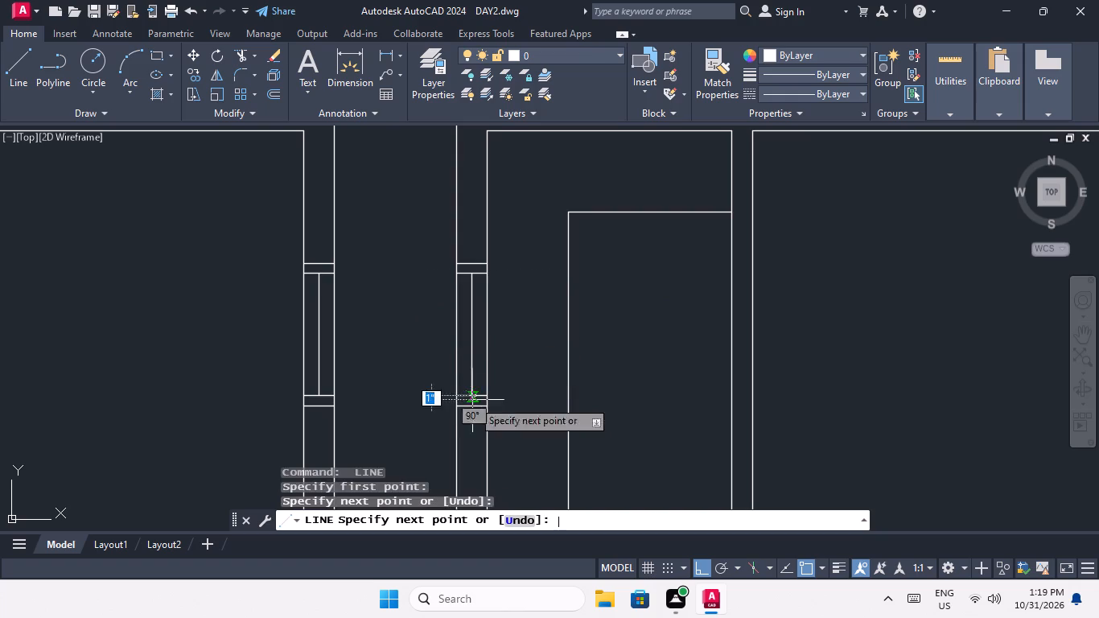
Draw the vertical centre line between the inner edge lines of the lower window on the bottom right unit's outer wall.
middle_drag(471, 337, 454, 256)
scroll(454, 267, down, 4)
middle_drag(492, 307, 452, 410)
middle_drag(507, 410, 506, 409)
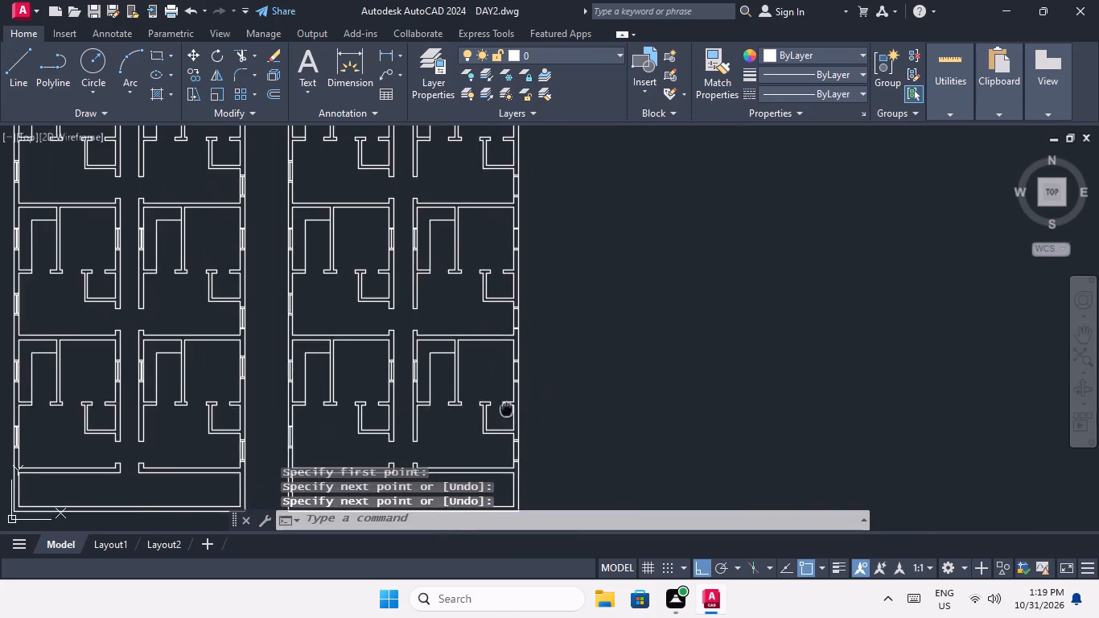
middle_drag(506, 409, 473, 314)
key(space)
scroll(489, 352, up, 5)
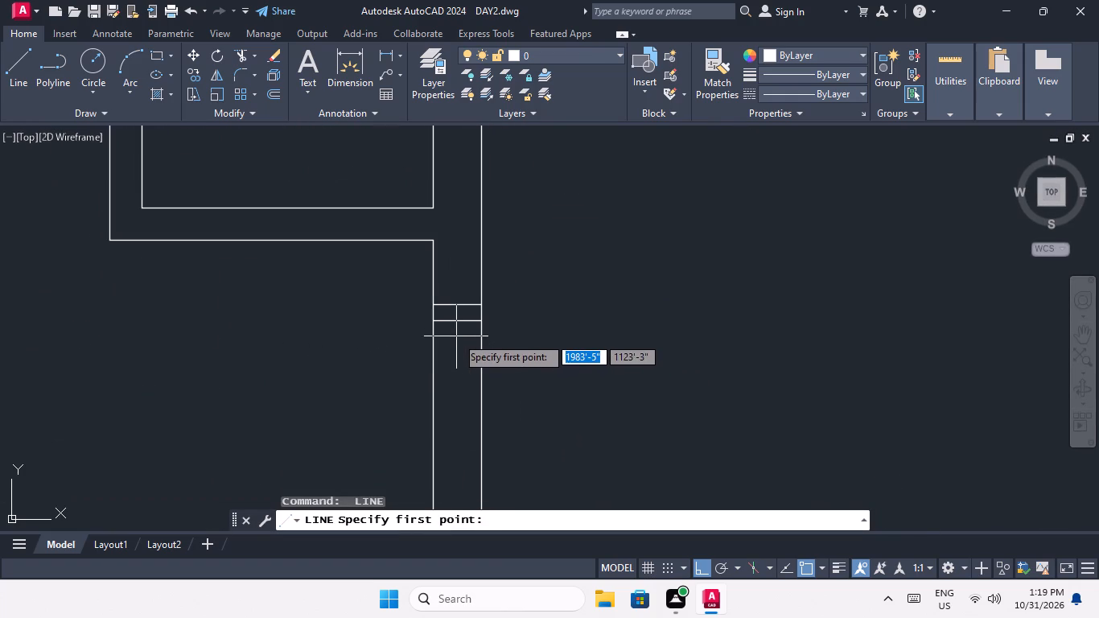
click(459, 323)
middle_drag(464, 381, 466, 307)
scroll(468, 315, down, 3)
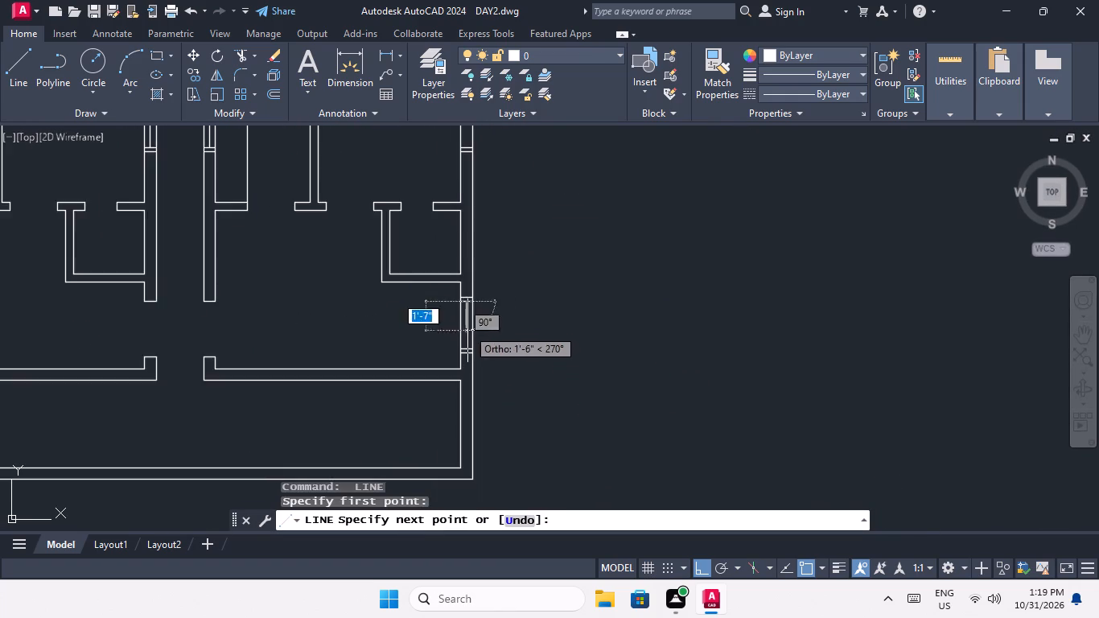
scroll(466, 340, up, 2)
click(469, 370)
key(space)
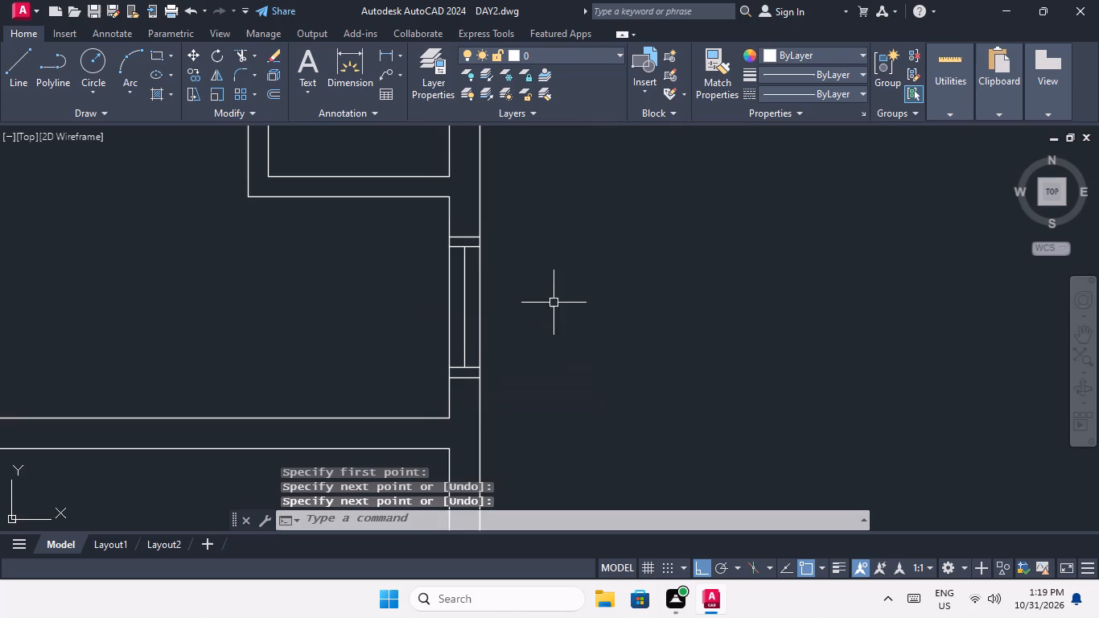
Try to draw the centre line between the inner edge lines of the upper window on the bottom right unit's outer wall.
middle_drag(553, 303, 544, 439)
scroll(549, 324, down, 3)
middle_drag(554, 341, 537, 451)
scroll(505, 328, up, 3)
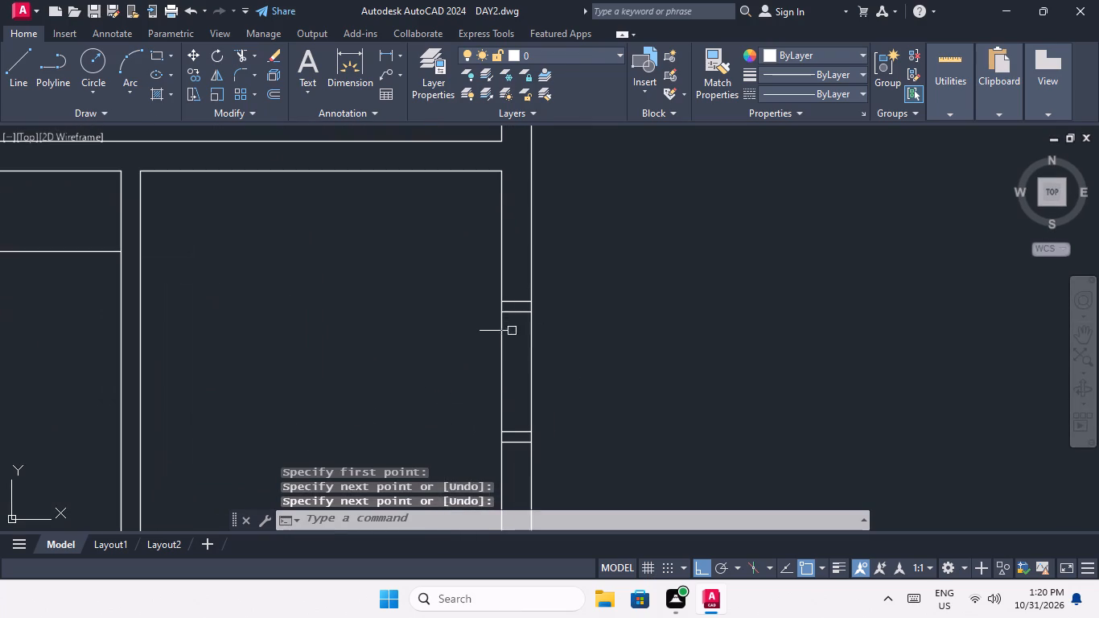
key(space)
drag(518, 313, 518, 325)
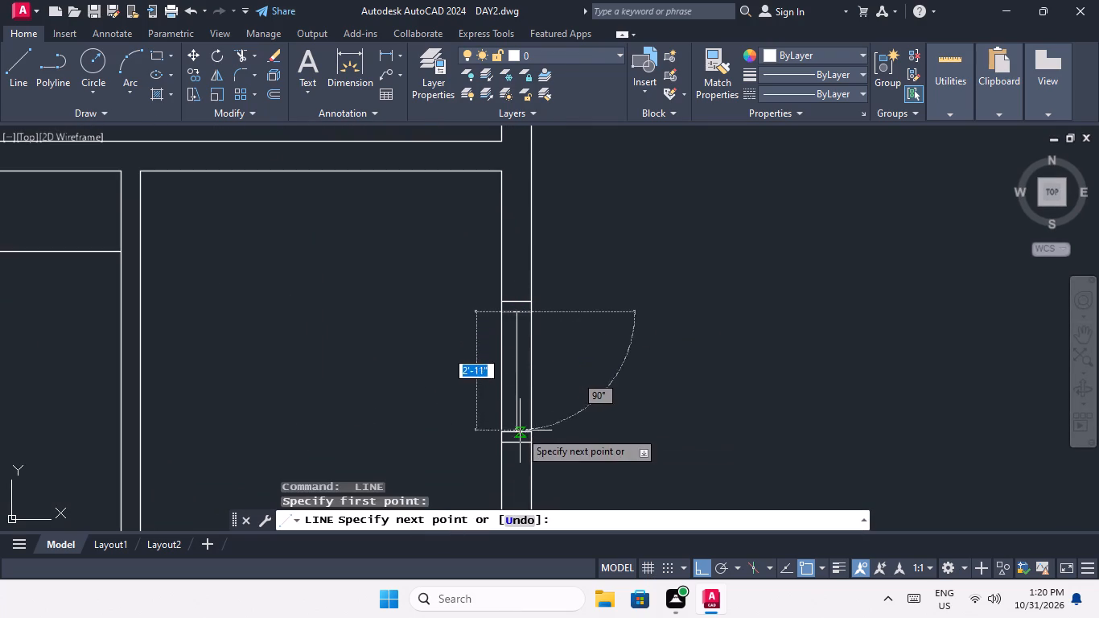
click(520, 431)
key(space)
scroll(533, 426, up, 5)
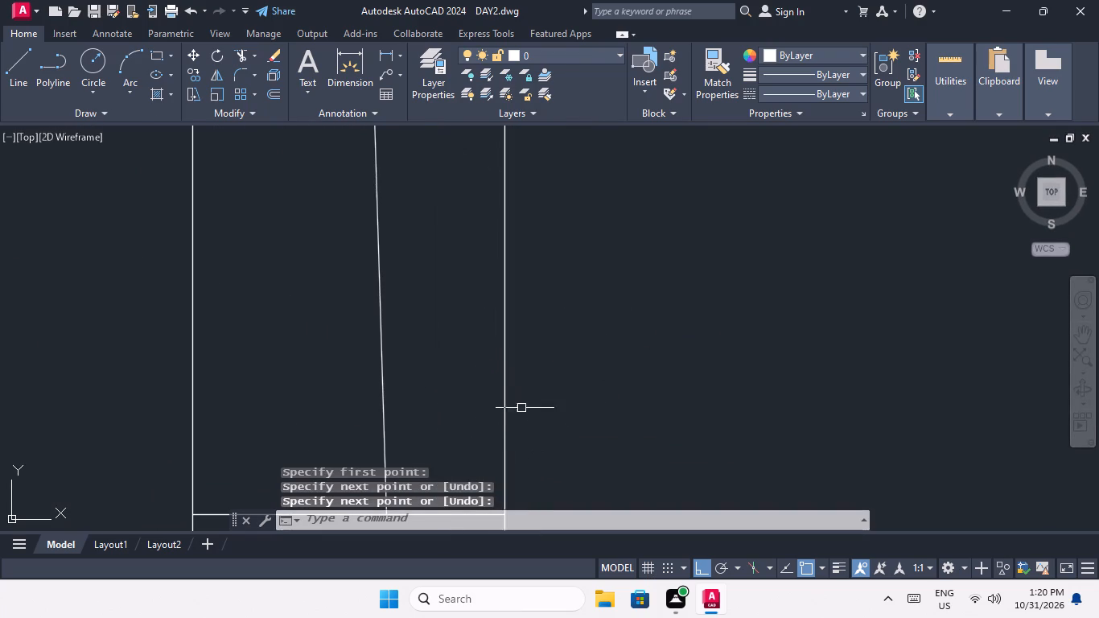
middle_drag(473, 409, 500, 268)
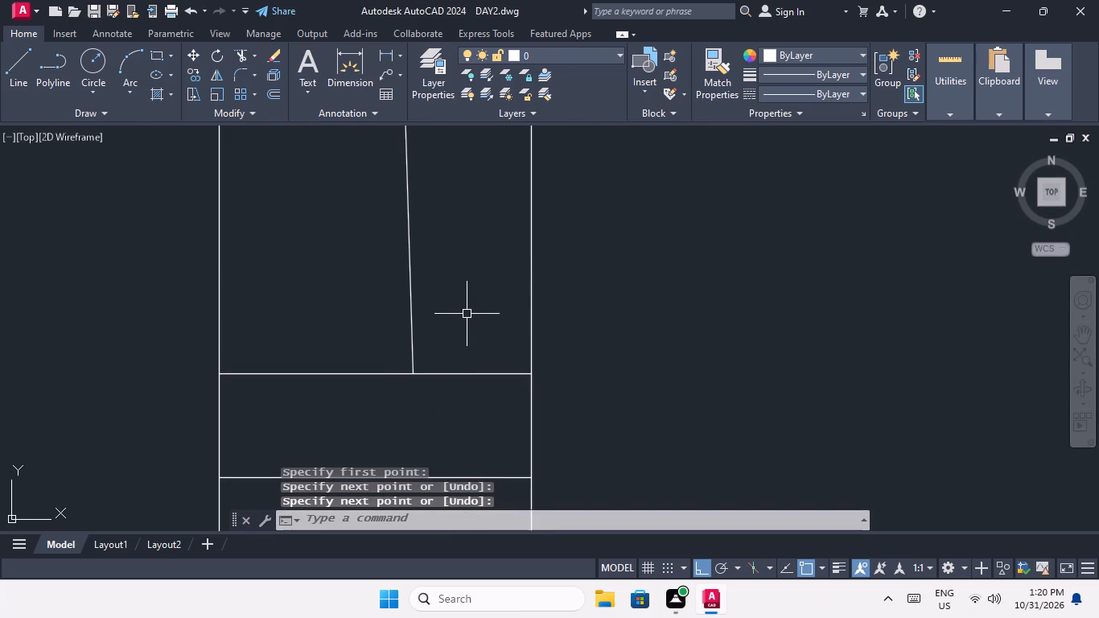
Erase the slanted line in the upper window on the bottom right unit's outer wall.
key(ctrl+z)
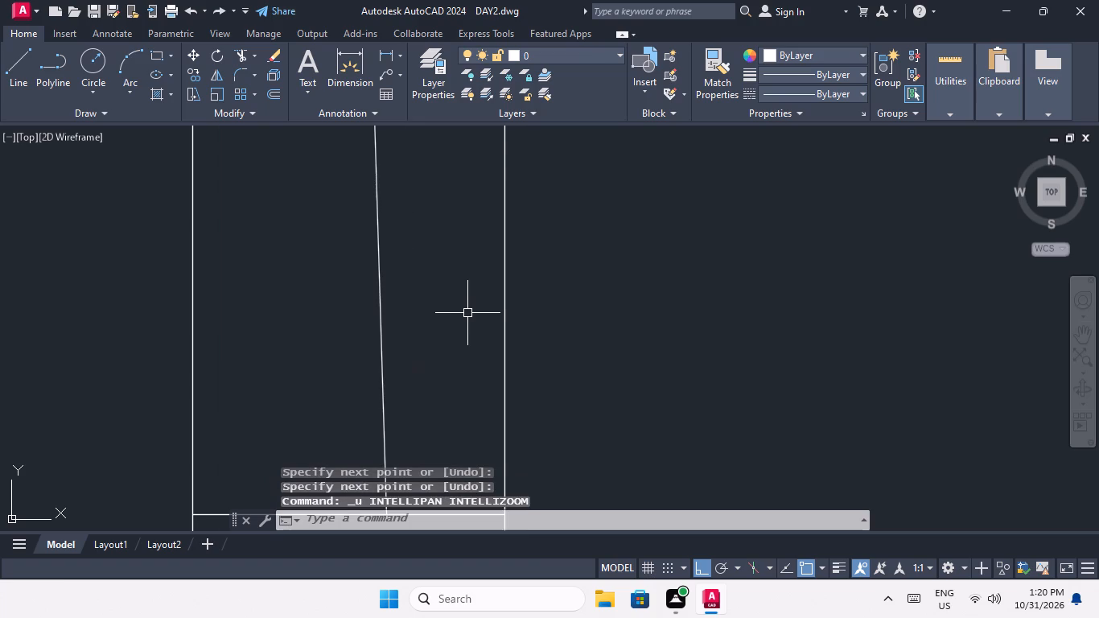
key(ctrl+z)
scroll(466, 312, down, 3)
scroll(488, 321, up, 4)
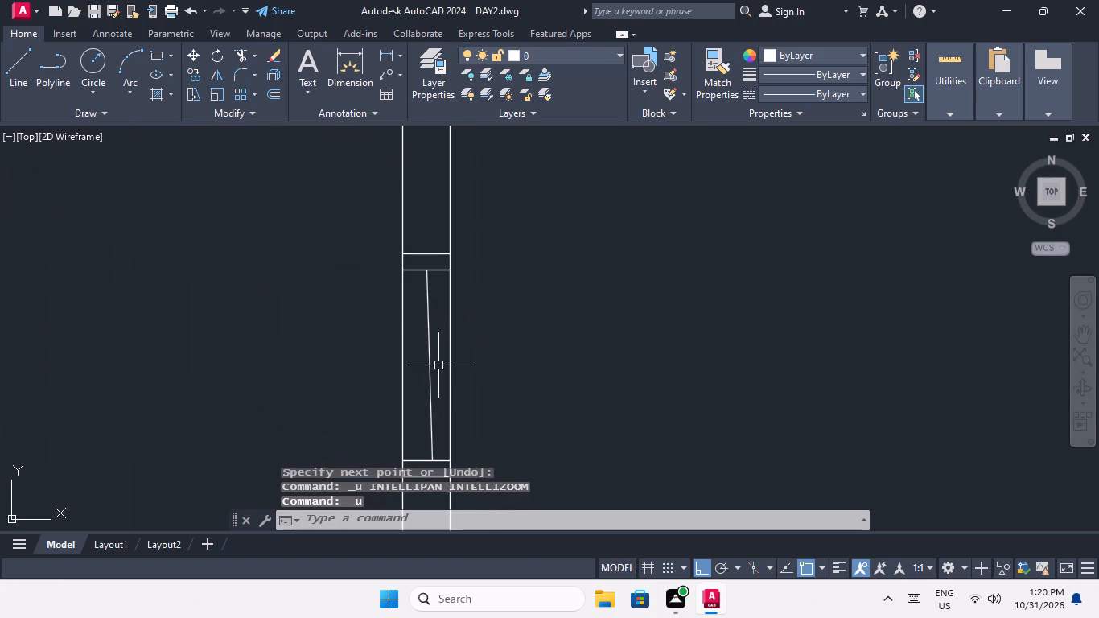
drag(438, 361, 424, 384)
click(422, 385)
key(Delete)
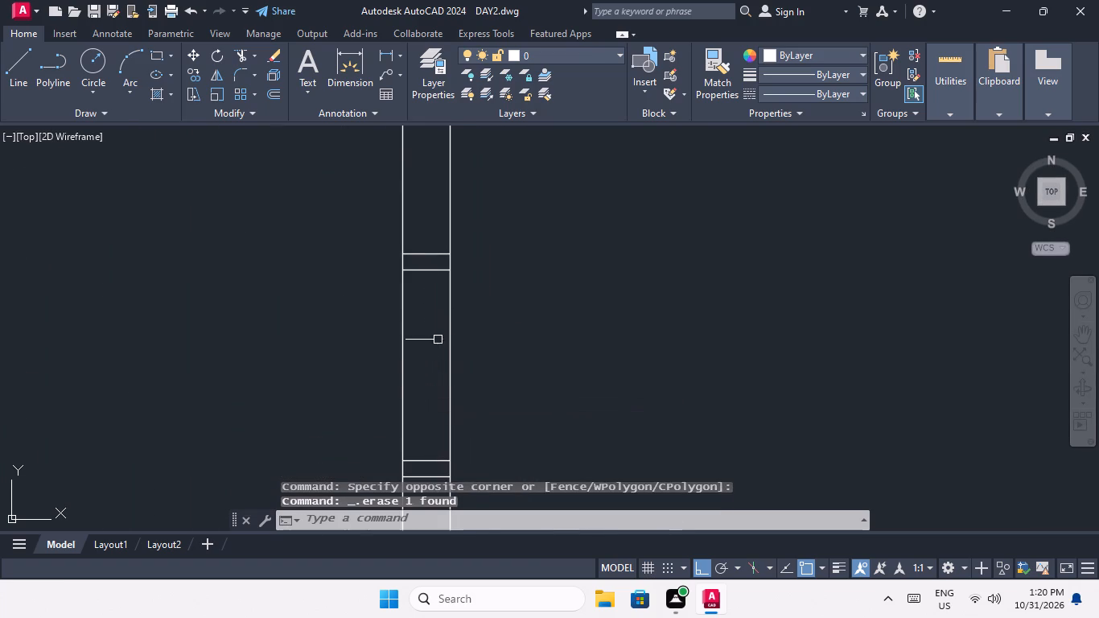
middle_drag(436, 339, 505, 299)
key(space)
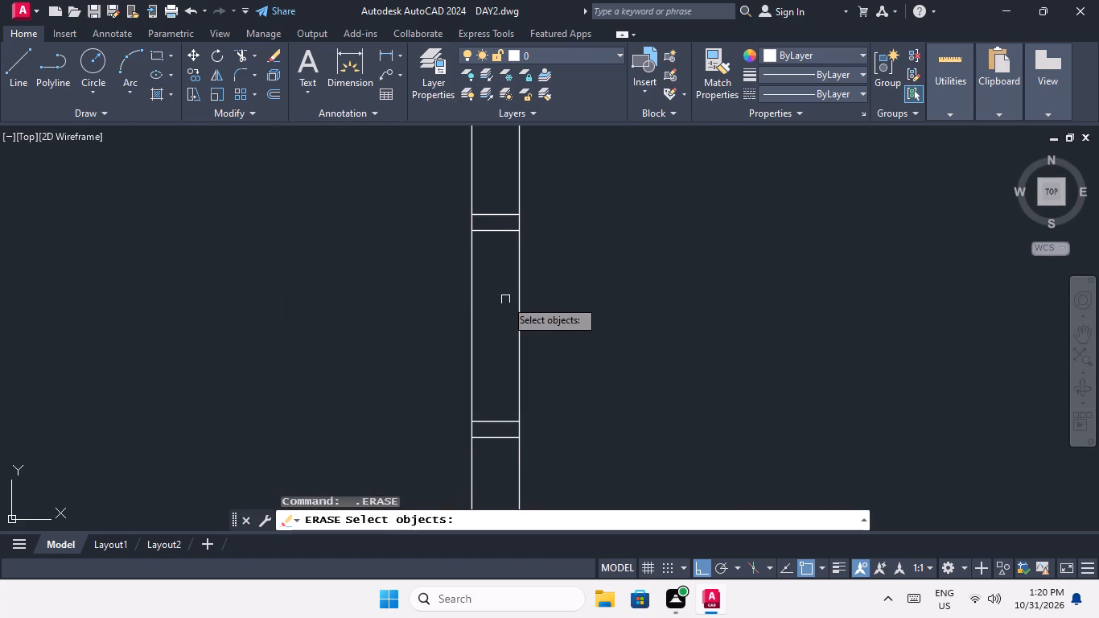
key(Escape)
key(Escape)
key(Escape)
Draw a vertical line joining the midpoints of the inner edge lines of the upper window on the bottom right unit's outer wall.
key(l)
key(space)
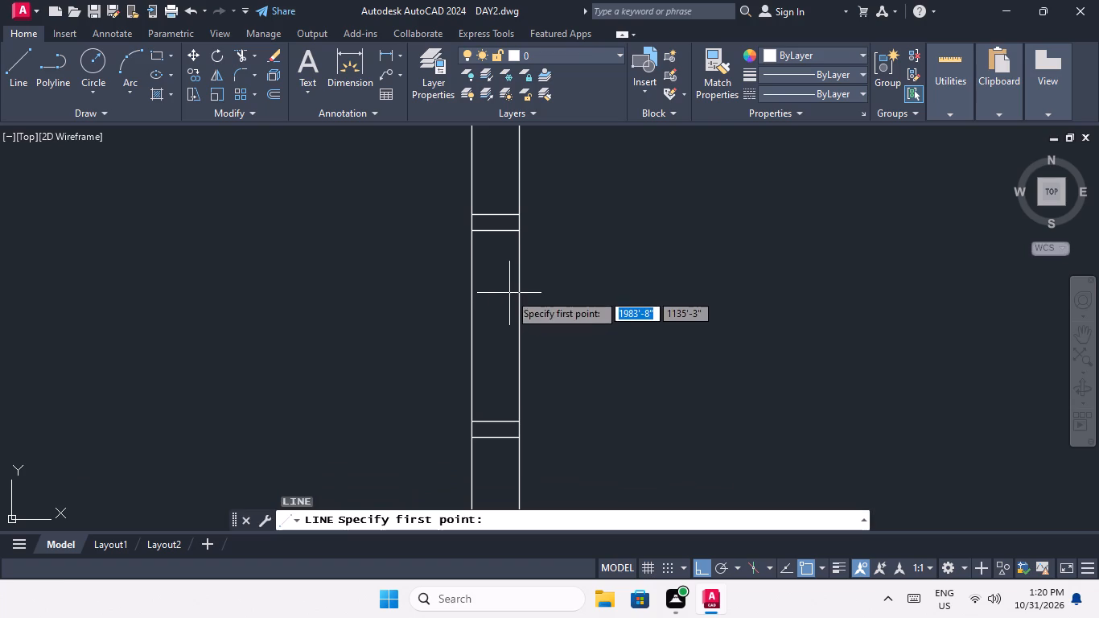
drag(496, 233, 492, 250)
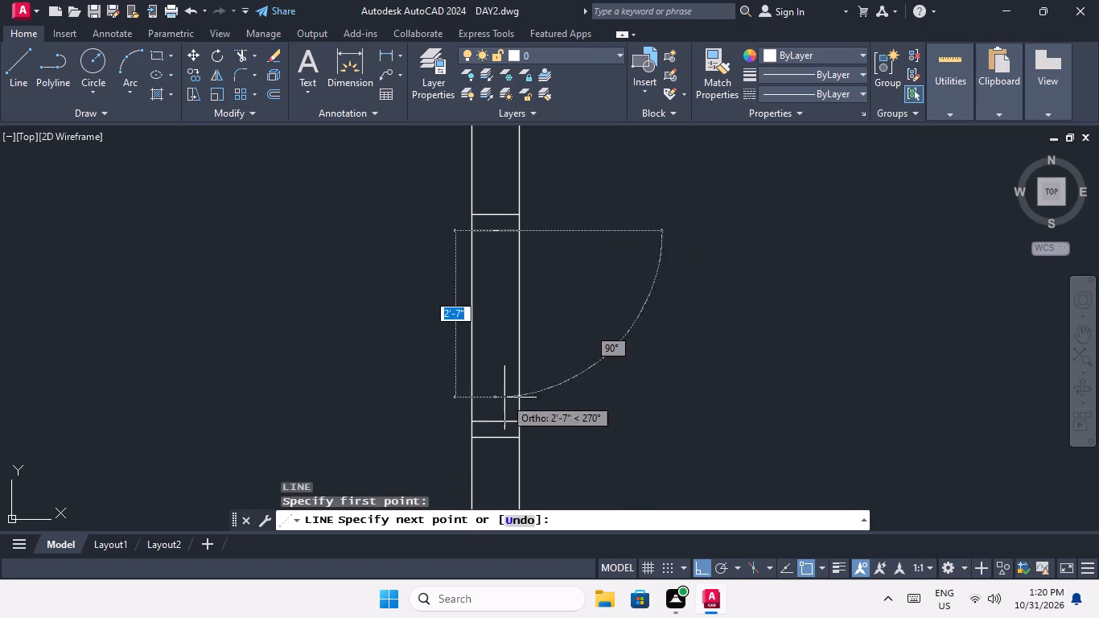
click(496, 424)
key(space)
Draw a vertical line joining the midpoints of the inner edge lines of the lower window on the third right unit's outer wall.
middle_drag(582, 344, 572, 412)
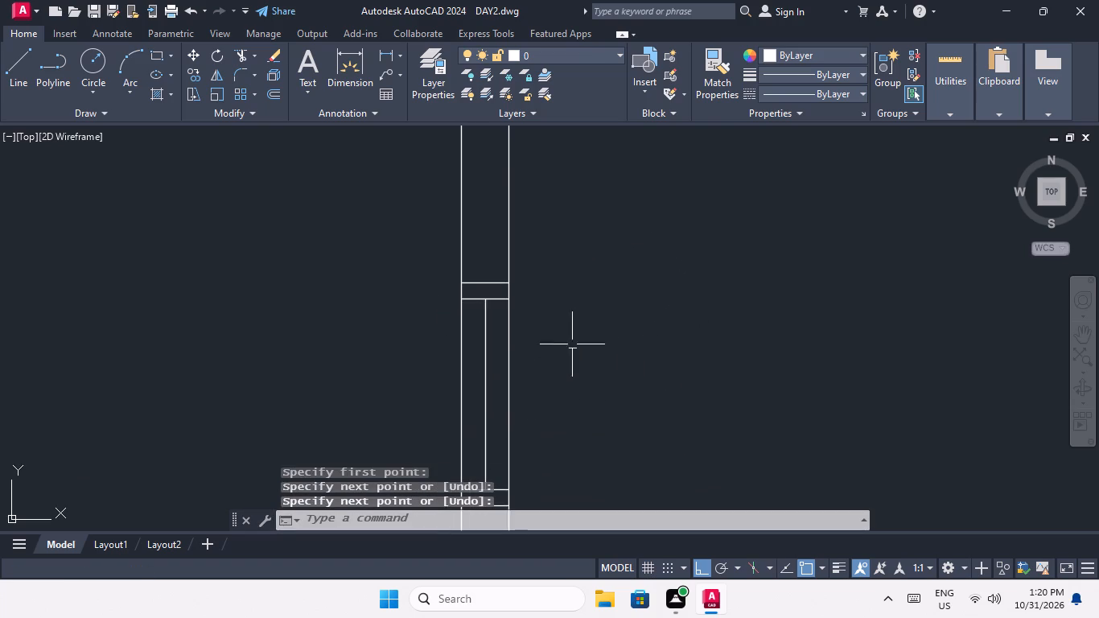
scroll(572, 323, down, 2)
middle_drag(571, 338, 559, 422)
middle_drag(574, 270, 567, 356)
key(space)
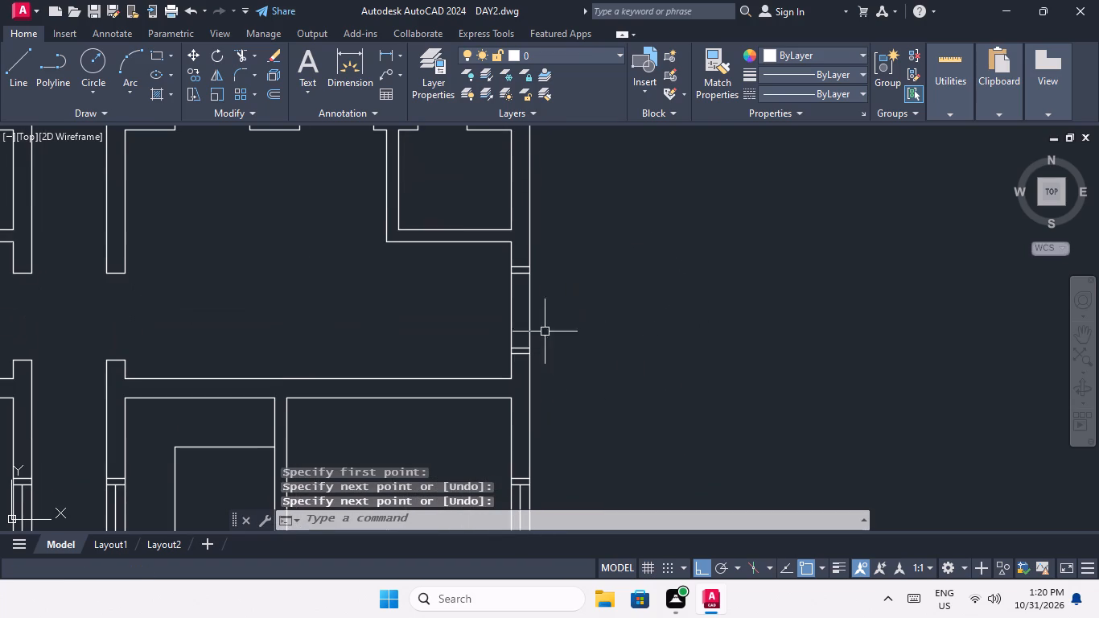
scroll(506, 286, up, 3)
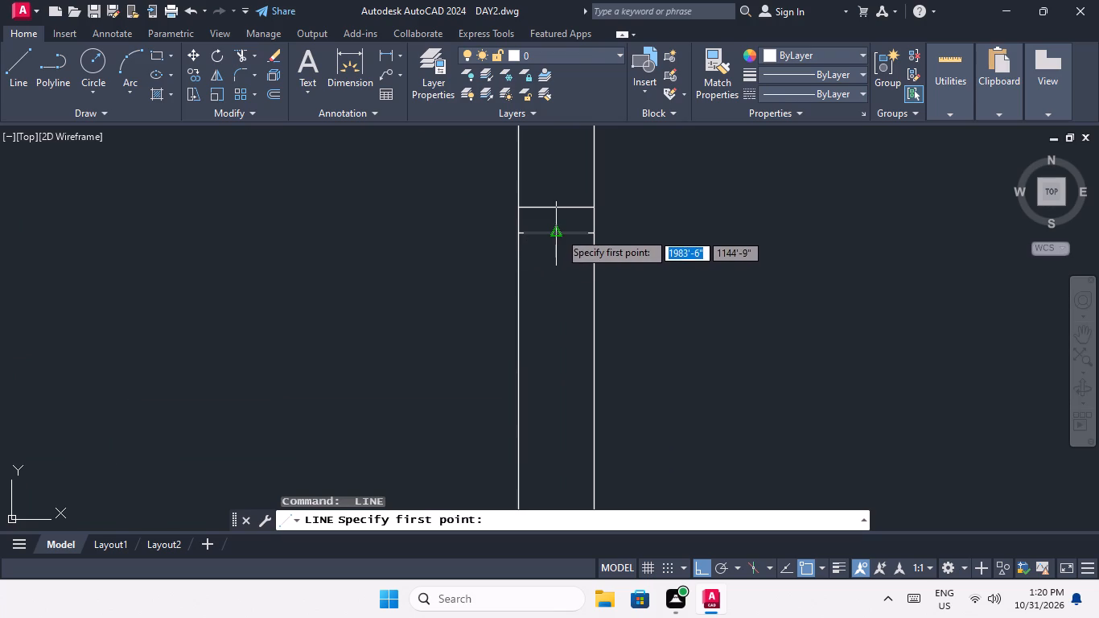
click(559, 232)
middle_drag(549, 312, 541, 251)
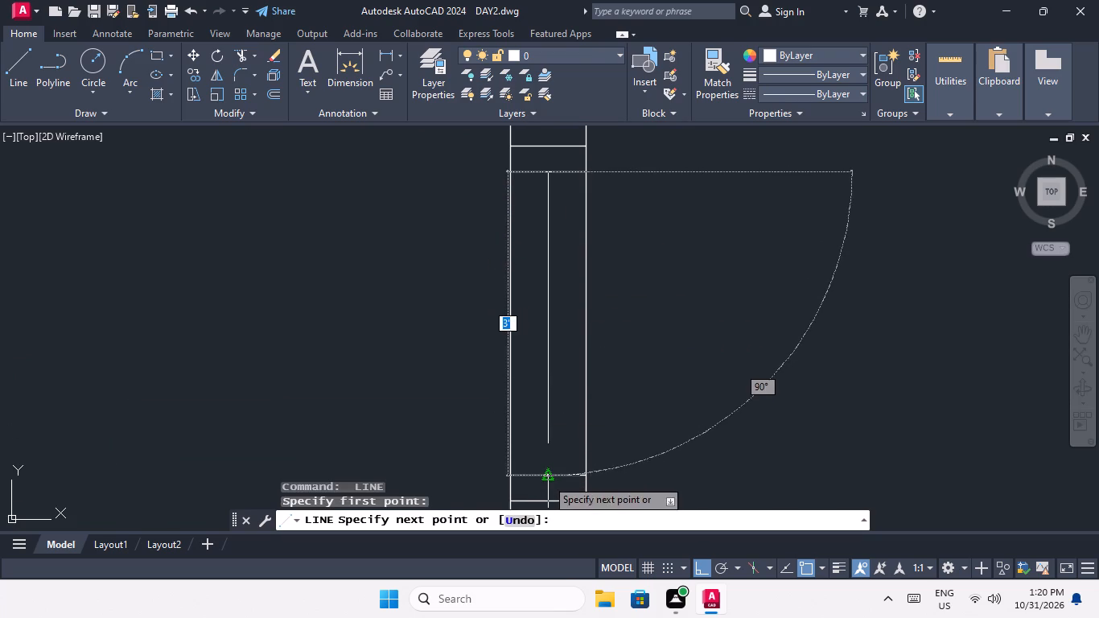
click(547, 479)
key(space)
Draw a vertical line joining the midpoints of the inner edge lines of the upper window on the third right unit's outer wall.
scroll(624, 357, down, 4)
middle_drag(661, 319, 618, 397)
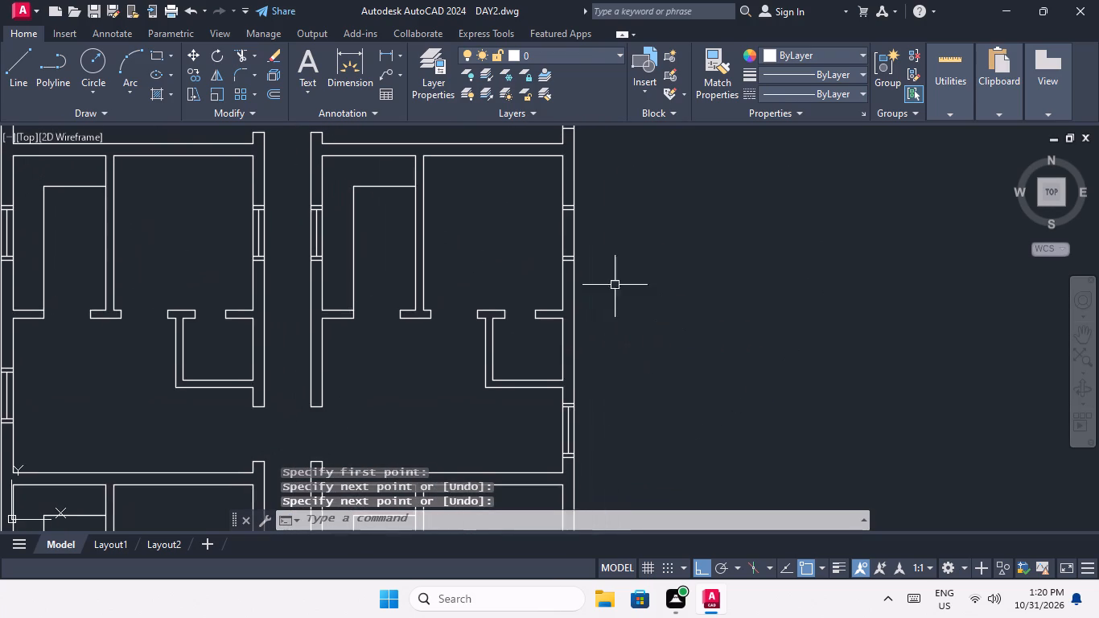
middle_drag(615, 259, 581, 364)
key(space)
scroll(533, 321, up, 3)
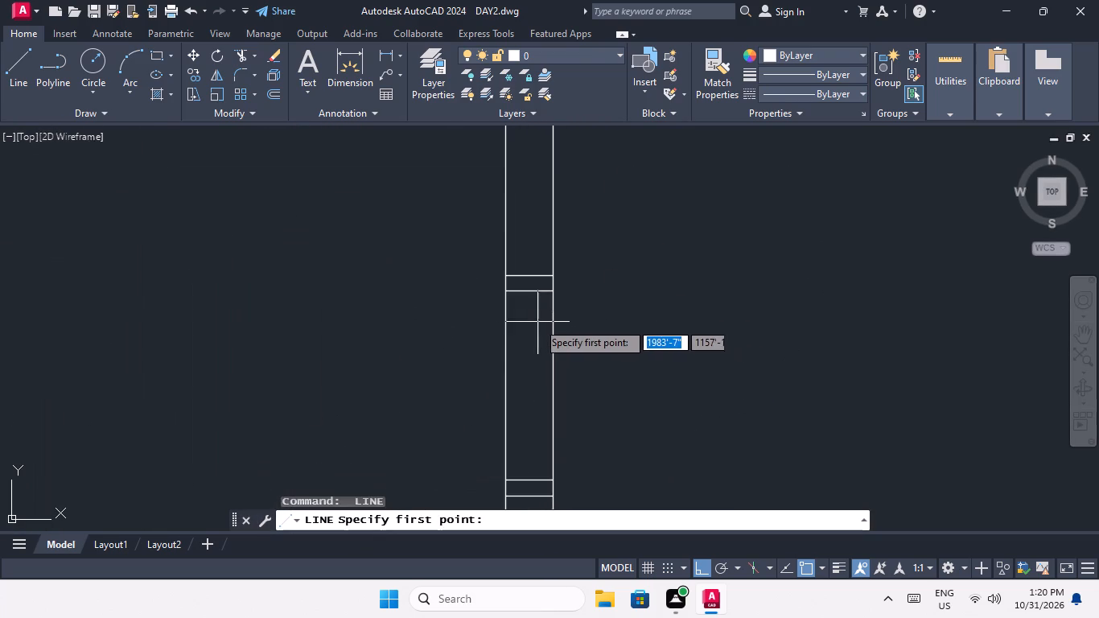
drag(531, 294, 527, 320)
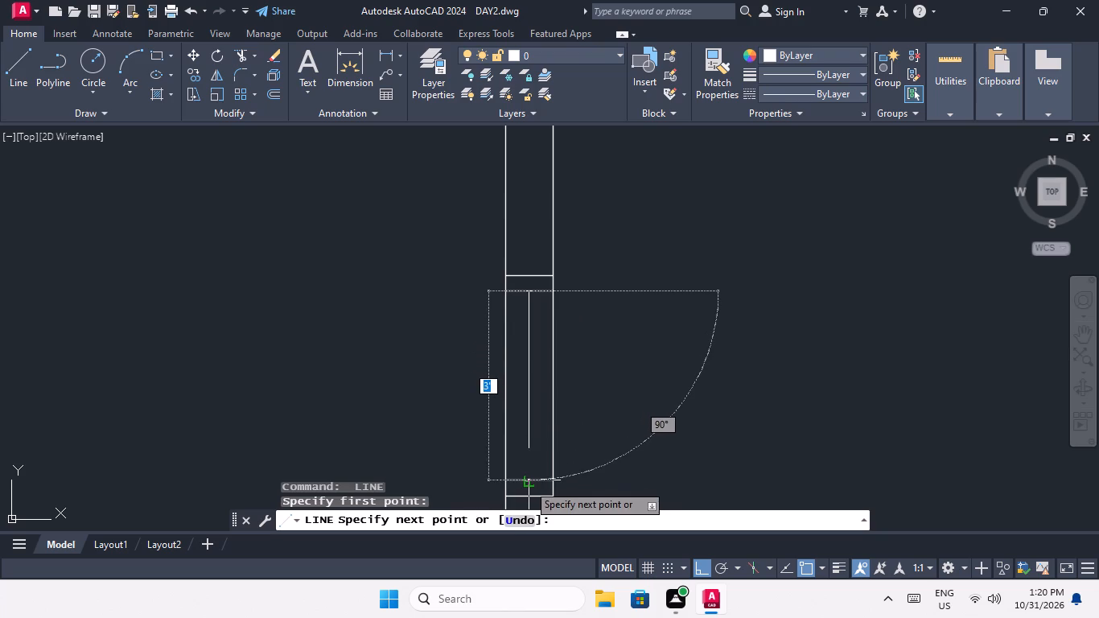
click(528, 484)
key(space)
Draw a vertical line joining the midpoints of the inner edge lines of the lower window on the second right unit's outer wall.
middle_drag(615, 368, 602, 484)
scroll(617, 354, down, 3)
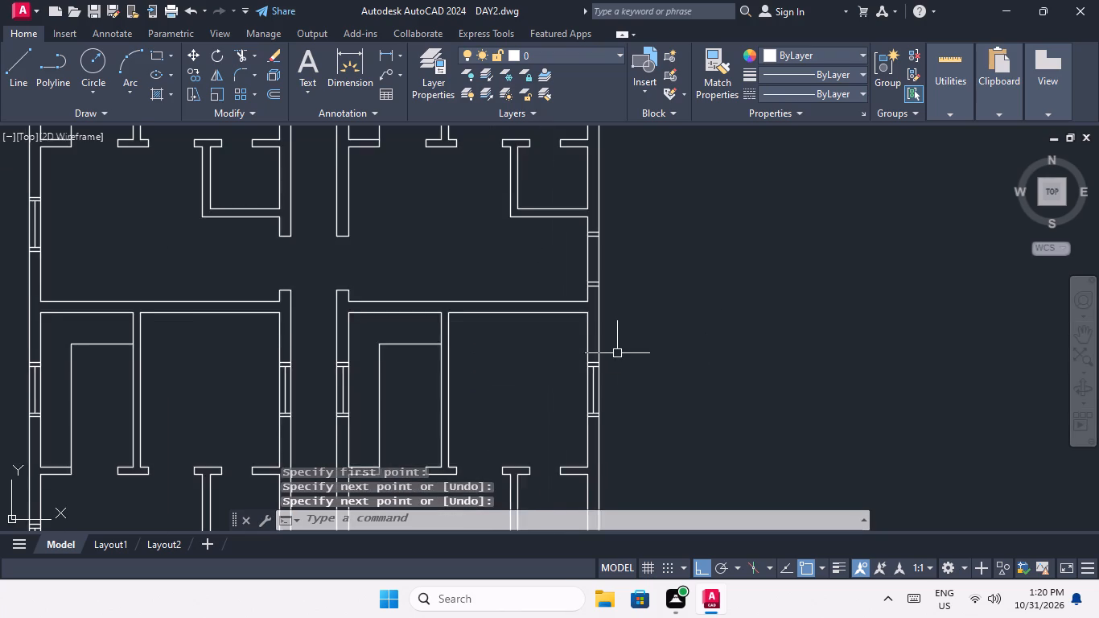
middle_drag(617, 360, 577, 460)
scroll(550, 360, up, 4)
key(space)
middle_drag(561, 297, 551, 216)
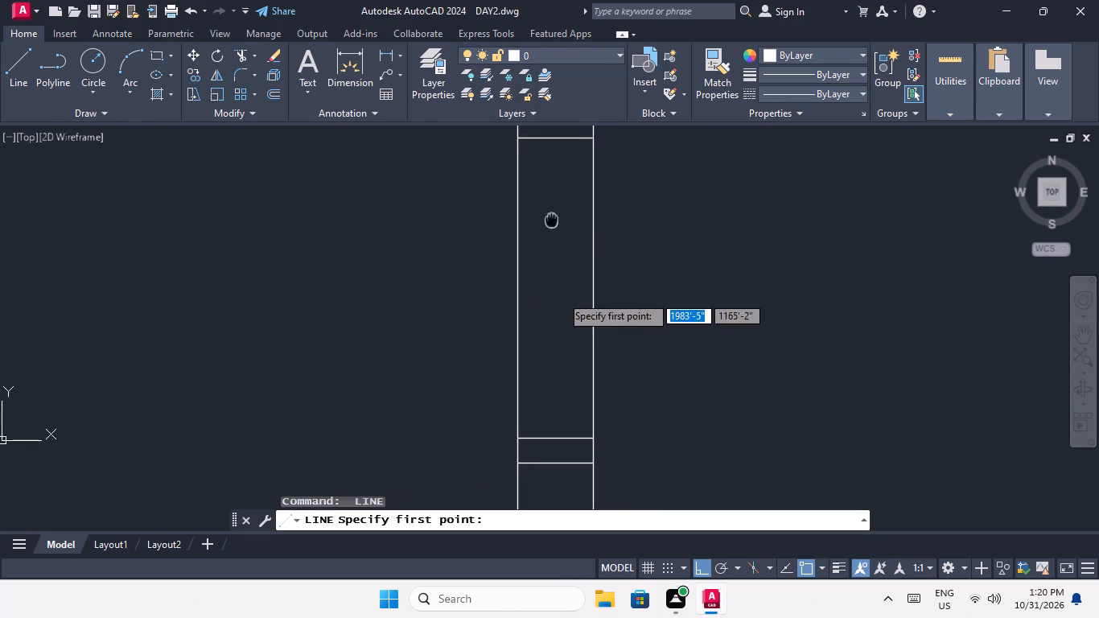
middle_drag(551, 216, 550, 212)
click(554, 130)
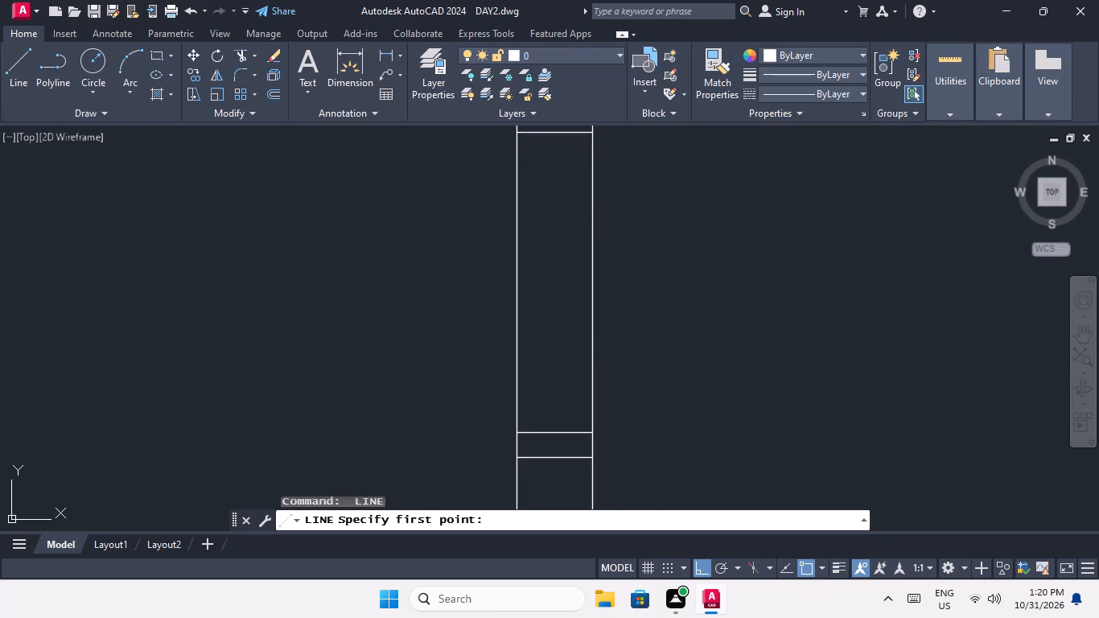
click(555, 431)
key(space)
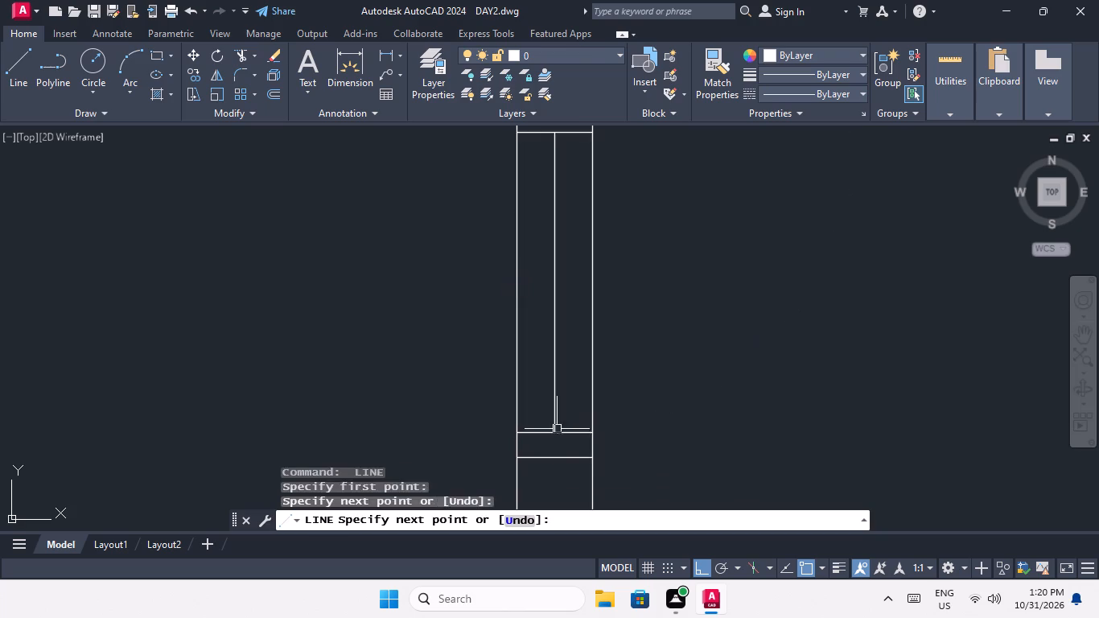
Draw a vertical line joining the midpoints of the inner edge lines of the upper window on the second right unit's outer wall.
scroll(606, 385, down, 3)
middle_drag(604, 394, 566, 509)
middle_drag(600, 251, 547, 416)
key(space)
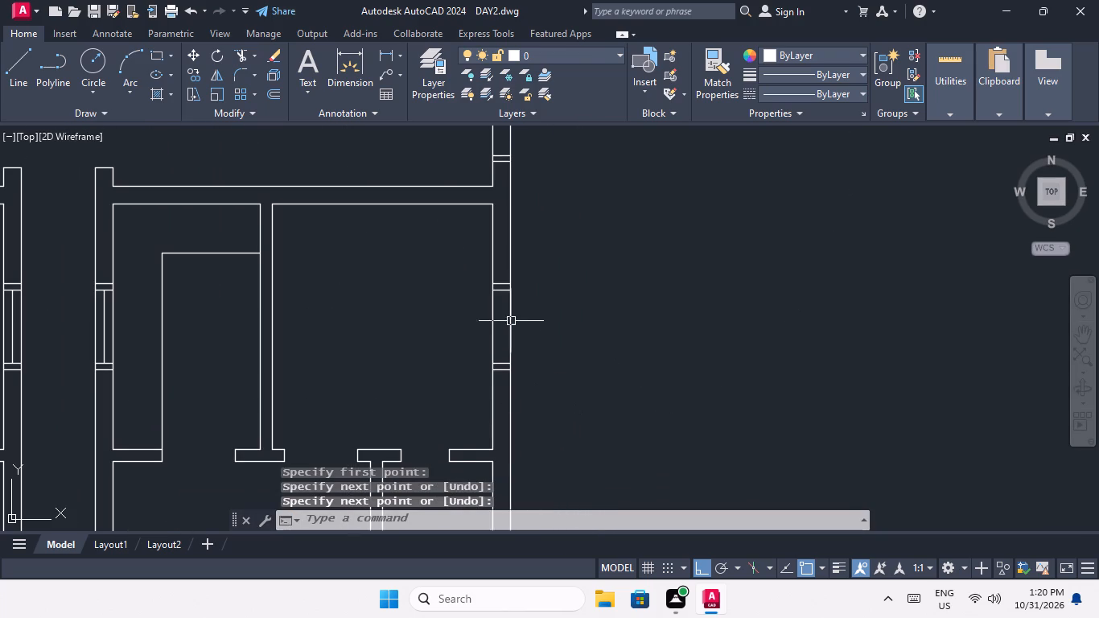
drag(502, 290, 500, 299)
scroll(502, 365, up, 2)
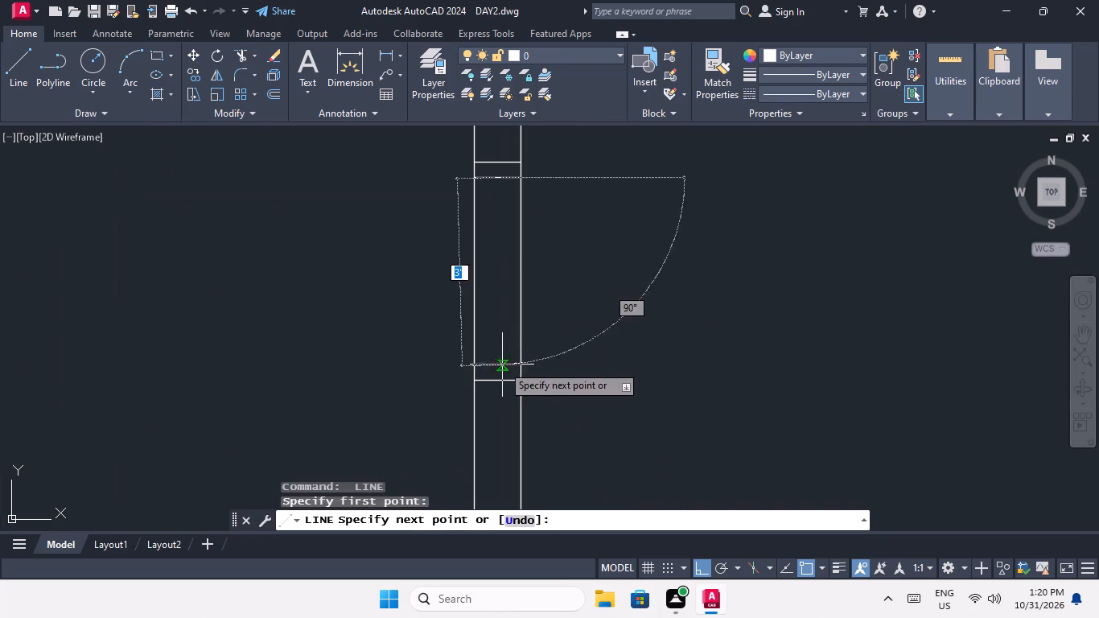
click(496, 365)
key(space)
Draw a vertical line joining the midpoints of the inner edge lines of the lower window on the top right unit's outer wall.
scroll(586, 353, down, 2)
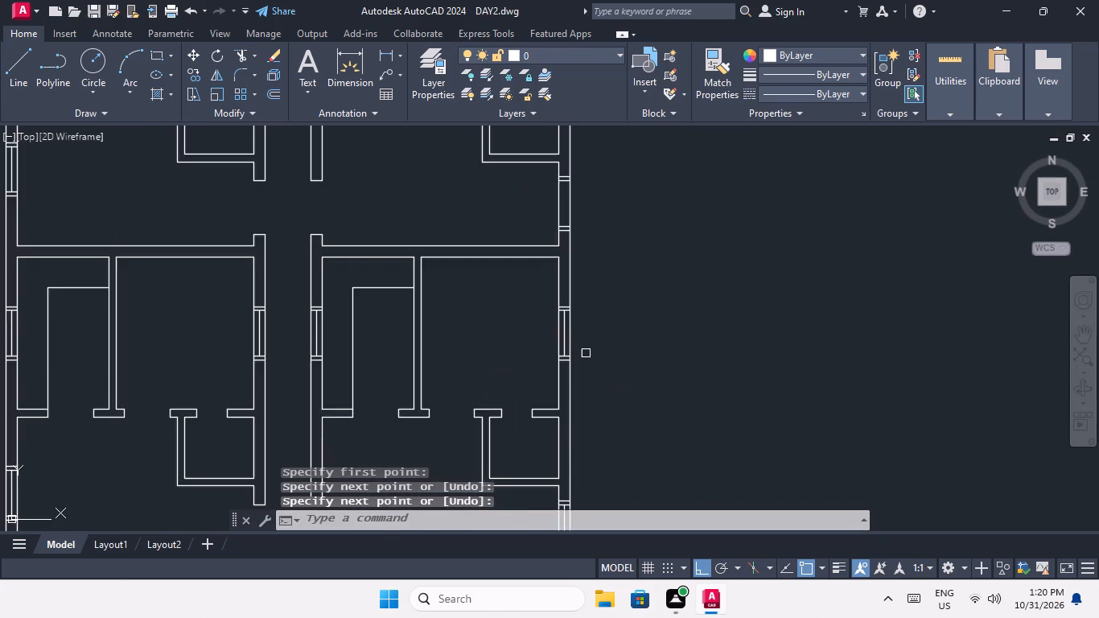
scroll(586, 353, down, 2)
middle_drag(584, 354, 533, 489)
scroll(512, 389, up, 4)
middle_click(500, 313)
middle_drag(500, 311, 476, 210)
key(space)
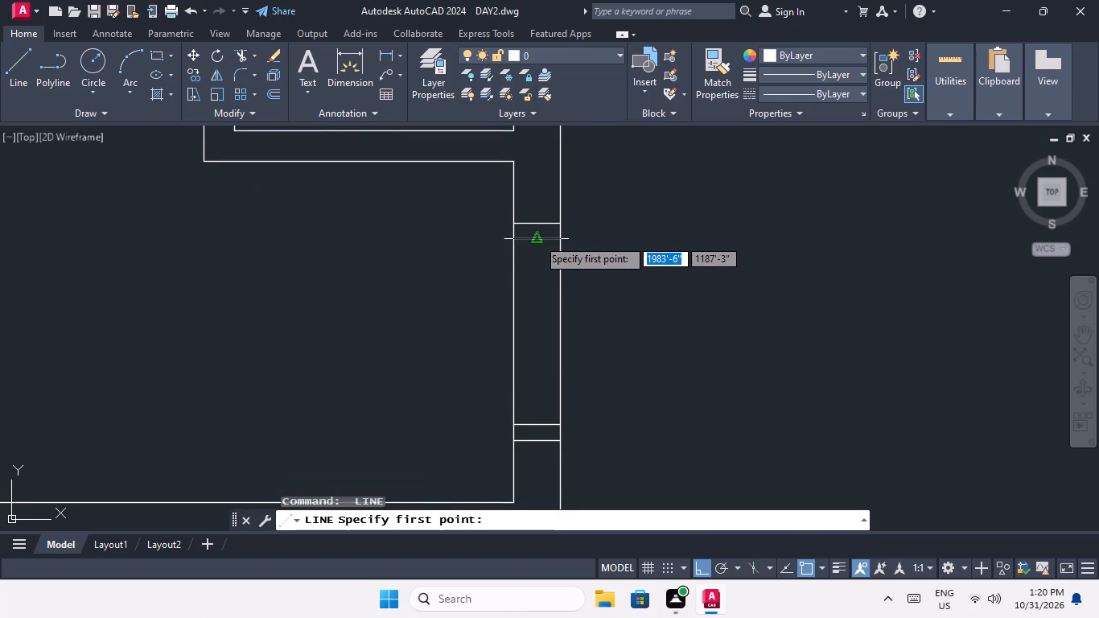
click(537, 238)
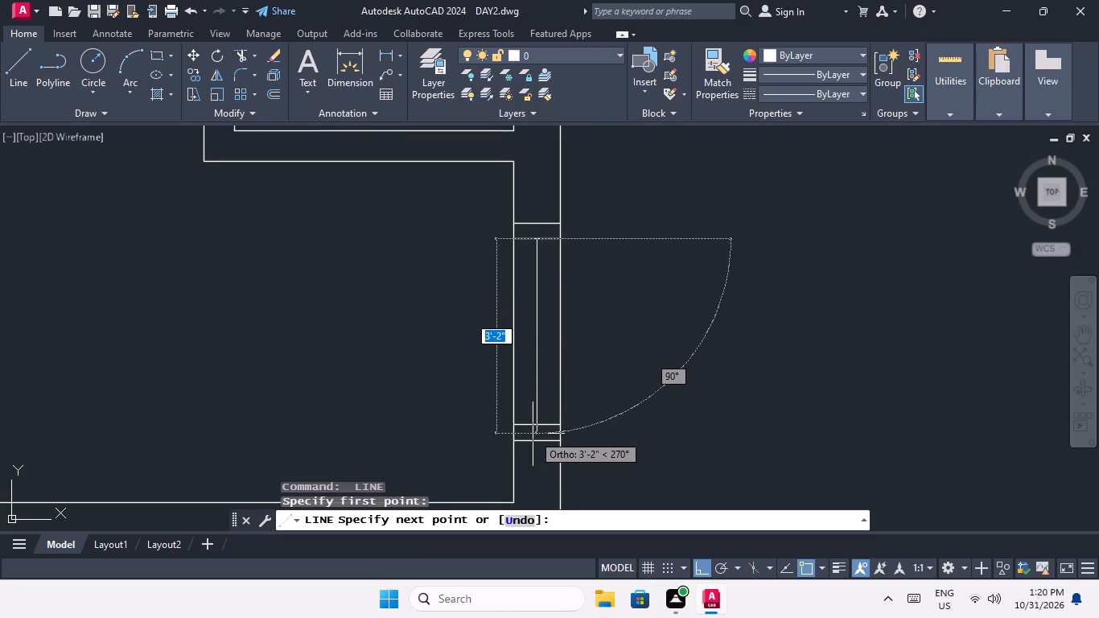
click(536, 425)
key(space)
Draw a vertical line joining the midpoints of the inner edge lines of the upper window on the top right unit's outer wall.
middle_drag(642, 363, 616, 474)
scroll(612, 346, down, 2)
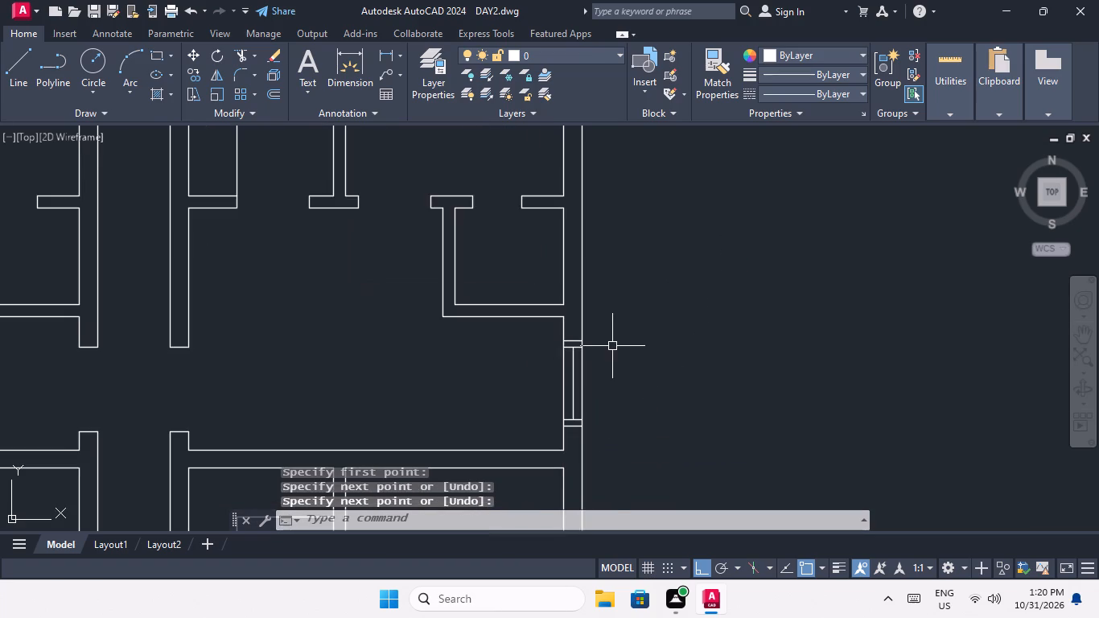
middle_drag(613, 345, 580, 446)
scroll(587, 333, down, 1)
middle_drag(585, 336, 561, 431)
key(space)
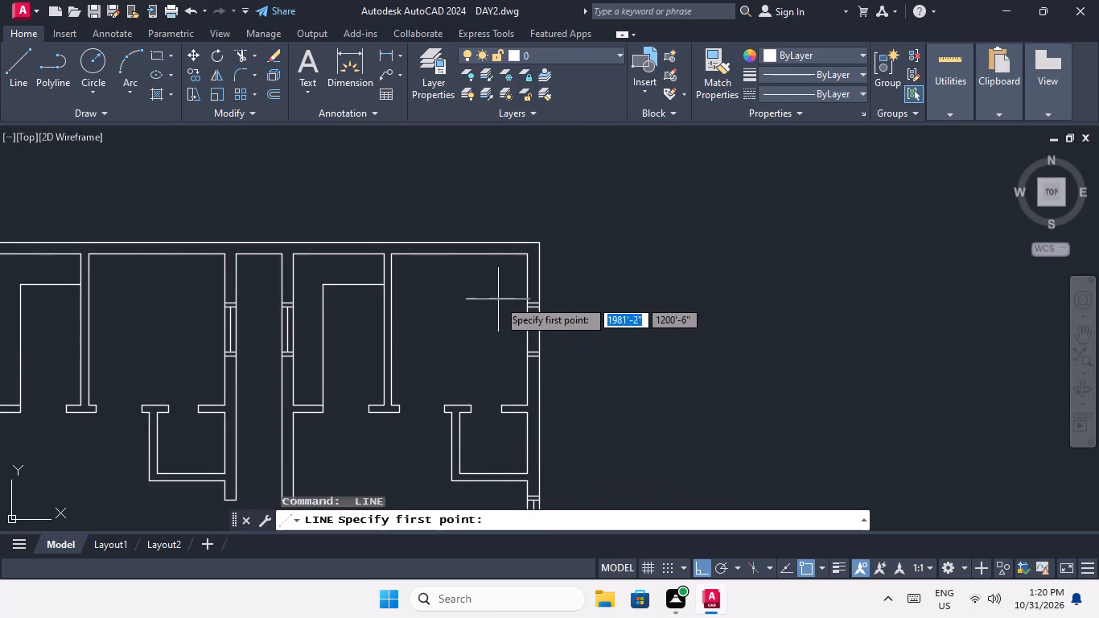
scroll(526, 329, up, 3)
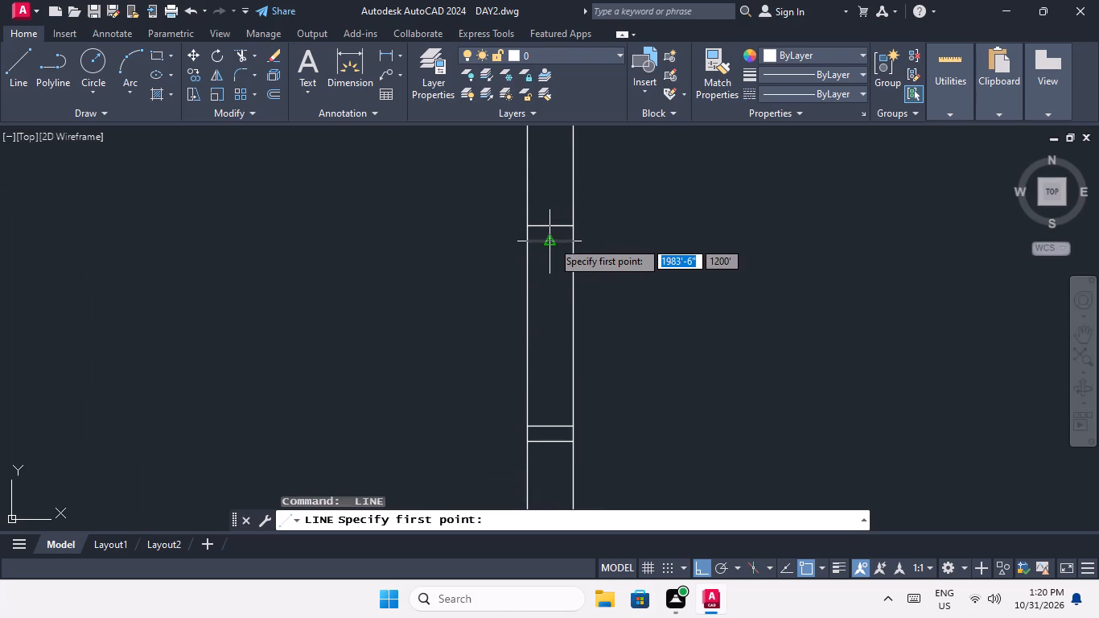
drag(552, 241, 551, 249)
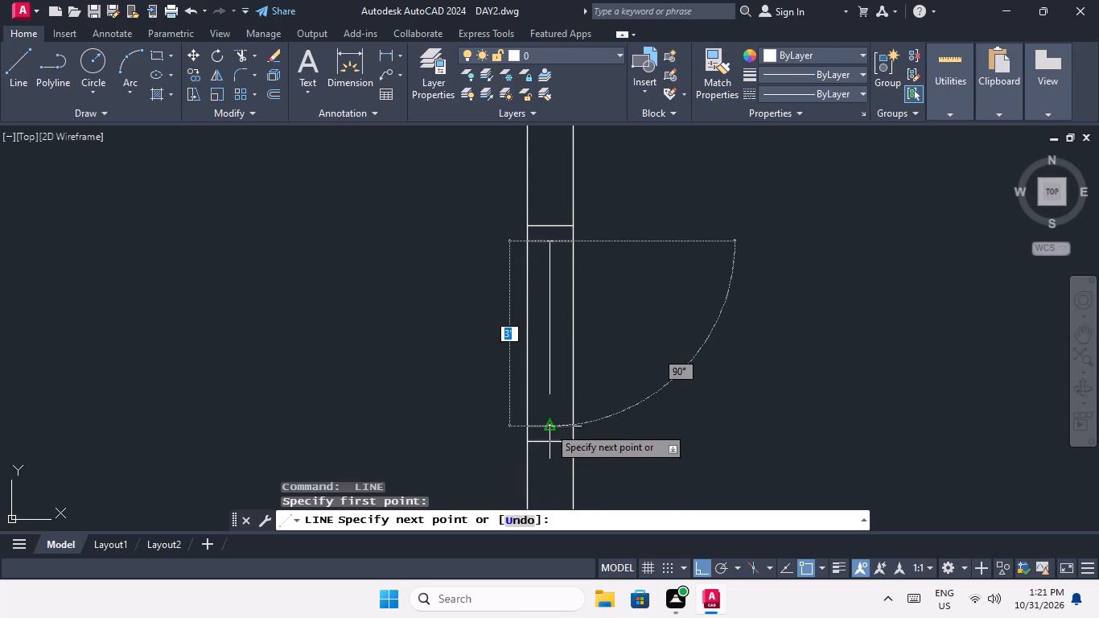
click(549, 426)
key(space)
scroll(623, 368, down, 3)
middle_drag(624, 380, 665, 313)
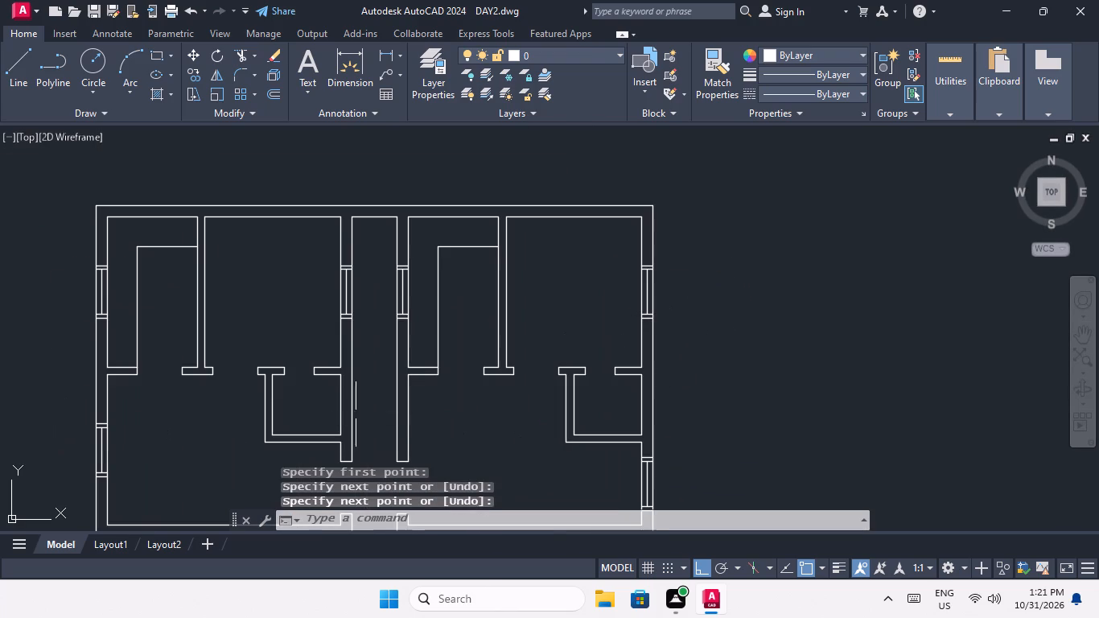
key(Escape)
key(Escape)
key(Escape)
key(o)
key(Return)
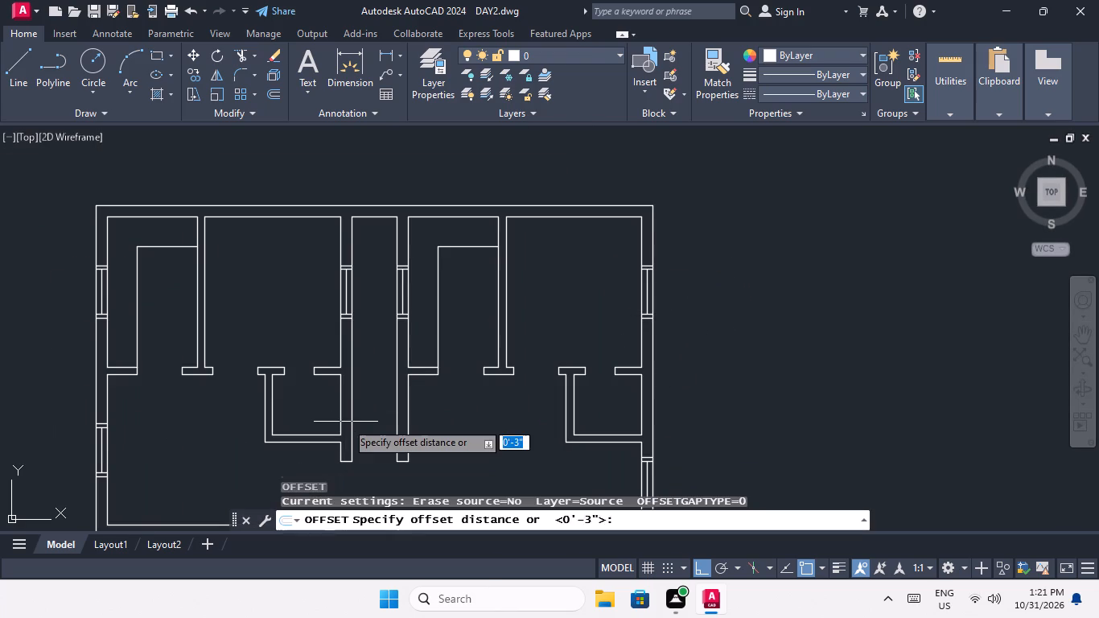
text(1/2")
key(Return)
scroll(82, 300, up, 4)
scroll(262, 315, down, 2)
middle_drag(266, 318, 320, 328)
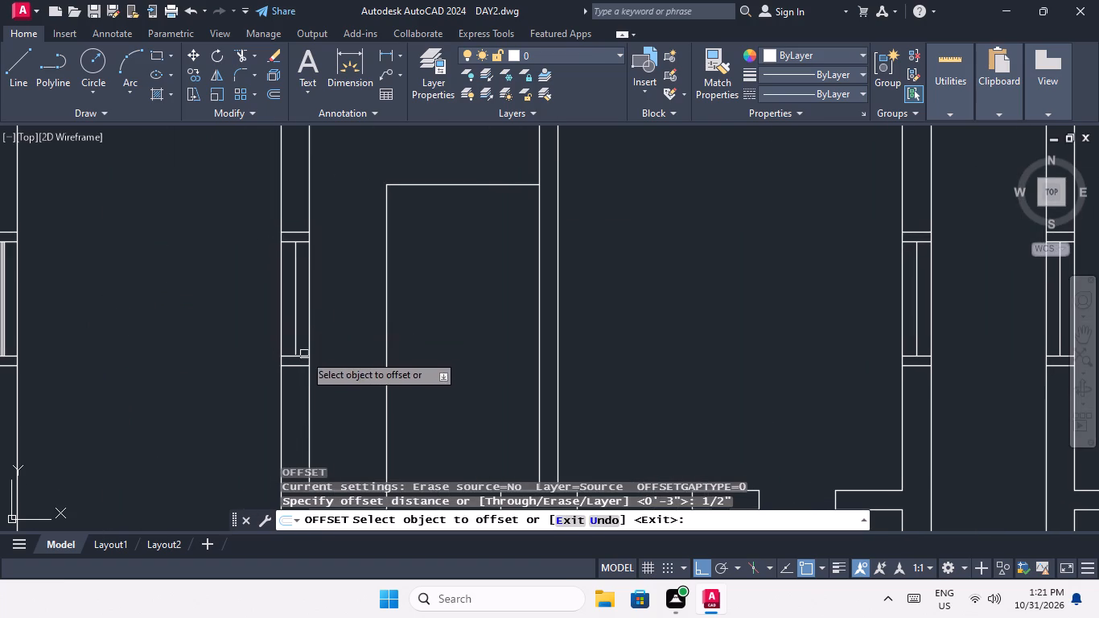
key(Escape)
Extend the centre line of the upper window on the top left unit's outer wall down to the window's lower inner edge line.
scroll(287, 360, up, 4)
key(Escape)
key(Escape)
key(Escape)
key(e)
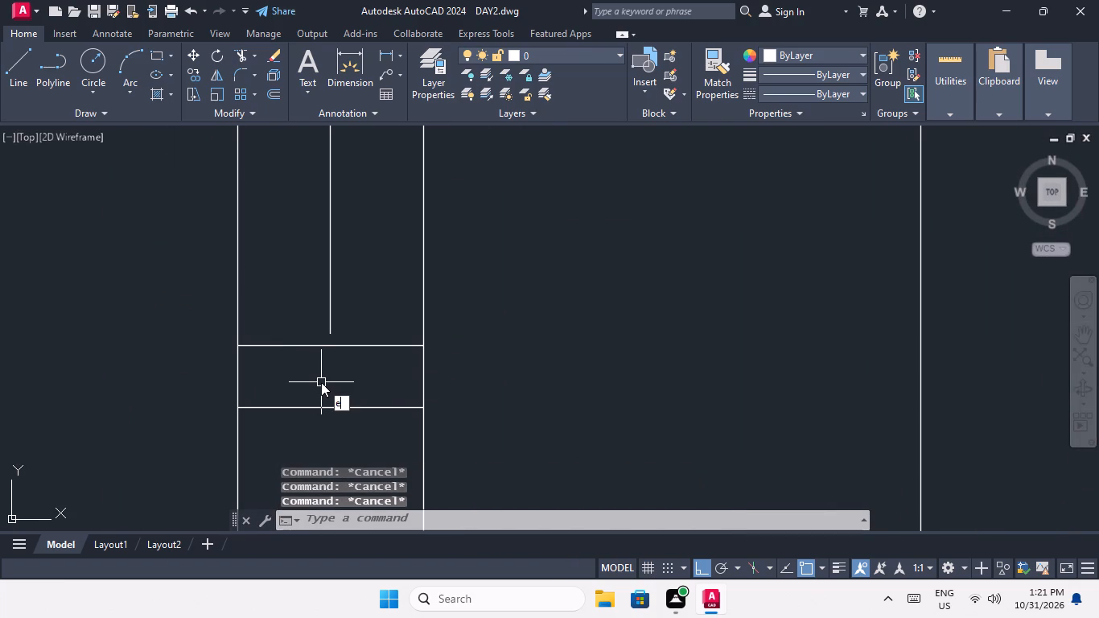
key(x)
key(space)
key(space)
click(333, 319)
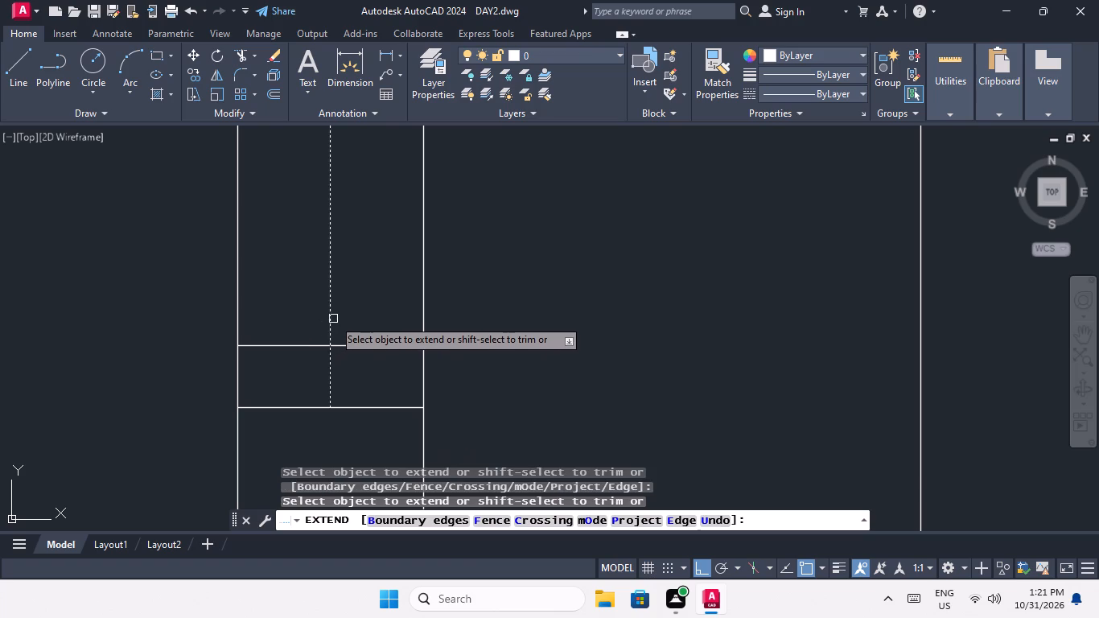
key(Escape)
key(Escape)
key(Escape)
key(Escape)
Offset the centre line of the upper window on the top left unit's outer wall 1/2" to both sides.
key(o)
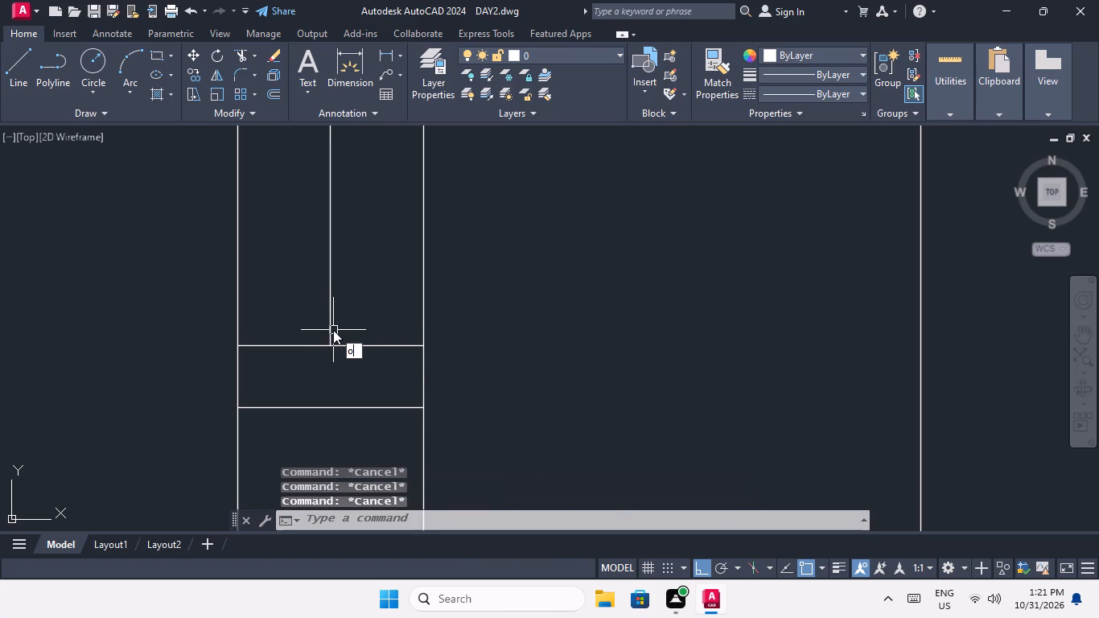
key(Return)
key(1)
key(slash)
key(2)
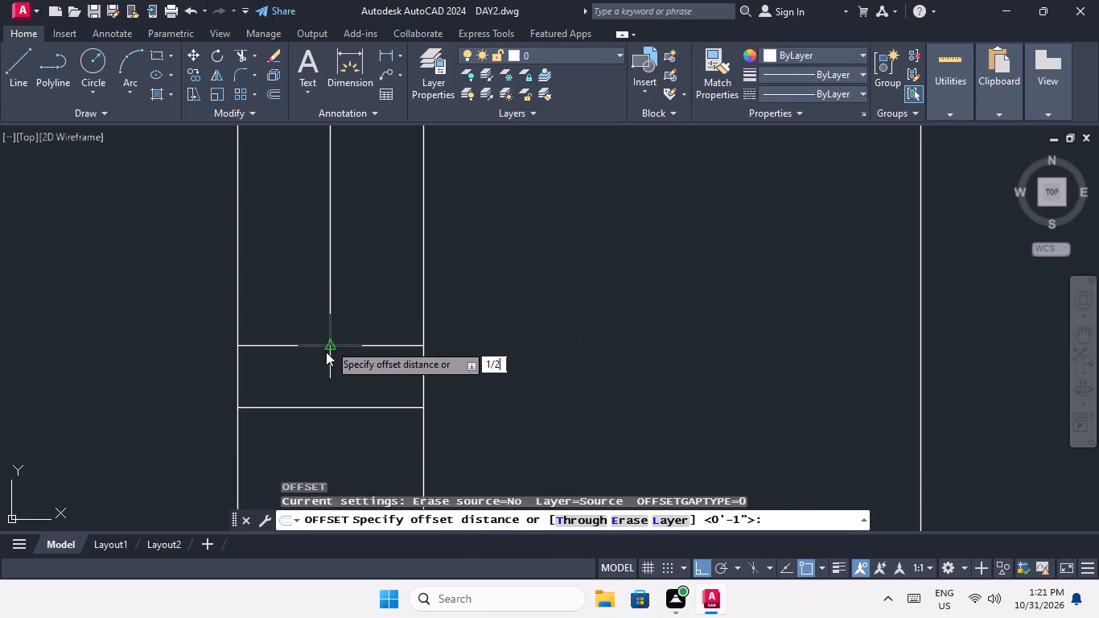
key(shift+quotedbl)
key(Return)
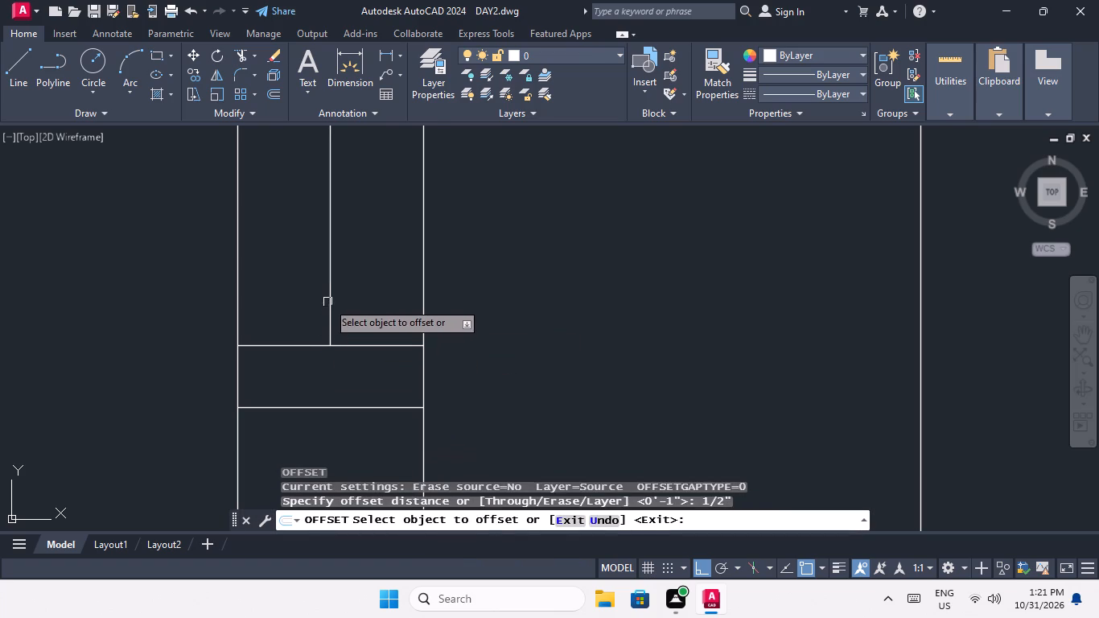
drag(328, 299, 347, 299)
click(373, 294)
click(330, 311)
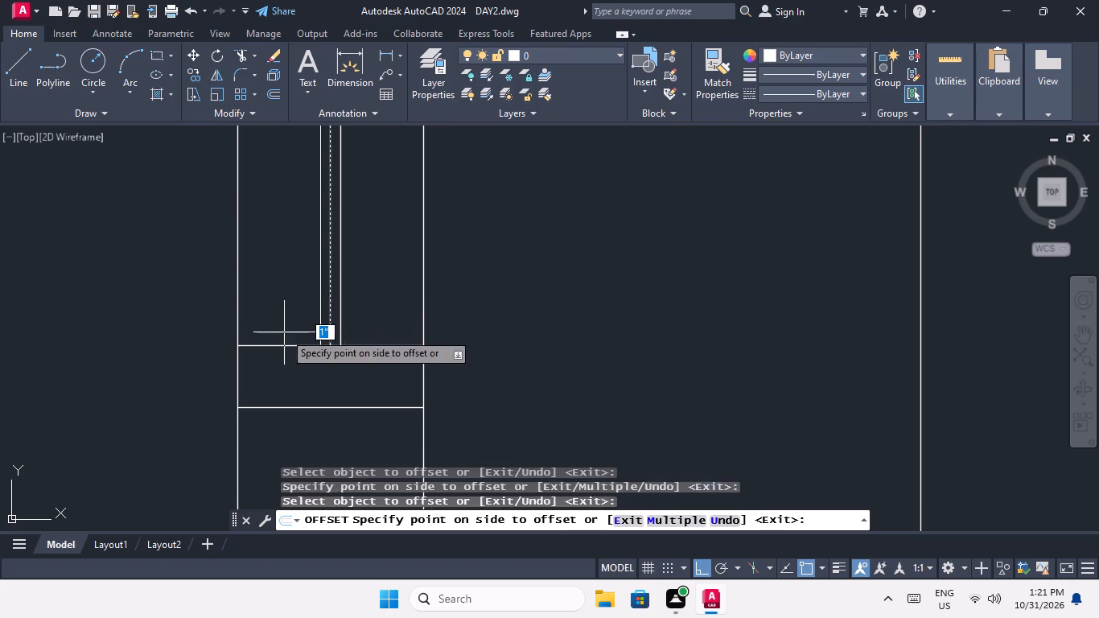
click(284, 332)
Offset the centre line of the lower window on the top left unit's outer wall 1/2" to both sides.
scroll(307, 295, down, 4)
middle_drag(319, 380, 331, 317)
scroll(333, 319, down, 2)
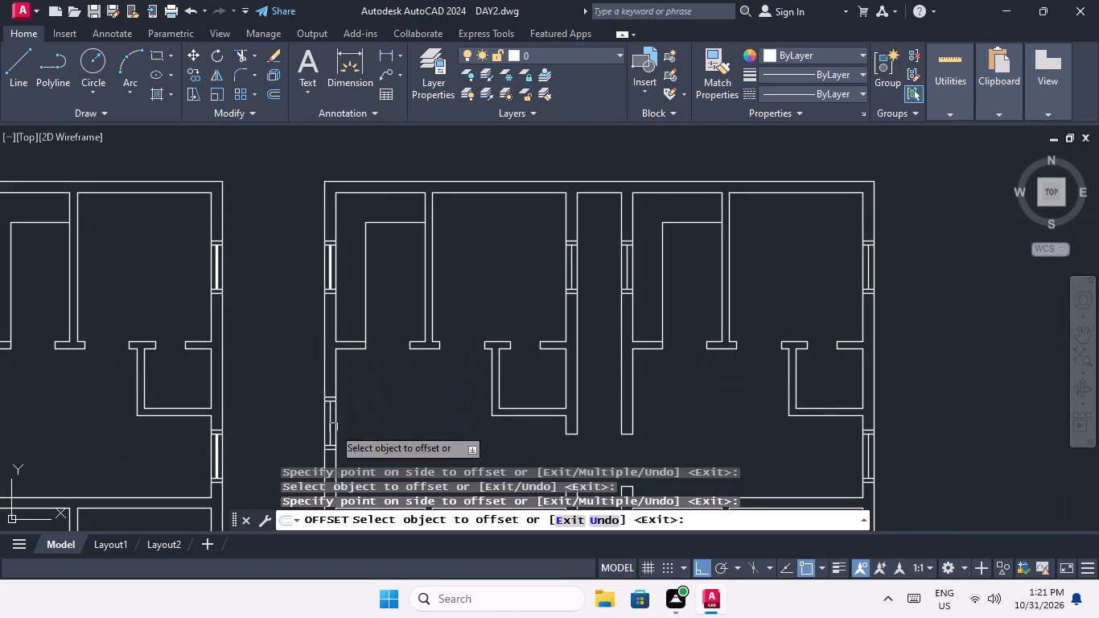
middle_drag(331, 427, 324, 319)
scroll(326, 331, up, 4)
drag(300, 346, 310, 344)
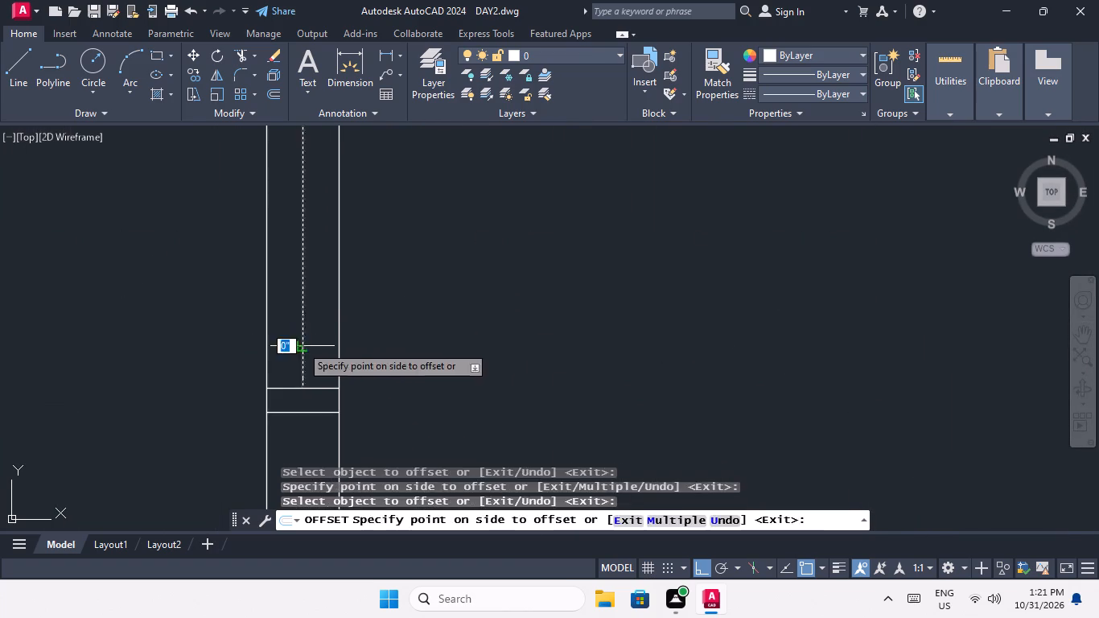
drag(310, 344, 320, 344)
click(352, 343)
scroll(284, 363, up, 3)
drag(352, 348, 331, 357)
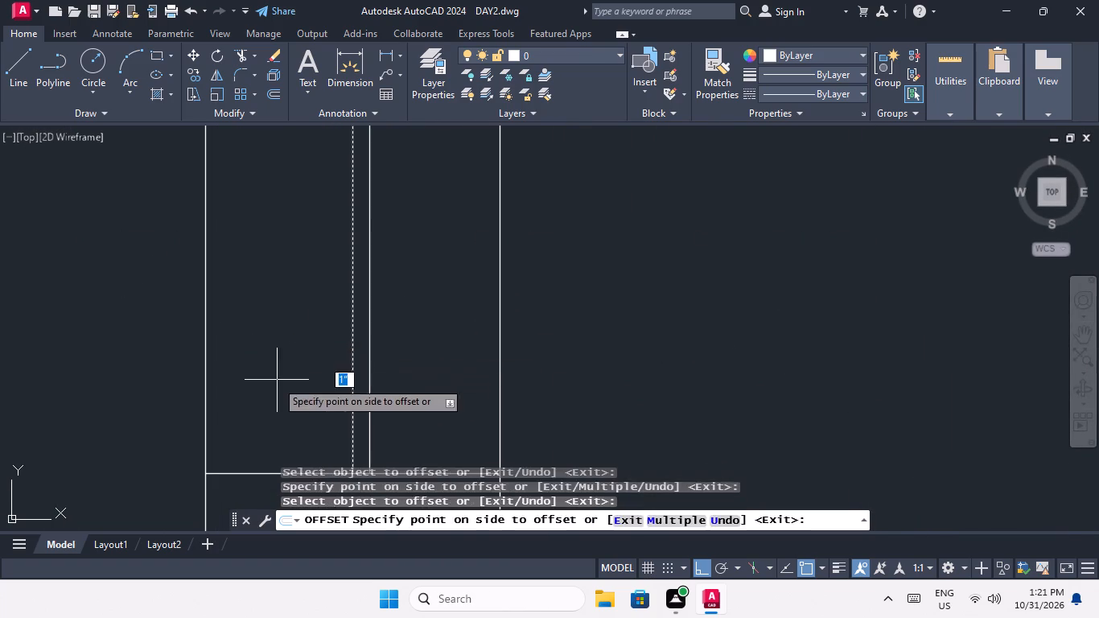
click(276, 381)
Offset the centre line of the upper window on the second left unit's outer wall 1/2" to both sides.
scroll(314, 330, down, 4)
middle_drag(306, 384, 329, 294)
scroll(329, 293, down, 3)
scroll(334, 410, up, 2)
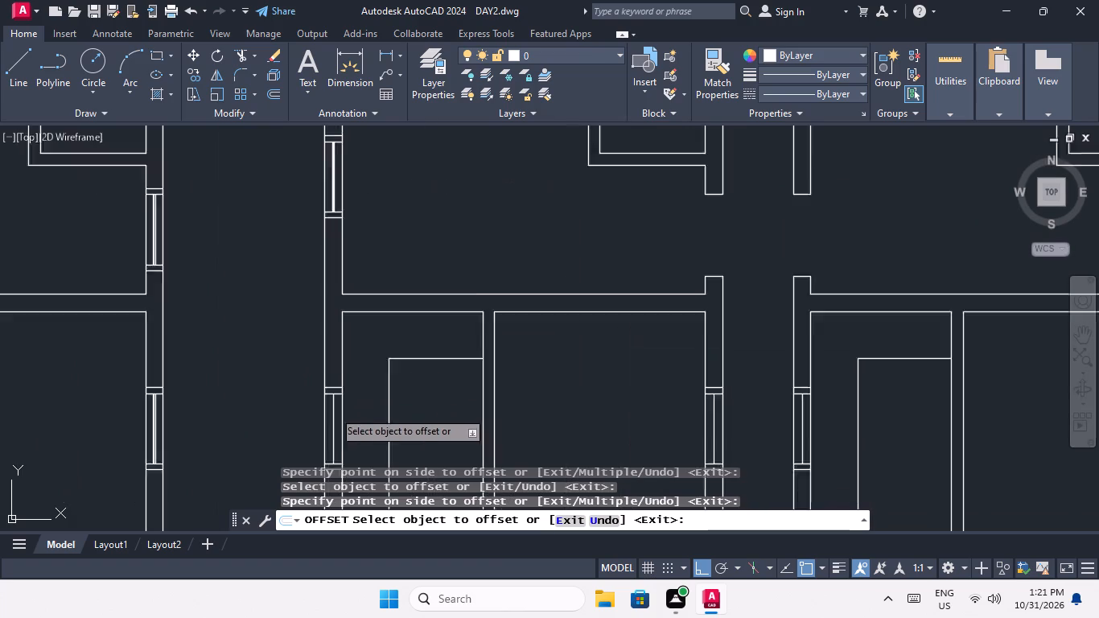
scroll(333, 410, up, 2)
middle_drag(330, 410, 348, 304)
drag(348, 373, 373, 367)
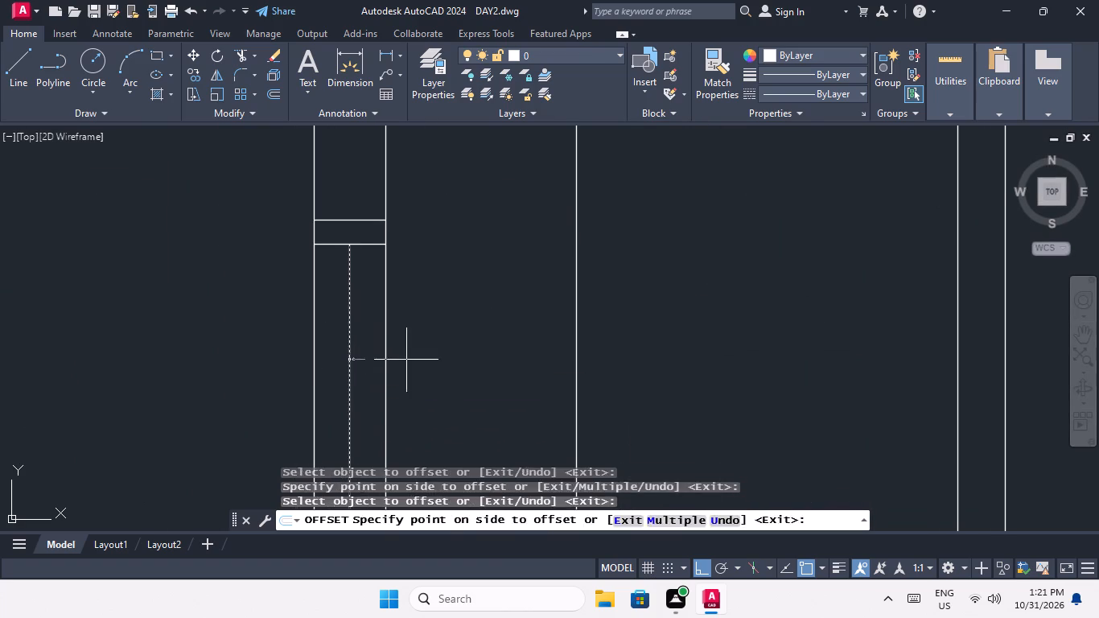
click(406, 360)
scroll(348, 389, up, 2)
drag(348, 383, 328, 398)
drag(301, 418, 304, 410)
Offset the centre line of the lower window on the second left unit's outer wall 1/2" to both sides.
scroll(323, 323, down, 3)
middle_drag(348, 384, 413, 248)
scroll(407, 257, down, 3)
scroll(404, 392, up, 3)
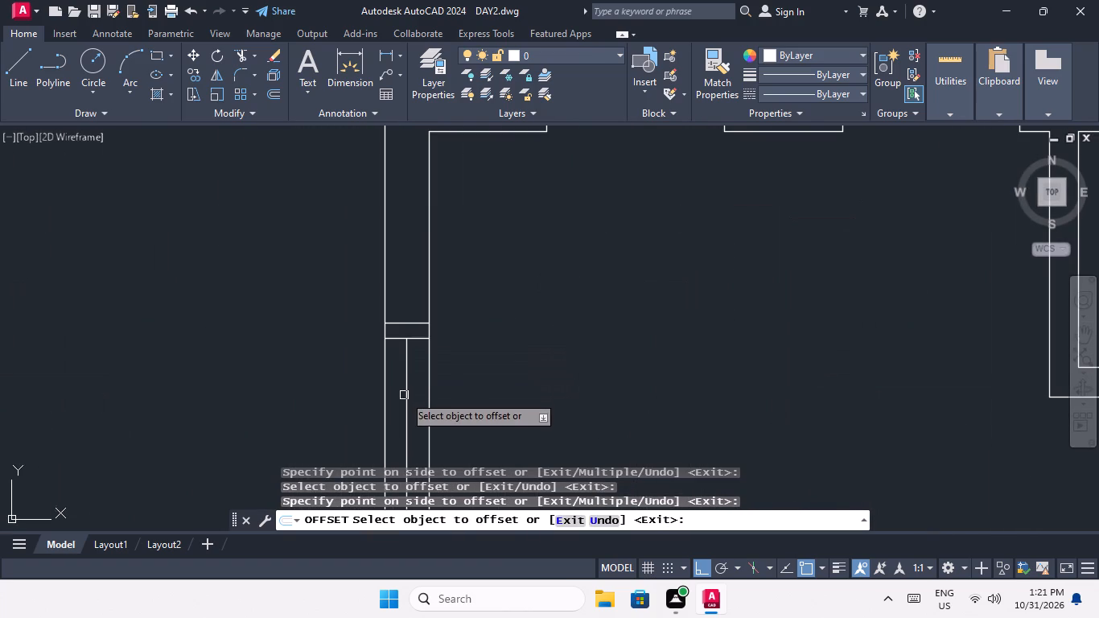
drag(405, 394, 433, 402)
click(458, 403)
scroll(414, 418, up, 1)
middle_drag(413, 414, 414, 308)
scroll(386, 365, up, 1)
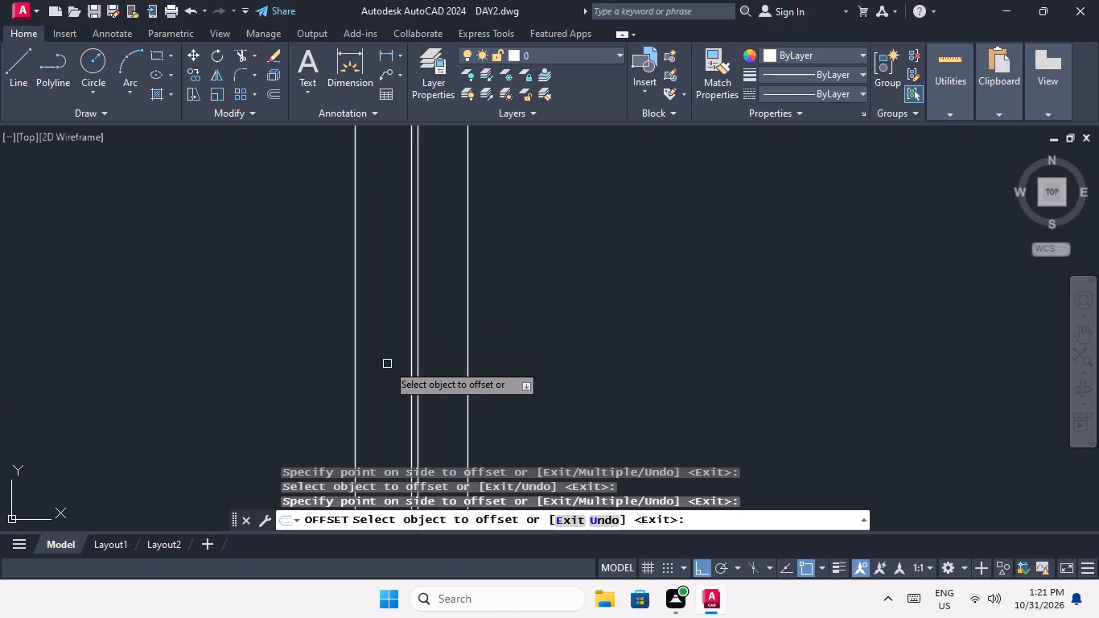
scroll(387, 364, up, 1)
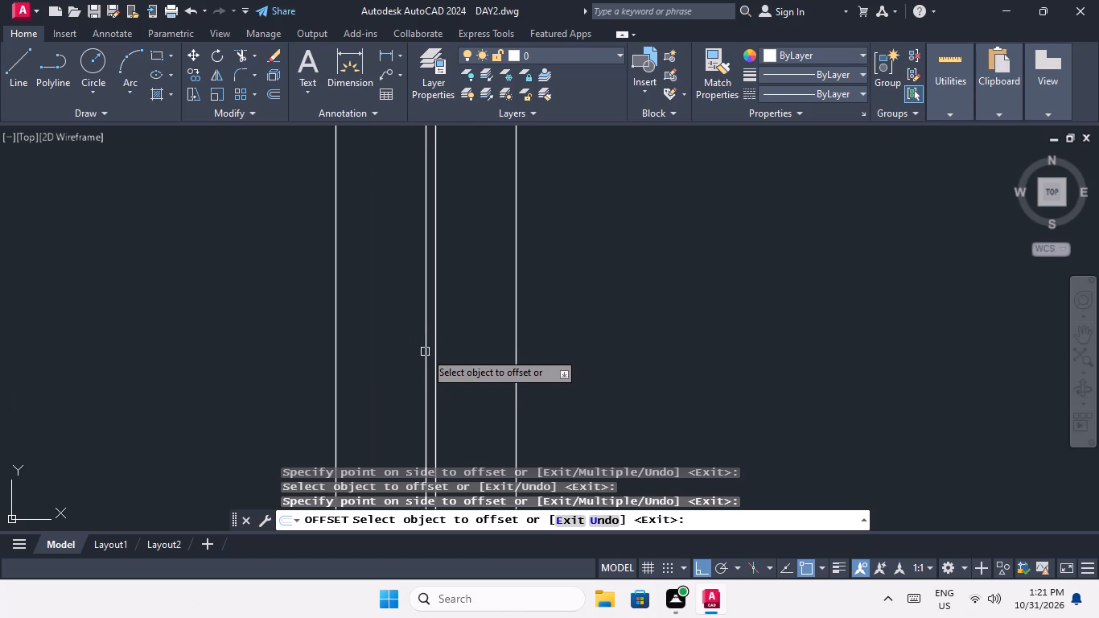
drag(425, 352, 407, 361)
click(387, 374)
Offset the centre line of the upper window on the third left unit's outer wall 1/2" to both sides.
scroll(401, 300, down, 3)
middle_drag(410, 344, 412, 272)
scroll(409, 279, down, 2)
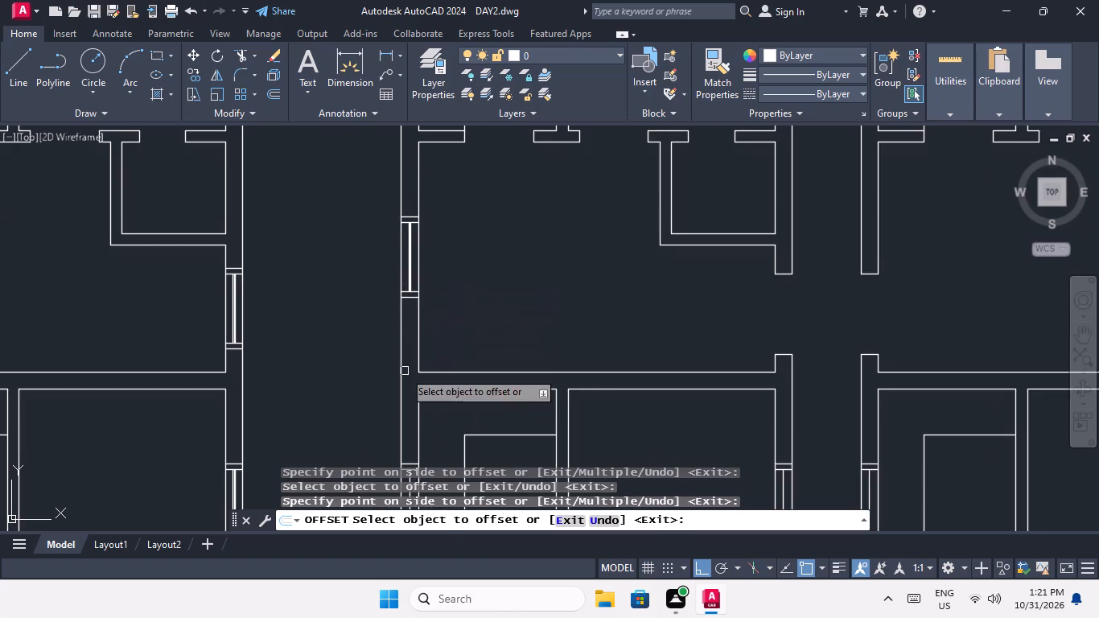
middle_drag(404, 371, 379, 238)
scroll(389, 404, up, 3)
drag(367, 356, 387, 352)
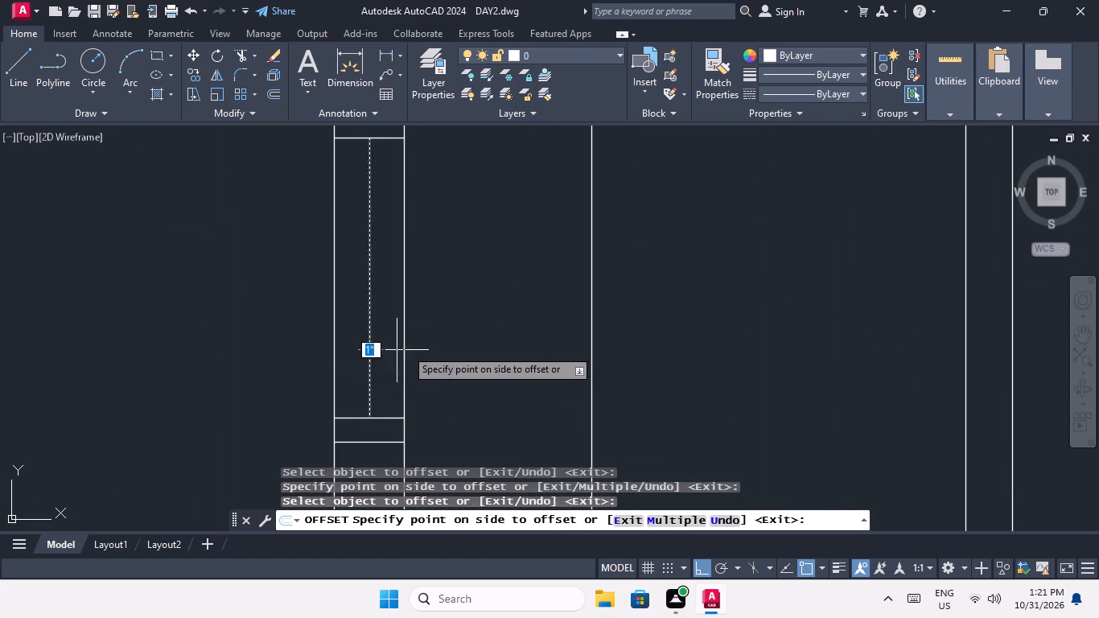
click(430, 346)
scroll(385, 381, up, 2)
drag(344, 383, 313, 402)
click(298, 413)
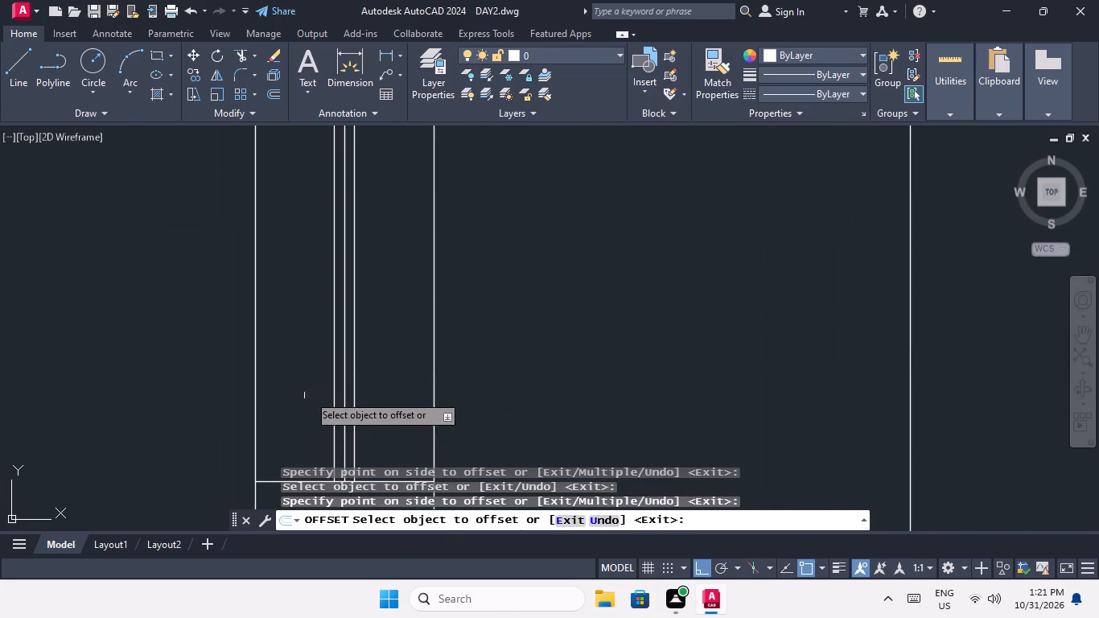
Offset the centre line of the lower window on the third left unit's outer wall 1/2" to both sides.
scroll(324, 341, down, 4)
middle_drag(336, 373, 368, 263)
scroll(370, 257, down, 3)
scroll(376, 346, up, 3)
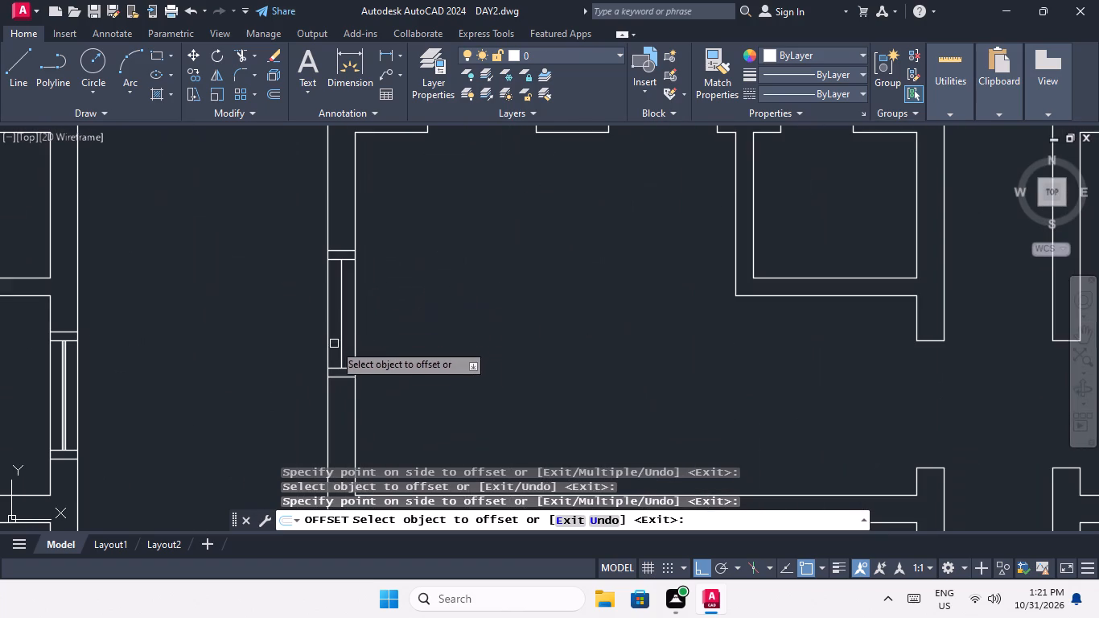
scroll(339, 324, up, 1)
click(340, 323)
click(393, 320)
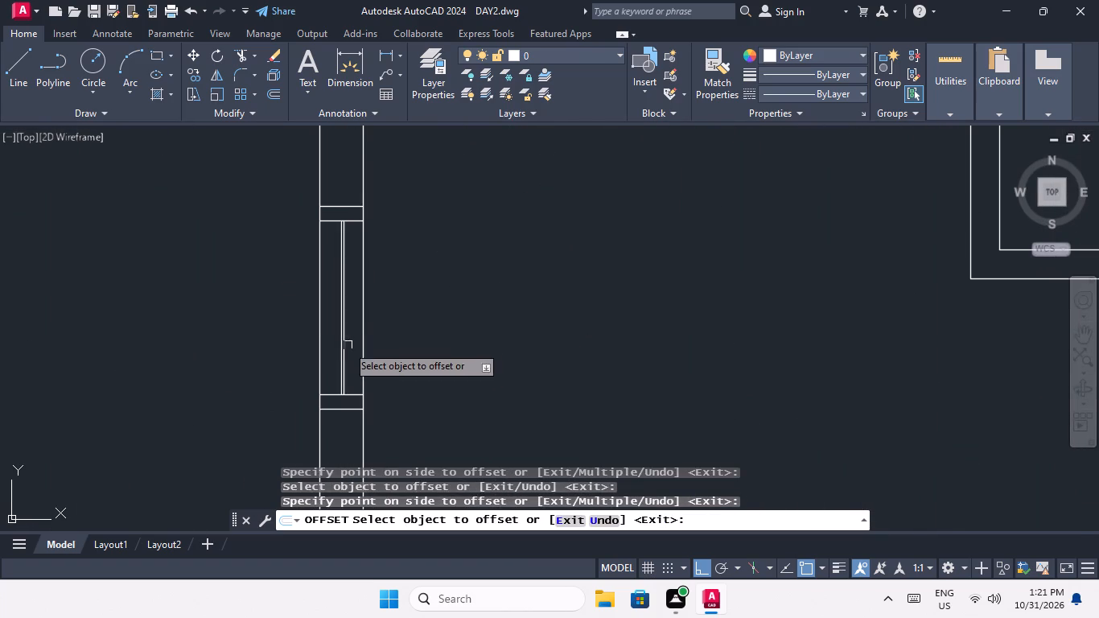
scroll(345, 345, up, 4)
click(312, 365)
click(272, 389)
Offset the centre line of the upper window on the bottom left unit's outer wall 1/2" to both sides.
scroll(295, 331, down, 4)
middle_drag(290, 375, 327, 289)
scroll(327, 287, down, 2)
middle_drag(343, 366, 344, 294)
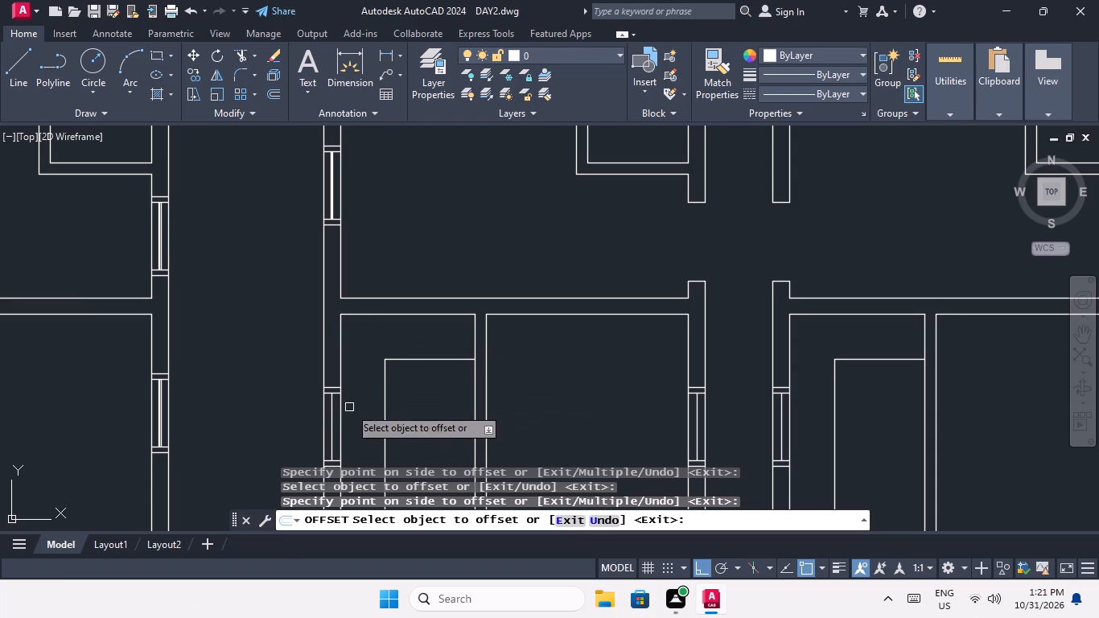
middle_drag(352, 405, 350, 192)
scroll(325, 207, up, 3)
drag(347, 234, 363, 236)
click(385, 236)
scroll(337, 270, up, 2)
drag(352, 263, 338, 273)
click(311, 288)
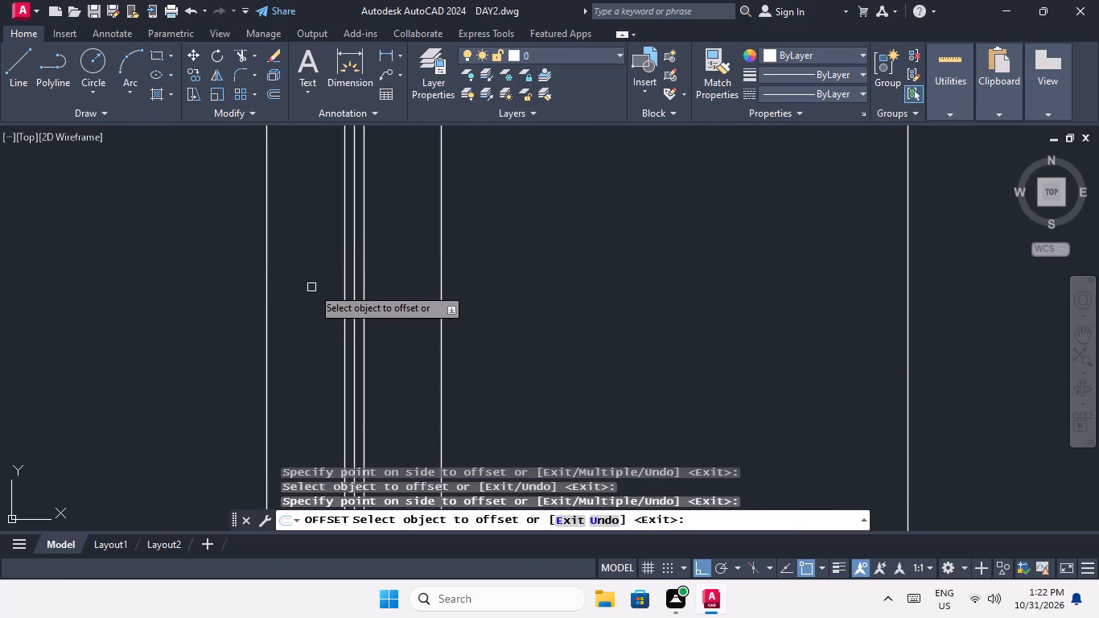
Offset the centre line of the lower window on the bottom left unit's outer wall 1/2" to both sides.
scroll(322, 255, down, 3)
middle_drag(338, 359, 335, 266)
scroll(342, 231, down, 2)
middle_drag(346, 369, 335, 212)
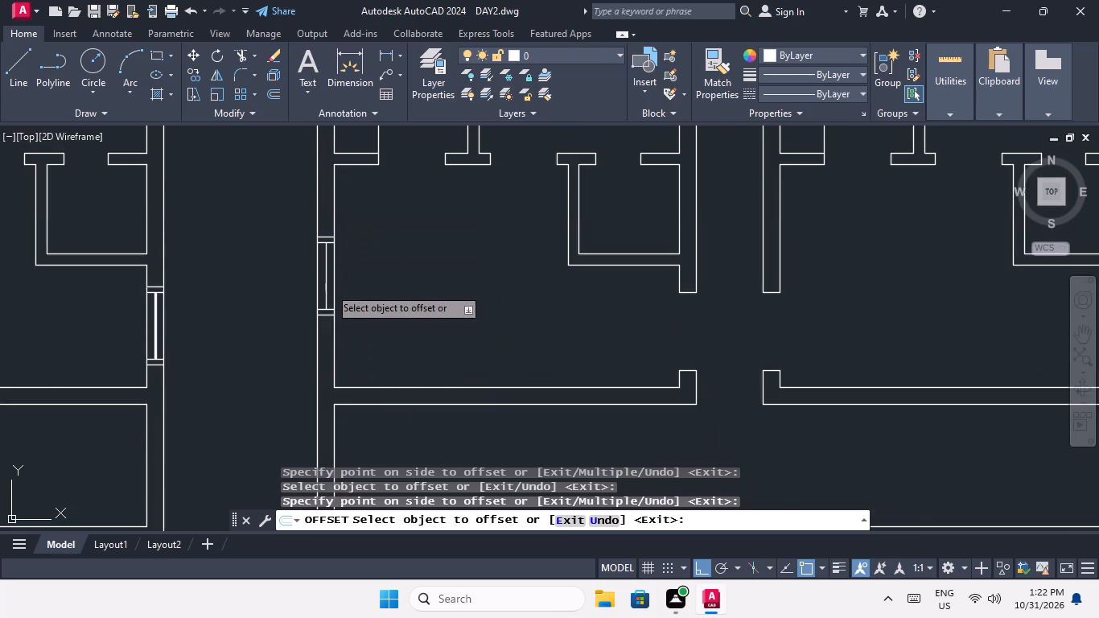
scroll(318, 282, up, 2)
drag(335, 277, 353, 277)
click(394, 271)
scroll(334, 298, up, 2)
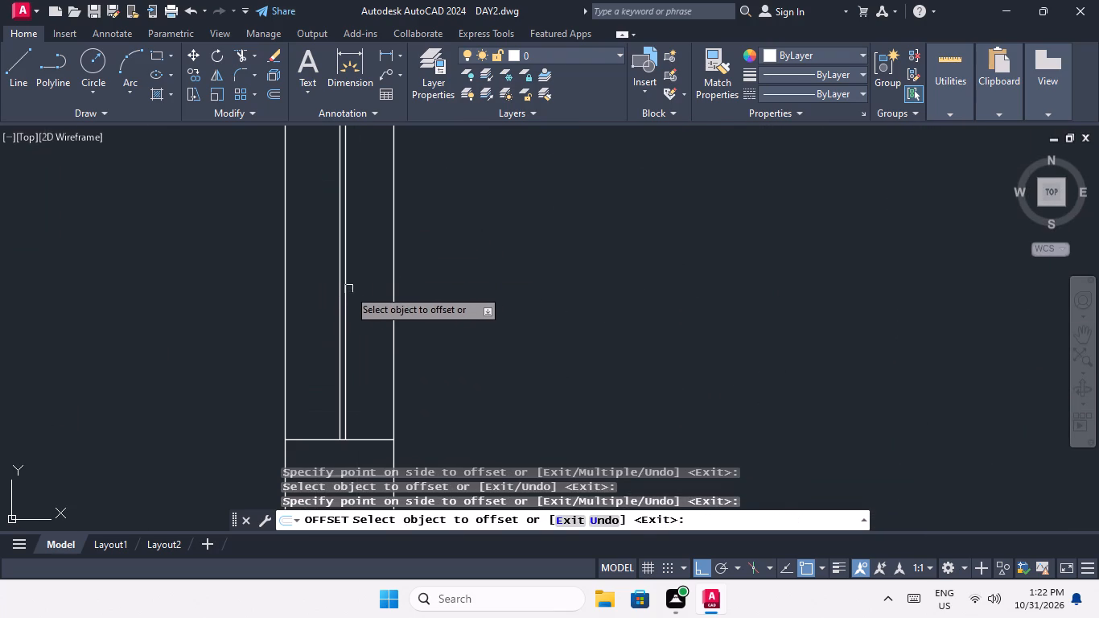
drag(338, 293, 318, 304)
click(295, 315)
Offset the centre line of the window on the bottom left unit's corridor wall 1/2" to both sides.
scroll(311, 274, down, 4)
middle_drag(402, 304, 400, 304)
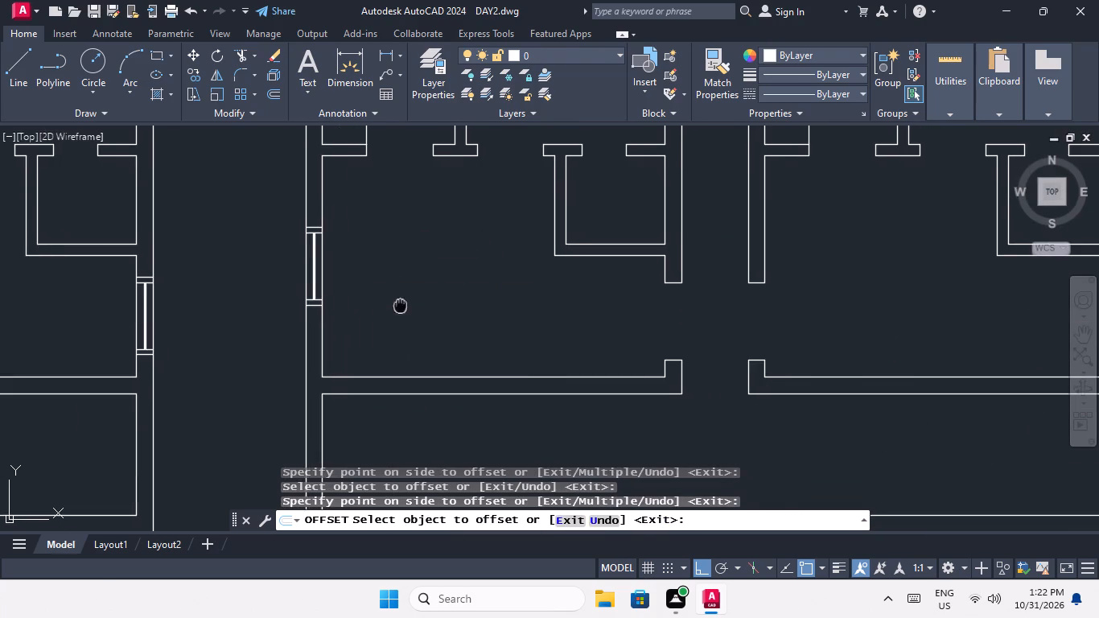
middle_drag(400, 304, 394, 294)
scroll(385, 201, down, 4)
scroll(422, 173, up, 5)
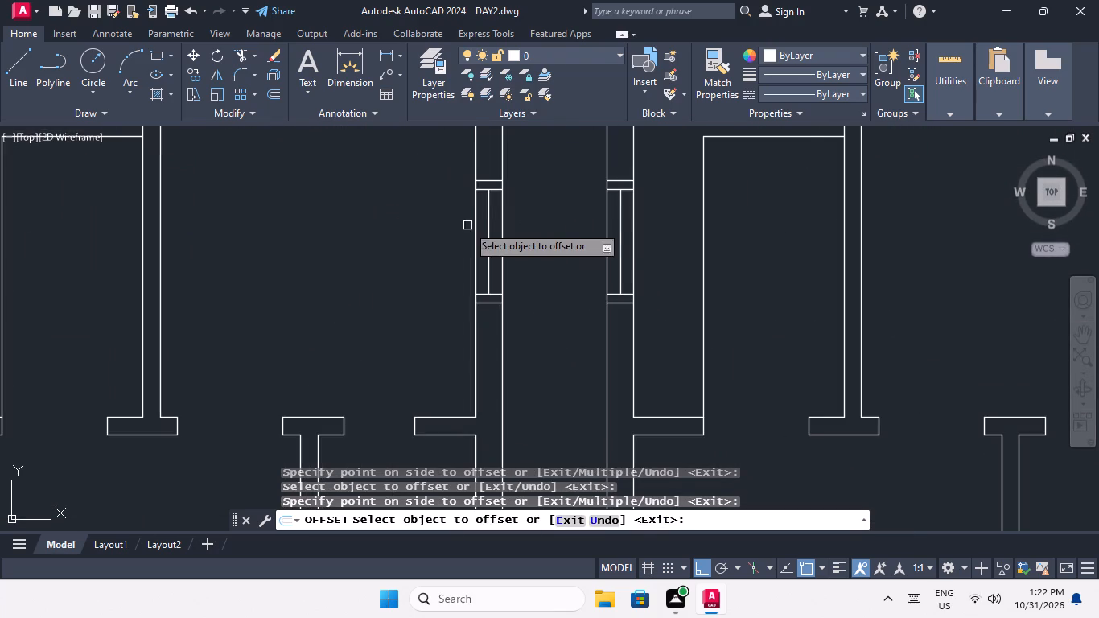
scroll(496, 229, up, 3)
drag(460, 271, 504, 265)
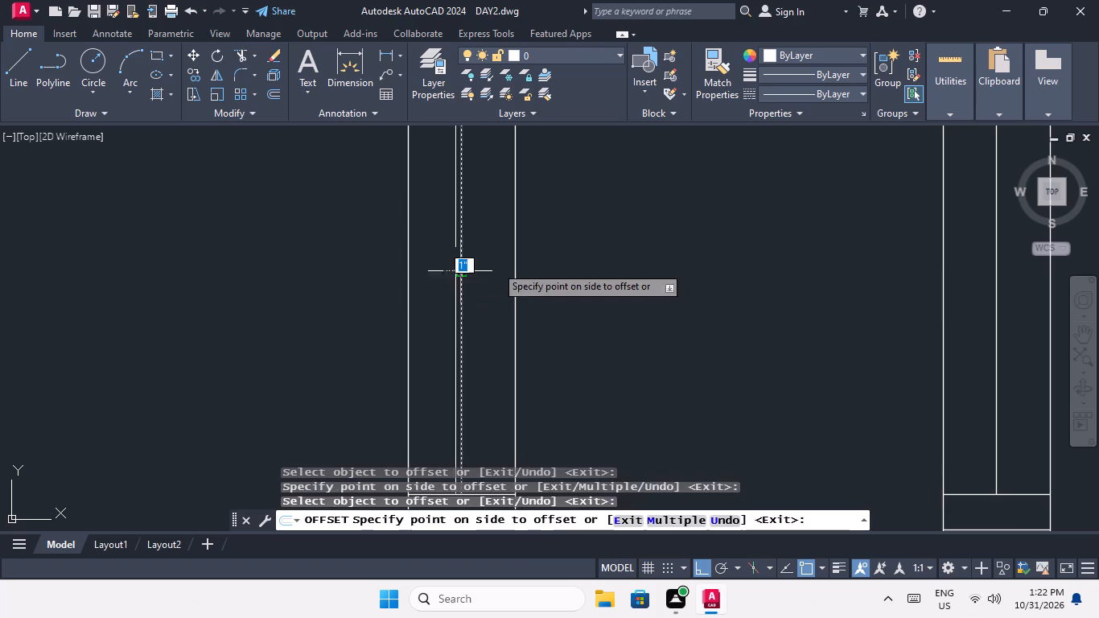
drag(504, 265, 517, 262)
click(521, 262)
scroll(466, 290, up, 2)
drag(453, 296, 438, 303)
click(388, 323)
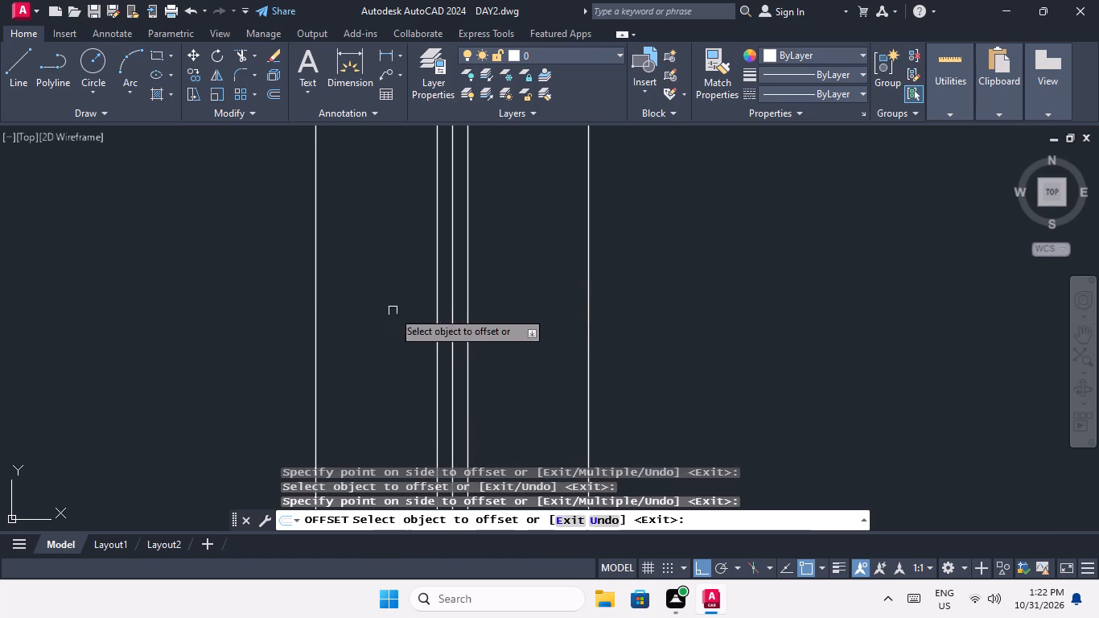
Offset the centre line of the window on the third left unit's corridor wall 1/2" to both sides.
scroll(403, 287, down, 7)
middle_drag(438, 286, 447, 379)
middle_drag(448, 271, 456, 411)
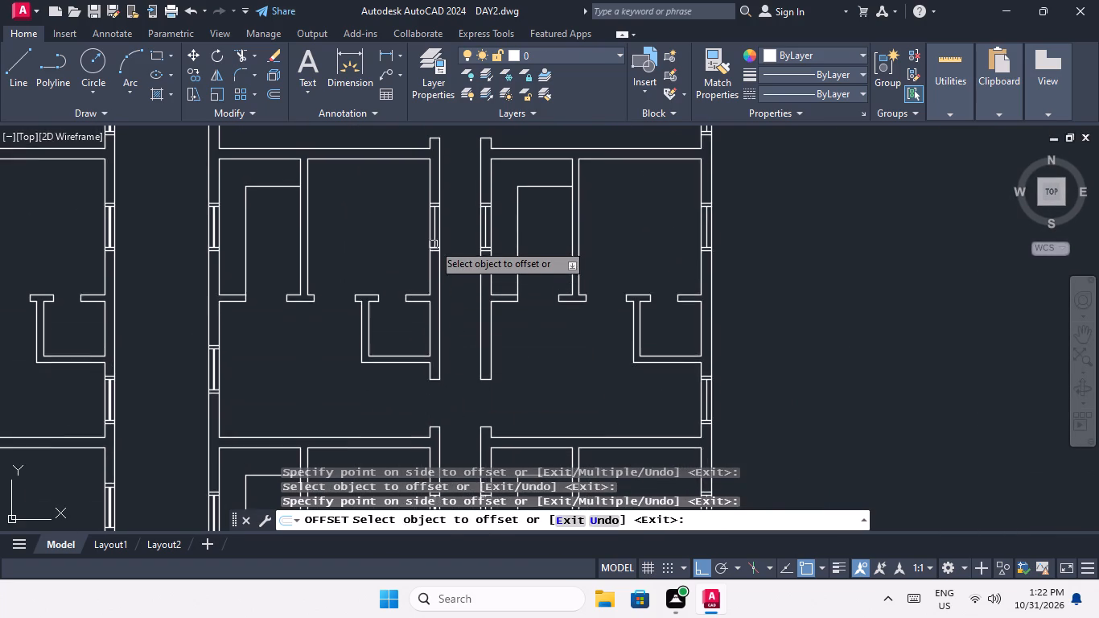
scroll(434, 229, up, 4)
click(432, 243)
click(488, 242)
scroll(408, 272, up, 2)
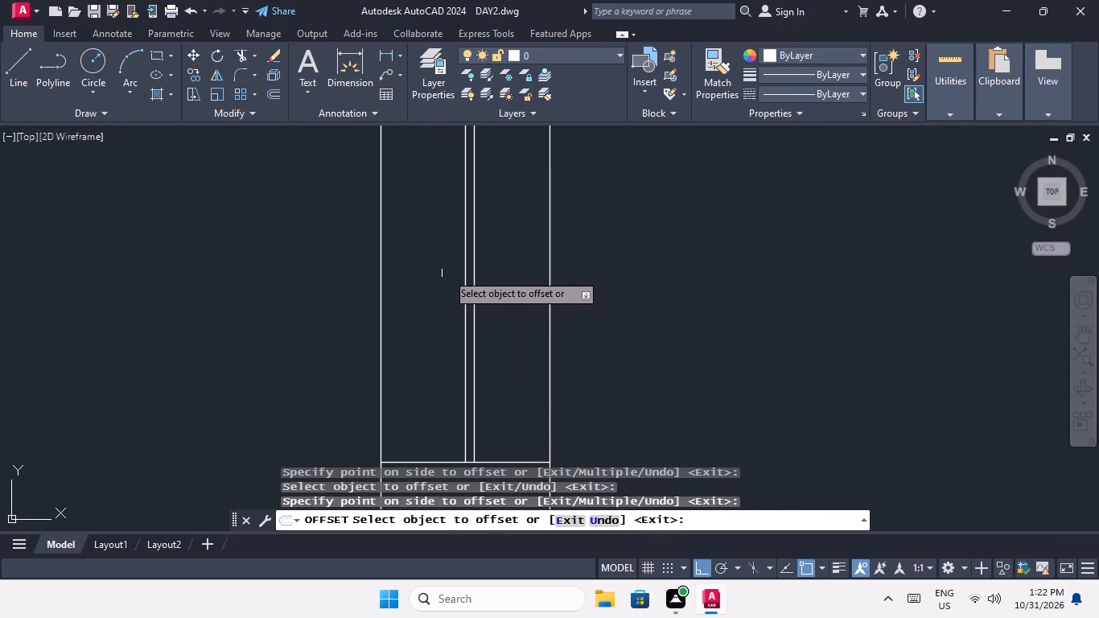
drag(465, 270, 439, 287)
click(430, 290)
Offset the centre line of the window on the second left unit's corridor wall 1/2" to both sides.
scroll(430, 290, down, 5)
middle_drag(460, 285, 484, 385)
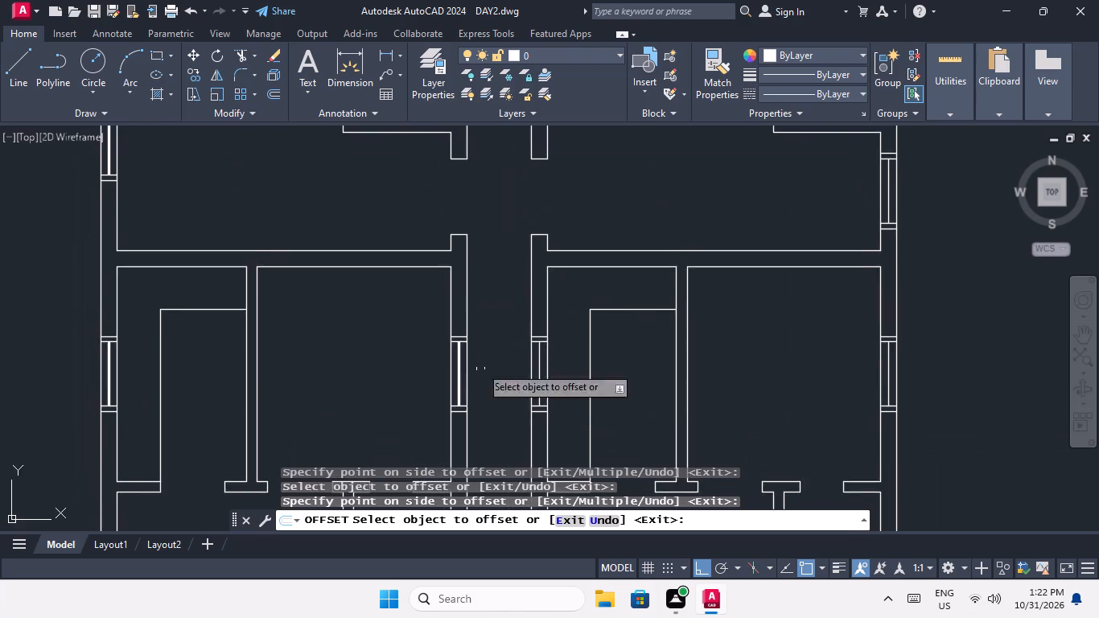
scroll(487, 307, down, 1)
middle_drag(484, 311, 485, 418)
middle_drag(504, 319, 500, 441)
scroll(471, 299, up, 4)
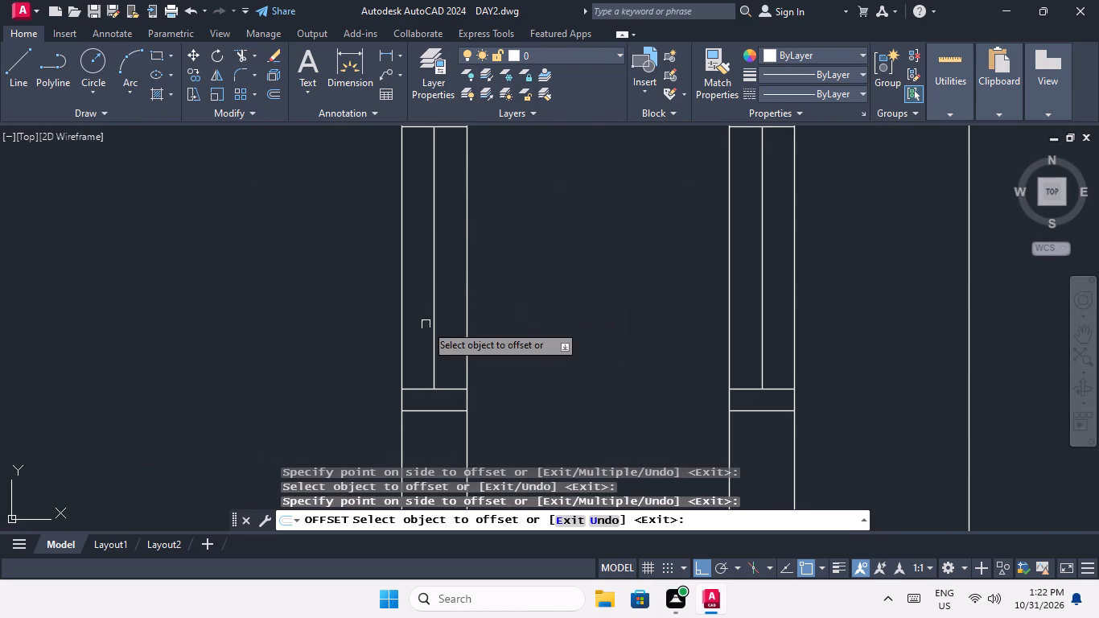
drag(432, 318, 460, 319)
click(489, 313)
scroll(427, 333, up, 2)
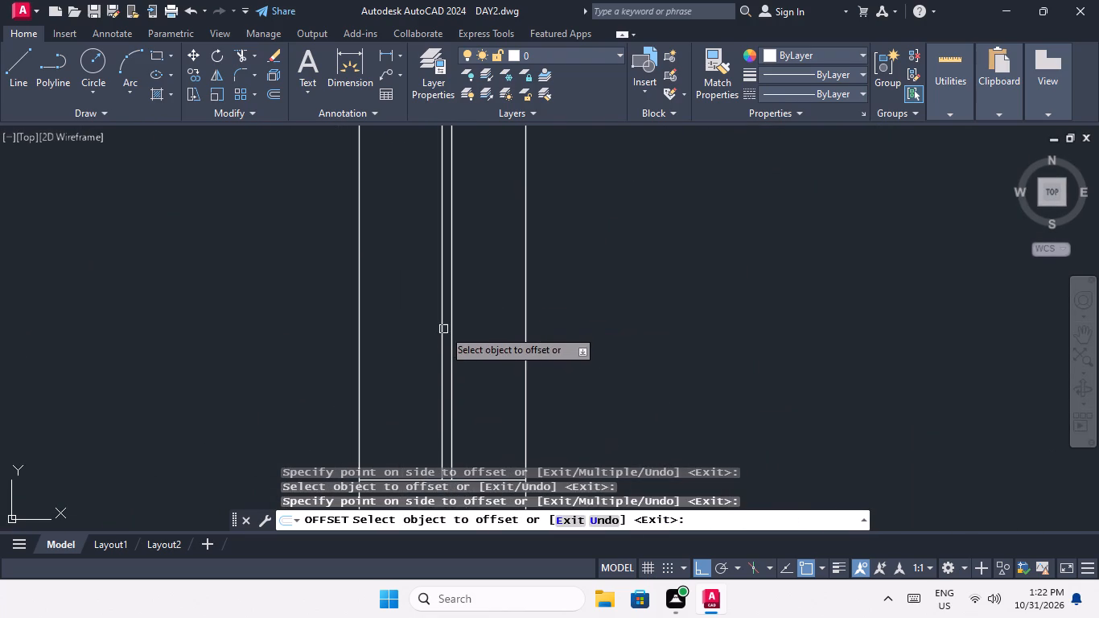
drag(442, 328, 424, 340)
click(390, 358)
Offset the centre line of the window on the top left unit's corridor wall 1/2" to both sides.
scroll(400, 351, down, 4)
middle_drag(450, 322, 459, 441)
scroll(470, 319, down, 2)
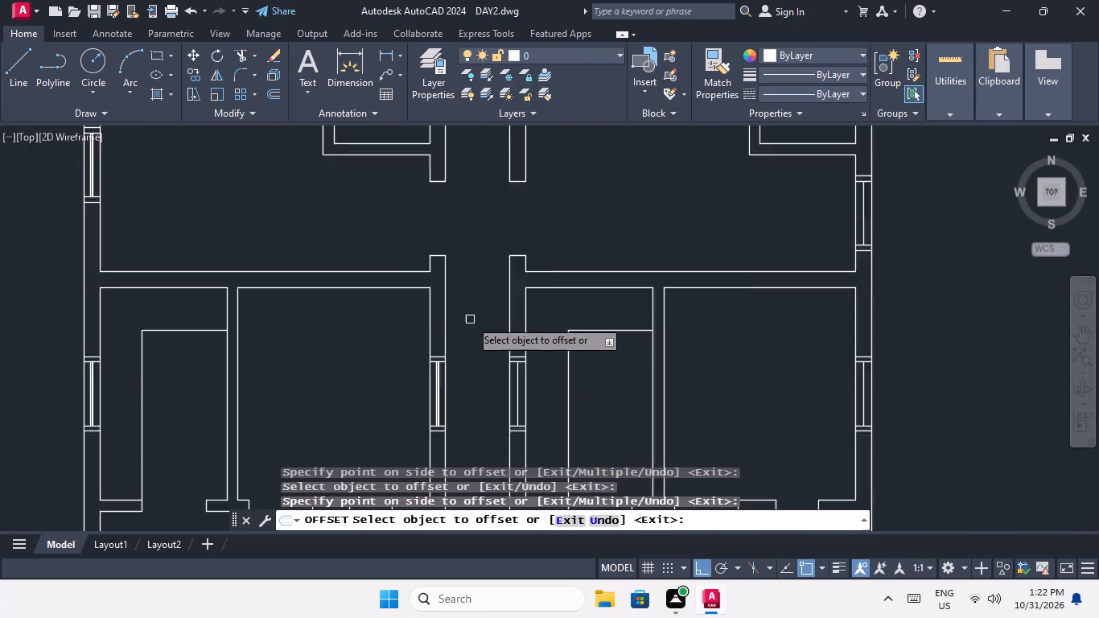
scroll(470, 319, down, 1)
middle_drag(470, 336, 465, 473)
scroll(456, 309, up, 5)
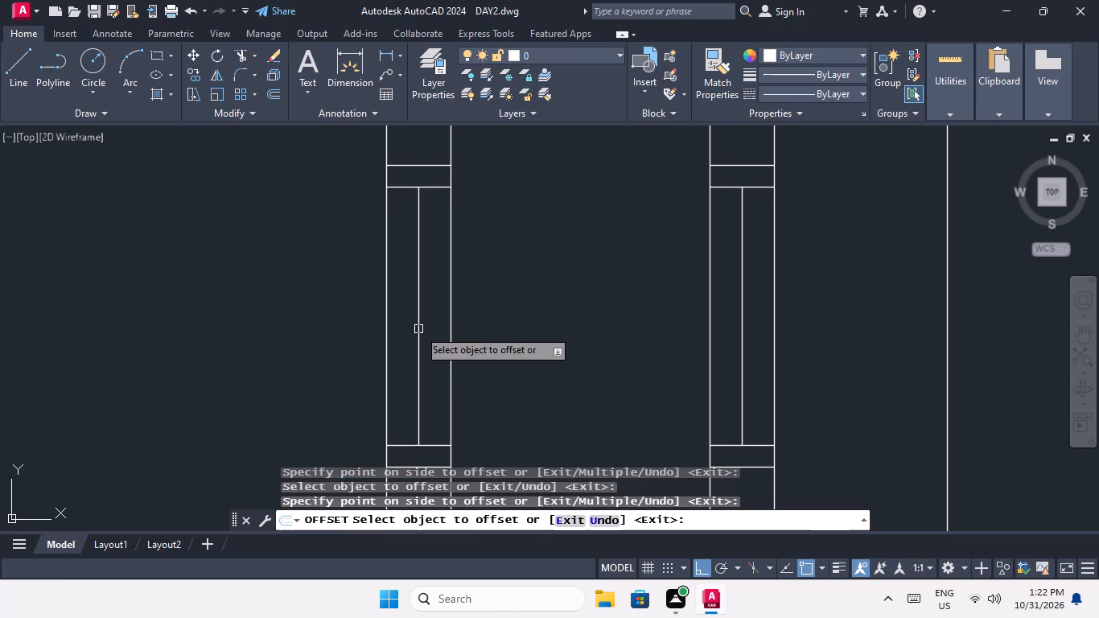
drag(418, 329, 438, 330)
click(450, 330)
scroll(414, 360, up, 2)
drag(422, 355, 414, 359)
click(389, 372)
Offset the centre line of the window on the top right unit's corridor wall 1/2" to both sides.
scroll(394, 365, down, 2)
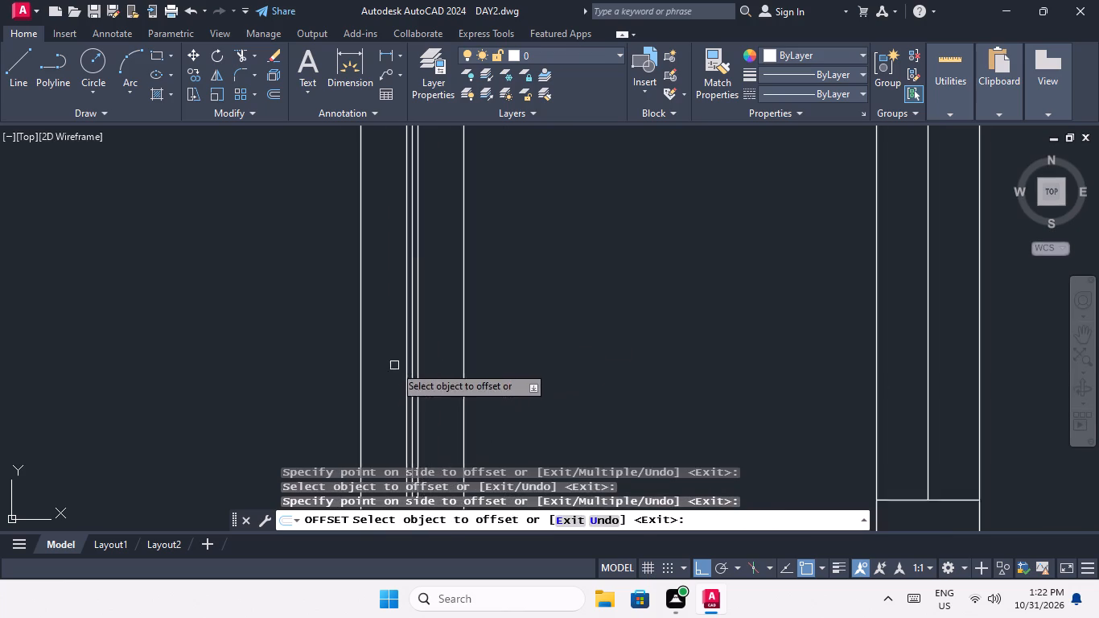
scroll(394, 365, down, 2)
scroll(523, 348, up, 3)
drag(522, 363, 550, 363)
click(576, 360)
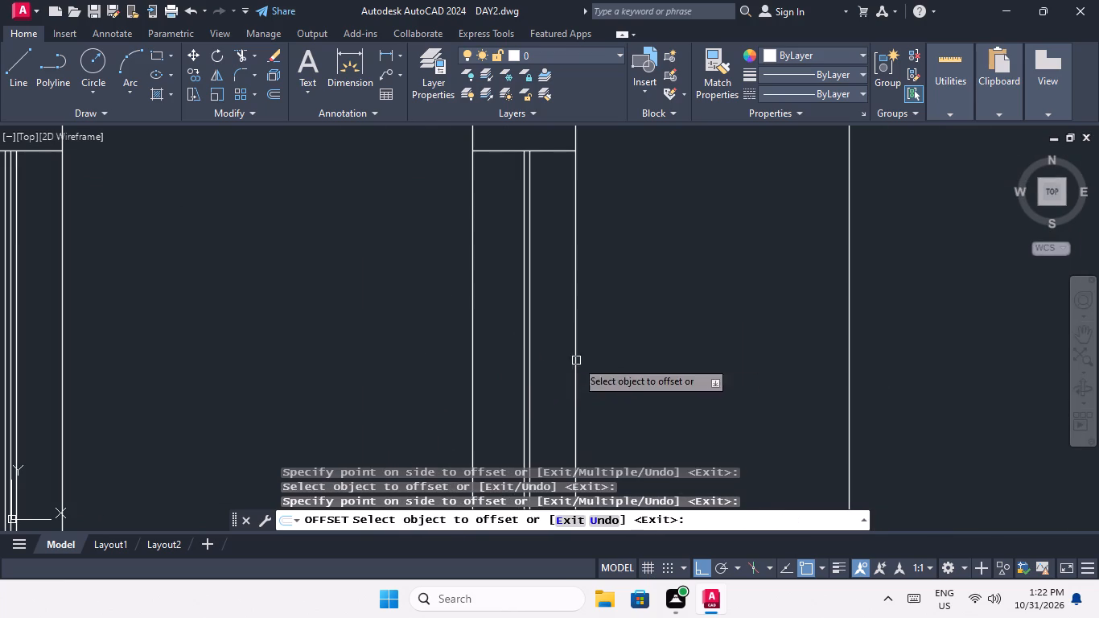
scroll(530, 378, up, 3)
drag(497, 379, 469, 396)
click(454, 401)
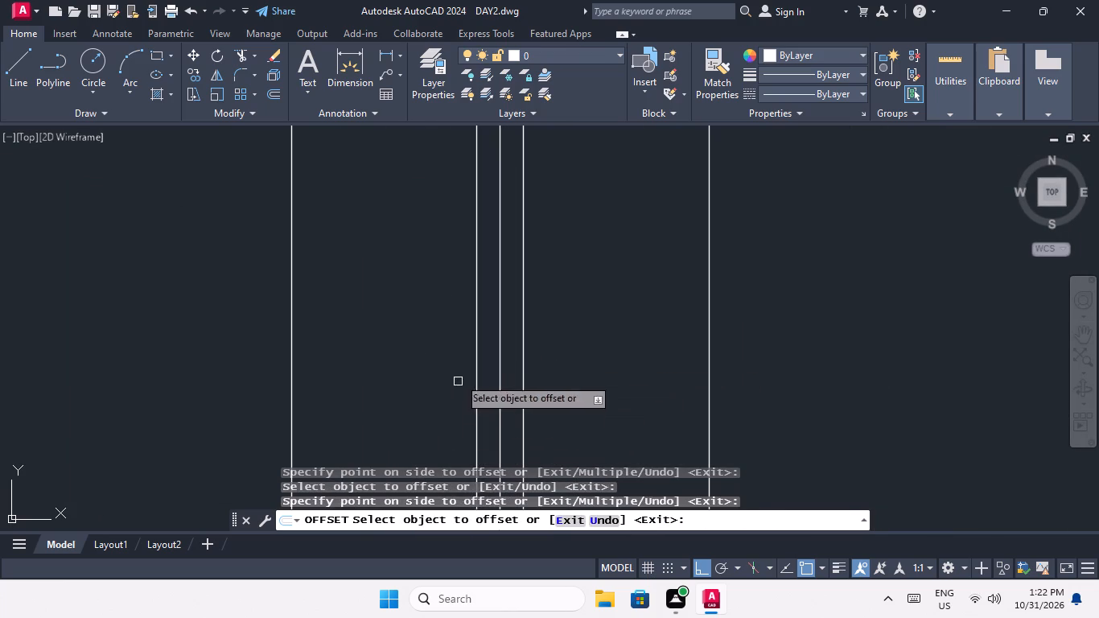
Offset the centre line of the window on the second right unit's corridor wall 1/2" to both sides.
scroll(457, 327, down, 5)
middle_drag(458, 328, 442, 266)
scroll(440, 262, up, 1)
scroll(439, 254, down, 3)
middle_drag(463, 290, 445, 212)
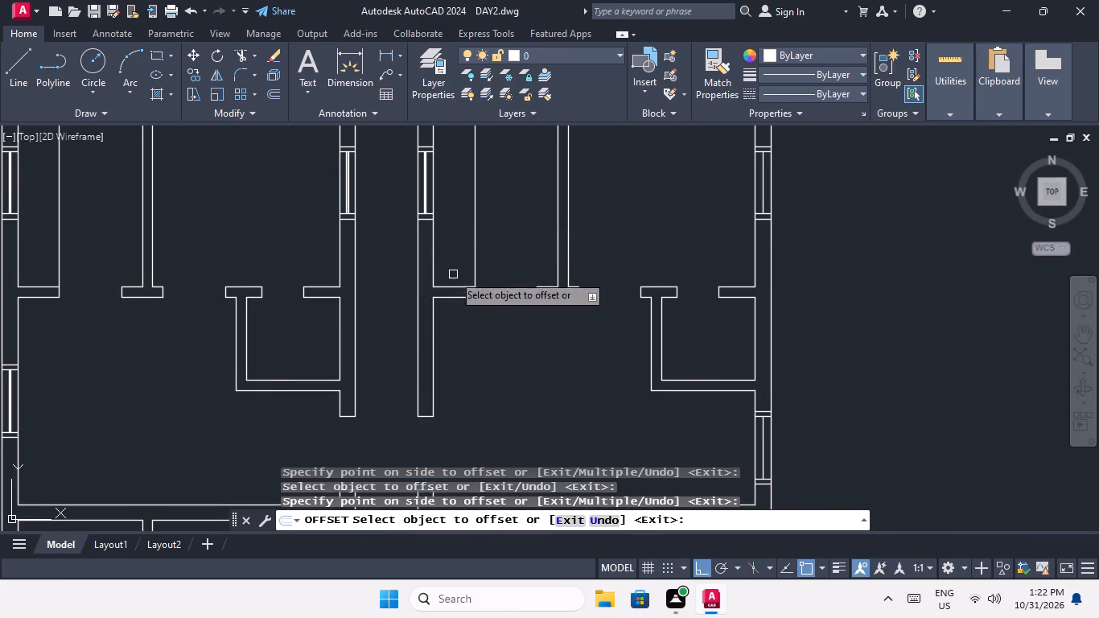
middle_drag(452, 280, 434, 211)
scroll(434, 194, down, 3)
scroll(432, 290, up, 7)
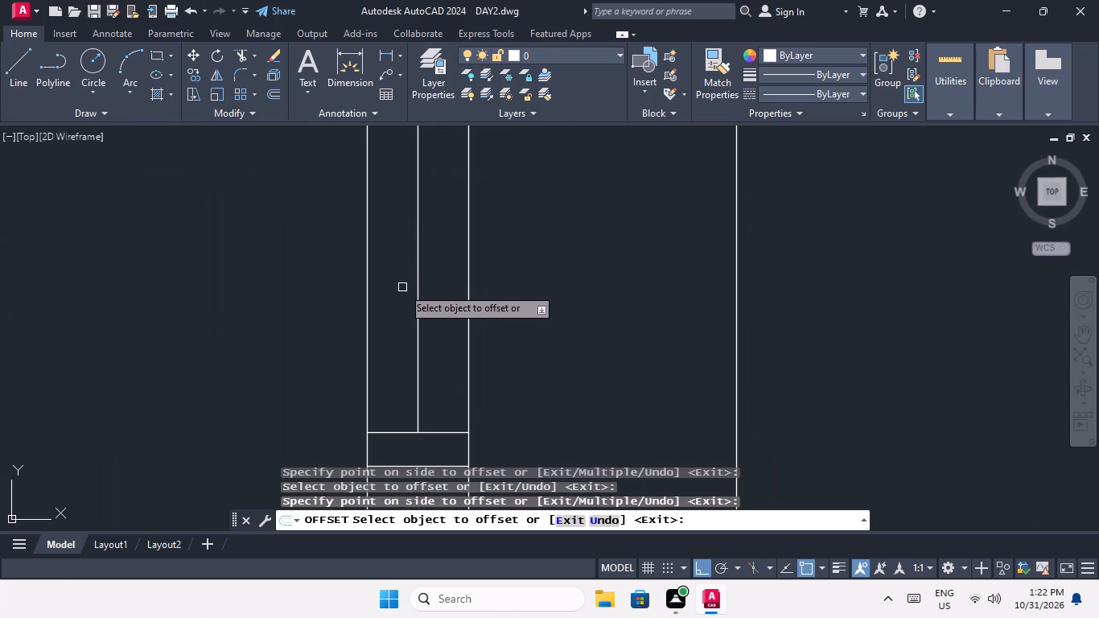
drag(417, 287, 434, 290)
click(485, 286)
scroll(421, 307, up, 2)
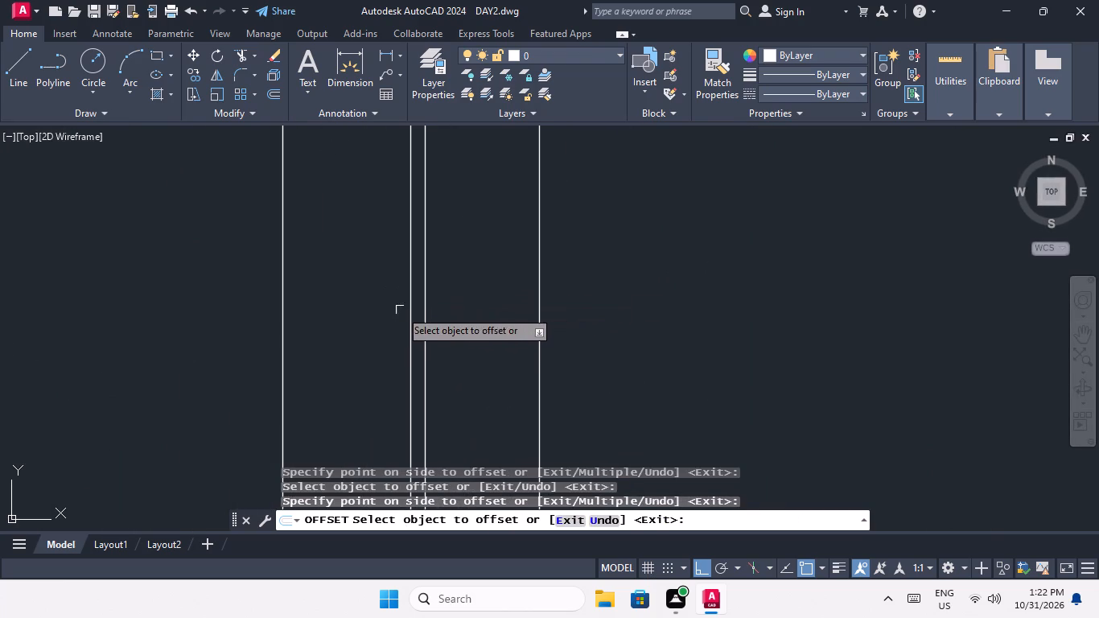
drag(411, 306, 395, 317)
click(368, 329)
Offset the centre line of the window on the third right unit's corridor wall 1/2" to both sides.
scroll(382, 303, down, 5)
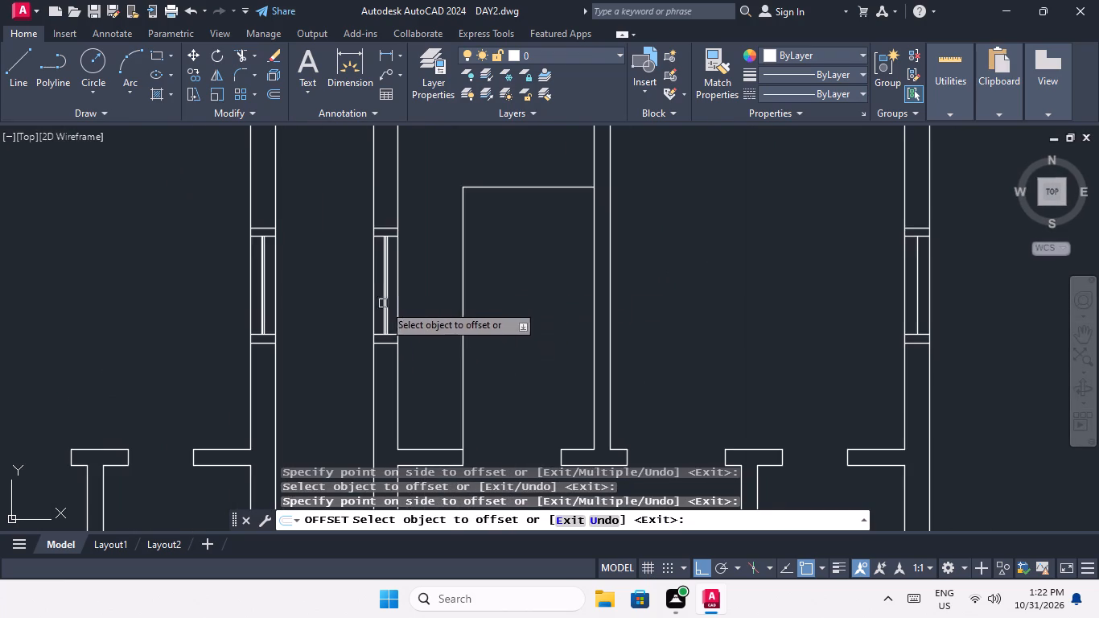
middle_drag(394, 335, 393, 247)
scroll(398, 230, down, 3)
middle_drag(418, 301, 429, 233)
scroll(411, 329, up, 2)
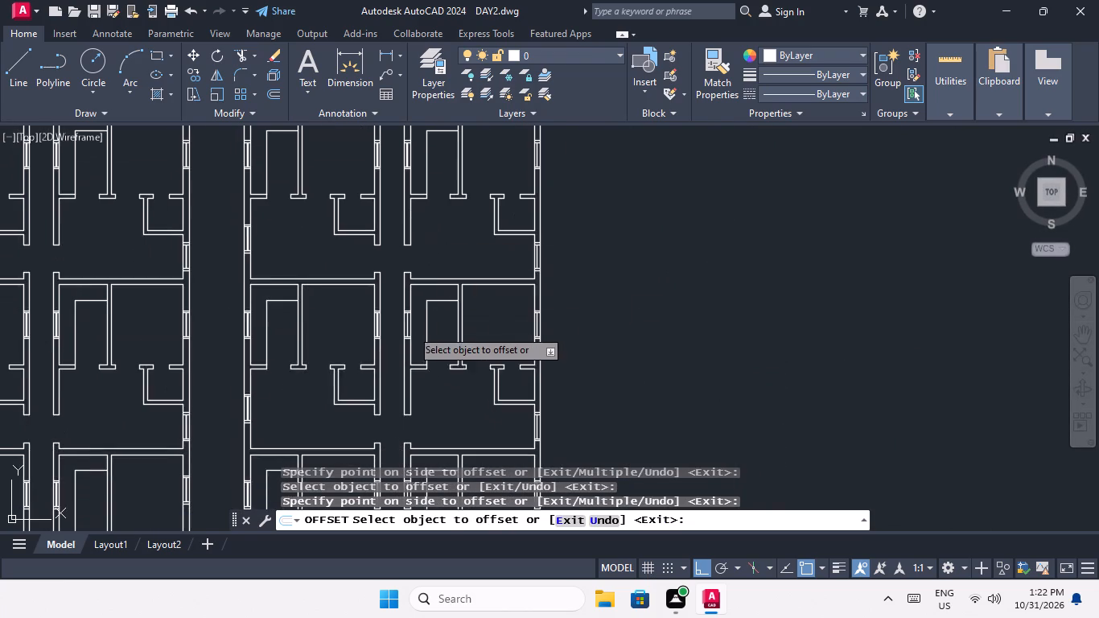
scroll(411, 329, up, 3)
drag(368, 336, 382, 335)
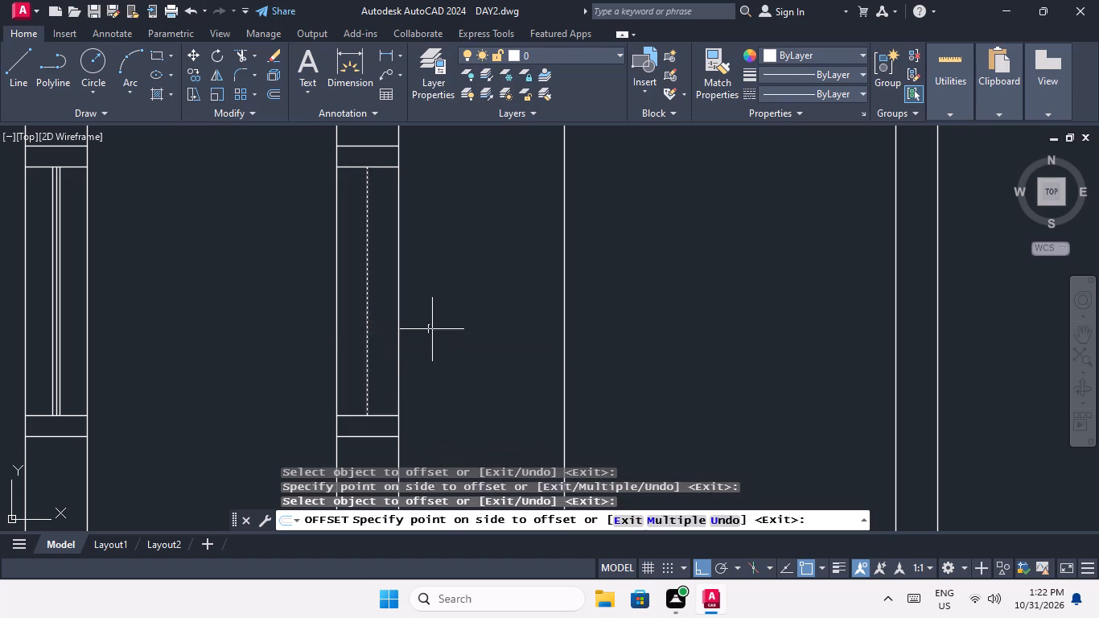
click(432, 329)
scroll(350, 356, up, 3)
drag(410, 341, 390, 352)
drag(298, 382, 306, 380)
Offset the centre line of the window on the bottom right unit's corridor wall 1/2" to both sides.
scroll(407, 313, down, 5)
middle_drag(403, 341, 408, 253)
middle_drag(414, 341, 410, 241)
scroll(412, 222, down, 3)
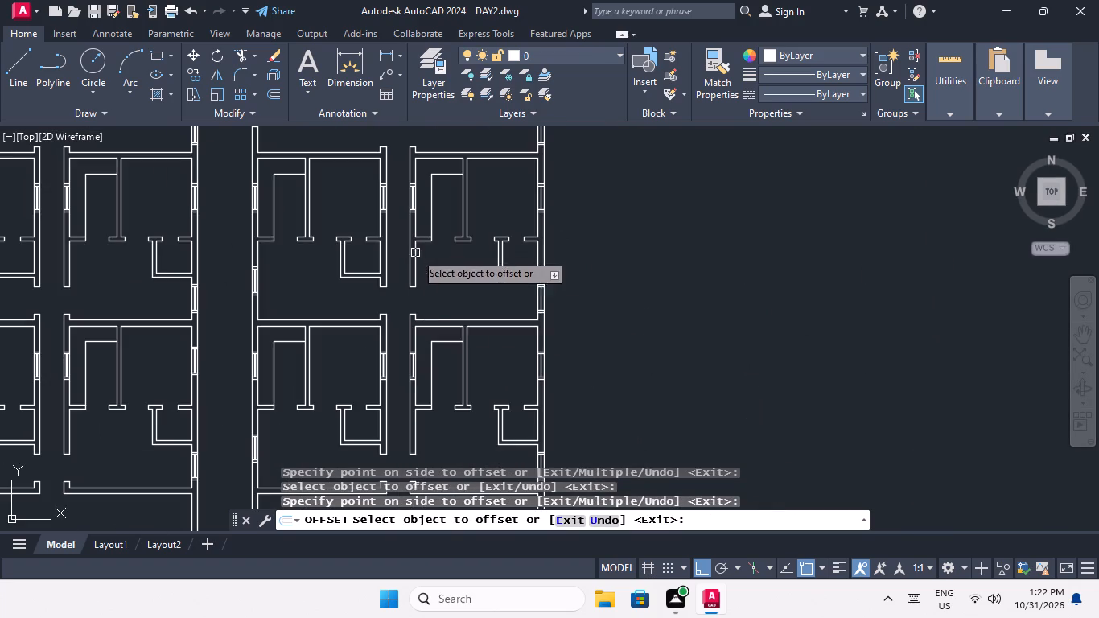
scroll(413, 376, up, 5)
drag(402, 339, 417, 339)
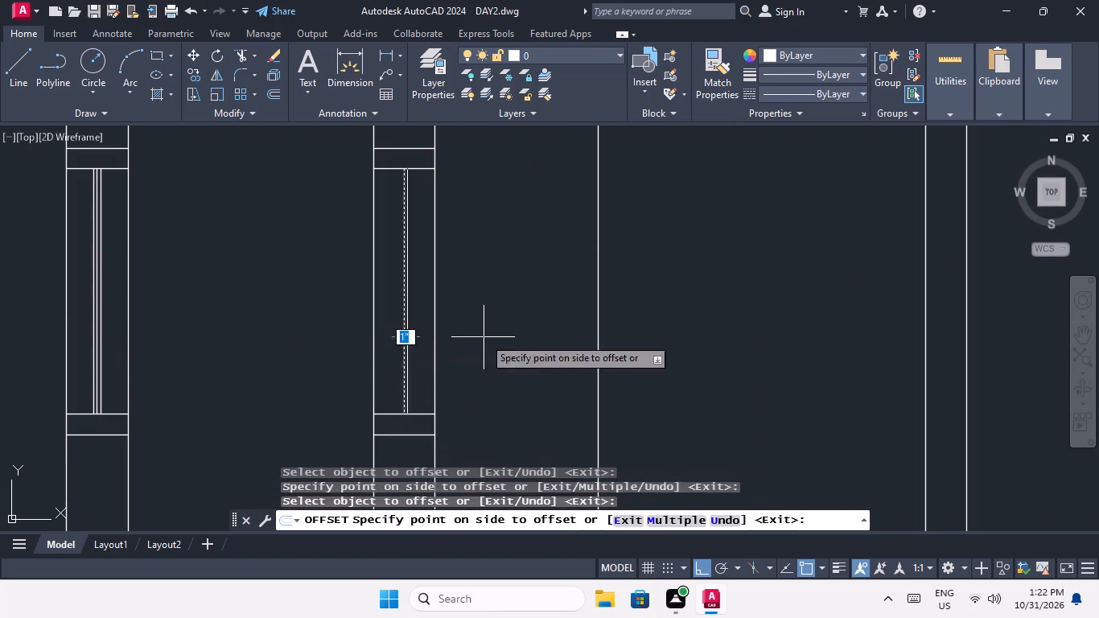
click(485, 336)
scroll(405, 361, up, 3)
click(392, 362)
click(335, 392)
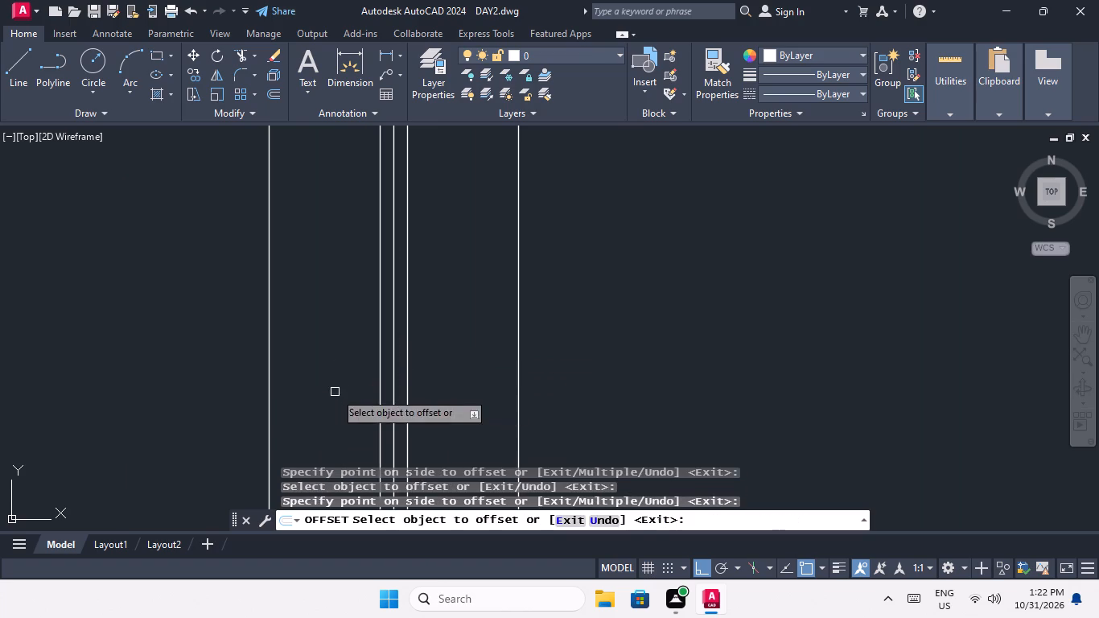
Offset the centre line of the lower window on the bottom right unit's outer wall 1/2" to both sides.
scroll(364, 351, down, 4)
middle_drag(360, 369, 384, 286)
scroll(397, 261, down, 3)
middle_drag(405, 365, 405, 210)
middle_drag(444, 265, 361, 353)
scroll(509, 339, up, 3)
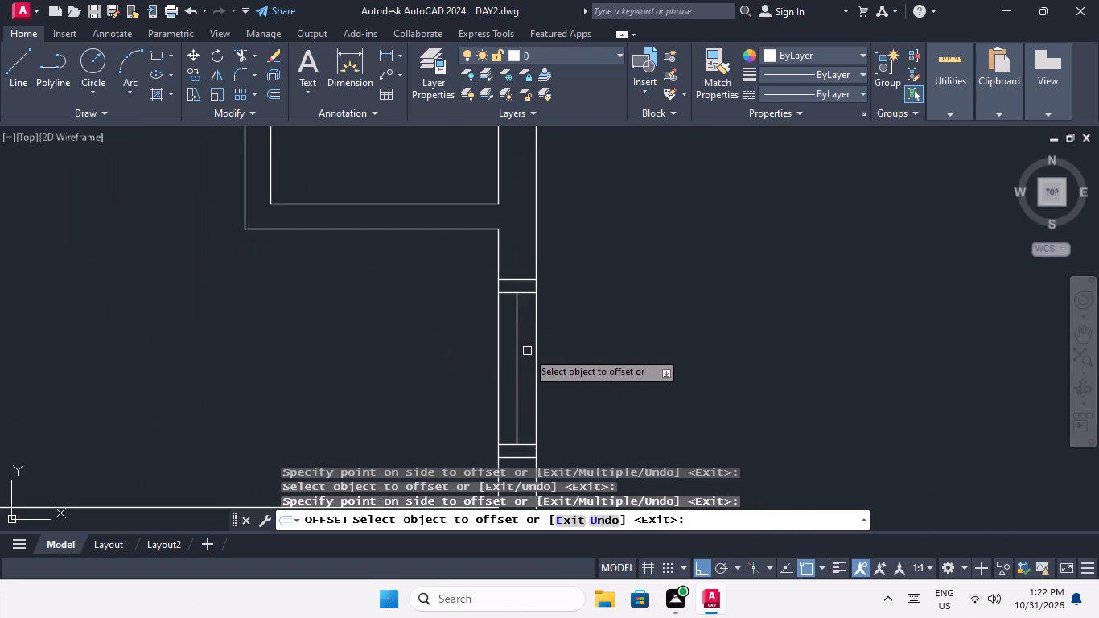
scroll(527, 351, up, 2)
drag(500, 383, 540, 381)
click(587, 370)
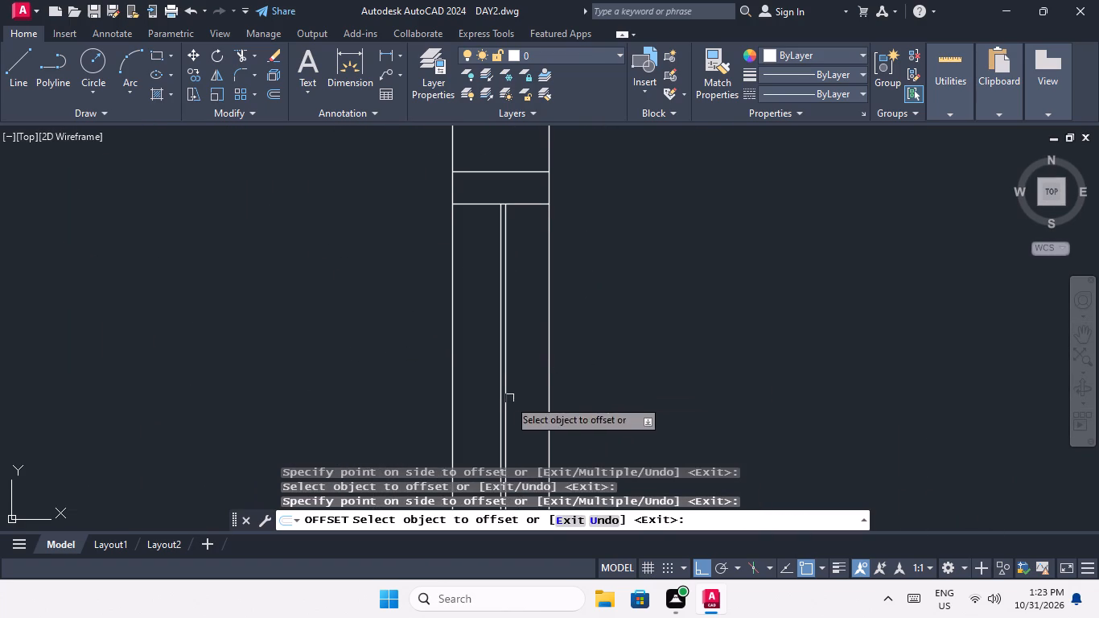
middle_drag(500, 394, 484, 318)
scroll(485, 323, up, 3)
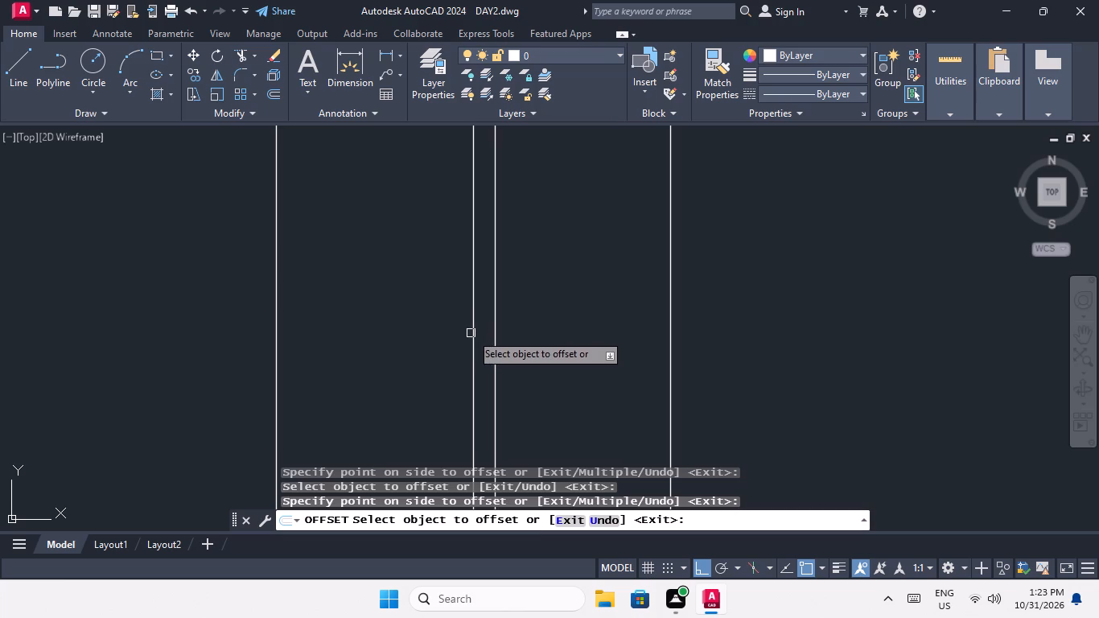
click(471, 333)
click(406, 365)
Offset the centre line of the upper window on the bottom right unit's outer wall 1/2" to both sides.
scroll(415, 359, down, 5)
middle_drag(565, 333, 569, 435)
scroll(541, 340, down, 4)
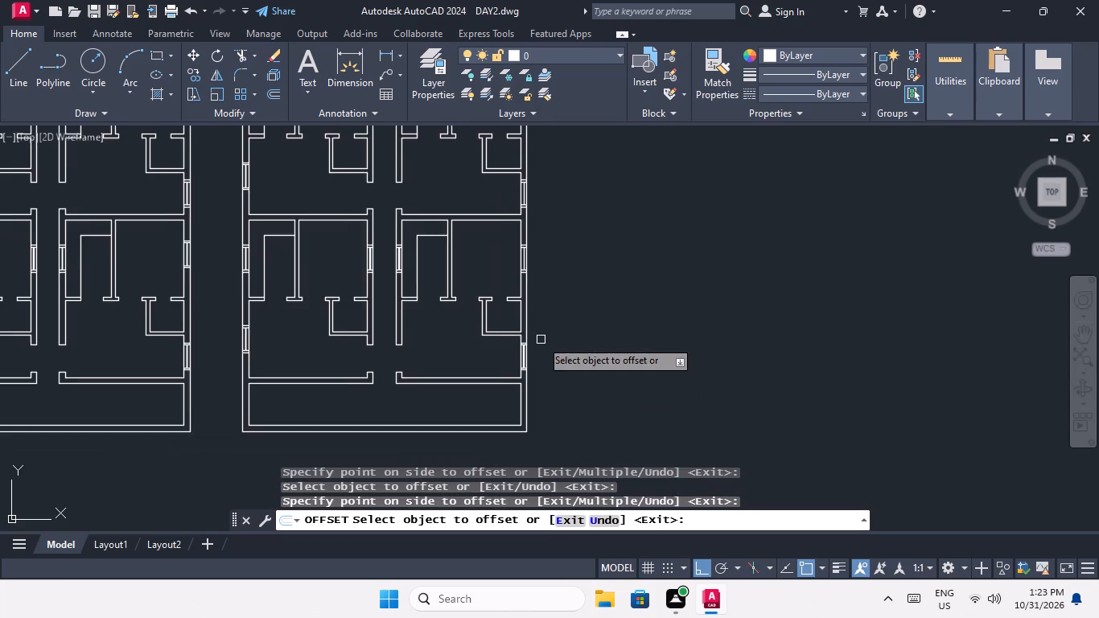
middle_drag(541, 343, 535, 404)
scroll(515, 311, up, 5)
drag(521, 360, 545, 356)
click(619, 344)
scroll(510, 370, up, 2)
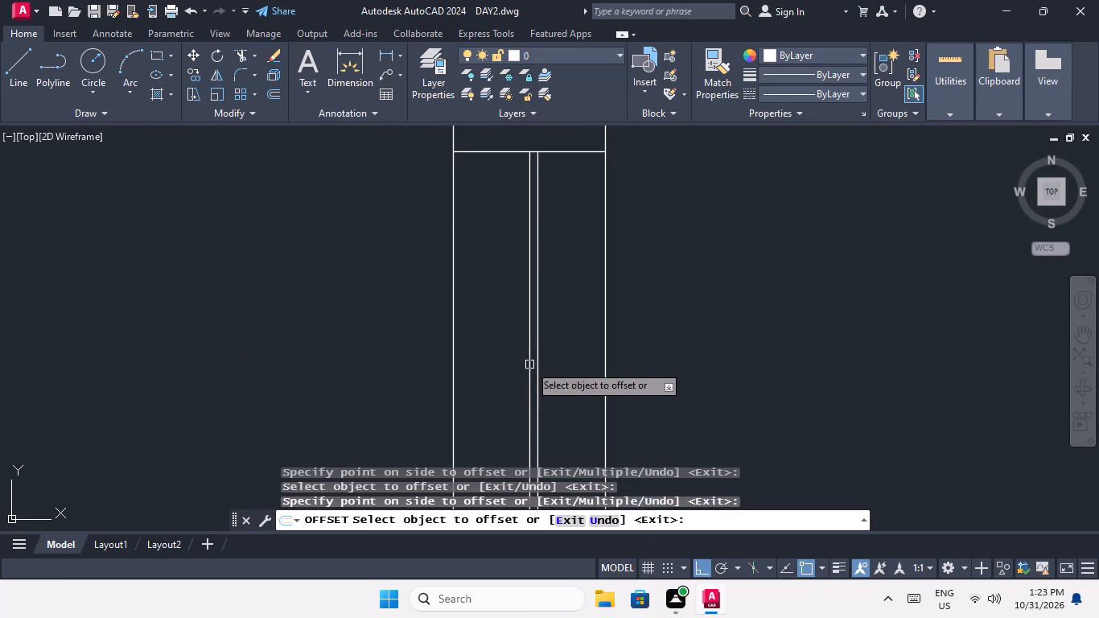
drag(529, 365, 518, 370)
click(484, 384)
Offset the centre line of the lower window on the third right unit's outer wall 1/2" to both sides.
scroll(497, 361, down, 4)
middle_drag(580, 299, 562, 445)
scroll(562, 366, down, 2)
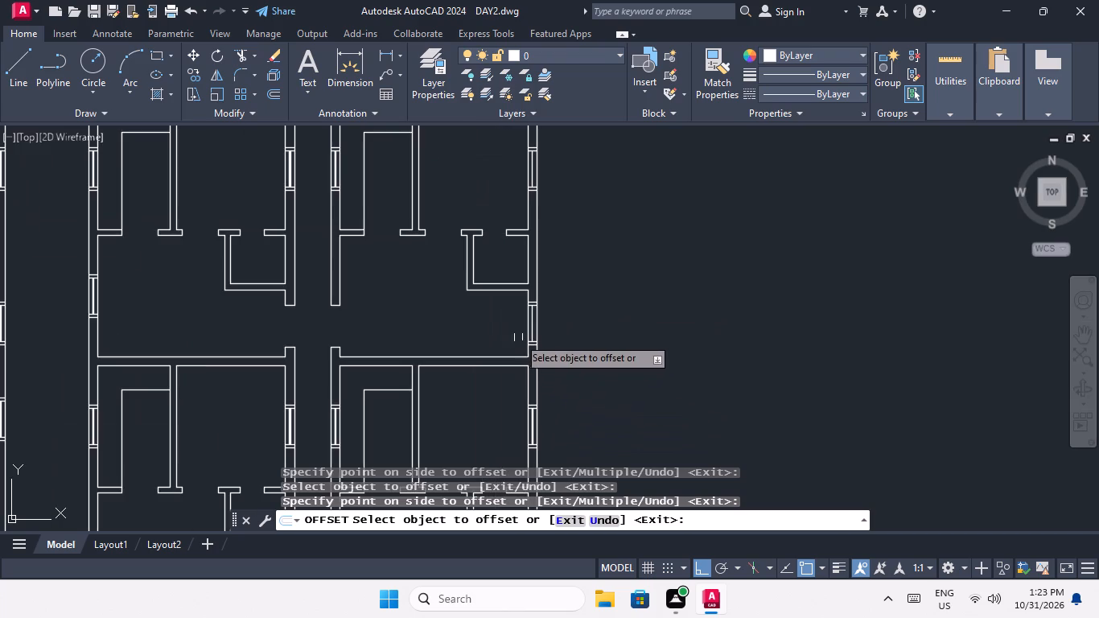
scroll(538, 330, up, 5)
drag(452, 343, 484, 341)
click(501, 340)
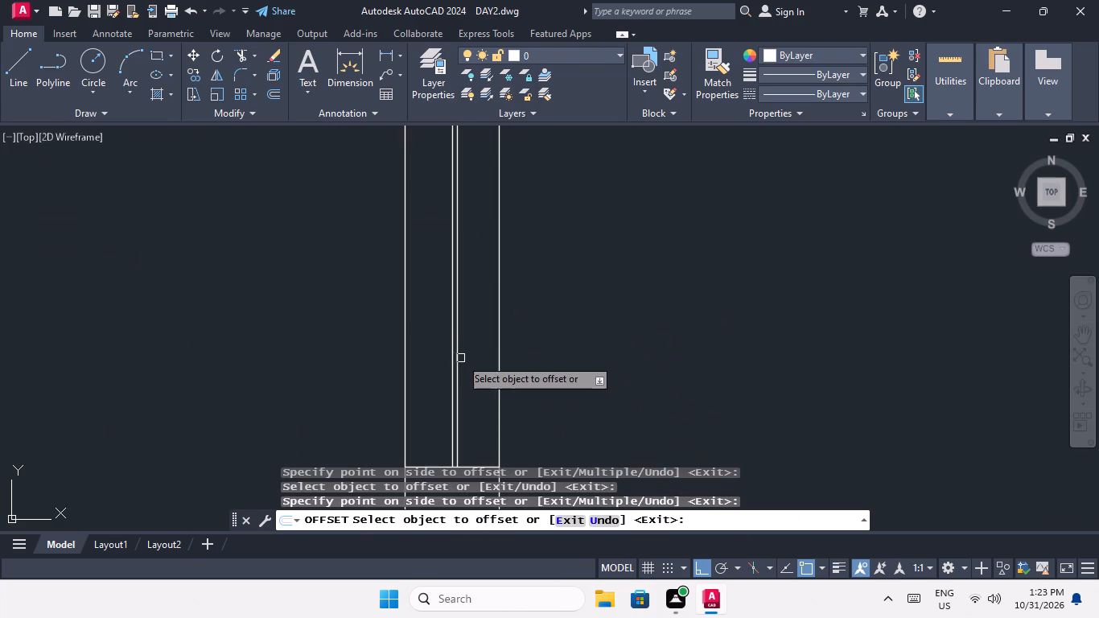
scroll(460, 358, up, 3)
drag(424, 365, 407, 376)
click(374, 395)
Offset the centre line of the upper window on the third right unit's outer wall 1/2" to both sides.
scroll(405, 374, down, 5)
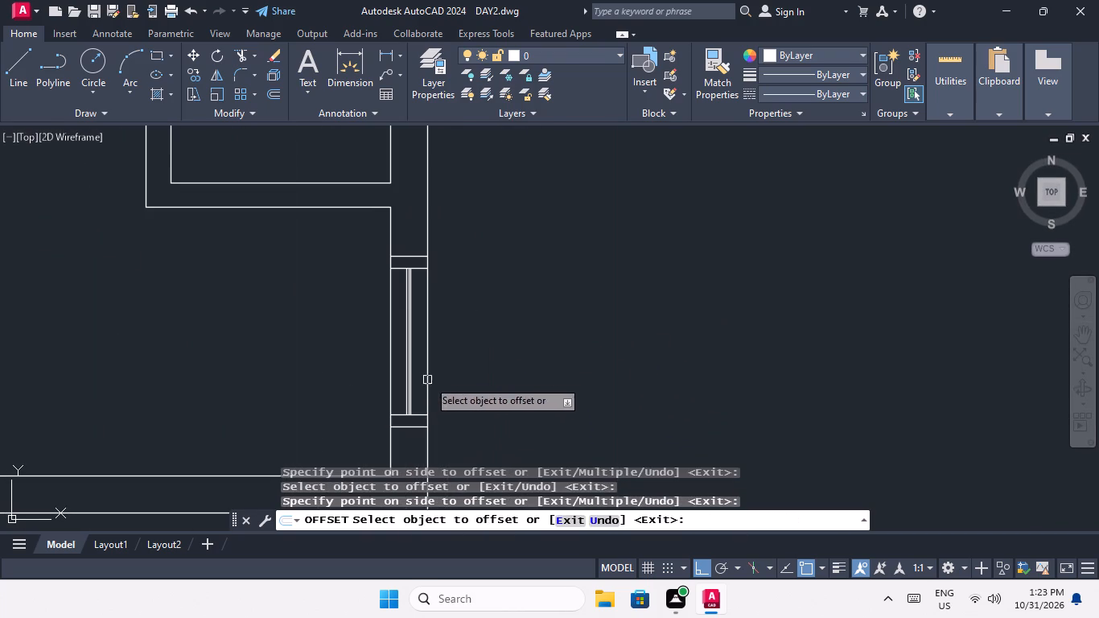
middle_drag(504, 325, 519, 426)
scroll(519, 324, down, 2)
middle_drag(518, 333, 517, 418)
middle_drag(516, 366, 516, 455)
scroll(490, 309, up, 3)
drag(450, 314, 470, 313)
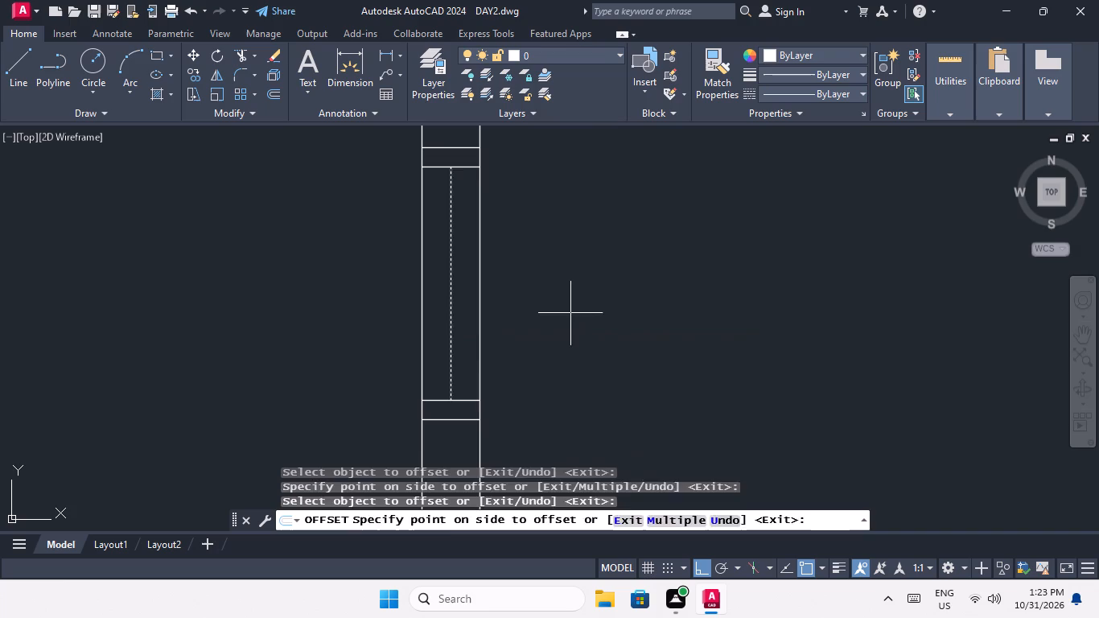
click(570, 313)
scroll(437, 330, up, 3)
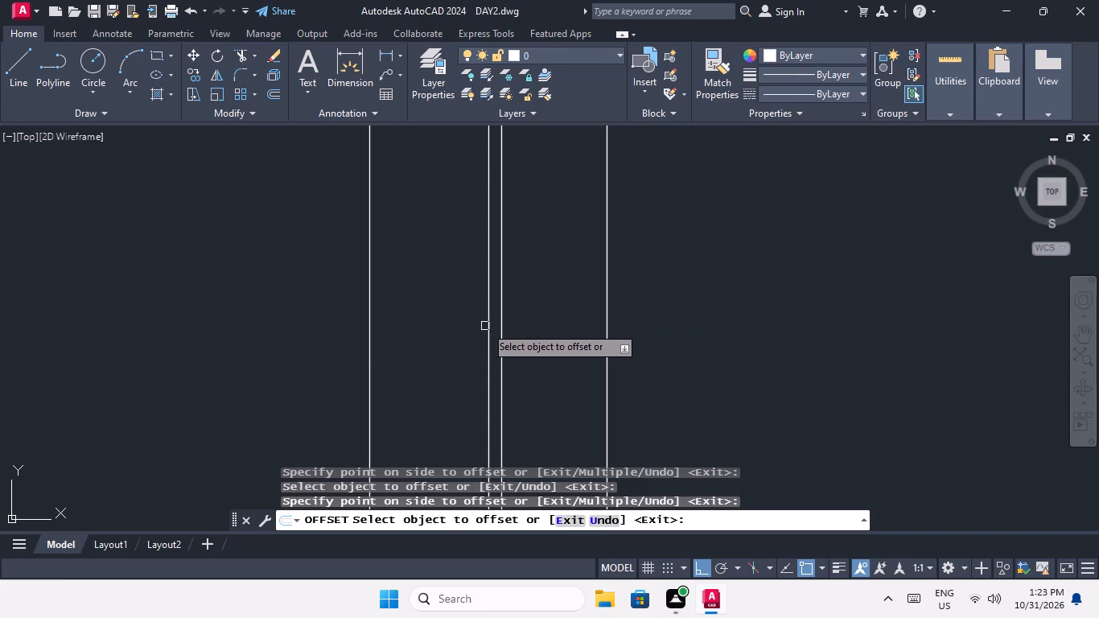
click(485, 326)
click(396, 367)
Offset the centre line of the lower window on the second right unit's outer wall 1/2" to both sides.
scroll(437, 347, down, 6)
middle_drag(512, 298, 540, 447)
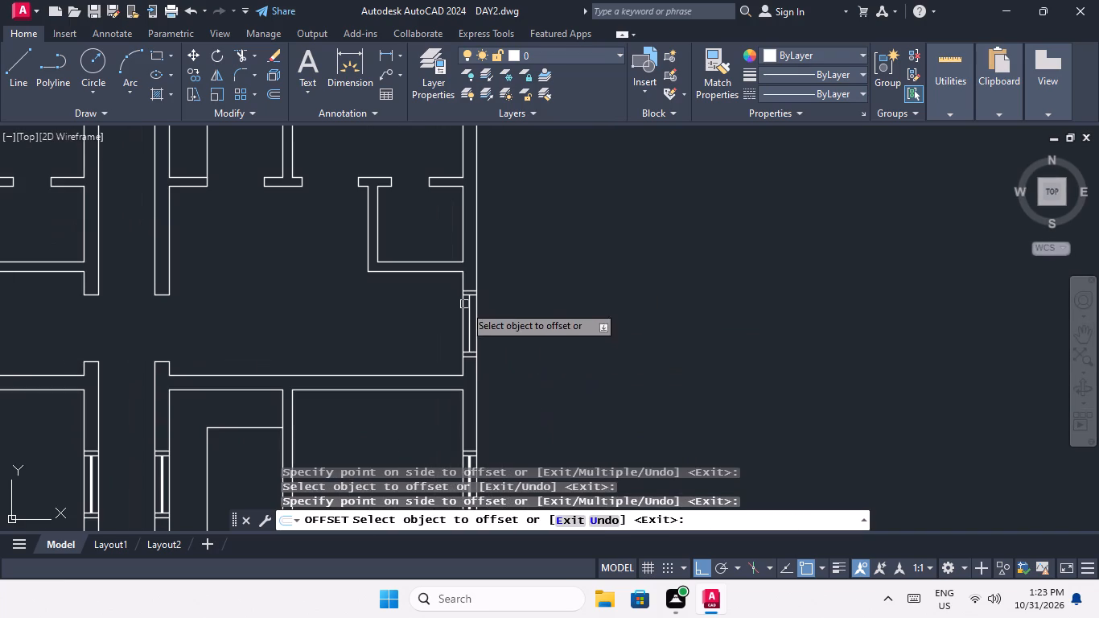
scroll(465, 323, up, 4)
drag(481, 329, 512, 330)
click(595, 330)
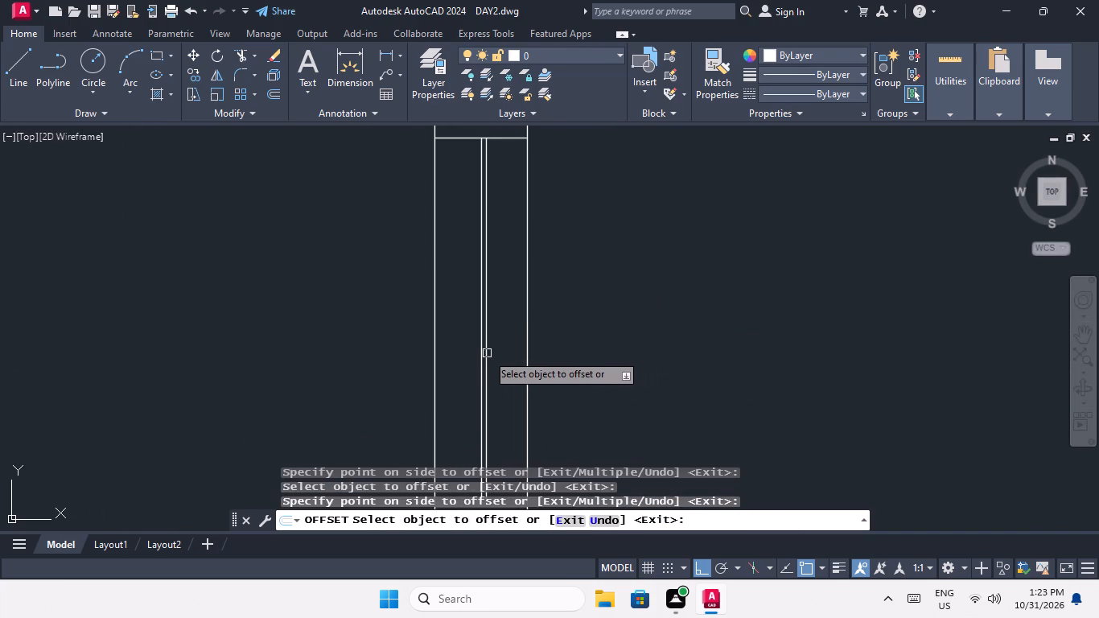
scroll(485, 352, up, 2)
drag(471, 356, 461, 363)
click(388, 390)
Offset the centre line of the upper window on the second right unit's outer wall 1/2" to both sides.
scroll(410, 381, down, 5)
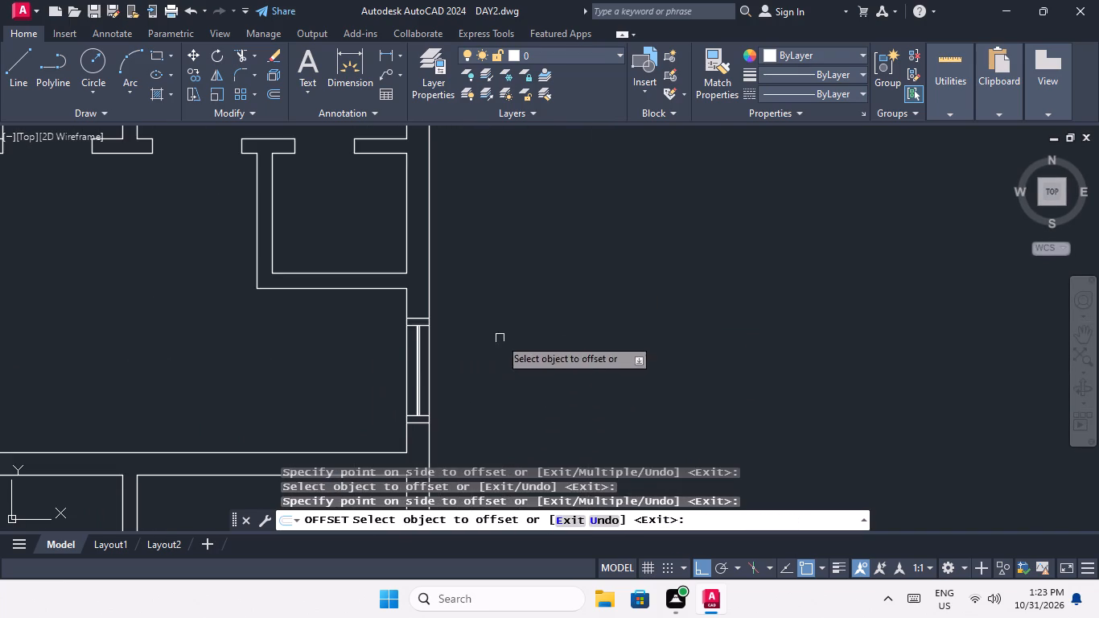
middle_drag(500, 373, 500, 459)
scroll(497, 336, down, 3)
middle_drag(496, 364, 500, 410)
scroll(480, 329, up, 6)
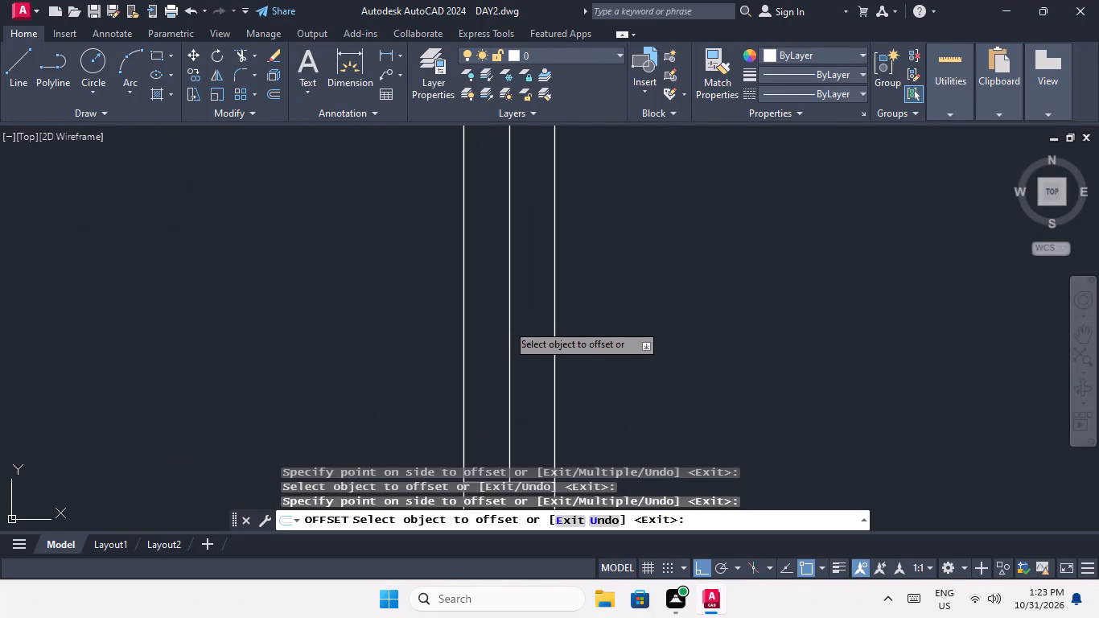
drag(511, 327, 547, 321)
drag(616, 307, 607, 309)
scroll(496, 336, up, 3)
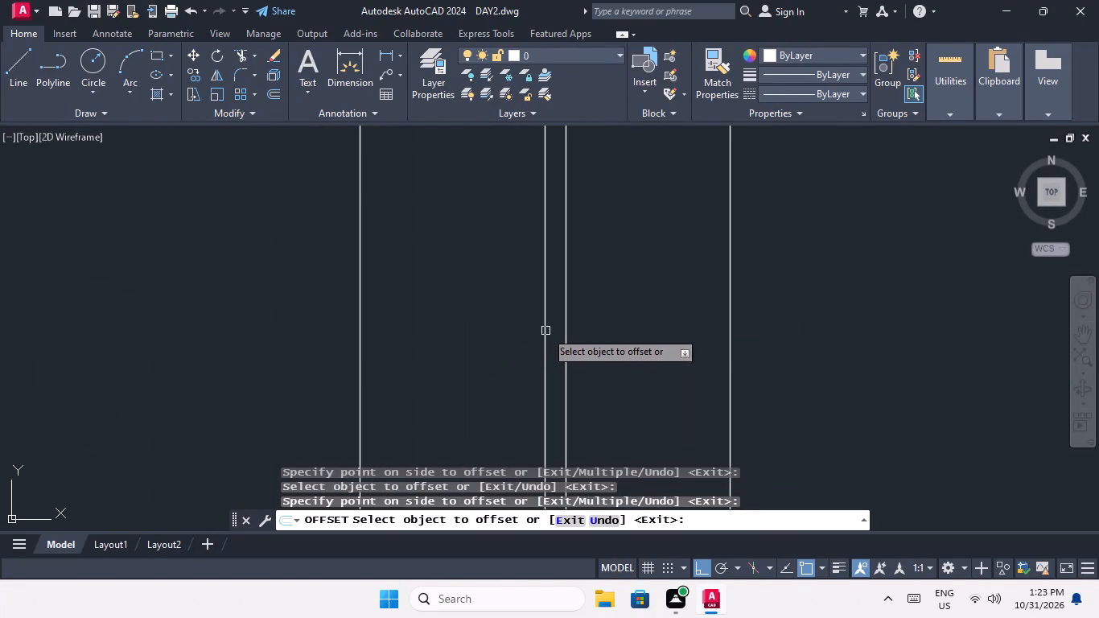
drag(542, 331, 523, 341)
click(470, 362)
Offset the centre line of the lower window on the top right unit's outer wall 1/2" to both sides.
scroll(492, 345, down, 5)
middle_drag(579, 317, 567, 409)
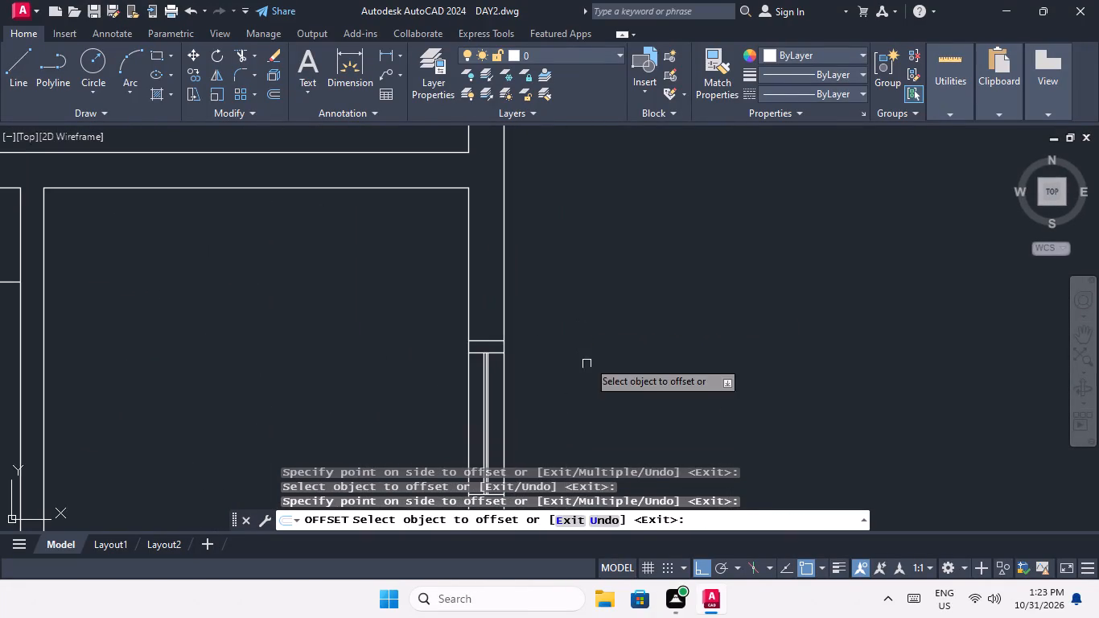
scroll(590, 354, down, 3)
middle_drag(589, 355, 556, 430)
scroll(535, 346, up, 4)
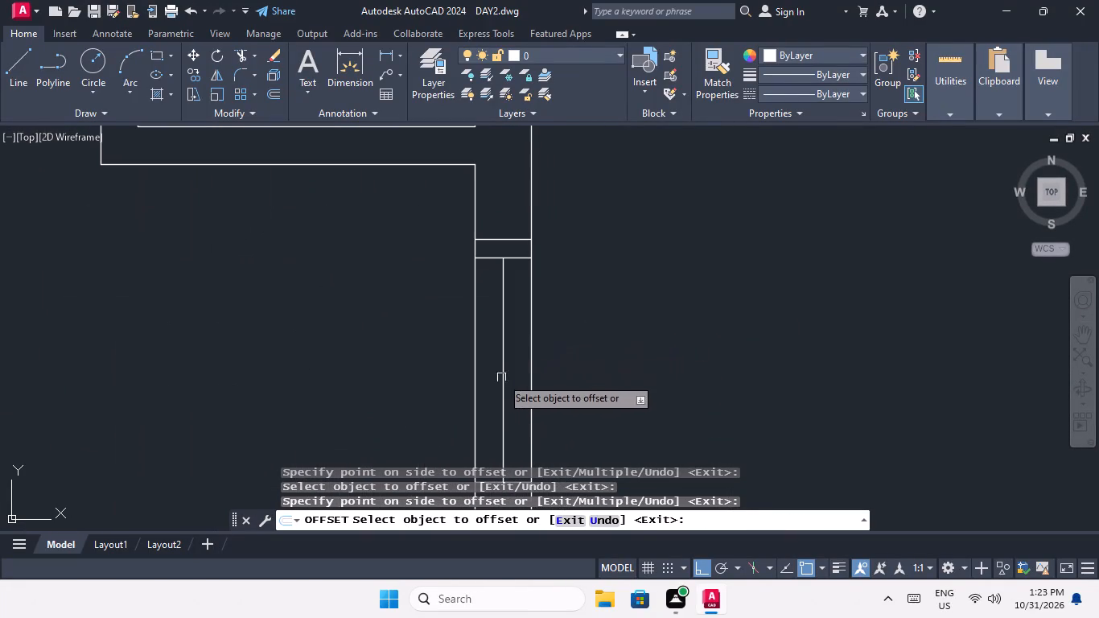
drag(503, 377, 533, 372)
click(592, 360)
scroll(499, 381, up, 2)
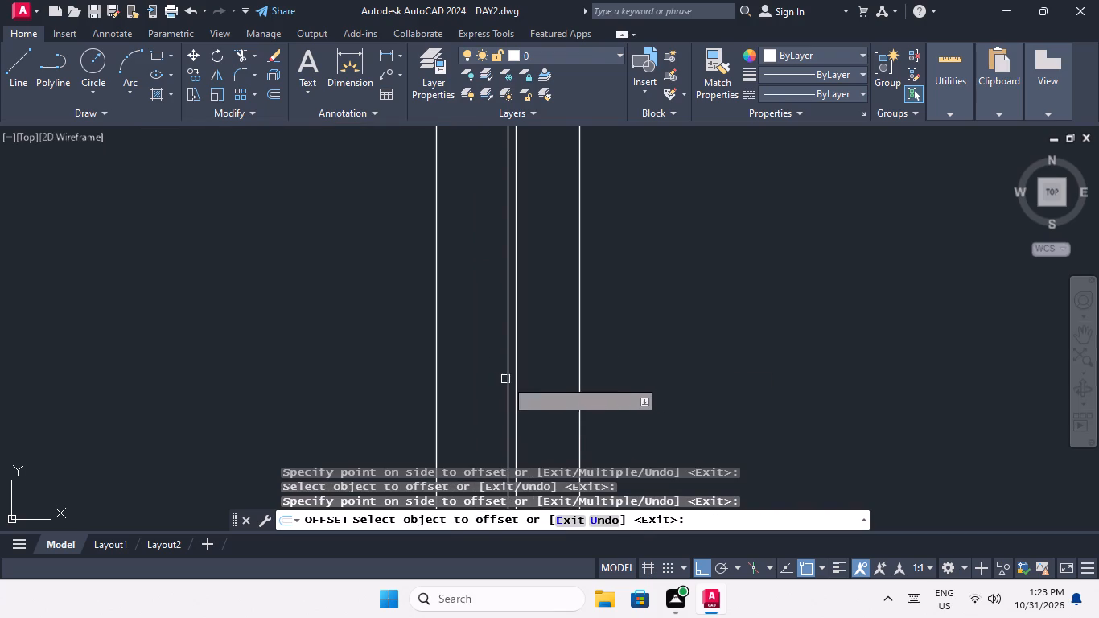
drag(505, 378, 487, 389)
click(444, 408)
Offset the centre line of the upper window on the top right unit's outer wall 1/2" both ways and end the offsetting.
scroll(490, 351, down, 4)
middle_drag(548, 332, 549, 423)
scroll(561, 341, down, 2)
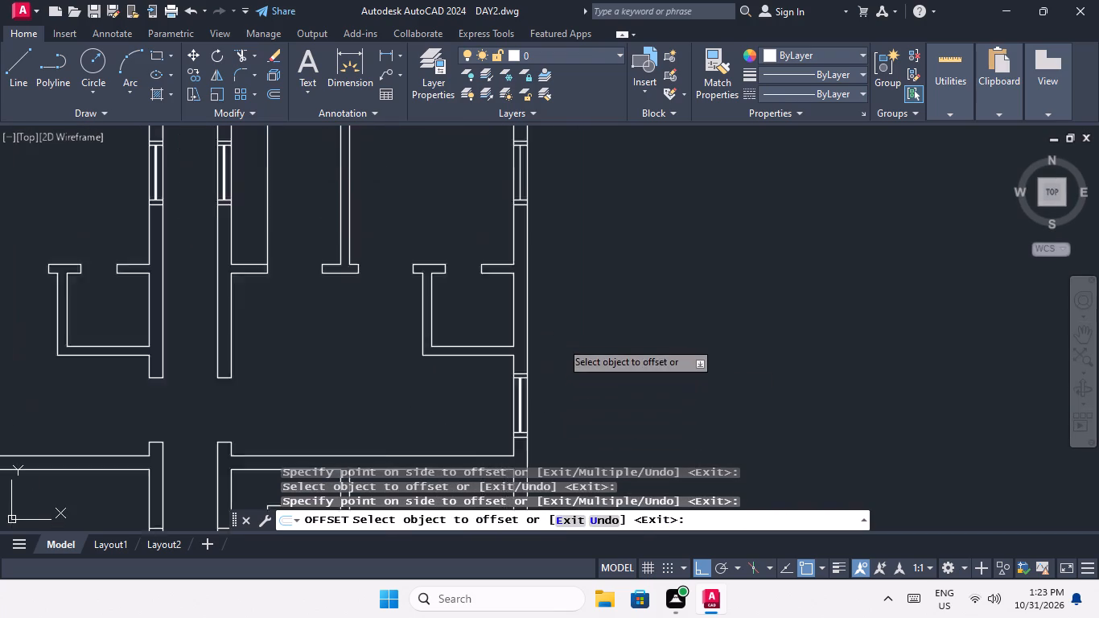
scroll(561, 341, down, 1)
middle_drag(548, 437, 540, 467)
scroll(540, 292, up, 4)
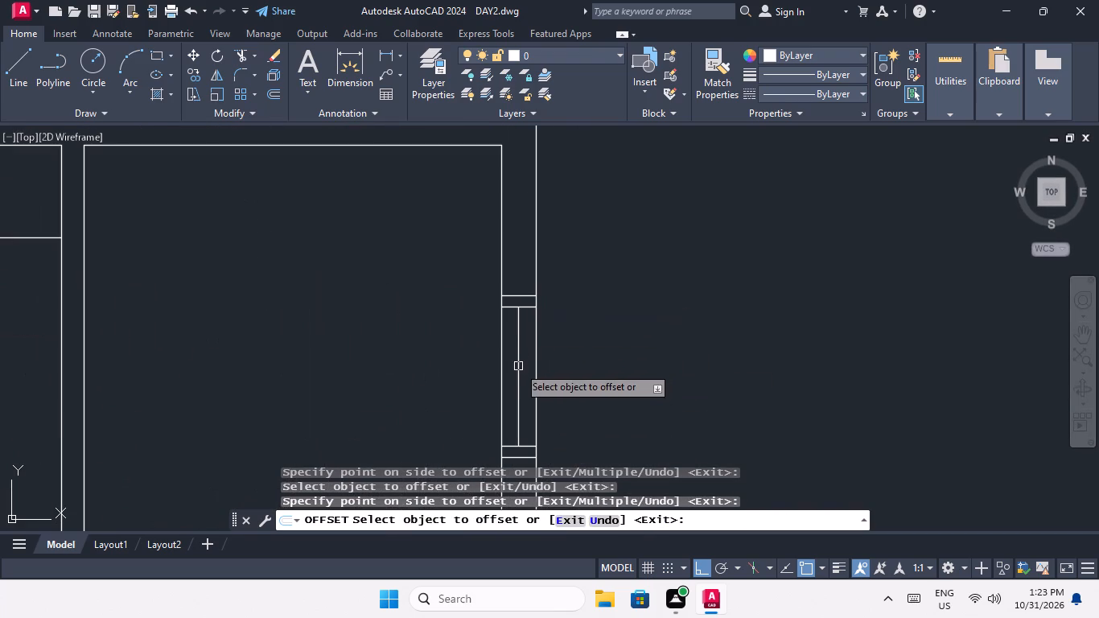
scroll(520, 366, up, 3)
drag(511, 374, 539, 374)
click(587, 367)
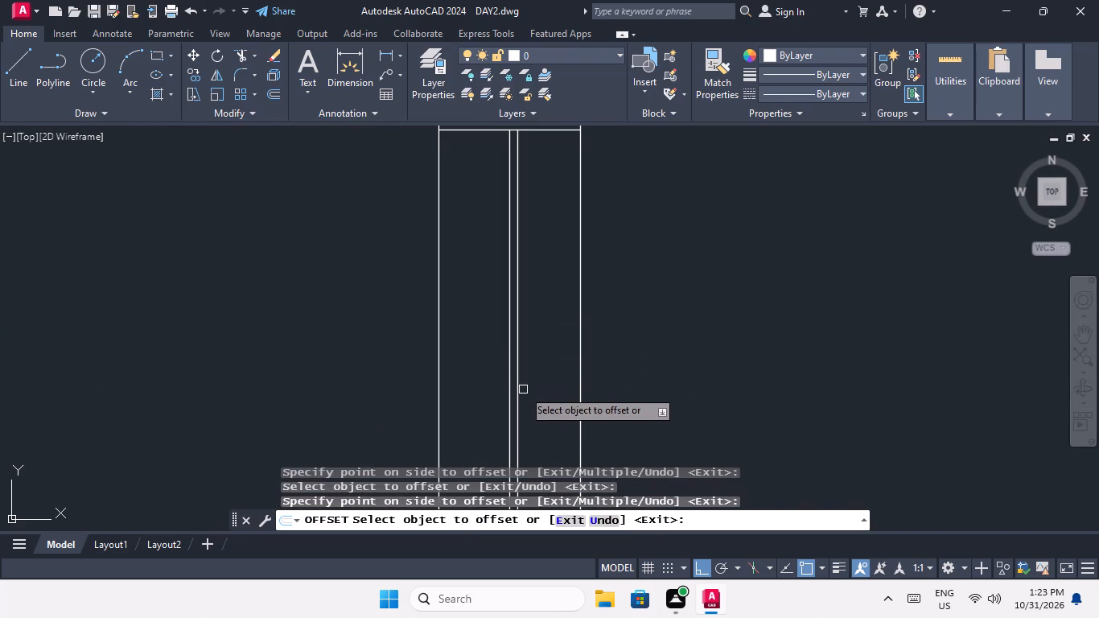
drag(509, 386, 496, 398)
click(488, 403)
scroll(489, 348, down, 2)
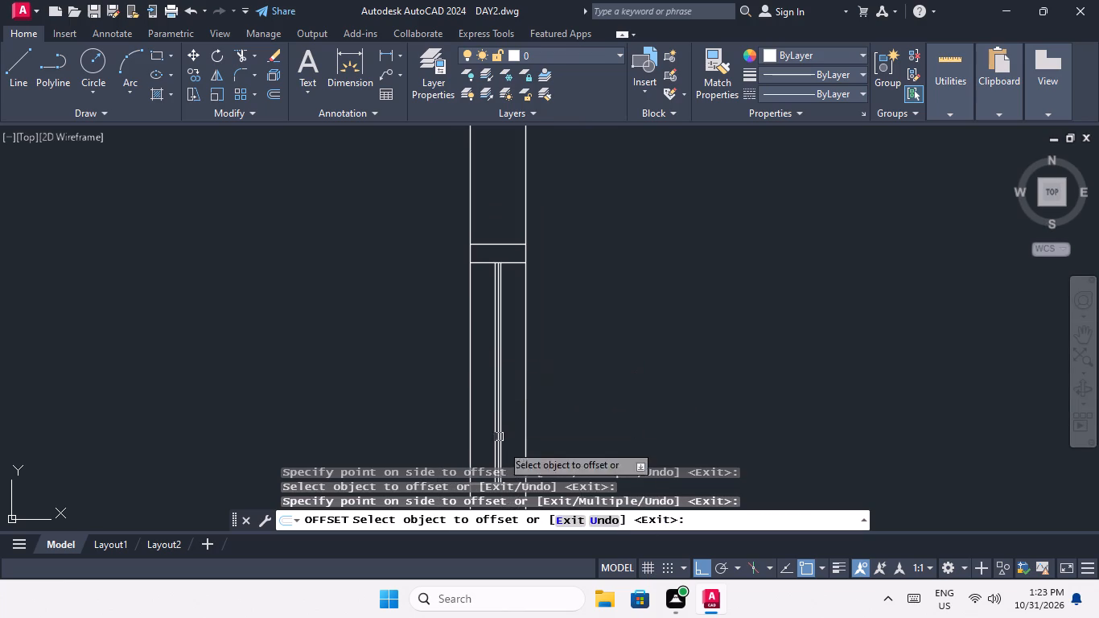
scroll(462, 258, down, 2)
key(Escape)
key(Escape)
key(Escape)
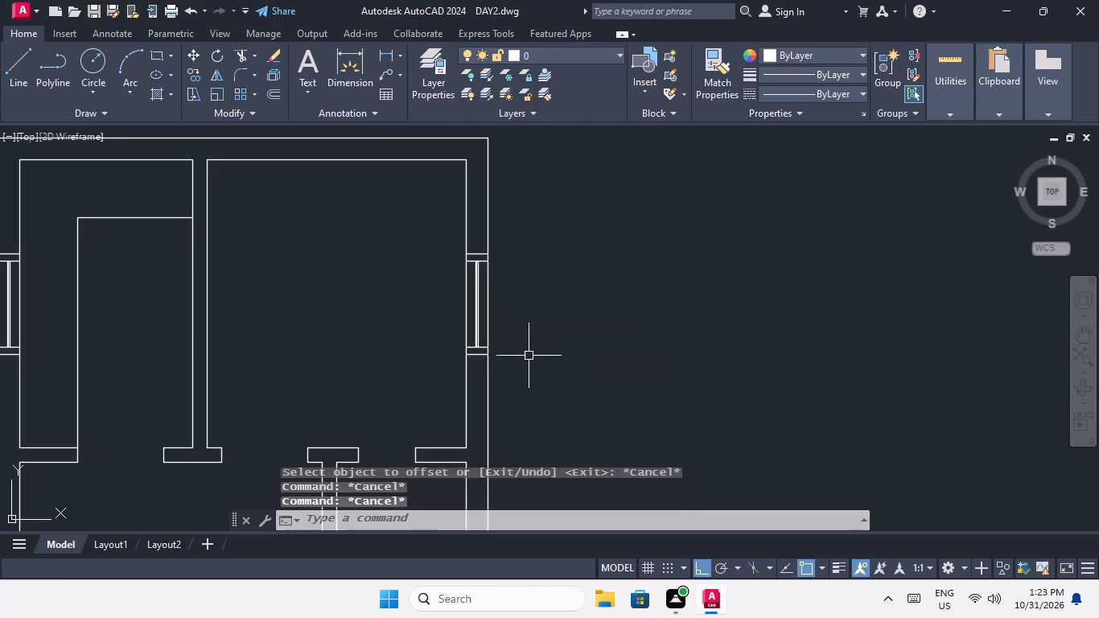
key(Escape)
key(Escape)
In the leftmost floor plan, draw a 9" line across the top outer wall at the midpoint of the top left room.
middle_drag(490, 361, 583, 290)
scroll(577, 295, down, 3)
middle_drag(574, 317, 626, 263)
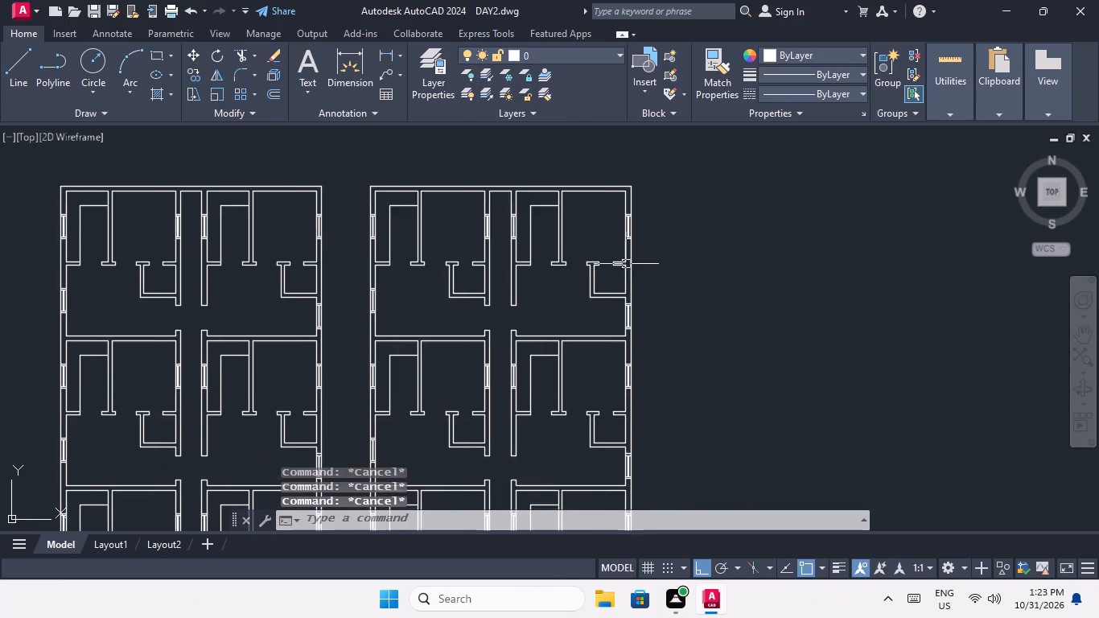
scroll(554, 291, down, 3)
middle_drag(223, 328, 588, 327)
middle_click(591, 328)
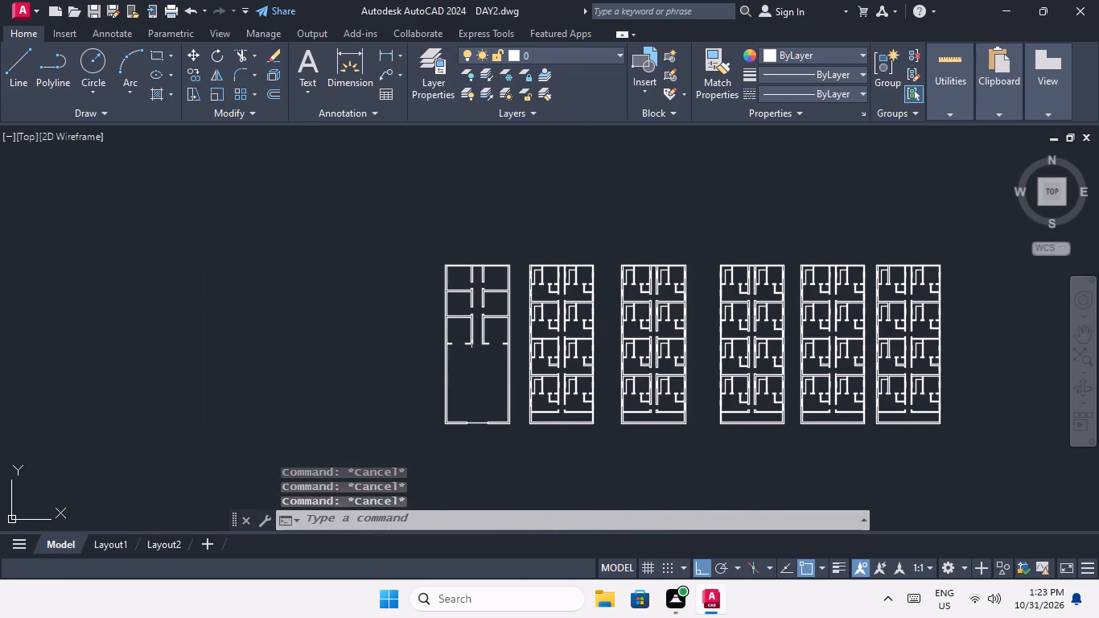
scroll(474, 297, up, 4)
scroll(435, 310, down, 1)
middle_drag(445, 321, 463, 396)
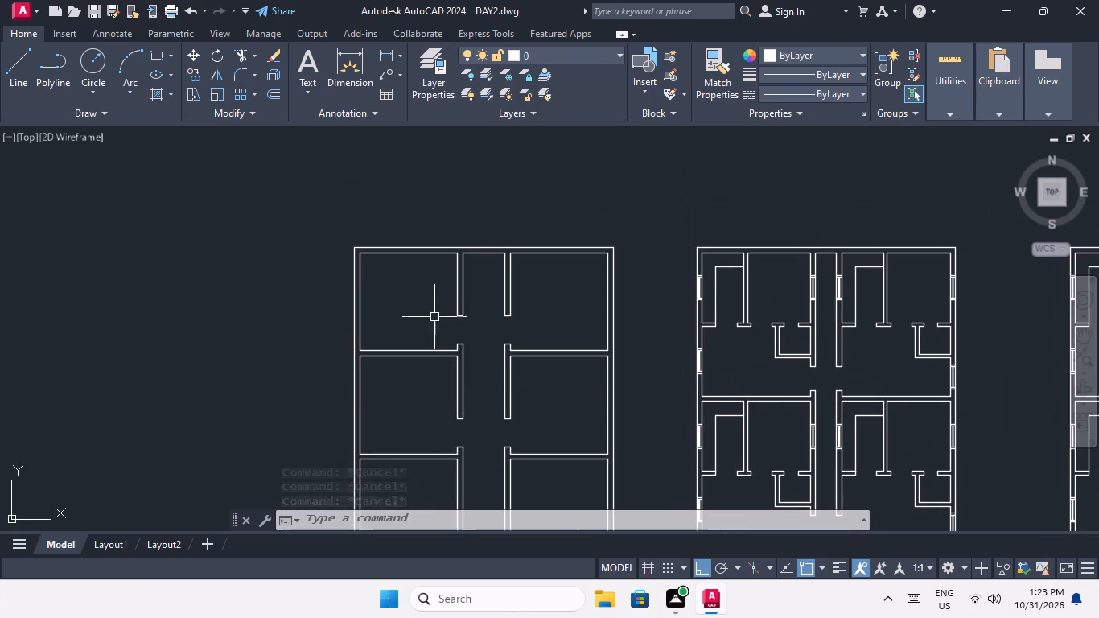
key(l)
key(space)
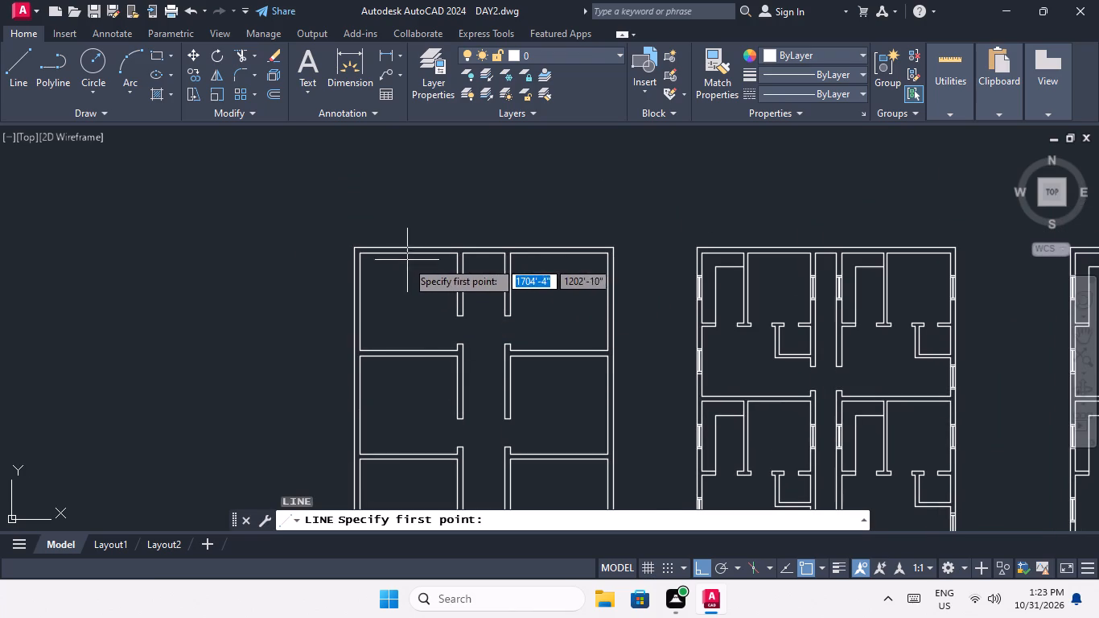
scroll(406, 261, up, 3)
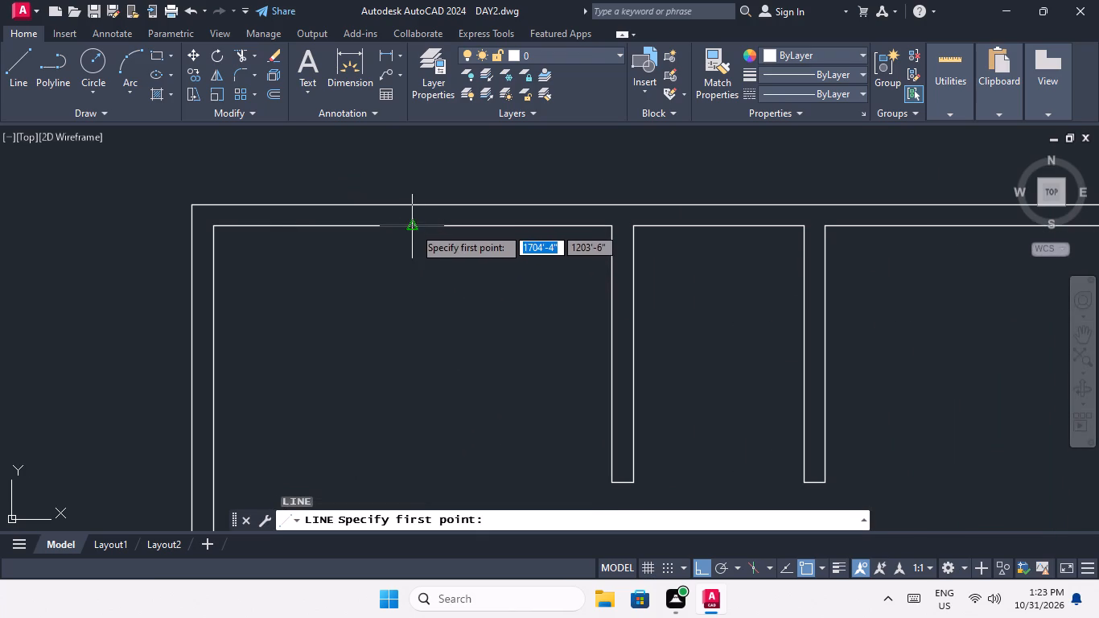
click(414, 227)
scroll(415, 205, up, 3)
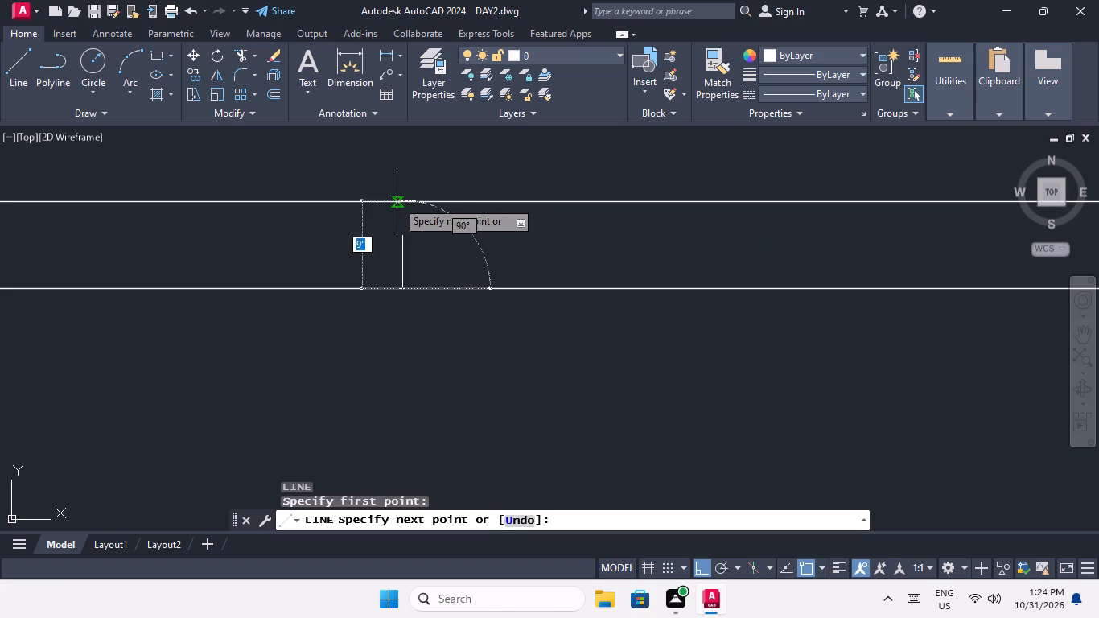
click(403, 202)
key(space)
Draw a line across the left outer wall at the midpoint of the top left room.
scroll(427, 239, down, 4)
middle_drag(414, 322, 443, 269)
scroll(449, 263, down, 1)
key(space)
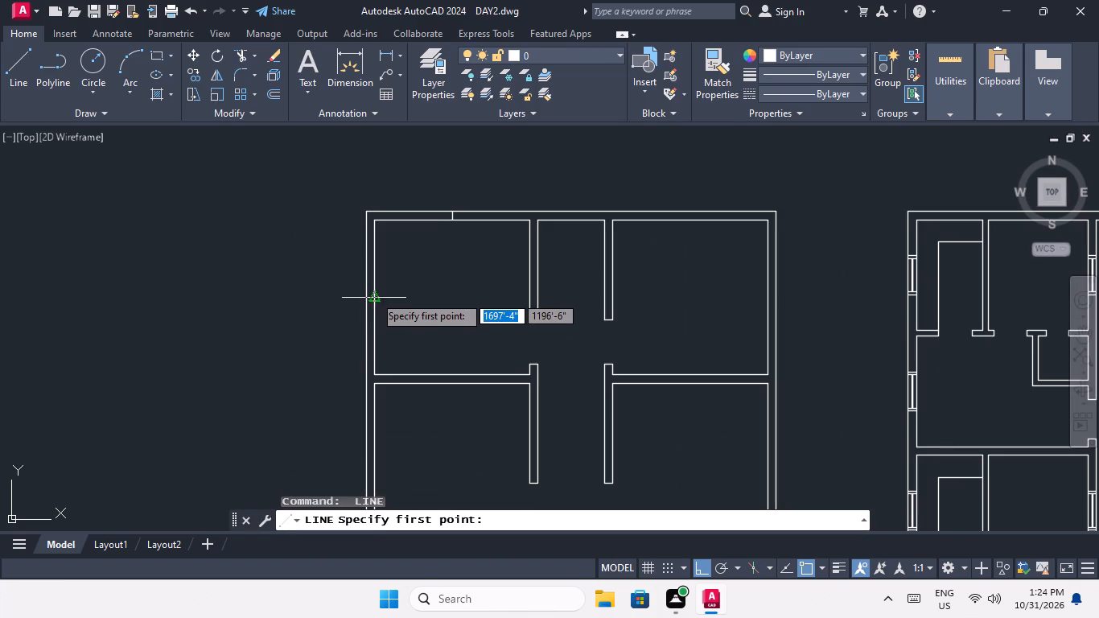
click(374, 293)
scroll(364, 299, up, 3)
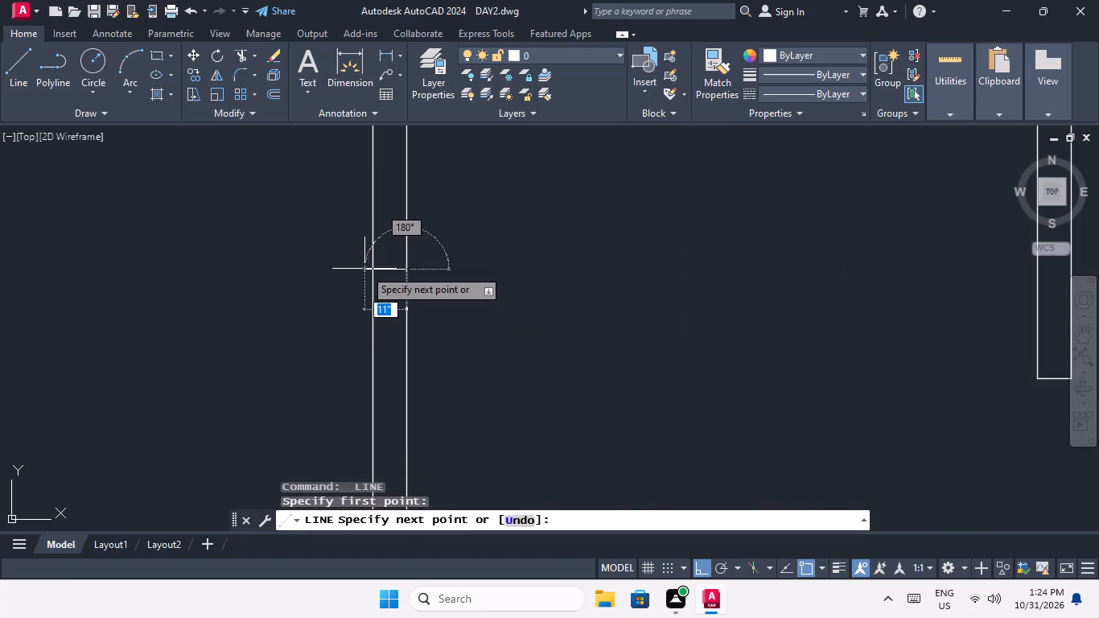
click(372, 269)
key(space)
Draw a 9" line across the left outer wall at the midpoint of the middle left room.
scroll(430, 292, down, 4)
middle_drag(456, 326, 428, 240)
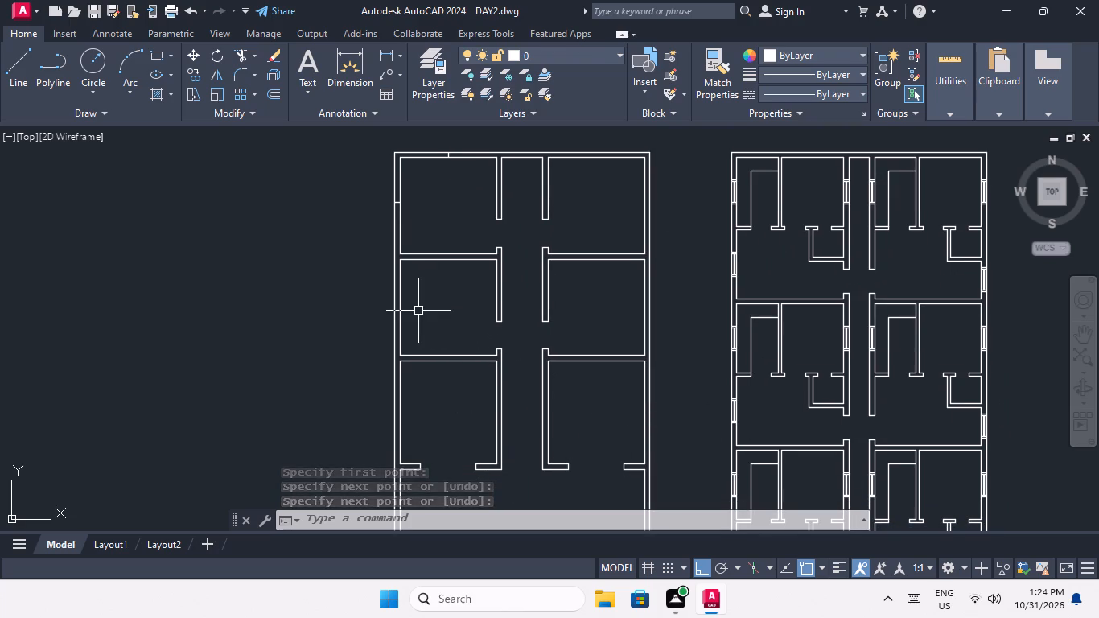
key(space)
scroll(405, 310, up, 2)
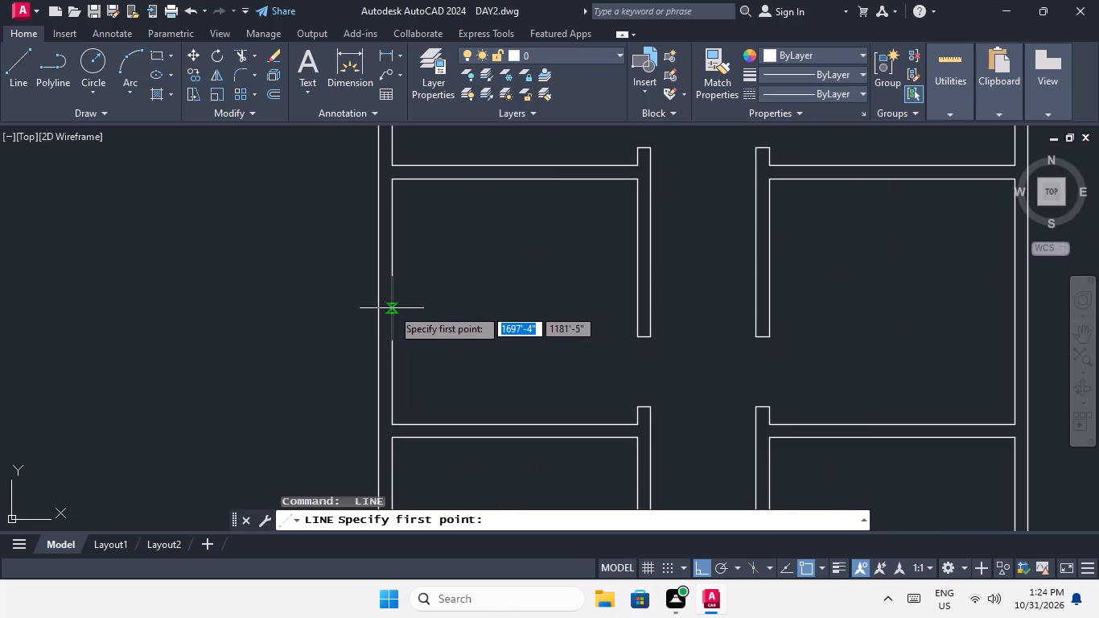
click(392, 303)
scroll(381, 306, up, 3)
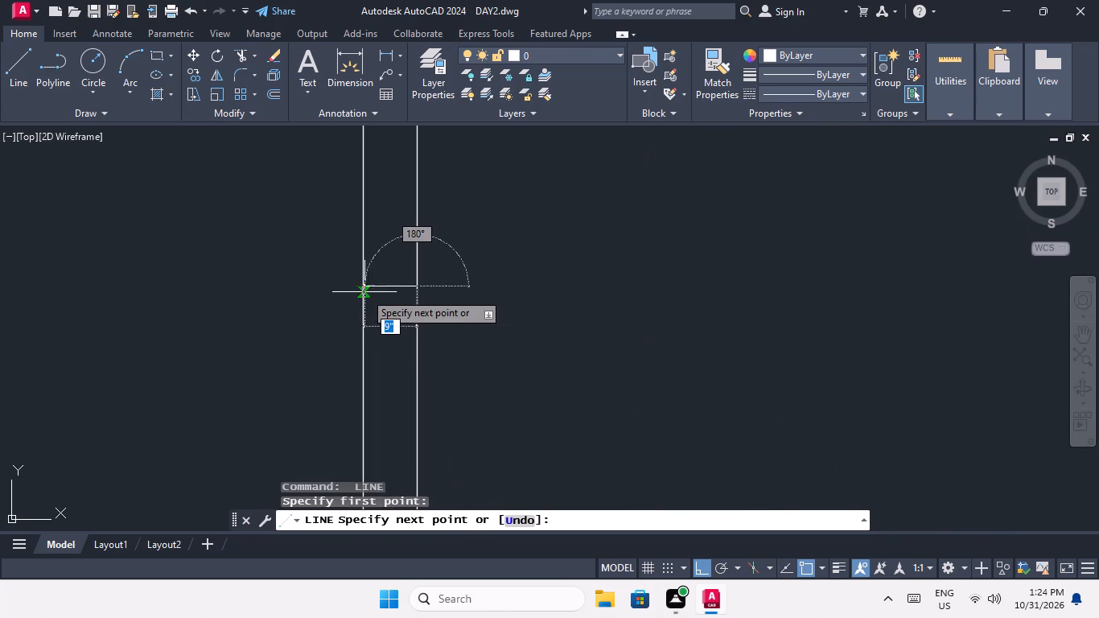
click(361, 286)
key(space)
Draw a line across the right outer wall at the midpoint of the middle right room.
scroll(489, 262, down, 3)
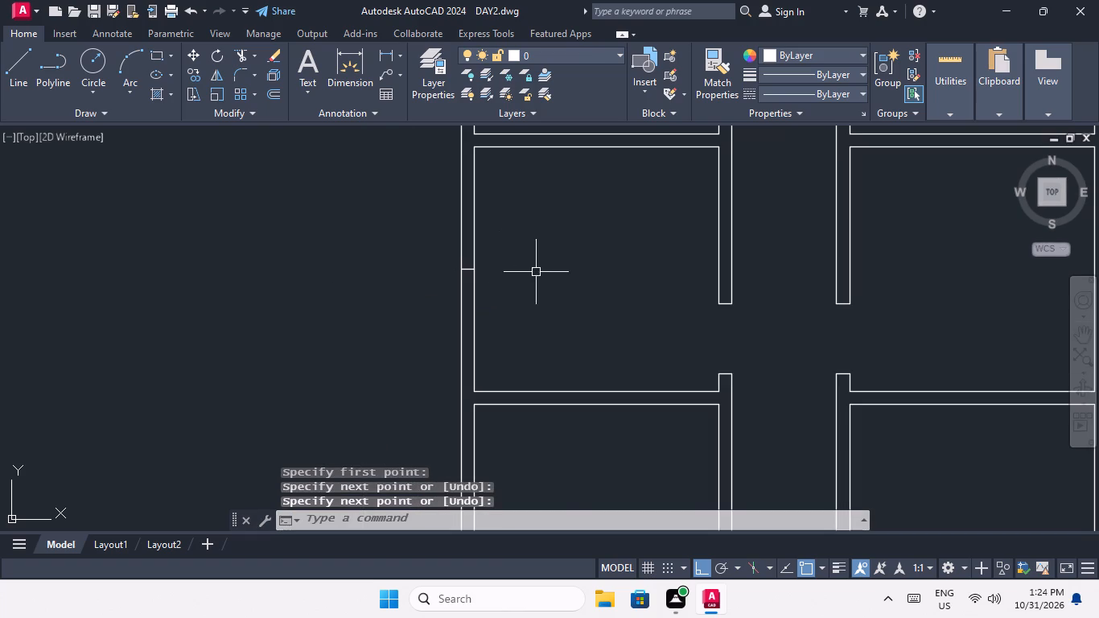
middle_drag(536, 272, 383, 284)
scroll(430, 249, down, 3)
scroll(565, 262, up, 3)
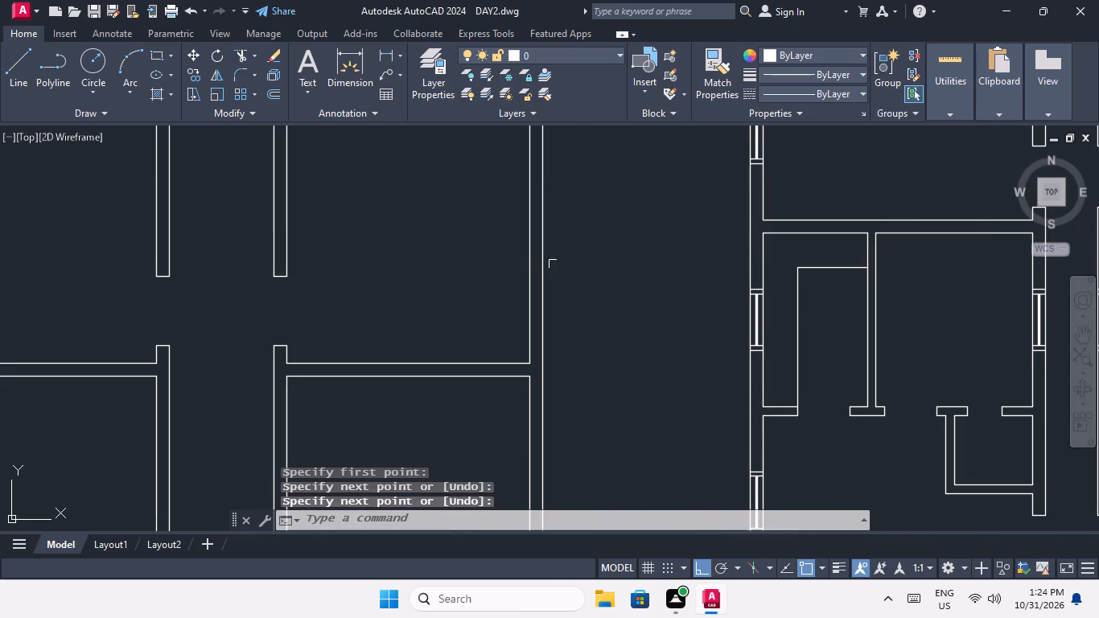
key(space)
click(529, 241)
scroll(547, 245, up, 3)
click(521, 233)
key(space)
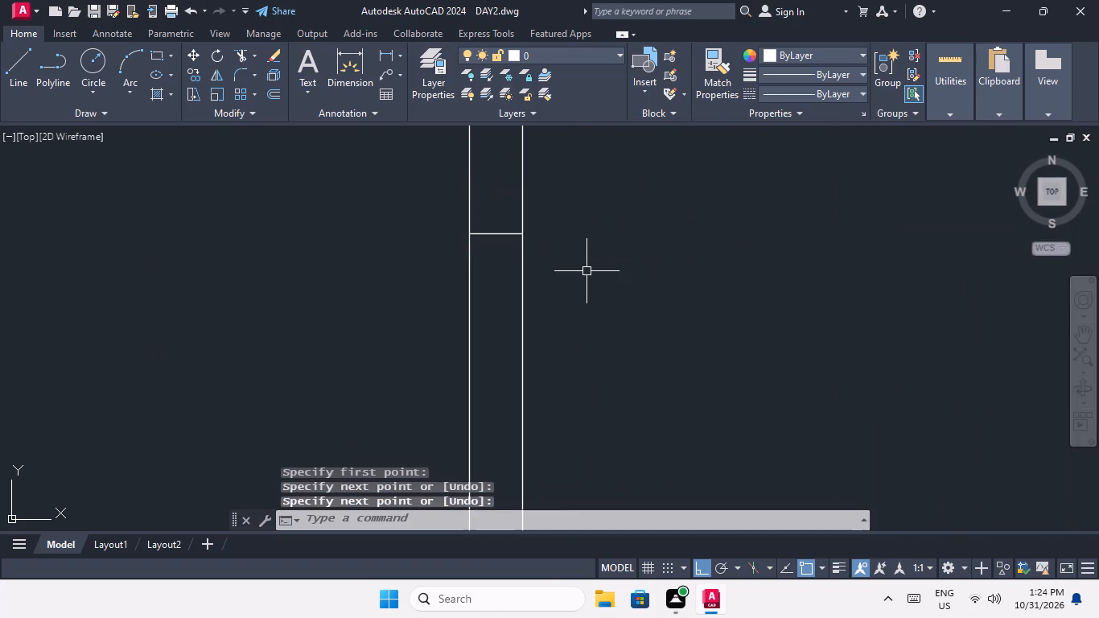
Draw a 9" line across the top outer wall at the midpoint of the top right room.
scroll(587, 269, down, 4)
middle_drag(600, 267, 578, 307)
scroll(554, 246, down, 2)
middle_drag(553, 275, 540, 347)
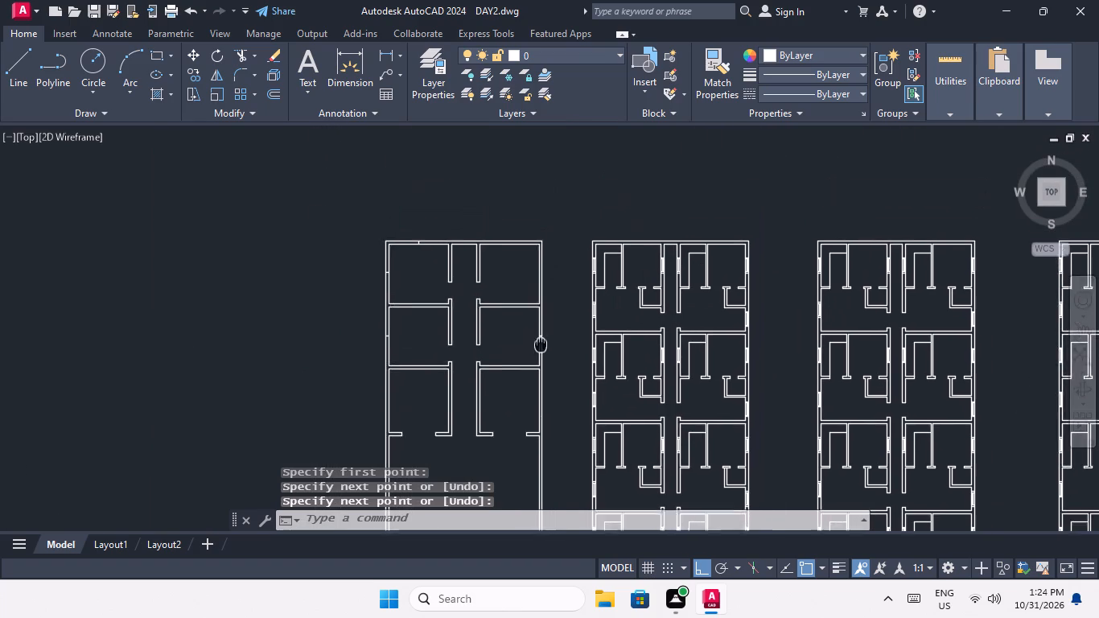
middle_drag(540, 347, 538, 356)
scroll(523, 263, up, 4)
key(space)
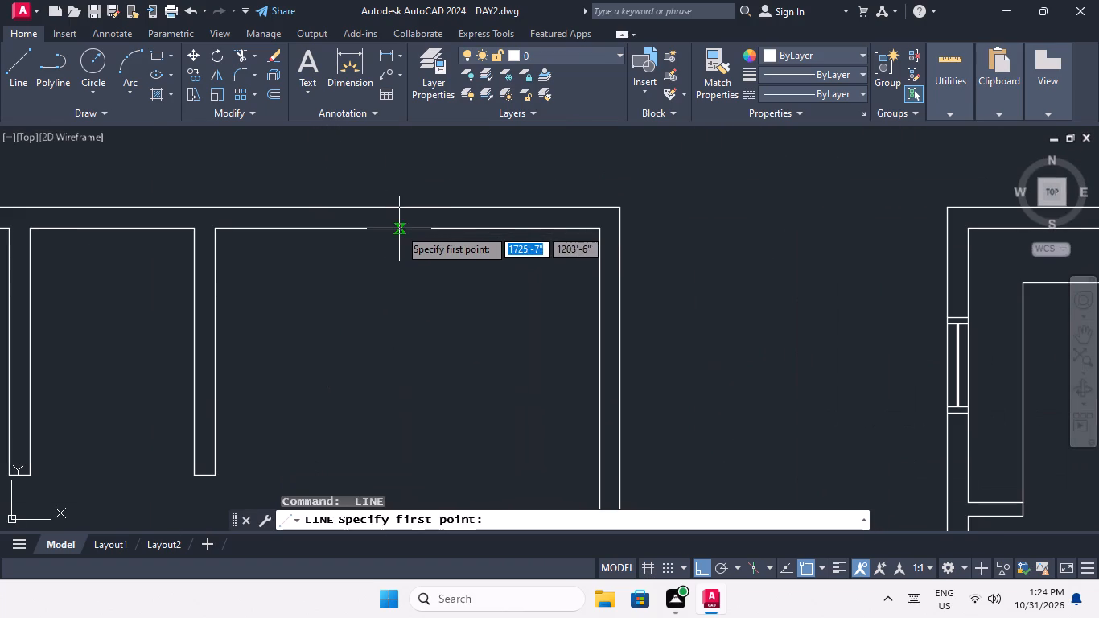
click(410, 229)
scroll(412, 207, up, 3)
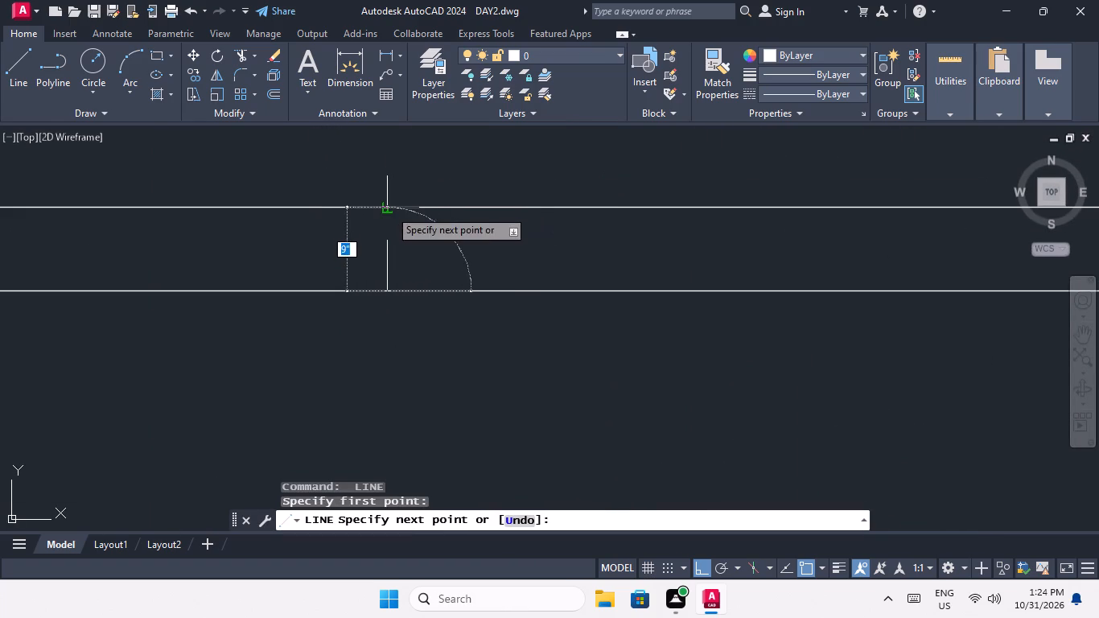
click(389, 207)
key(space)
Draw a line across the right outer wall at the midpoint of the top right room.
scroll(404, 237, down, 4)
middle_drag(457, 314, 426, 232)
key(space)
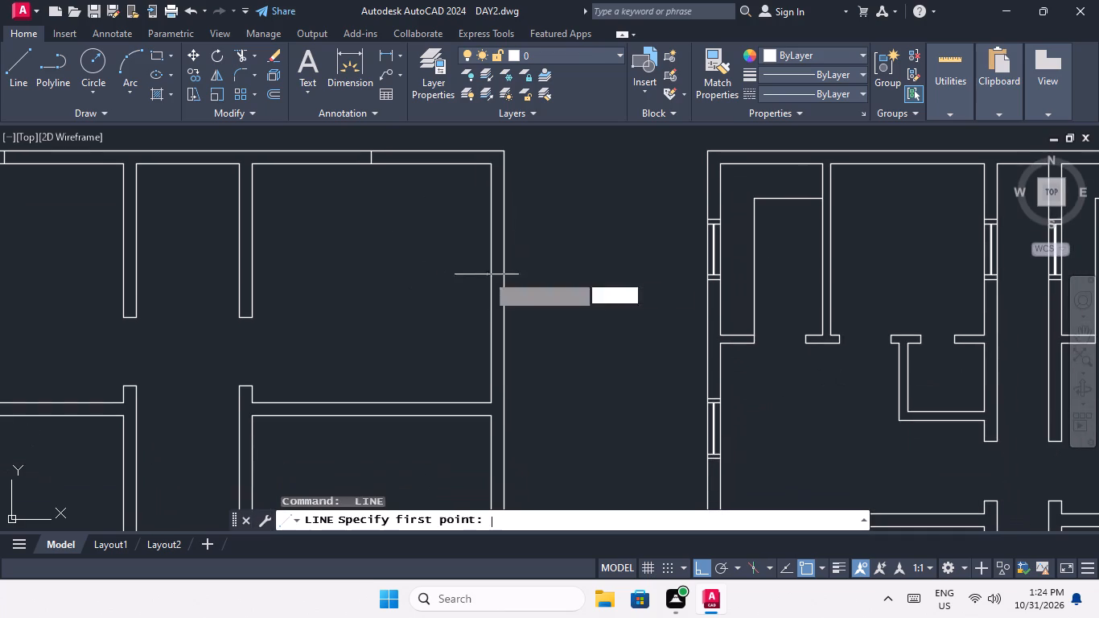
click(492, 286)
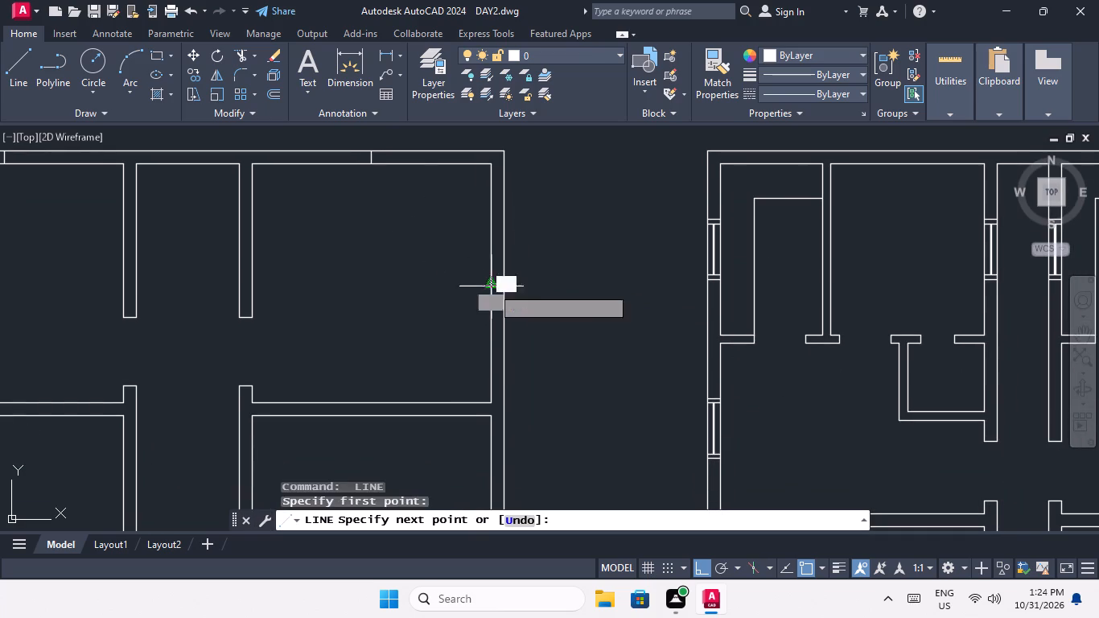
scroll(516, 282, up, 3)
click(459, 285)
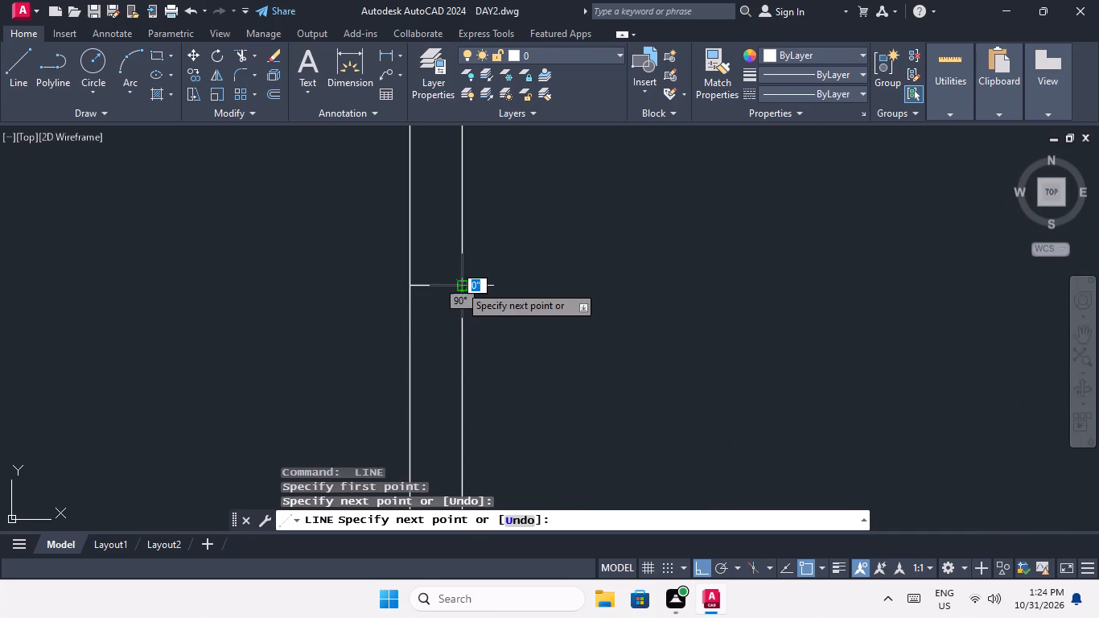
key(space)
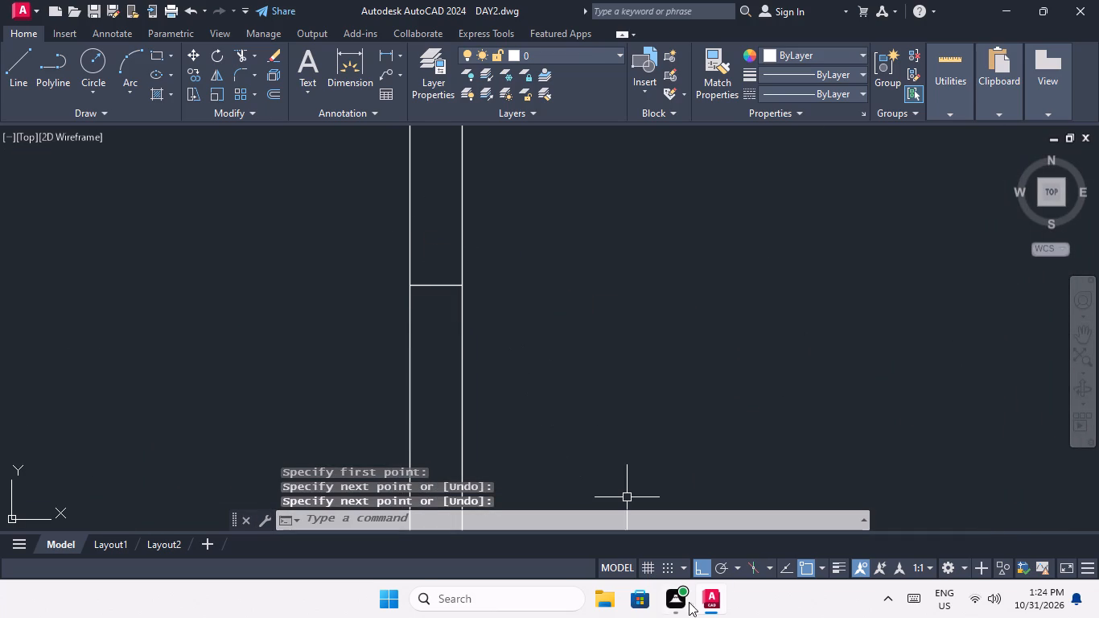
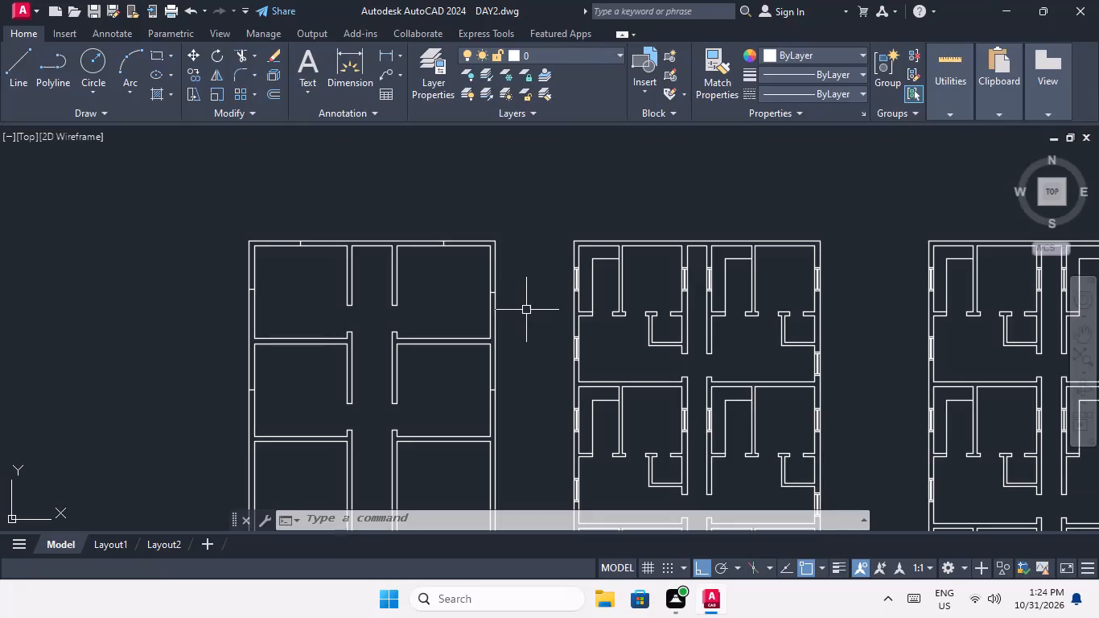
Offset the window centre mark in the top wall of the upper-left room by 1'6" to both sides.
key(Escape)
key(Escape)
key(o)
key(Return)
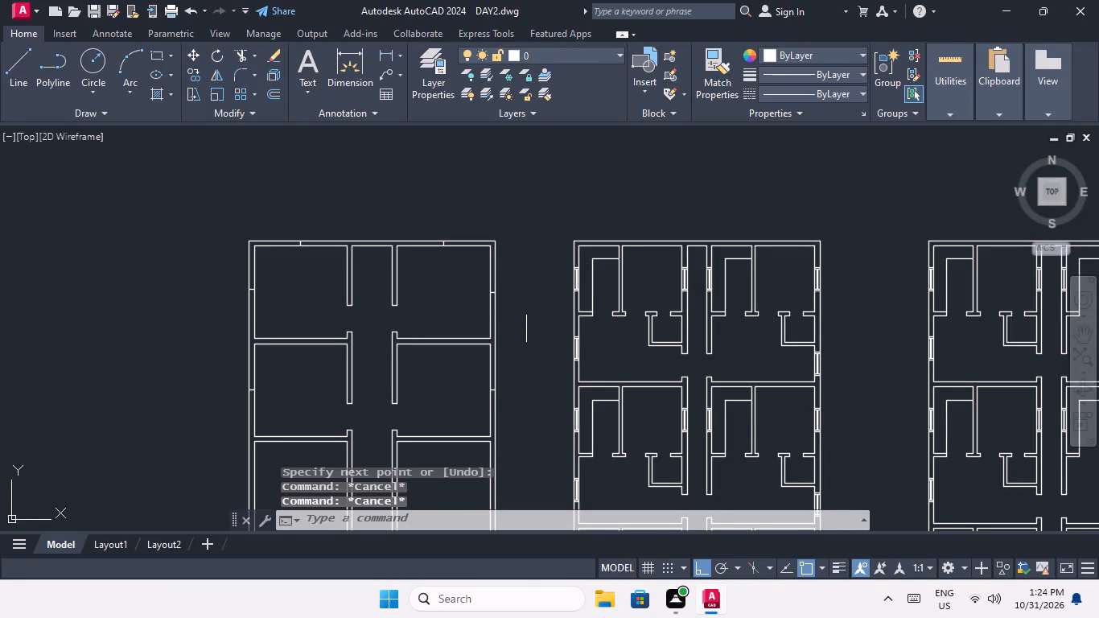
text(1')
key(6)
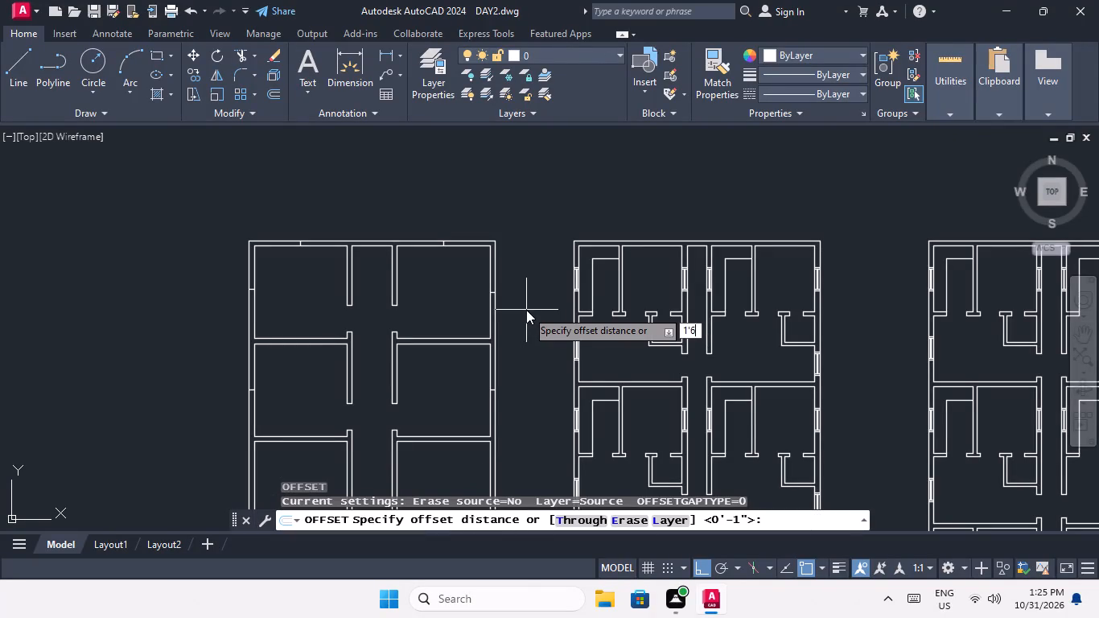
key(shift+quotedbl)
key(Return)
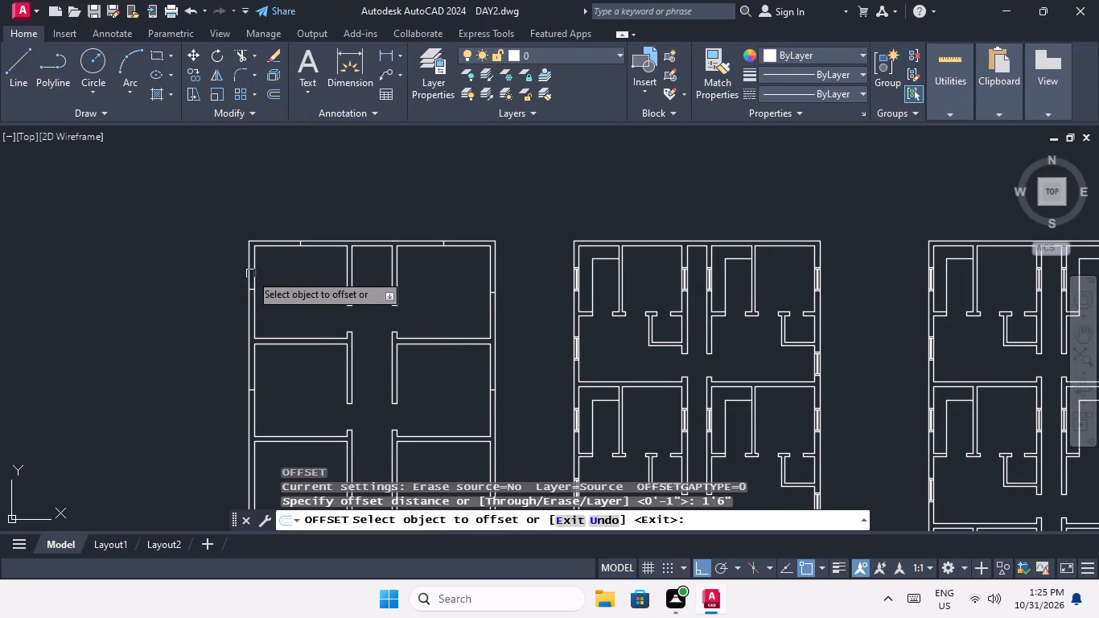
scroll(285, 242, up, 4)
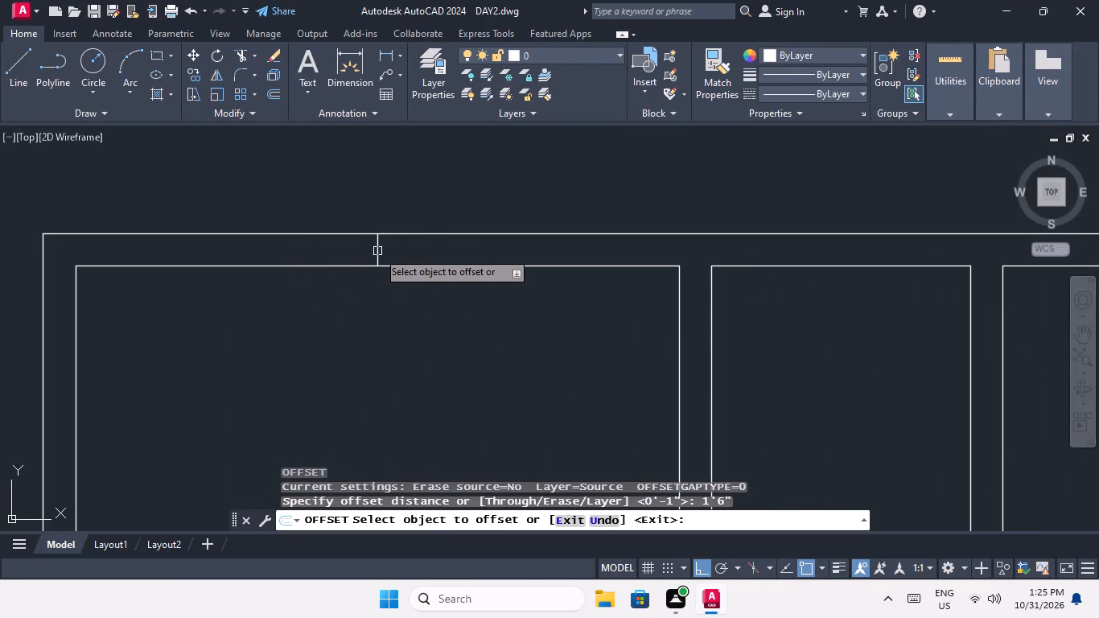
drag(377, 251, 429, 250)
click(496, 245)
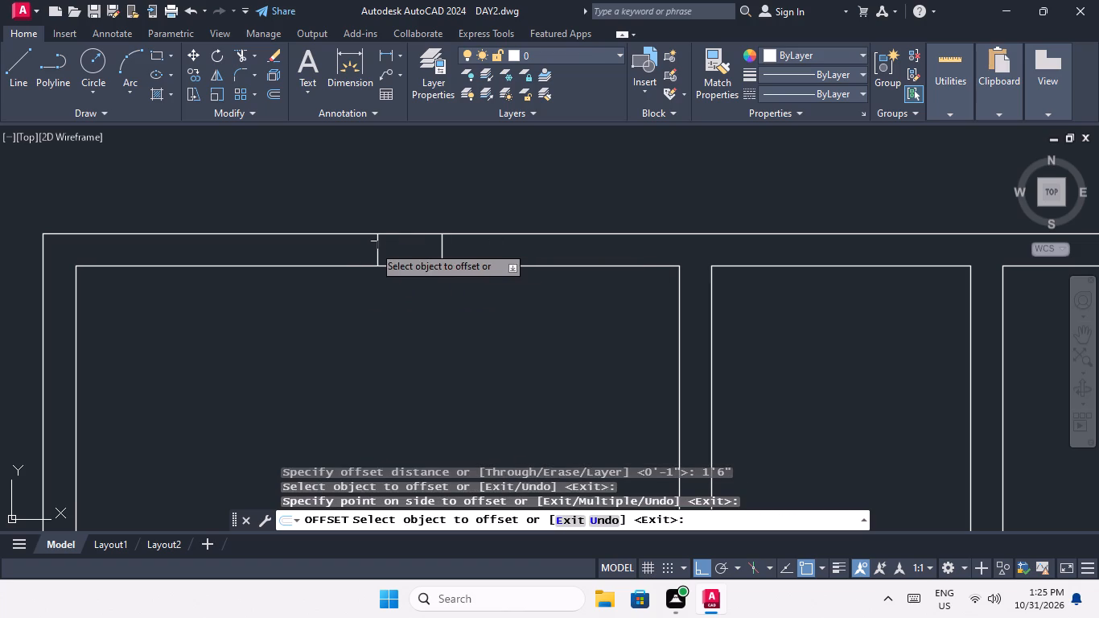
drag(377, 245, 327, 269)
click(241, 294)
Offset the window centre mark in the top wall of the upper-right room by 1'6" to both sides.
scroll(268, 272, down, 3)
scroll(525, 270, up, 4)
drag(504, 253, 536, 253)
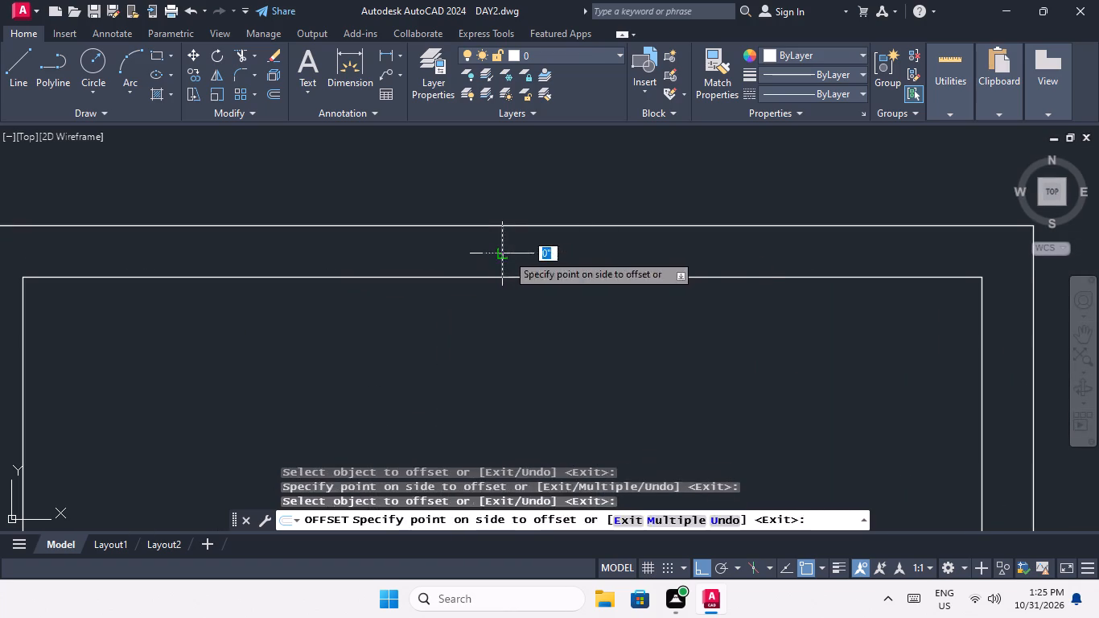
drag(590, 244, 578, 247)
drag(502, 254, 467, 265)
click(359, 277)
Offset the window centre mark in the upper-left room's outer side wall by 1'6" up and down.
scroll(381, 241, down, 4)
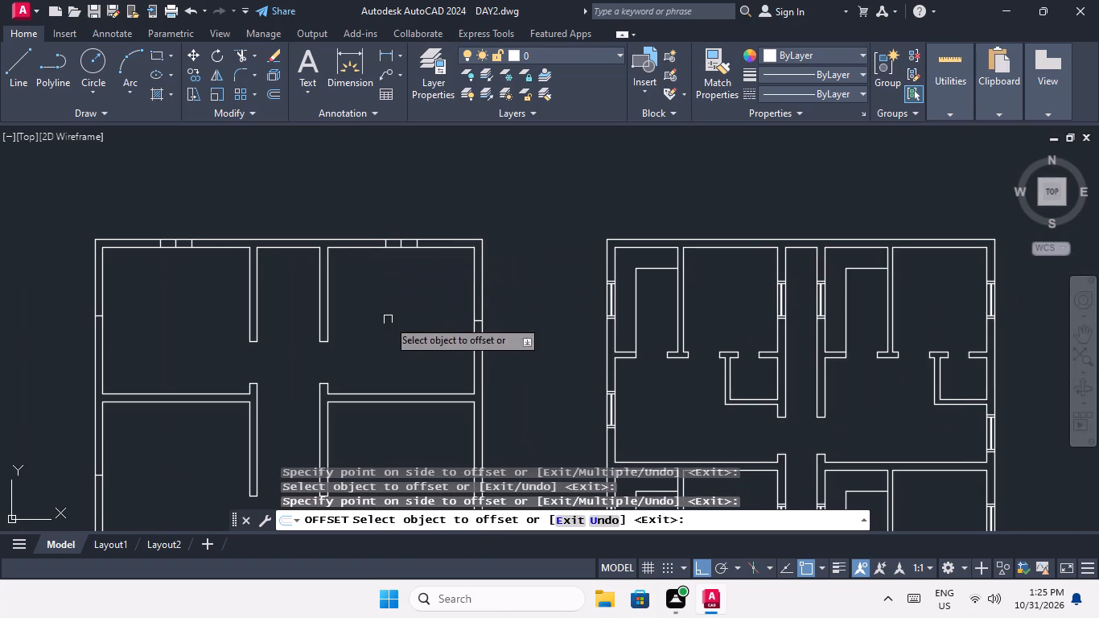
middle_drag(388, 319, 510, 287)
scroll(222, 286, up, 3)
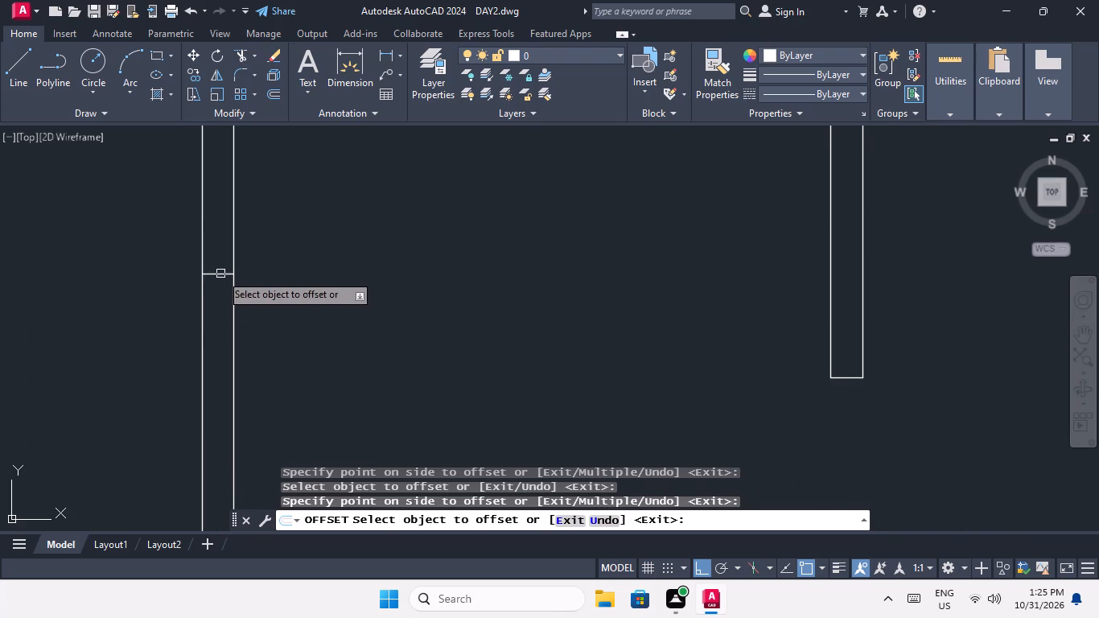
click(220, 274)
drag(222, 196, 222, 216)
drag(216, 274, 213, 292)
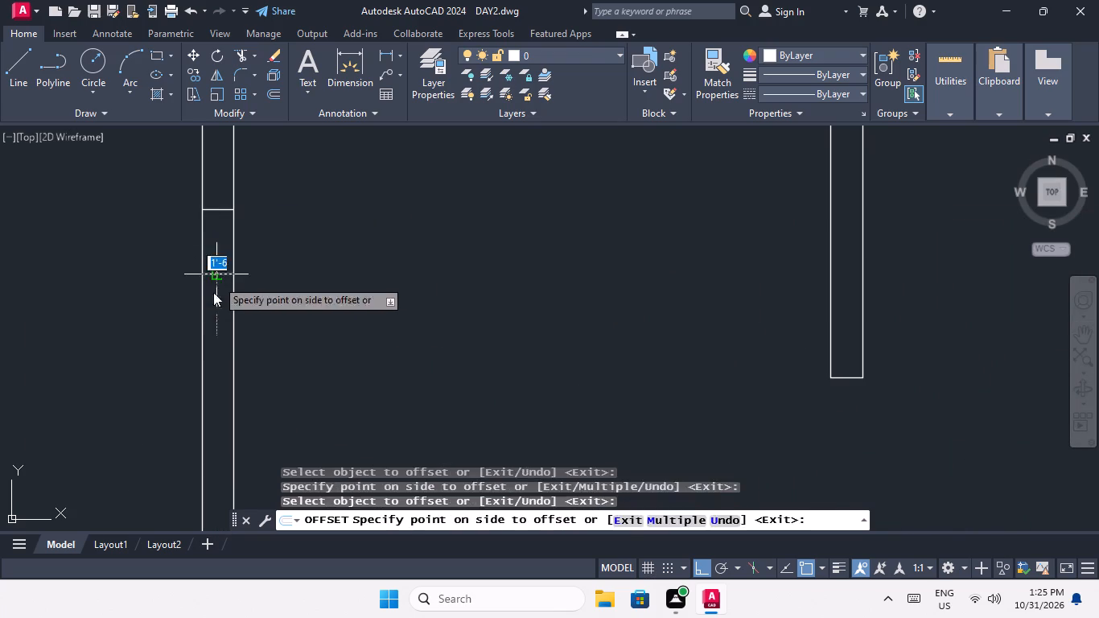
drag(213, 292, 212, 301)
click(206, 348)
Offset the window centre mark in the second-row left room's outer wall by 1'6" up and down.
scroll(241, 270, down, 4)
scroll(229, 373, up, 3)
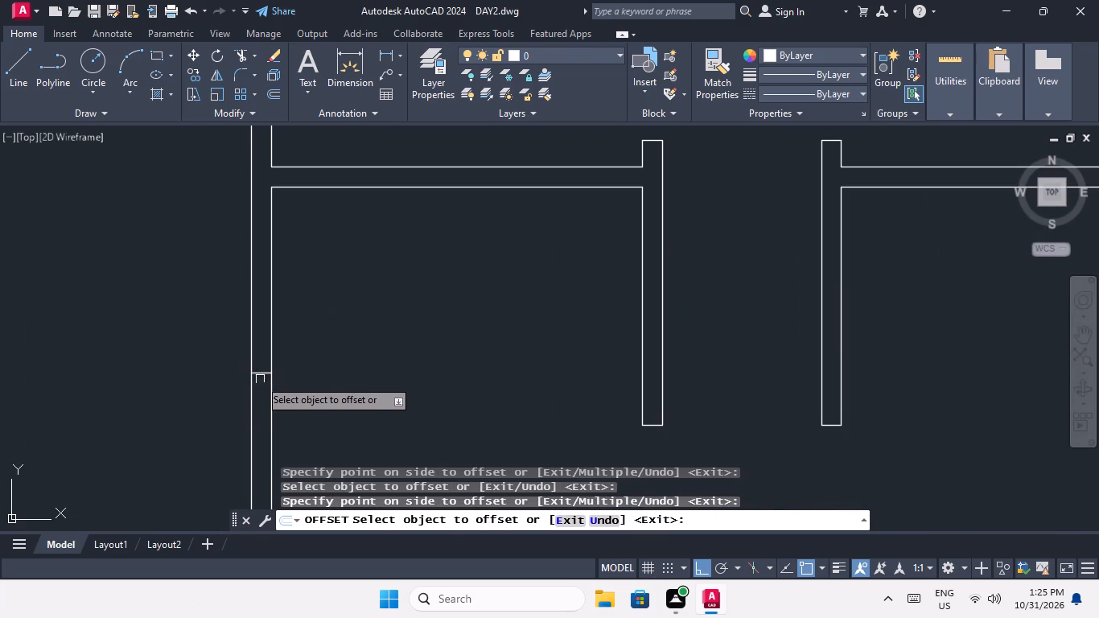
click(259, 373)
click(261, 322)
drag(264, 375, 260, 386)
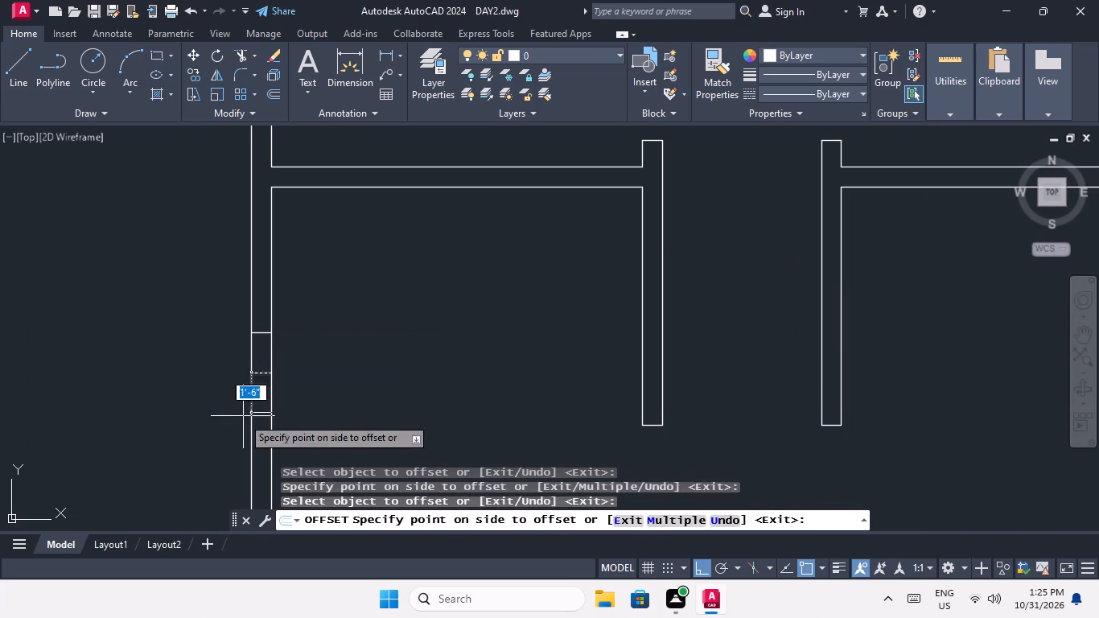
click(242, 417)
Offset the window centre mark in the upper-right room's outer side wall by 1'6" up and down.
scroll(300, 314, down, 3)
middle_drag(319, 344, 224, 355)
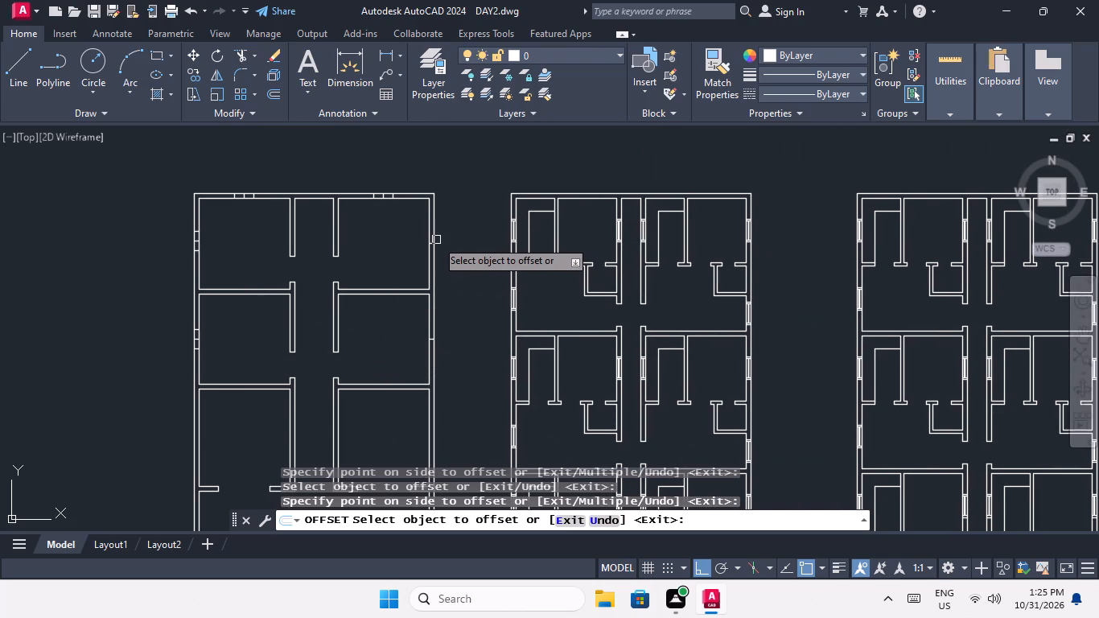
scroll(432, 248, up, 4)
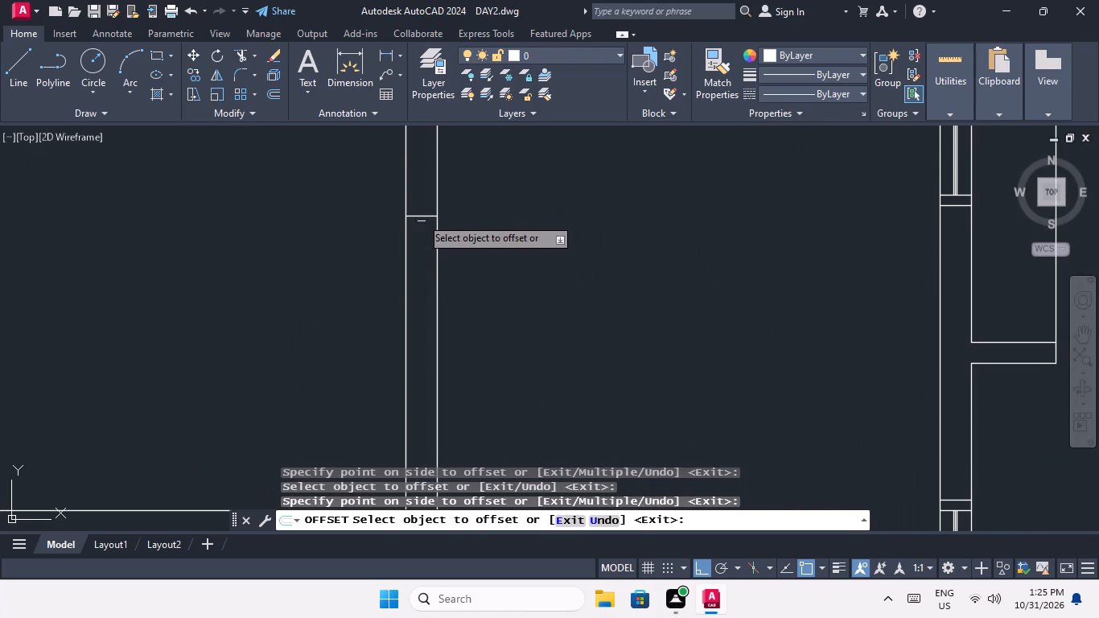
click(421, 217)
click(418, 171)
drag(422, 217, 429, 251)
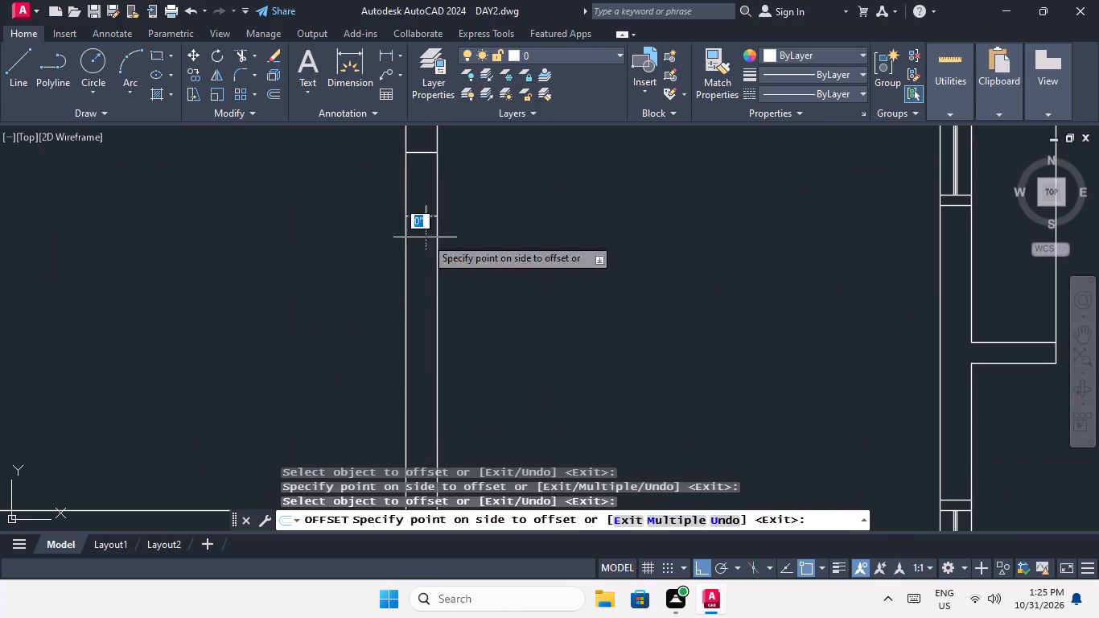
drag(429, 251, 430, 256)
click(432, 265)
Offset the window centre mark in the second-row right room's outer wall by 1'6" up and down.
scroll(438, 231, down, 4)
middle_drag(453, 299, 447, 253)
scroll(435, 278, up, 4)
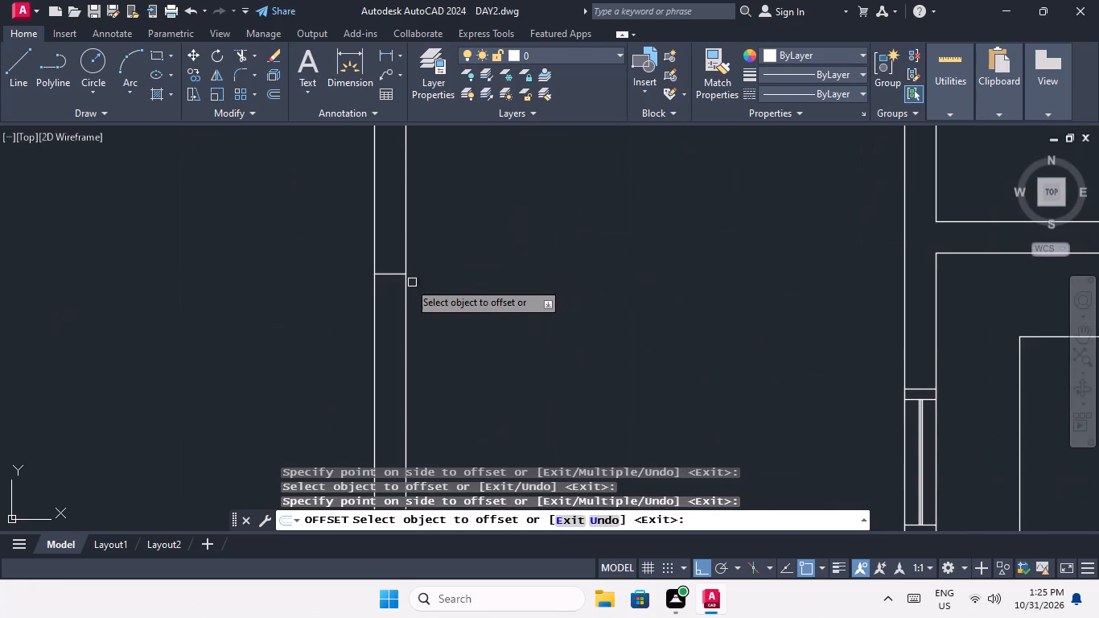
click(389, 273)
click(393, 197)
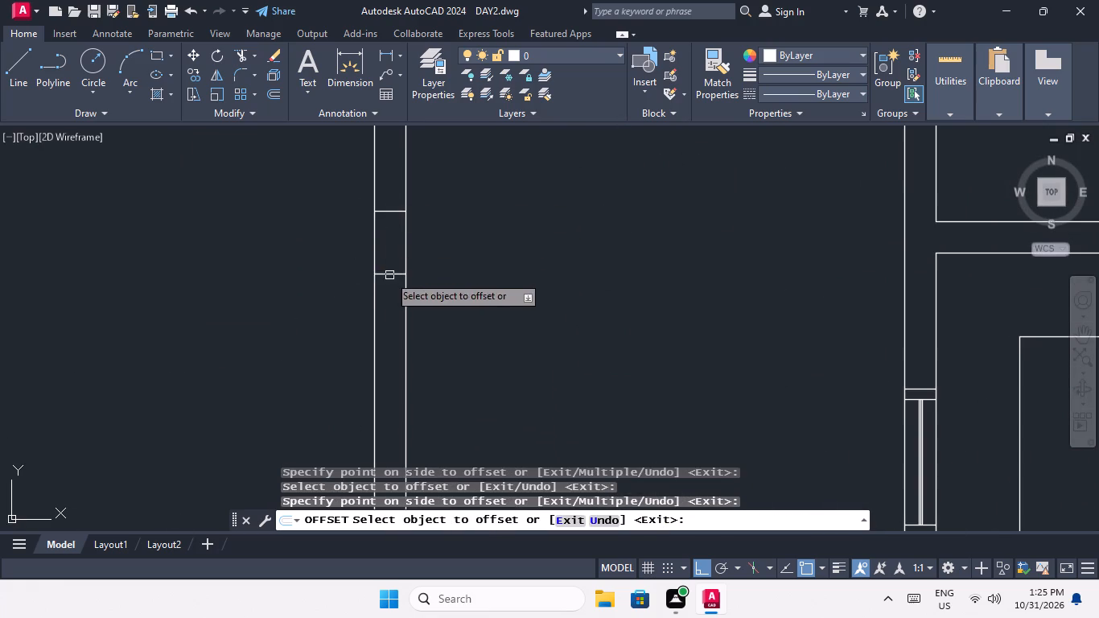
drag(387, 276, 392, 303)
click(397, 338)
scroll(430, 252, down, 4)
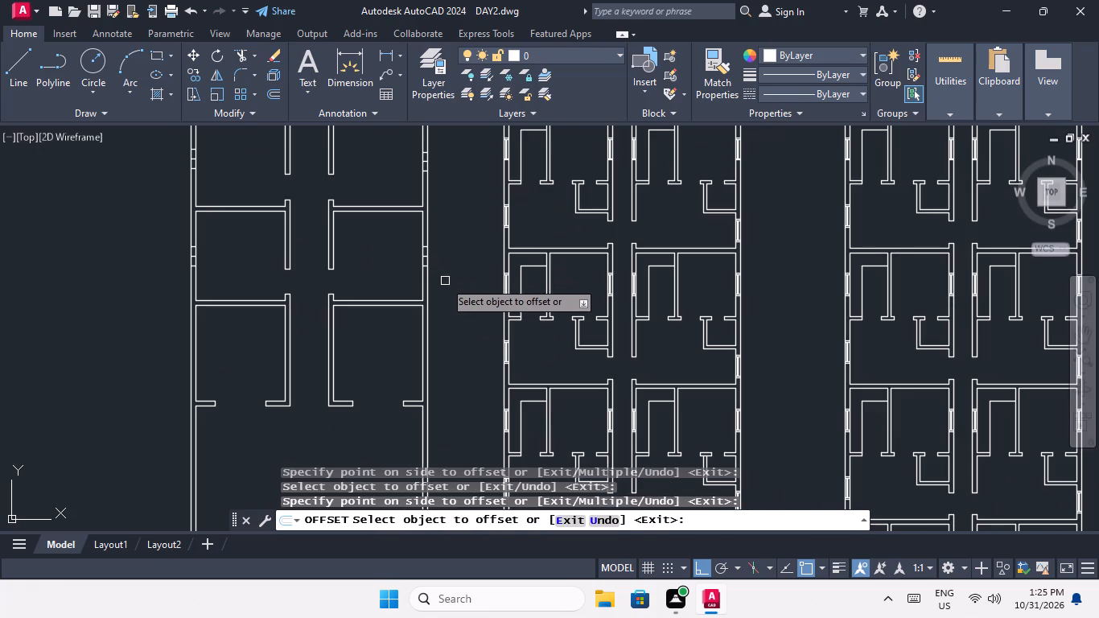
key(Escape)
key(Escape)
Erase the window centre marks in the outer side walls of the second-row left and right rooms.
scroll(183, 259, up, 5)
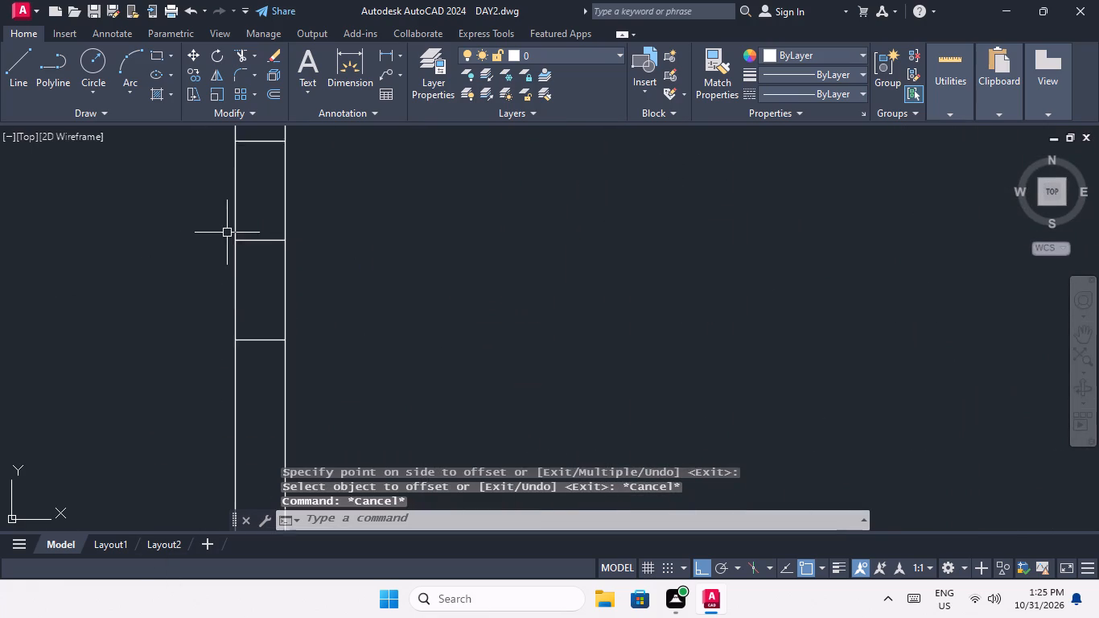
scroll(227, 233, up, 1)
drag(293, 269, 279, 252)
click(272, 212)
key(Delete)
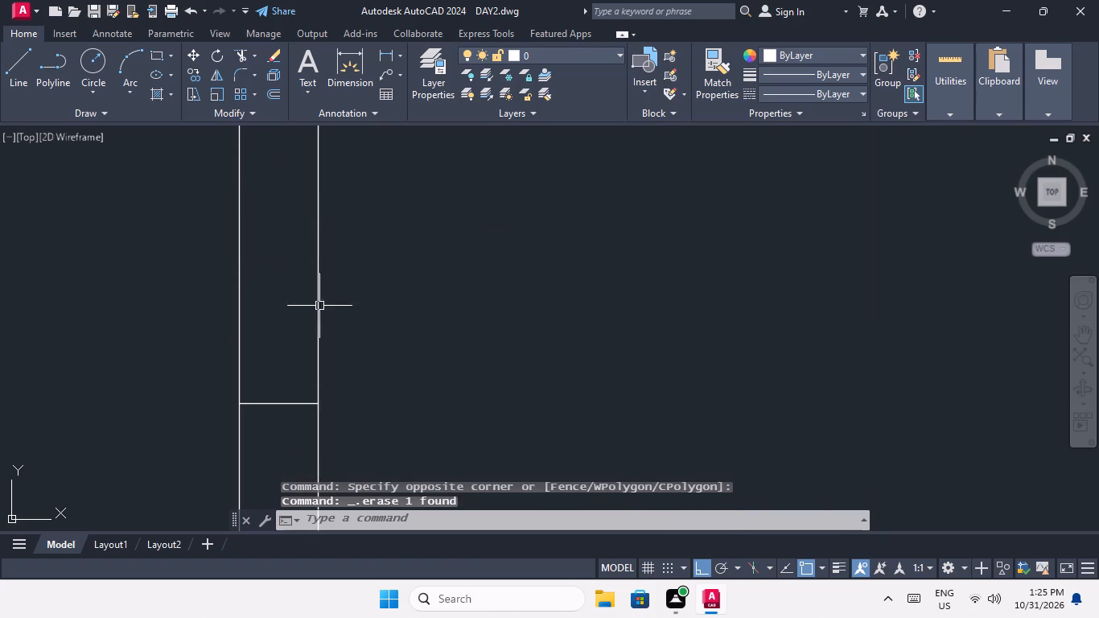
scroll(322, 296, down, 6)
scroll(571, 296, up, 5)
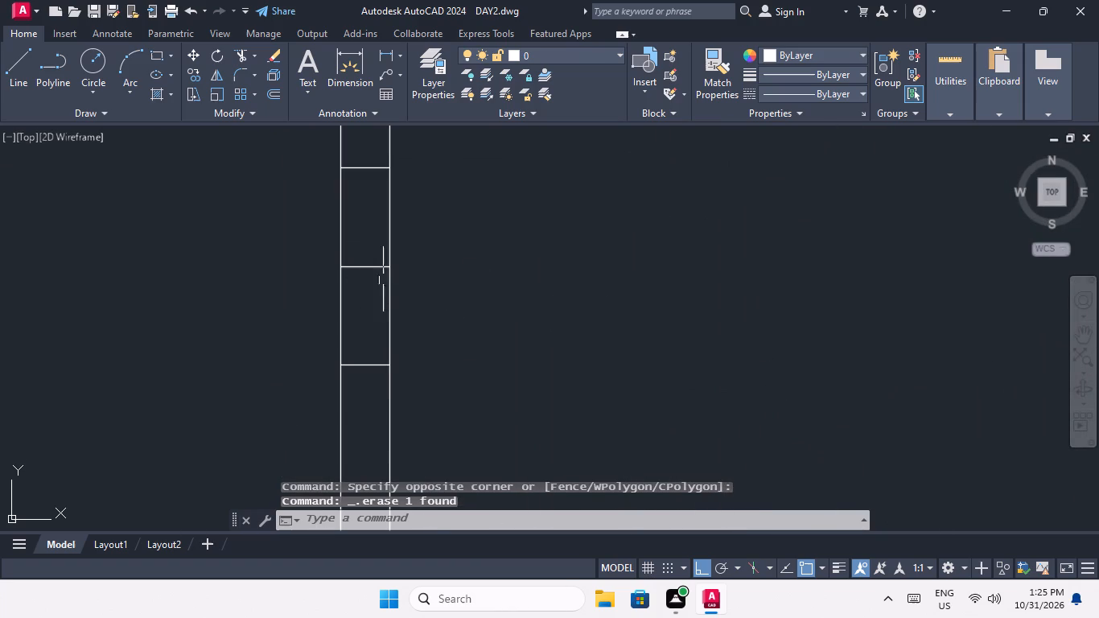
drag(381, 281, 366, 276)
click(346, 246)
key(Delete)
Erase the window centre marks in the outer side walls of the upper-right and upper-left rooms.
scroll(405, 274, down, 5)
middle_drag(457, 282, 455, 362)
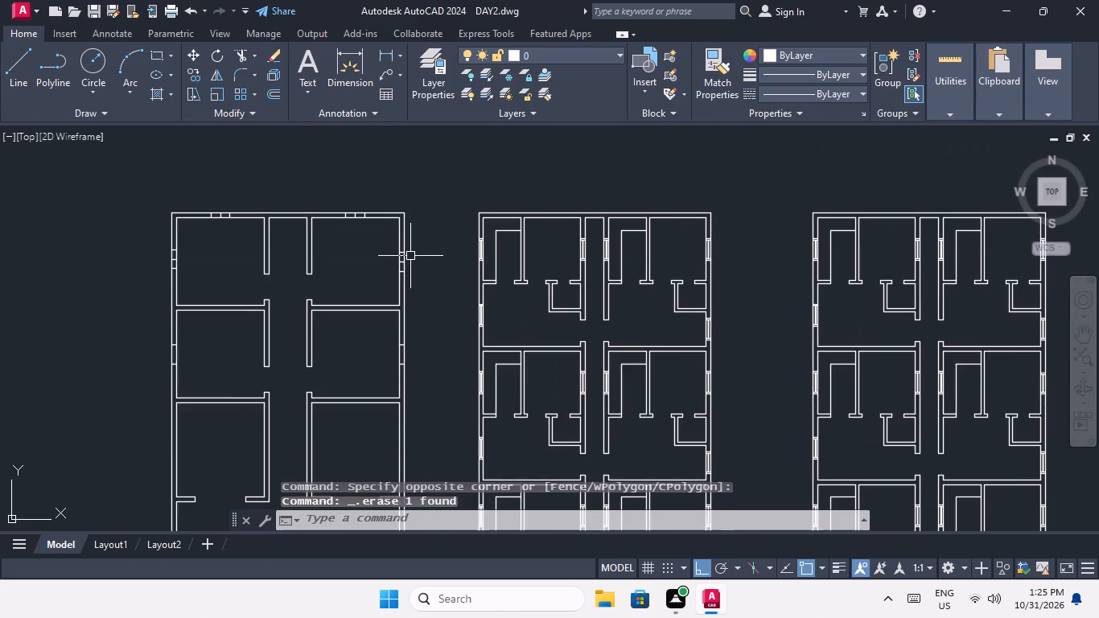
scroll(405, 265, up, 6)
drag(396, 262, 389, 254)
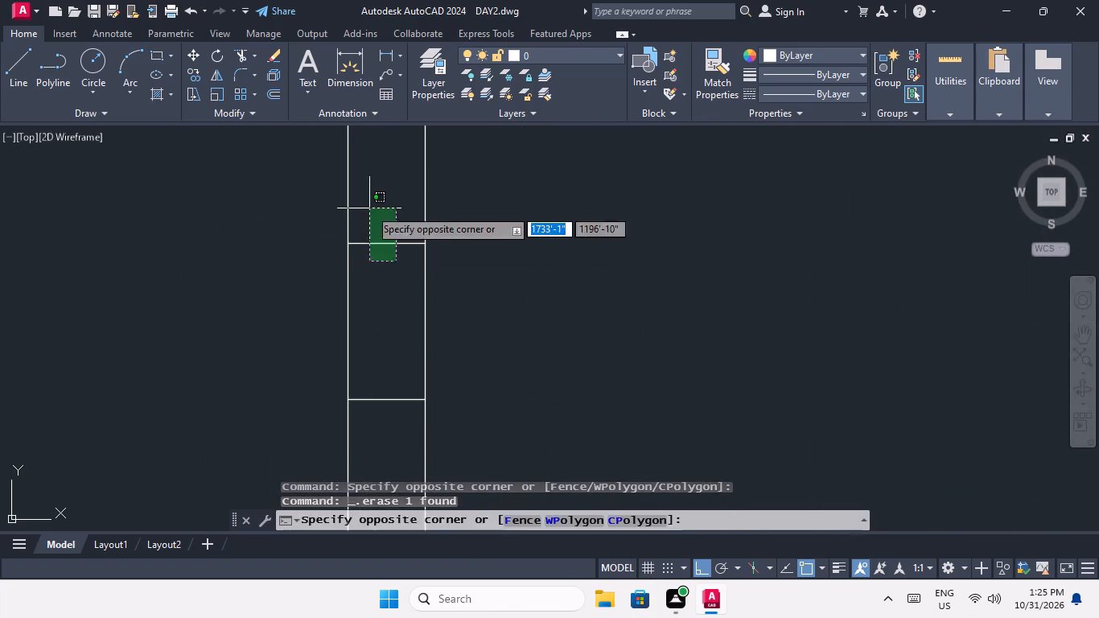
click(369, 208)
key(Delete)
scroll(380, 230, down, 5)
middle_drag(329, 273, 709, 358)
scroll(397, 318, up, 2)
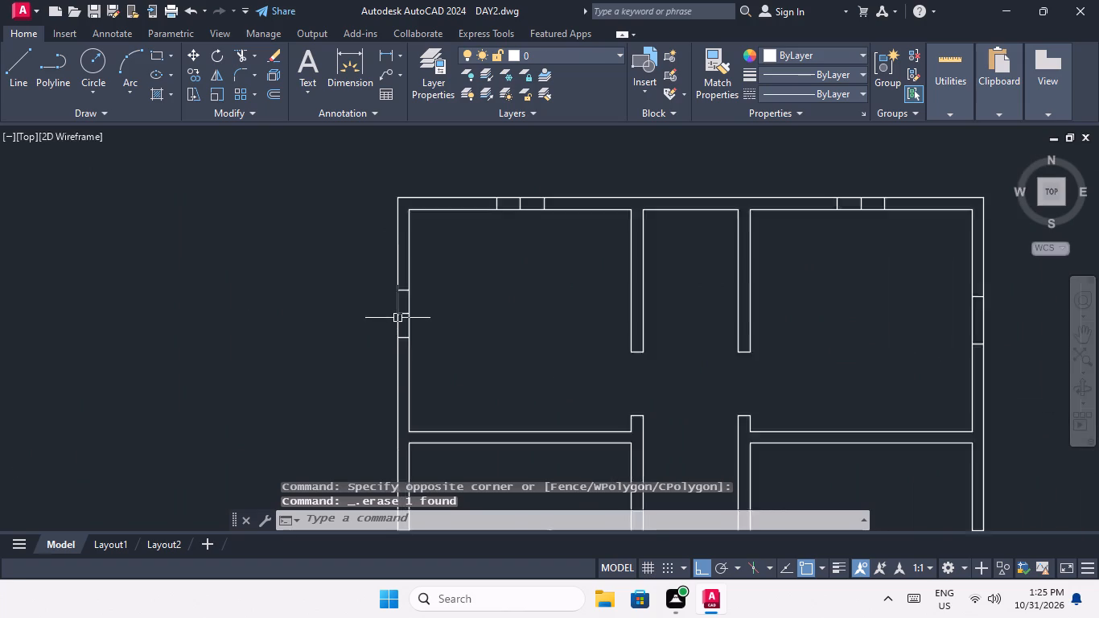
scroll(397, 318, up, 4)
drag(426, 317, 414, 311)
click(385, 266)
key(Delete)
Erase the two window centre marks in the top wall, above the upper-left and upper-right rooms.
scroll(389, 294, down, 5)
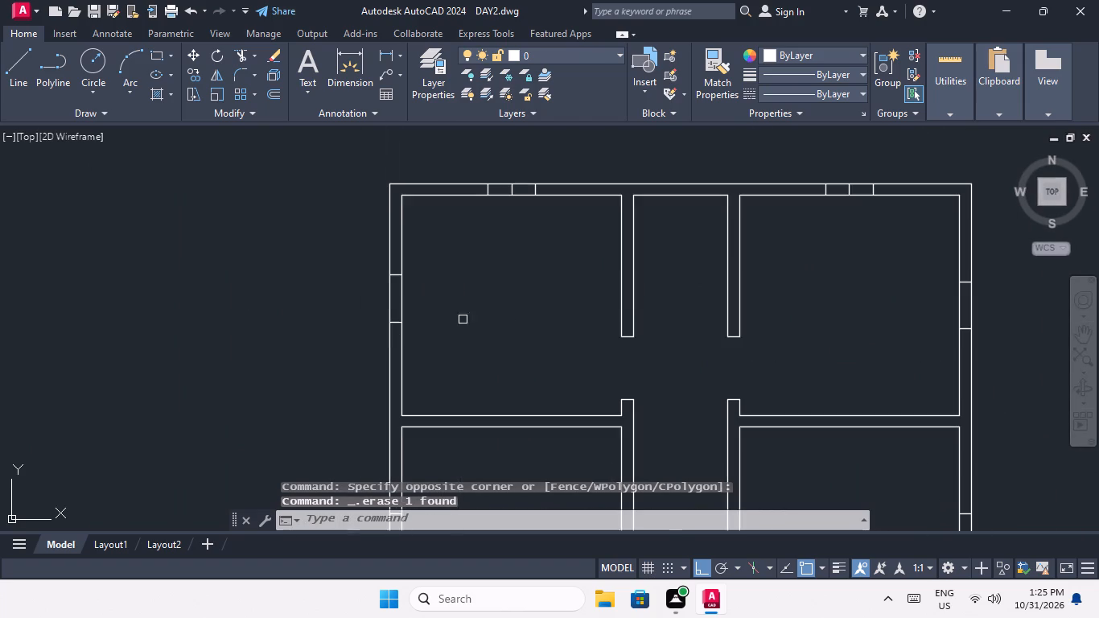
middle_drag(513, 352, 492, 455)
scroll(490, 289, up, 6)
right_click(491, 299)
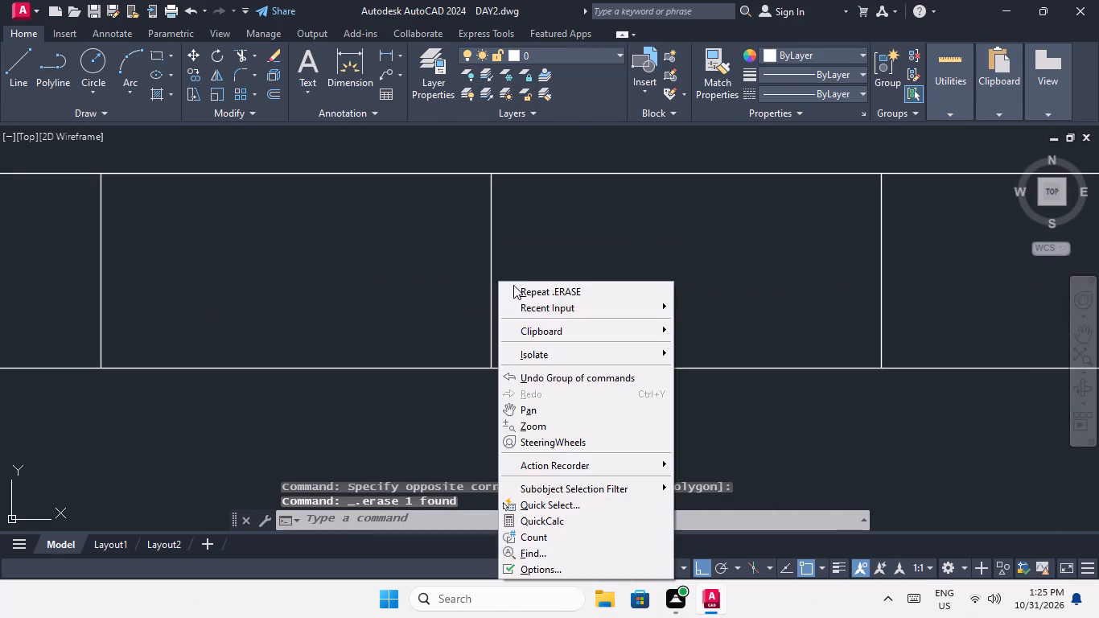
drag(525, 260, 455, 302)
click(451, 303)
key(Delete)
scroll(513, 291, down, 7)
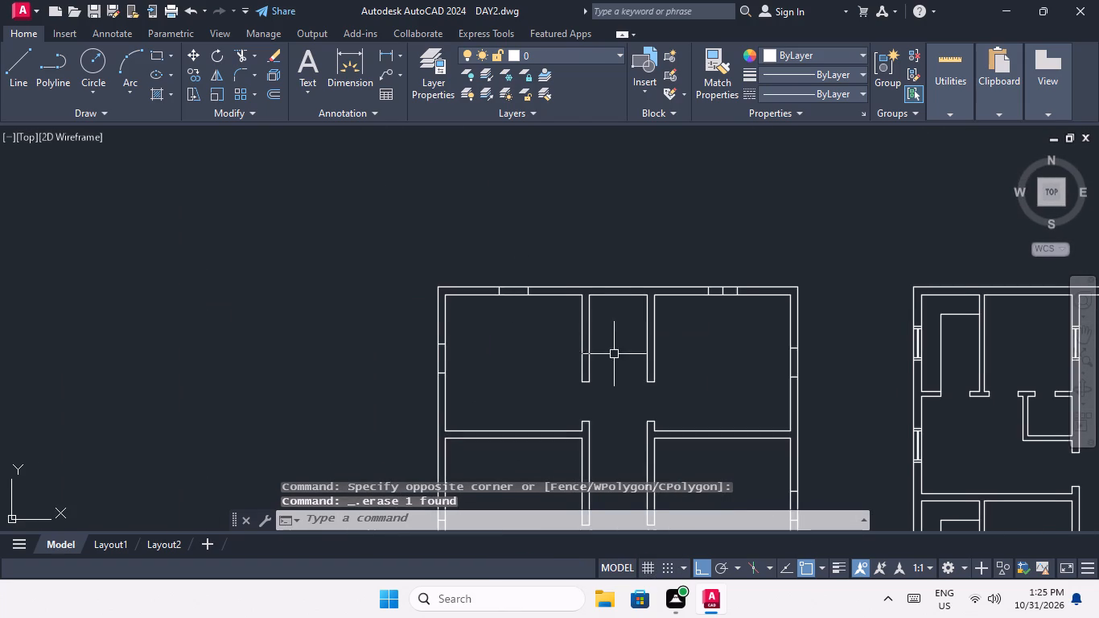
middle_drag(611, 354, 214, 425)
scroll(325, 368, up, 5)
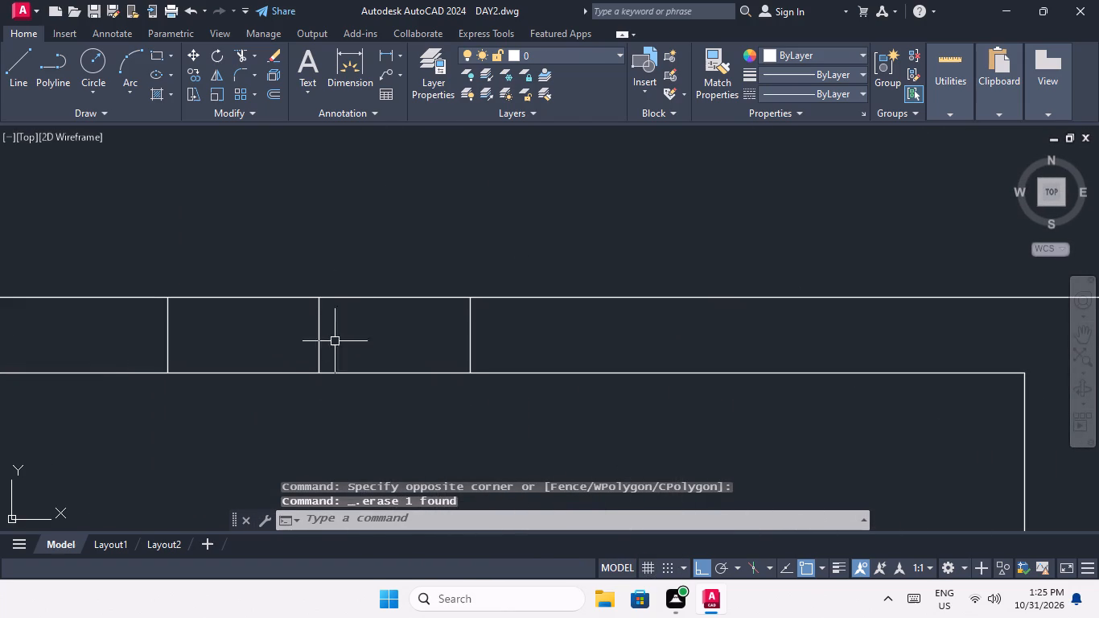
drag(346, 318, 306, 340)
click(293, 342)
key(Delete)
Offset both end lines of the second-row left room's outer-wall window outward by 3".
scroll(326, 331, down, 4)
middle_drag(322, 375, 448, 328)
scroll(444, 327, down, 3)
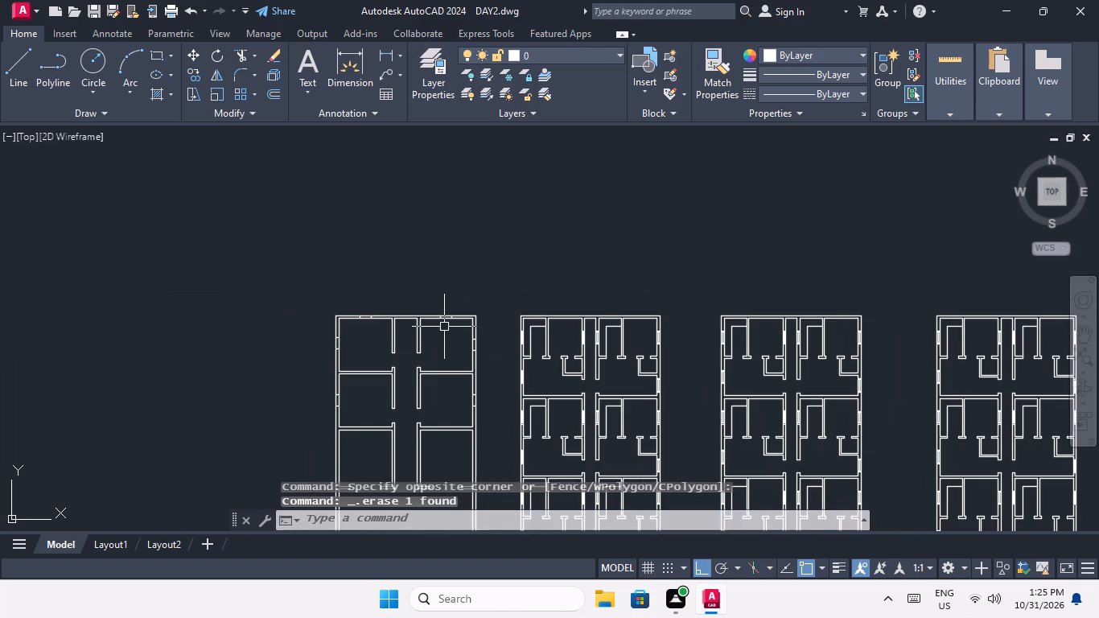
middle_drag(434, 352, 426, 327)
key(Escape)
key(Escape)
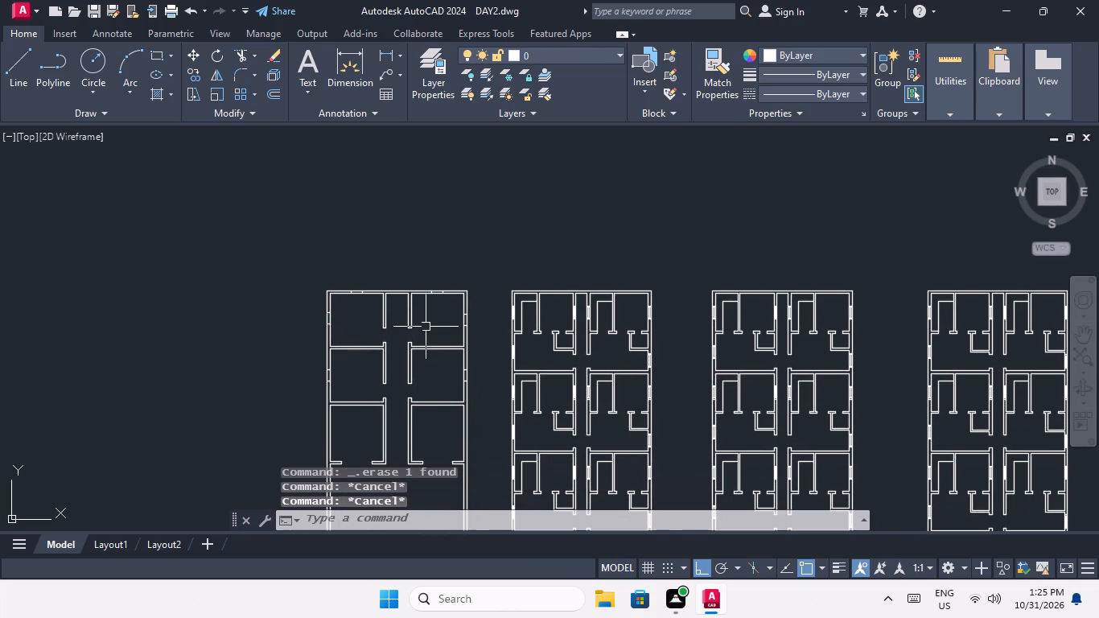
key(o)
key(Return)
text(3")
key(Return)
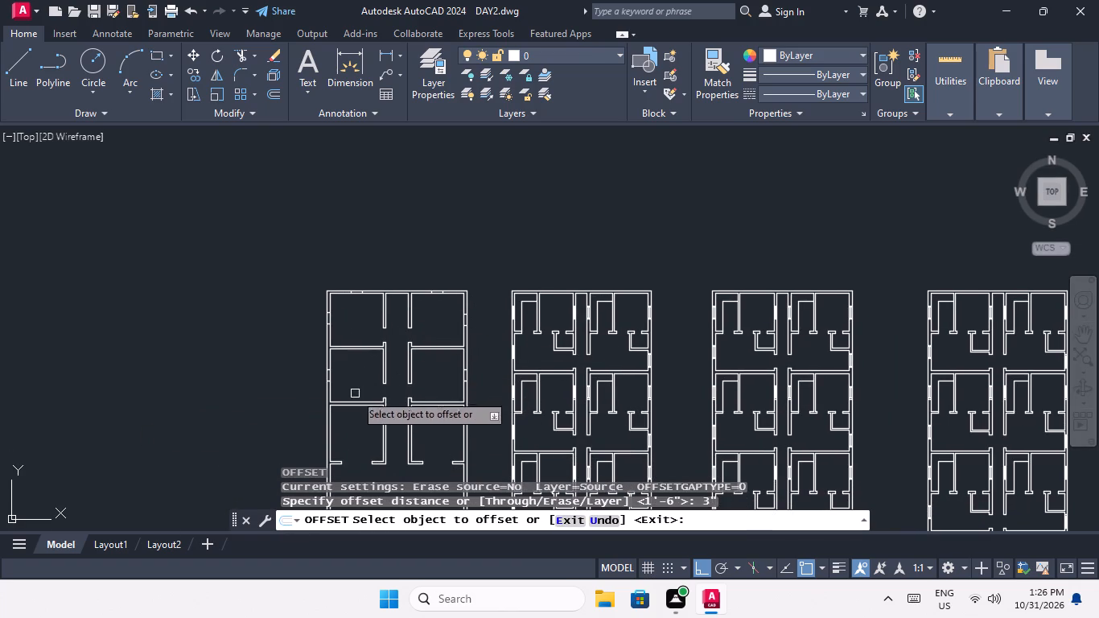
scroll(327, 376, up, 5)
click(340, 338)
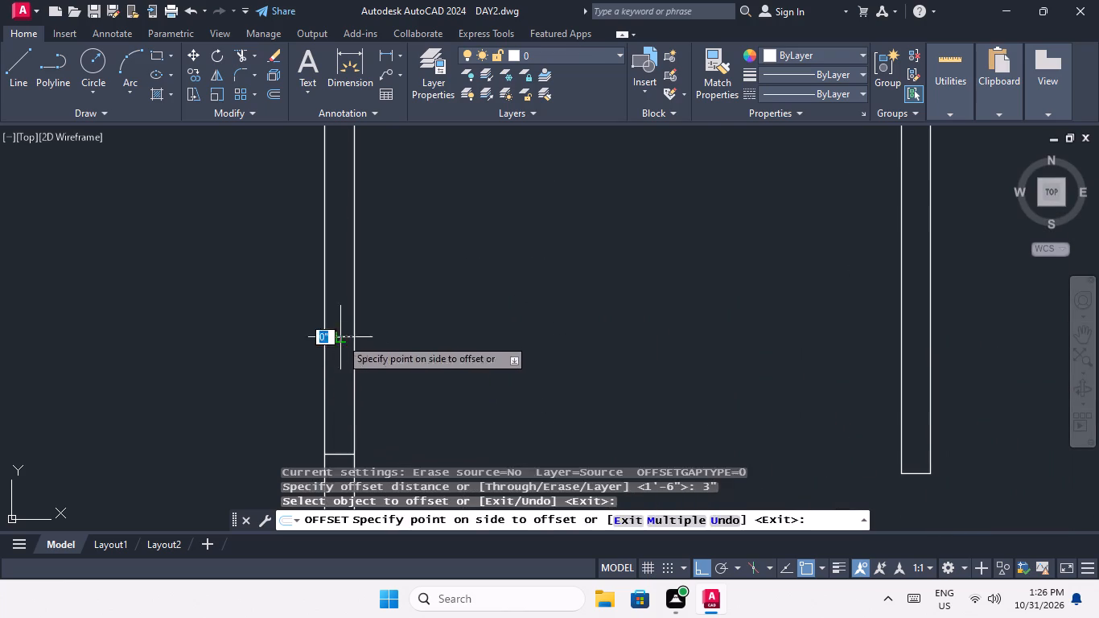
click(340, 275)
middle_drag(335, 396, 354, 257)
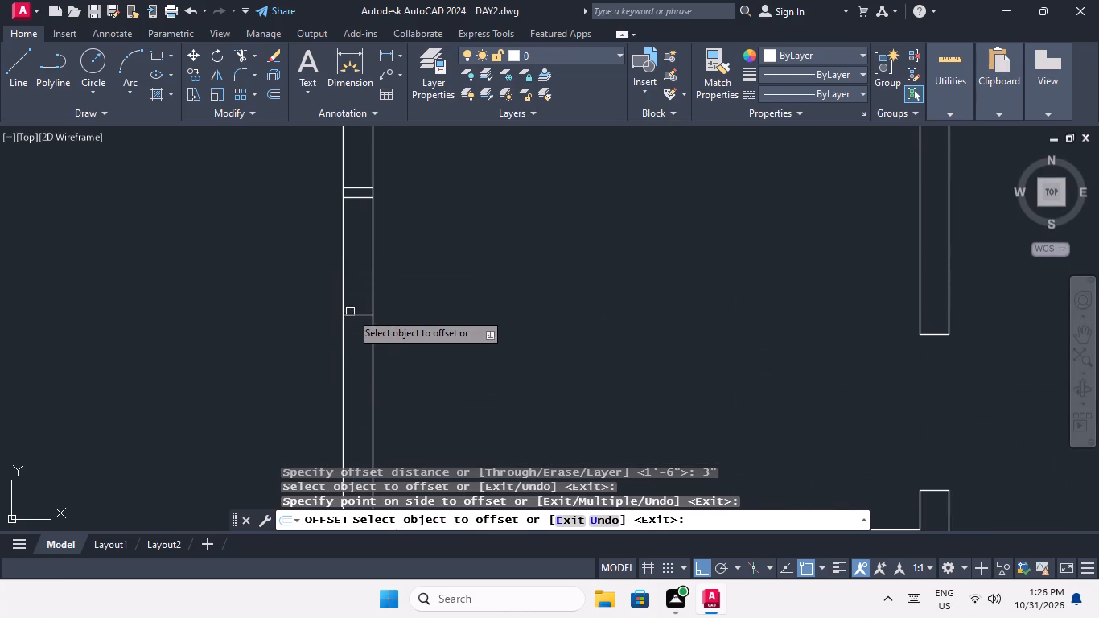
drag(359, 317, 358, 373)
click(356, 382)
Offset both end lines of the second-row right room's outer-wall window outward by 3".
scroll(361, 278, down, 4)
middle_drag(421, 283, 253, 347)
scroll(361, 319, up, 3)
scroll(566, 375, up, 3)
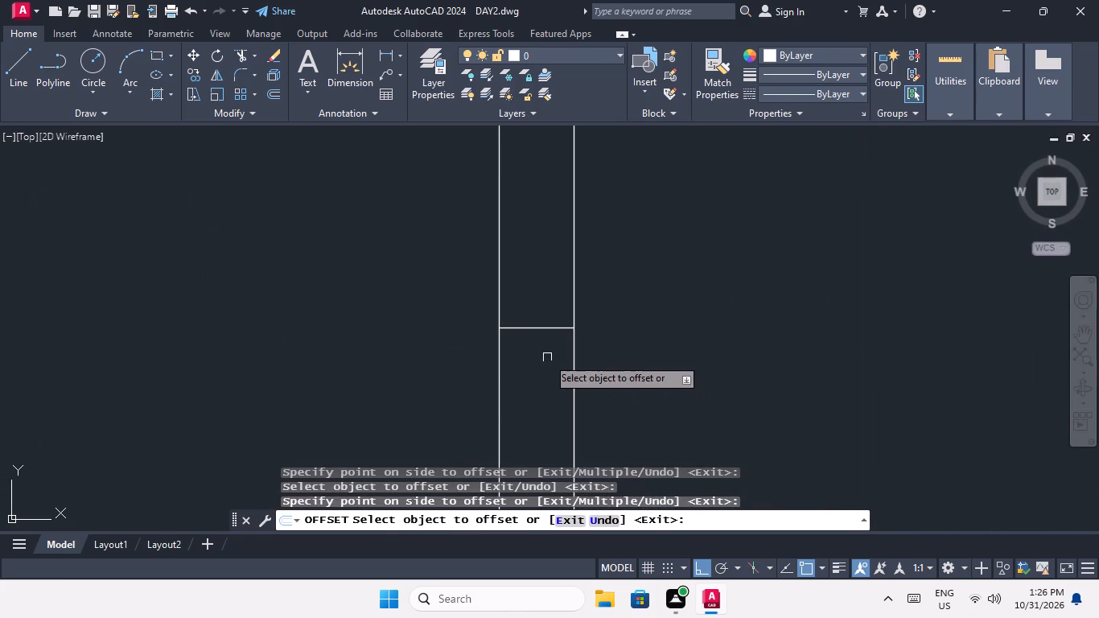
middle_drag(546, 353, 529, 266)
drag(523, 239, 521, 231)
click(504, 165)
scroll(504, 174, down, 3)
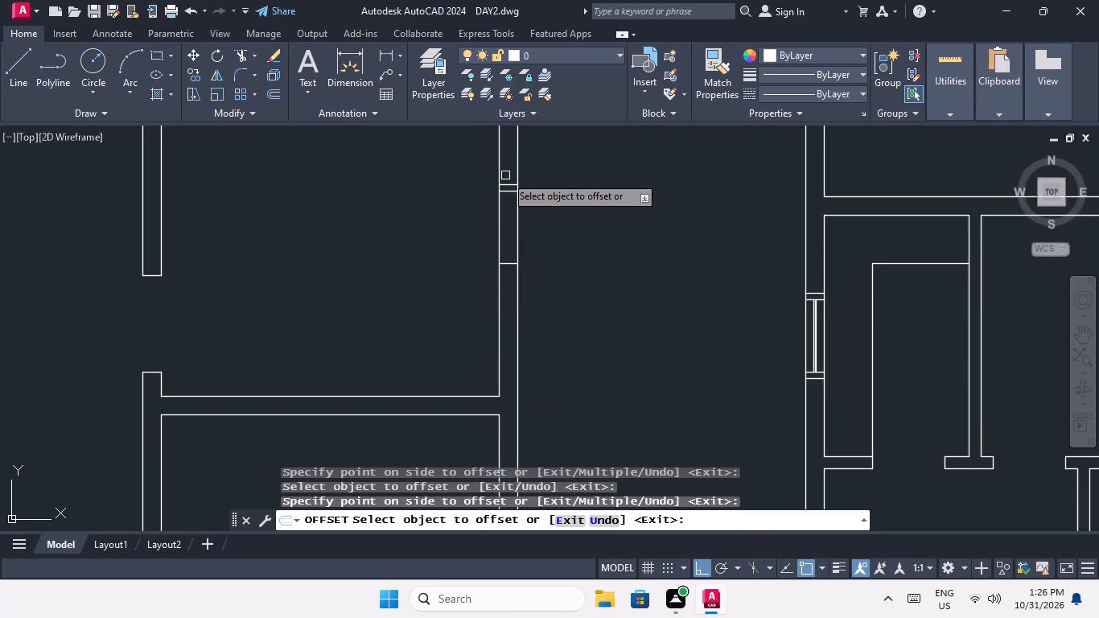
scroll(506, 284, up, 2)
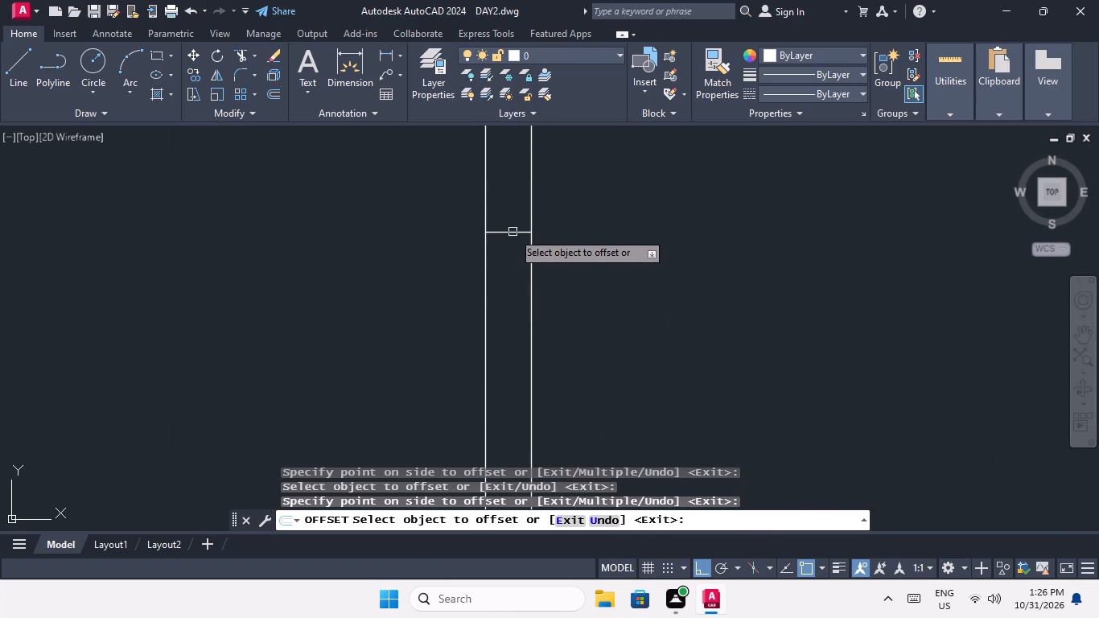
drag(512, 232, 517, 261)
click(525, 303)
Offset both end lines of the window in the upper-left room's outer side wall outward by 3".
scroll(530, 273, down, 4)
middle_drag(427, 266, 491, 415)
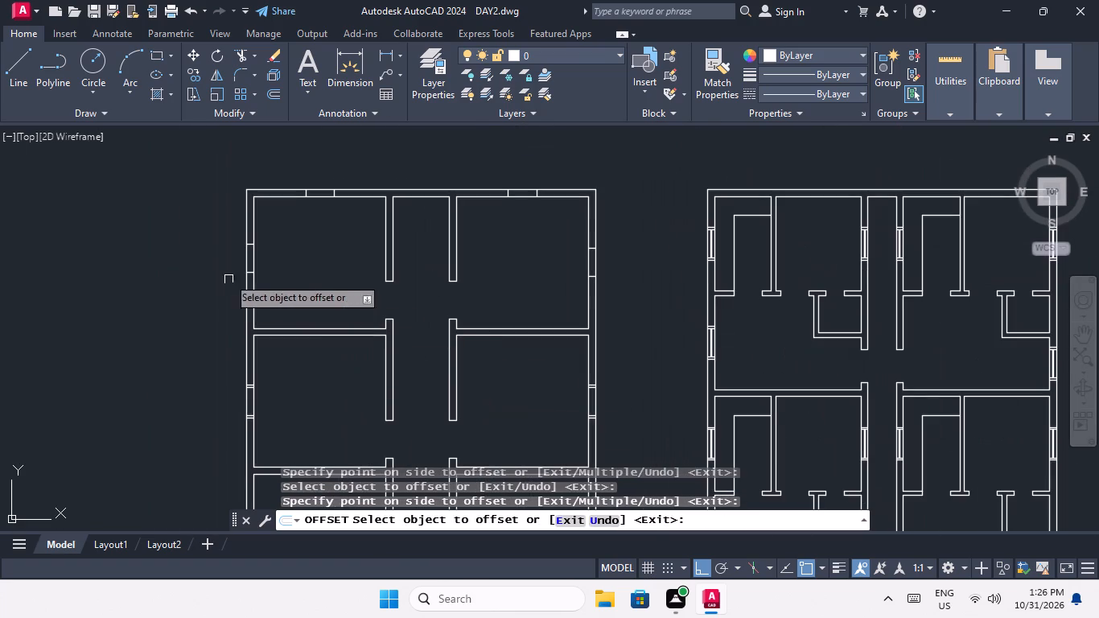
scroll(261, 257, up, 3)
drag(216, 298, 218, 311)
click(216, 334)
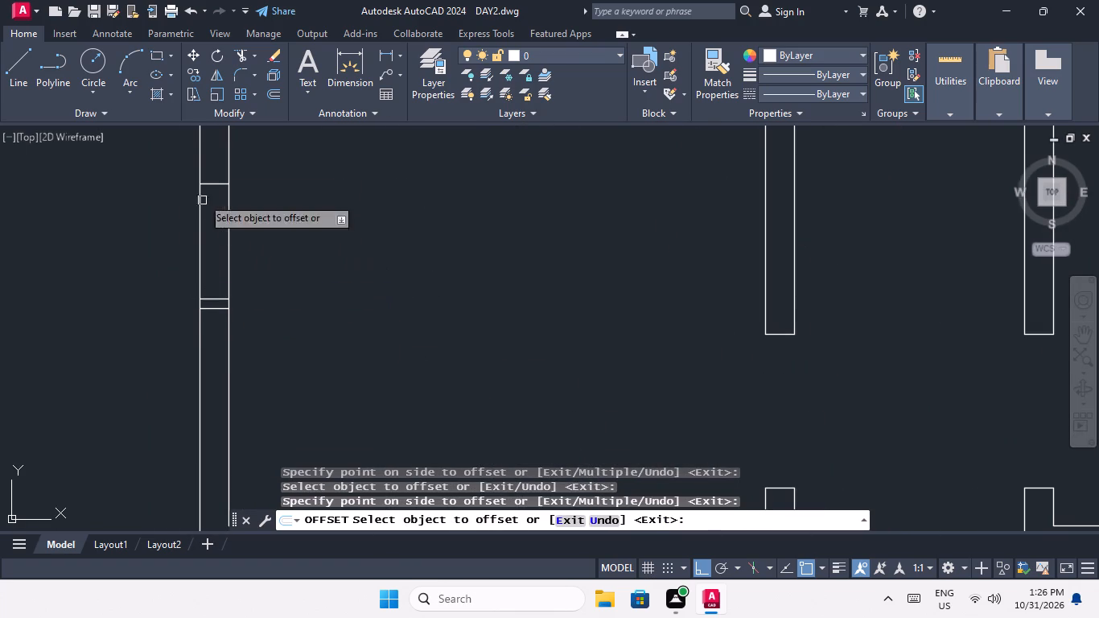
click(216, 183)
drag(216, 146, 224, 159)
Offset both end lines of the window in the top wall above the upper-left room outward by 3".
scroll(252, 205, down, 3)
middle_drag(256, 205, 261, 288)
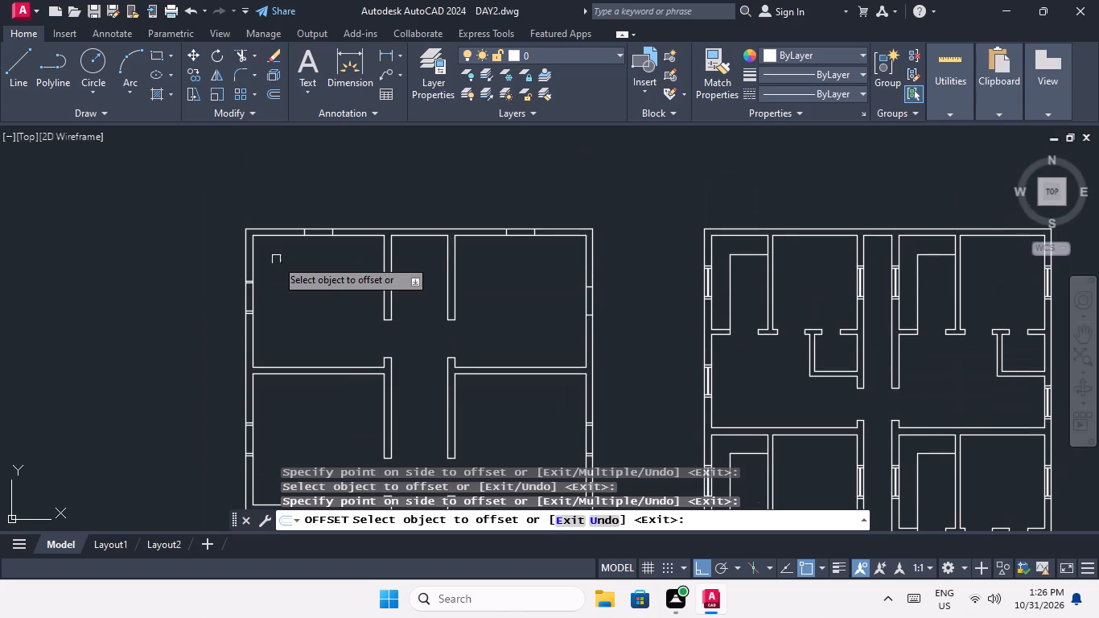
scroll(294, 231, up, 4)
drag(356, 235, 319, 249)
click(292, 262)
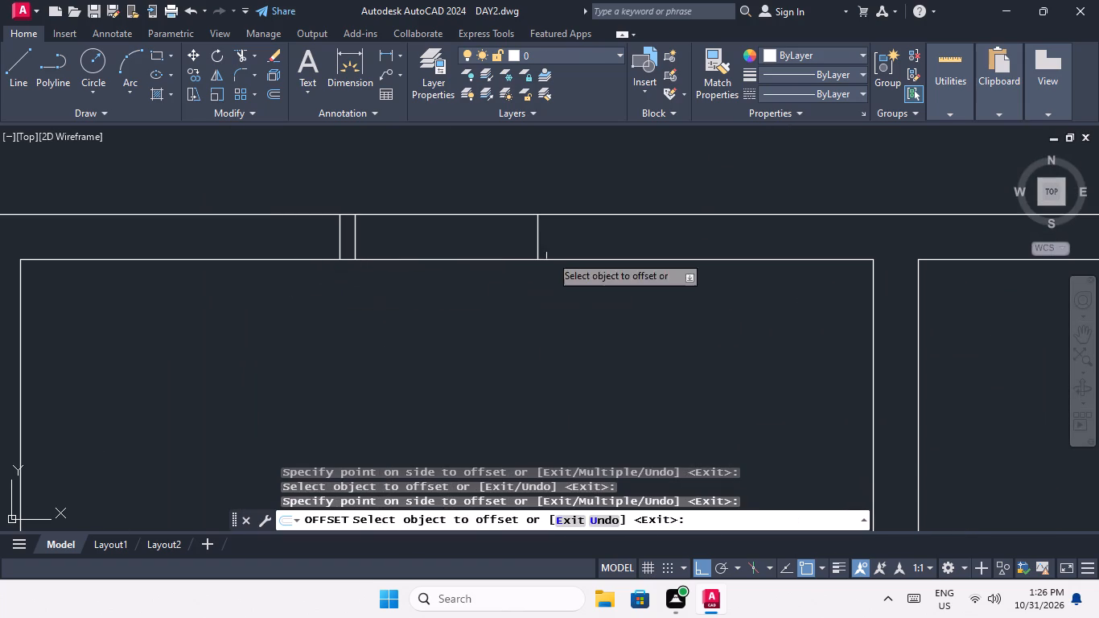
drag(537, 241, 599, 235)
click(669, 231)
Offset both end lines of the window in the top wall above the upper-right room outward by 3".
scroll(602, 315, down, 2)
middle_drag(525, 328, 298, 328)
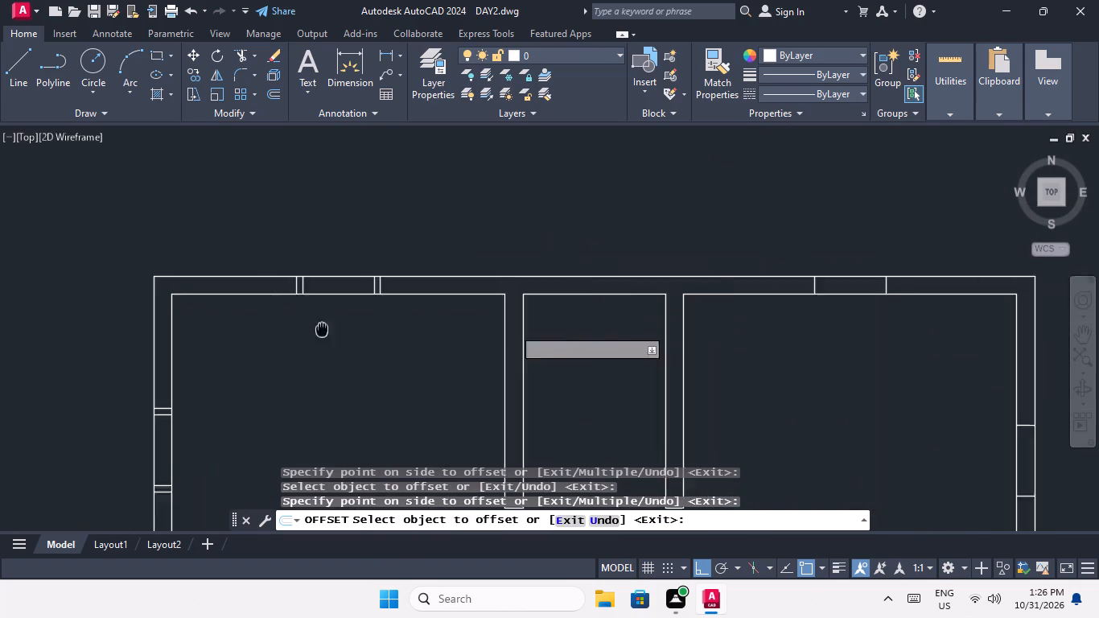
middle_drag(298, 328, 0, 334)
scroll(425, 289, up, 3)
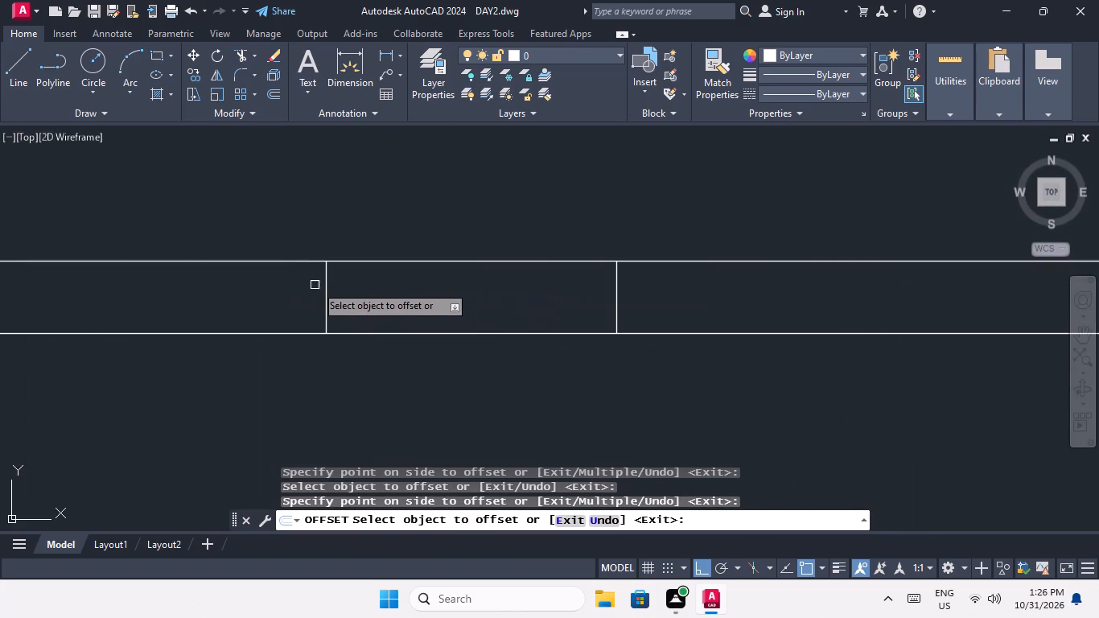
drag(326, 288, 311, 294)
click(267, 311)
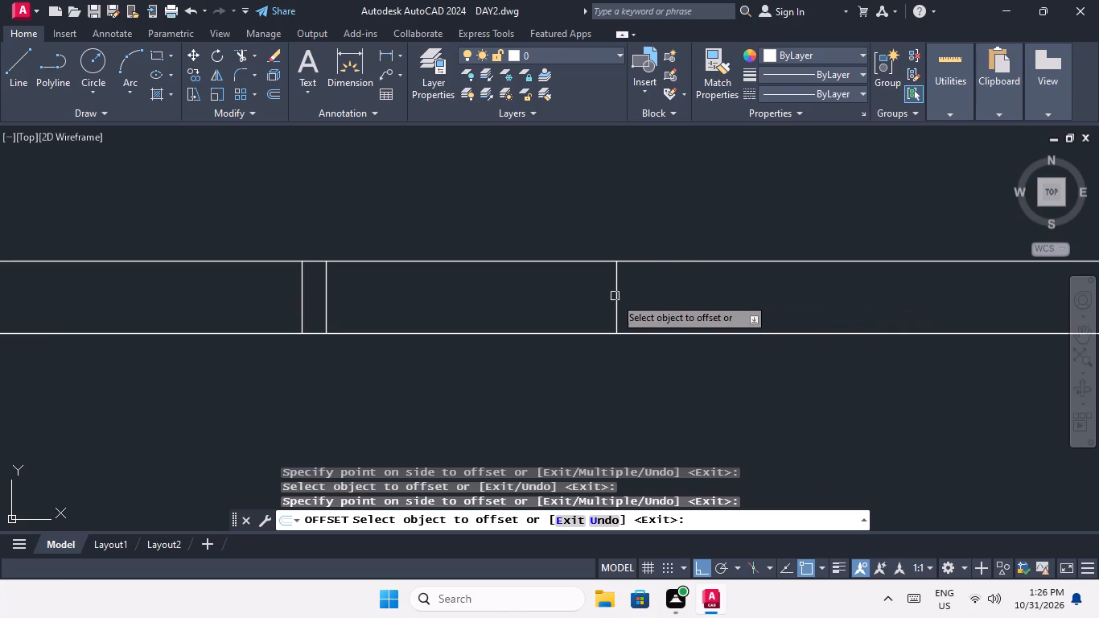
drag(615, 297, 624, 297)
click(711, 289)
Offset both end lines of the window in the upper-right room's outer side wall outward by 3", and end the Offset command.
scroll(682, 282, down, 4)
middle_drag(698, 334, 374, 231)
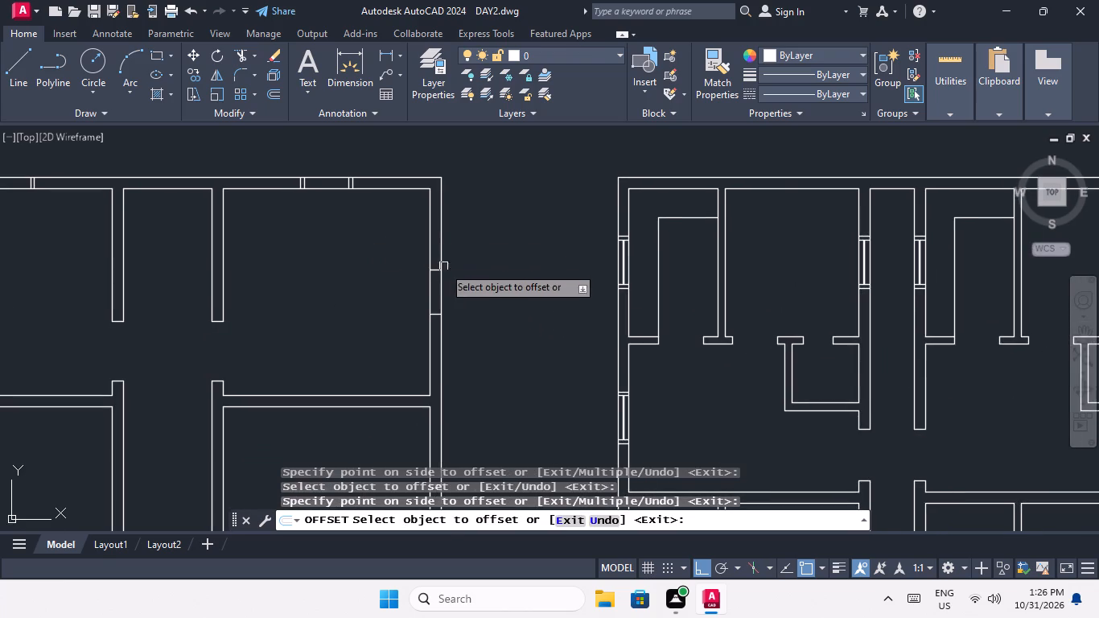
scroll(443, 266, up, 2)
drag(419, 274, 421, 267)
click(427, 206)
middle_drag(438, 374, 414, 262)
drag(399, 275, 407, 328)
click(407, 347)
scroll(465, 243, down, 3)
middle_drag(482, 261, 482, 266)
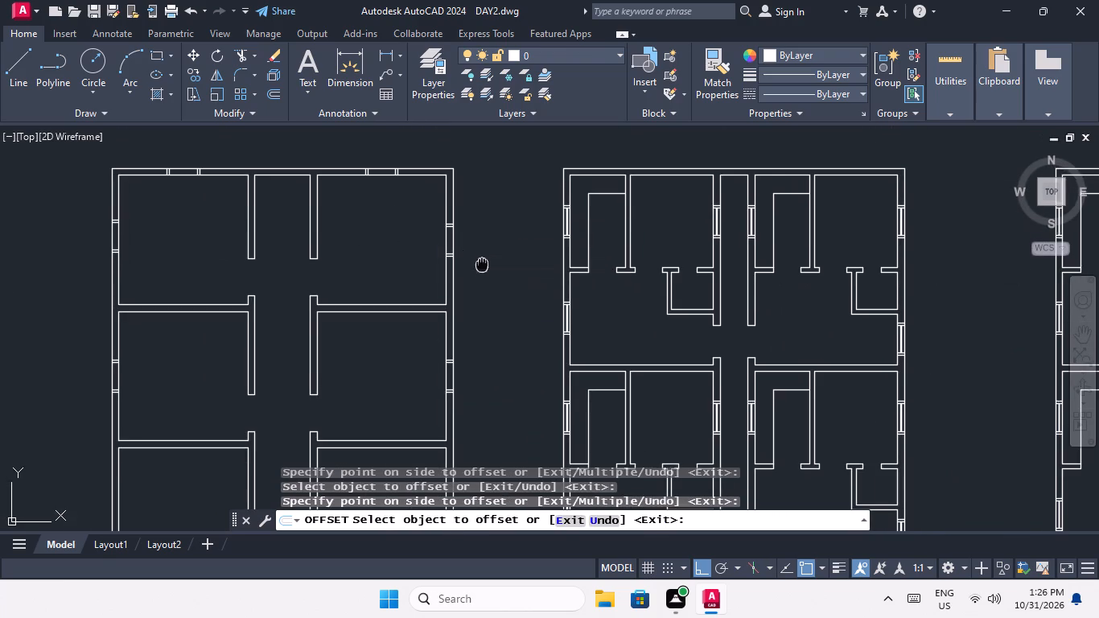
middle_drag(482, 266, 482, 280)
key(Escape)
key(Escape)
key(Escape)
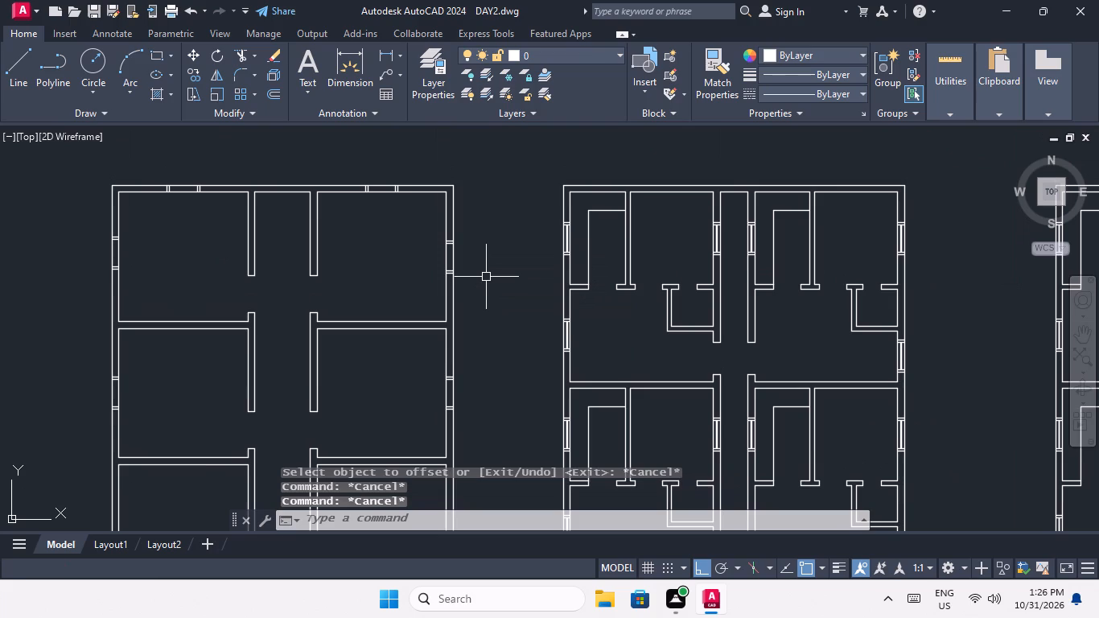
Draw a centre line between the midpoints of the inner end lines of the top-wall window above the upper-left room.
text(l)
key(space)
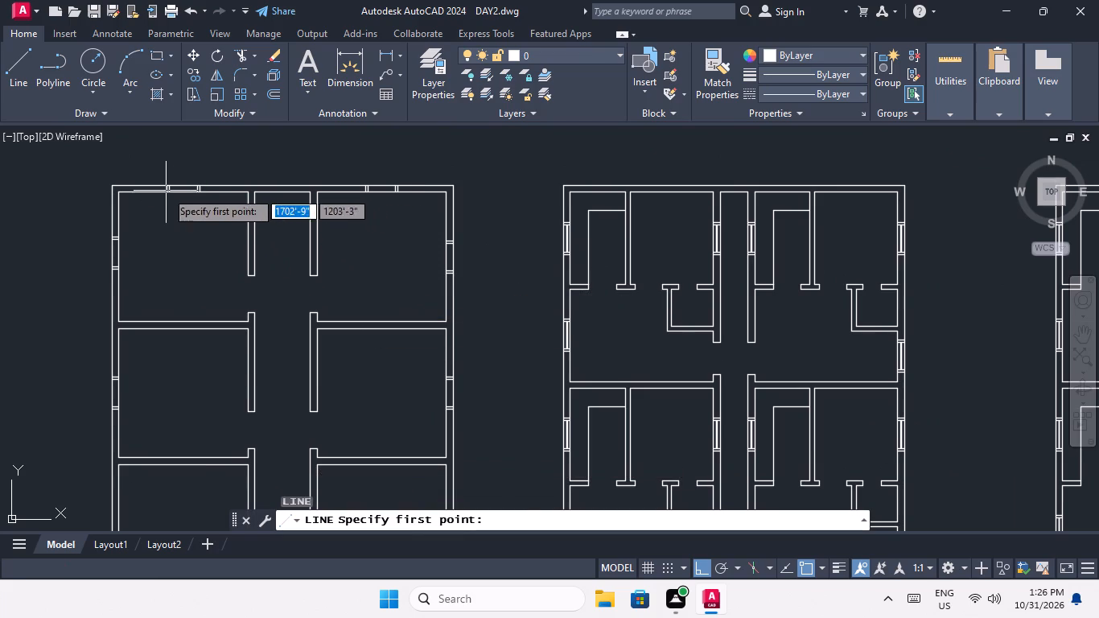
scroll(165, 174, up, 4)
scroll(217, 281, up, 3)
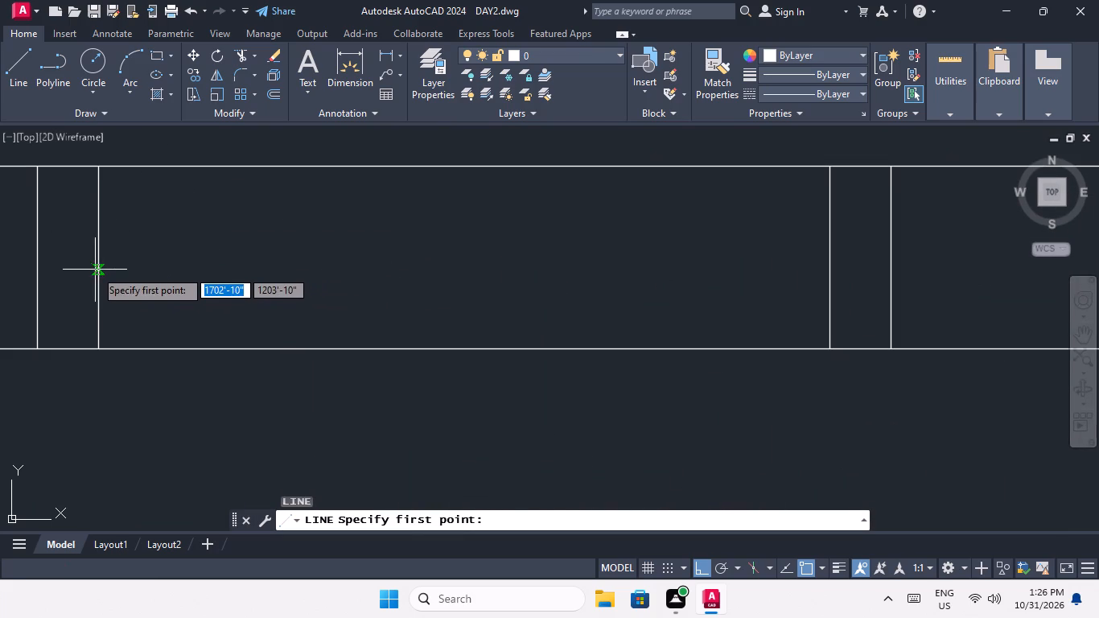
drag(97, 257, 110, 259)
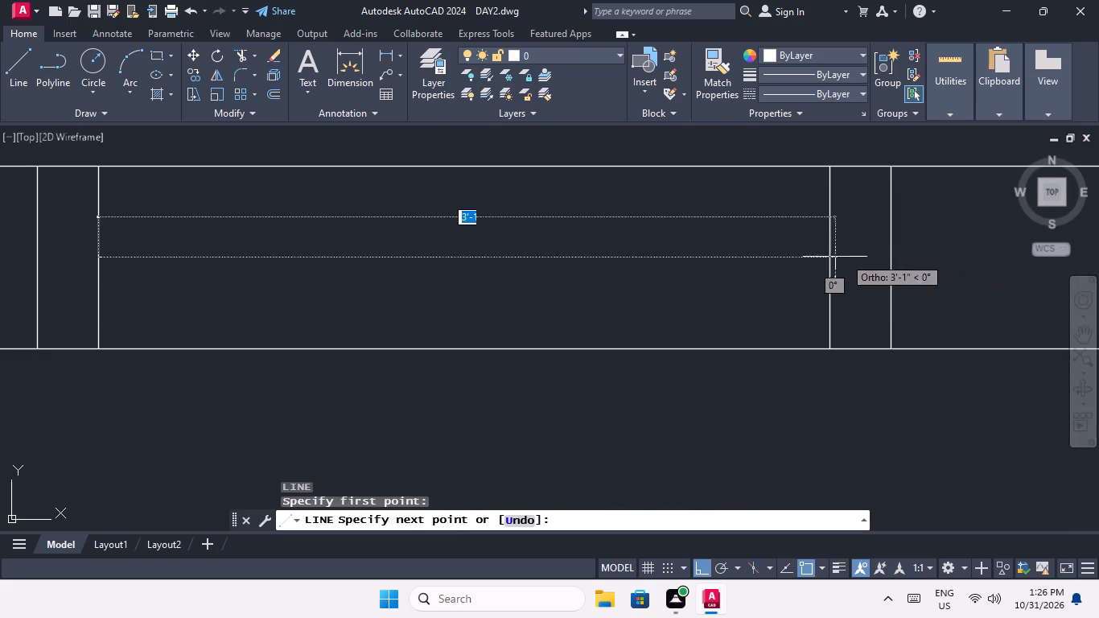
click(826, 255)
key(space)
Draw a 3' centre line between the inner end lines' midpoints in the top-wall window above the upper-right room.
scroll(611, 220, down, 5)
middle_drag(690, 269, 151, 270)
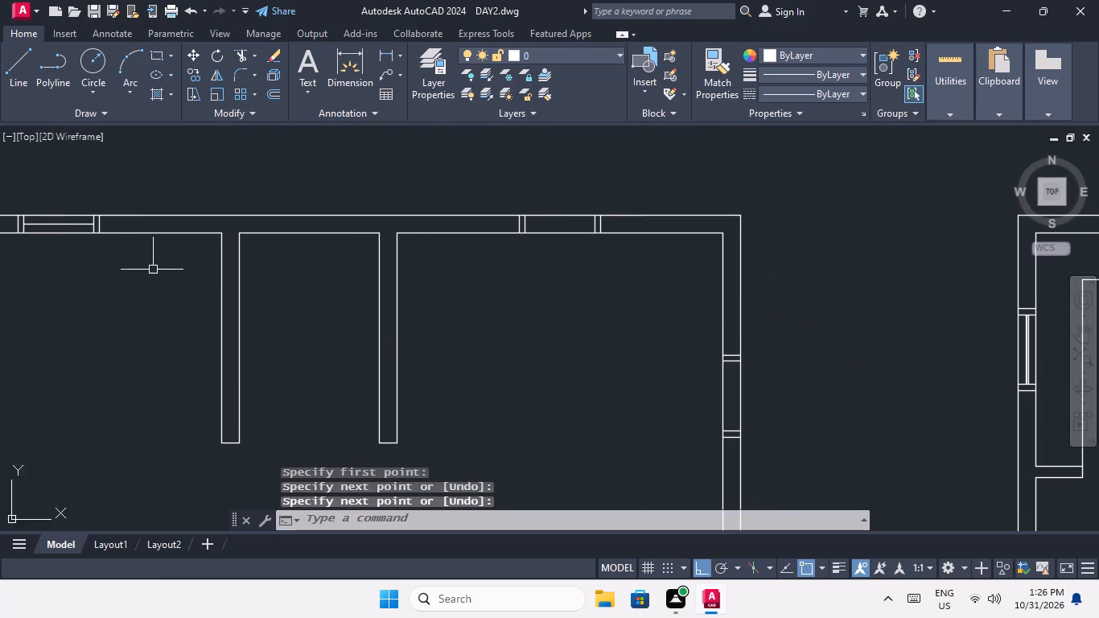
scroll(566, 223, up, 4)
key(space)
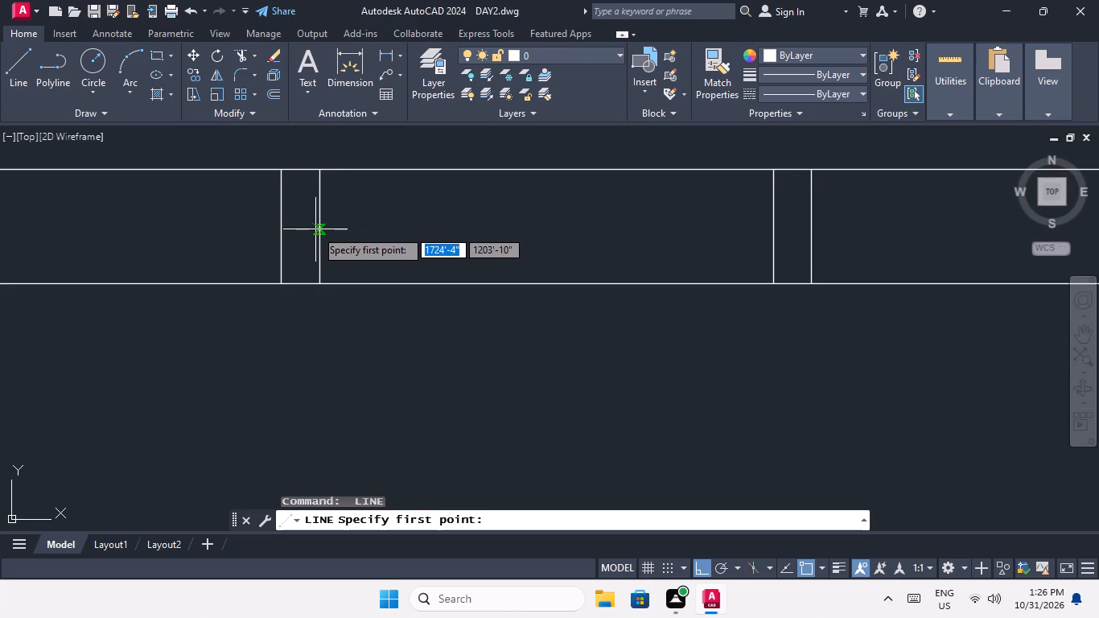
click(320, 228)
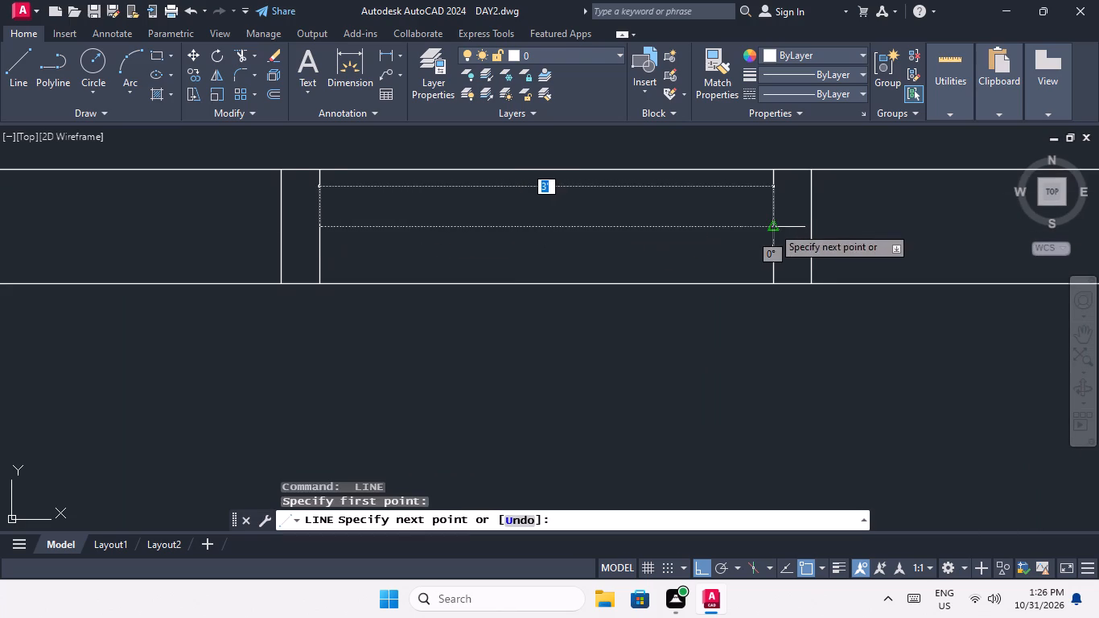
click(772, 226)
key(space)
Draw a 3' centre line between the inner end lines' midpoints in the upper-right room's outer side-wall window.
scroll(607, 212, down, 4)
middle_drag(625, 298, 585, 232)
key(space)
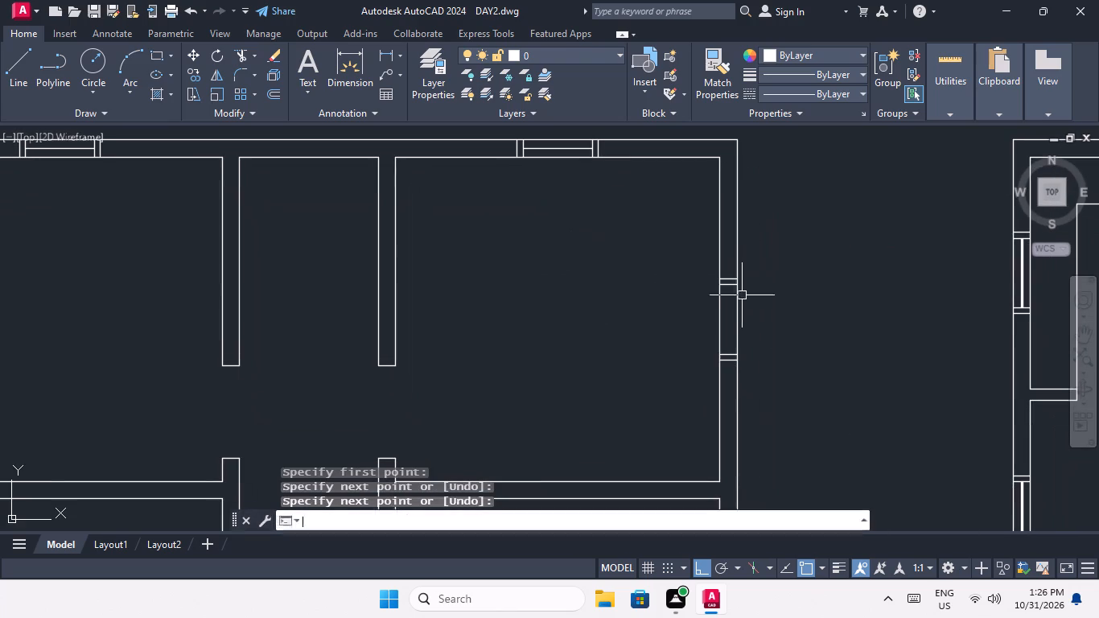
scroll(735, 297, up, 3)
click(712, 243)
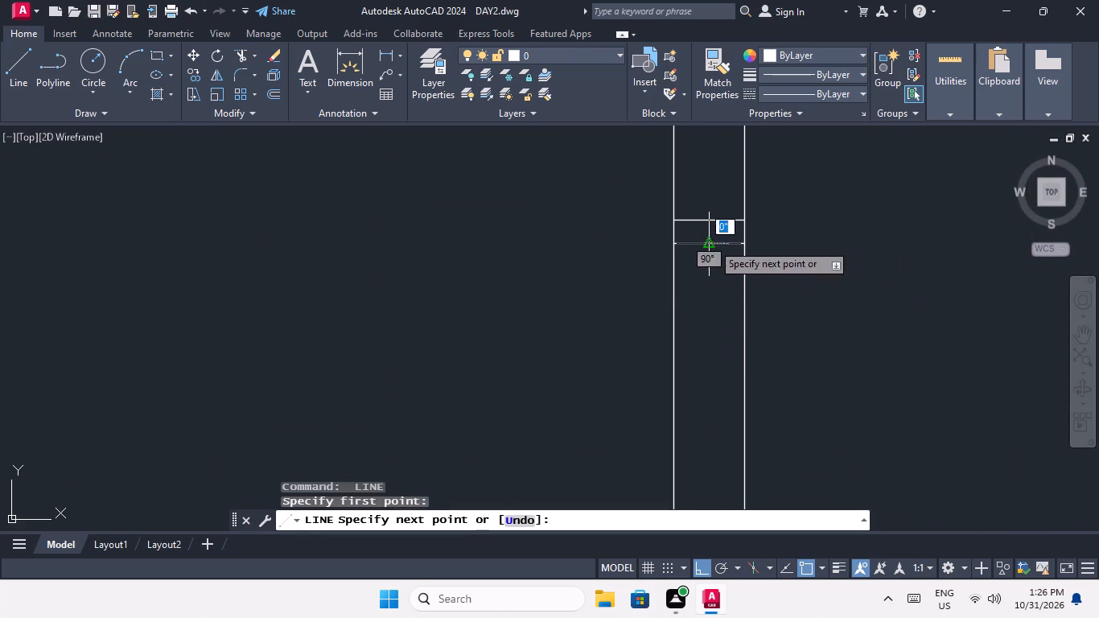
middle_drag(725, 338, 708, 266)
scroll(710, 282, down, 1)
scroll(702, 370, up, 2)
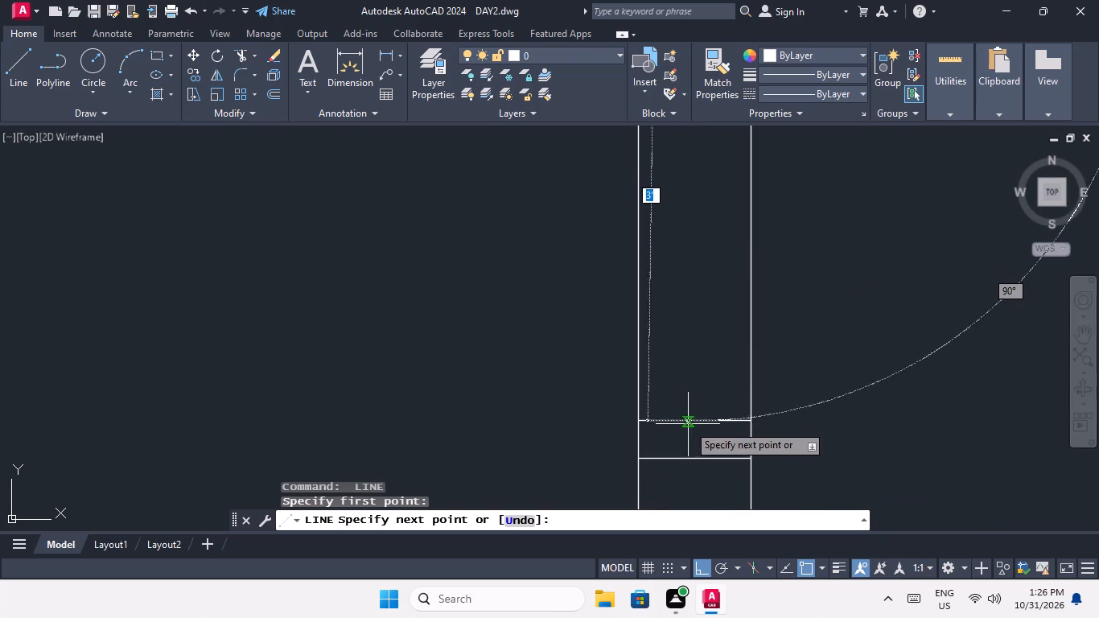
click(697, 422)
key(space)
Draw a centre line between the inner end lines' midpoints in the upper-left room's outer side-wall window.
scroll(634, 303, down, 4)
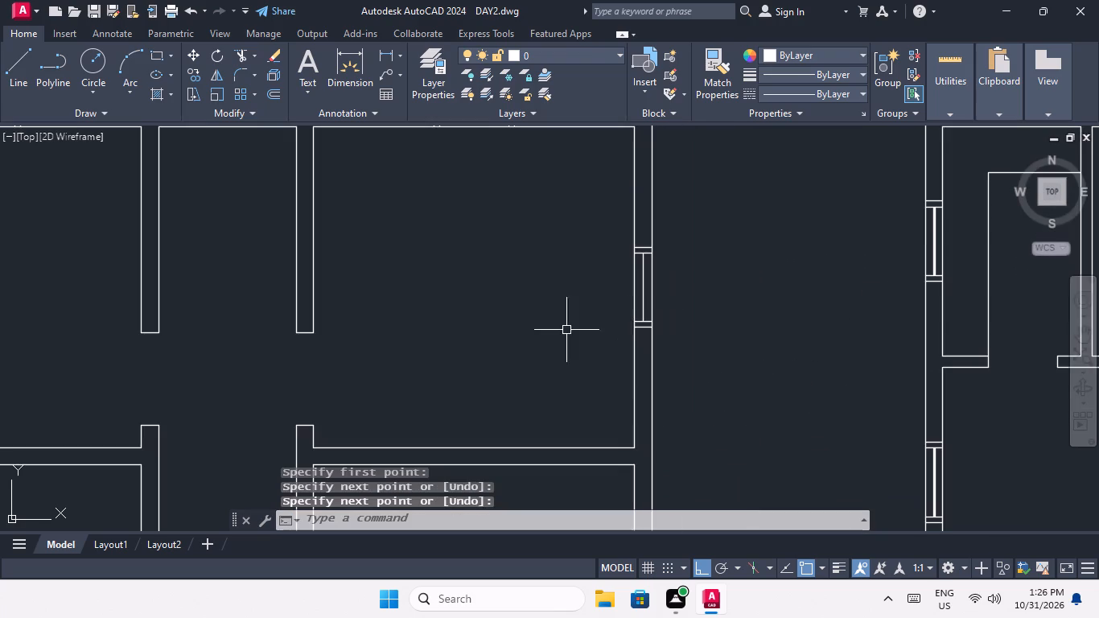
middle_drag(567, 327, 656, 273)
scroll(655, 272, down, 3)
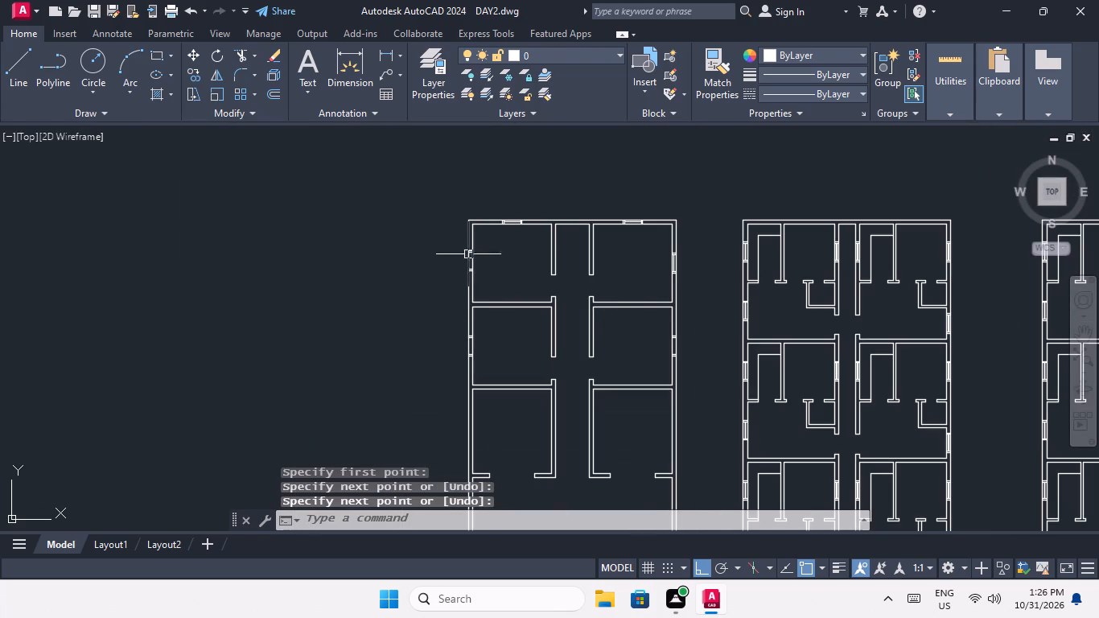
scroll(469, 255, up, 5)
key(space)
drag(479, 228, 475, 243)
click(479, 406)
key(space)
Draw a centre line between the inner end lines' midpoints in the second-row left room's outer-wall window.
scroll(500, 298, down, 3)
middle_drag(572, 319, 523, 249)
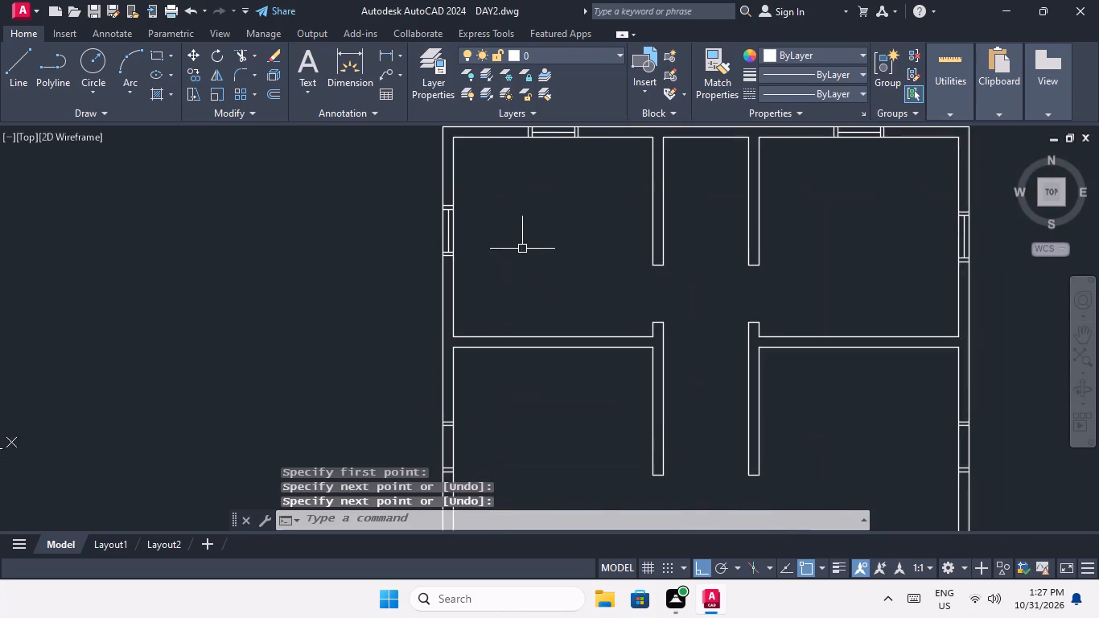
scroll(521, 253, down, 2)
scroll(500, 348, up, 4)
key(space)
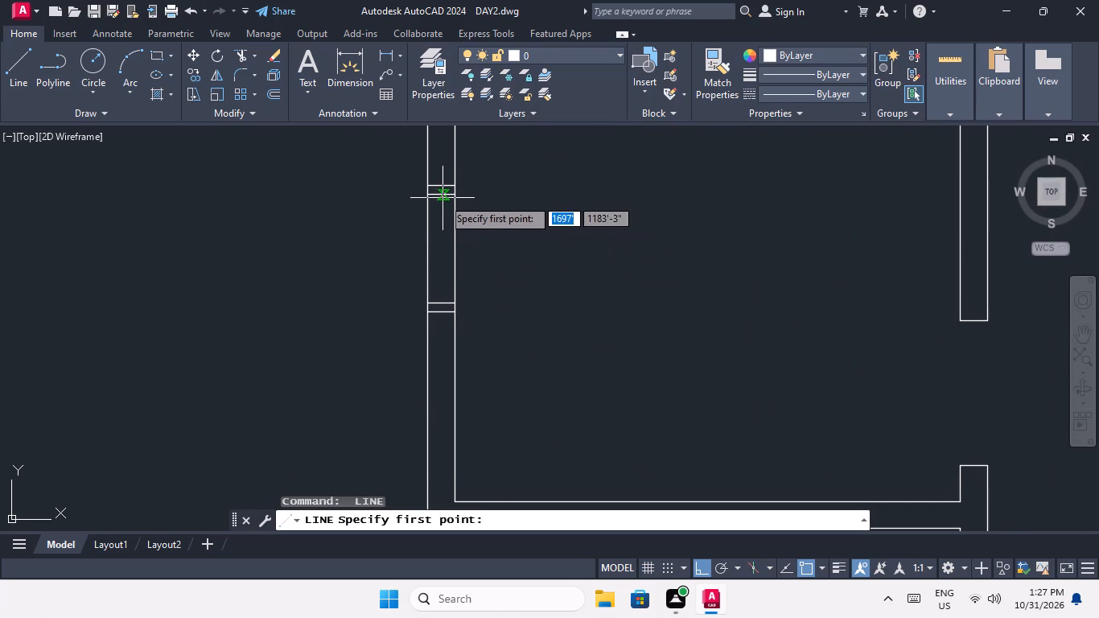
drag(441, 195, 441, 222)
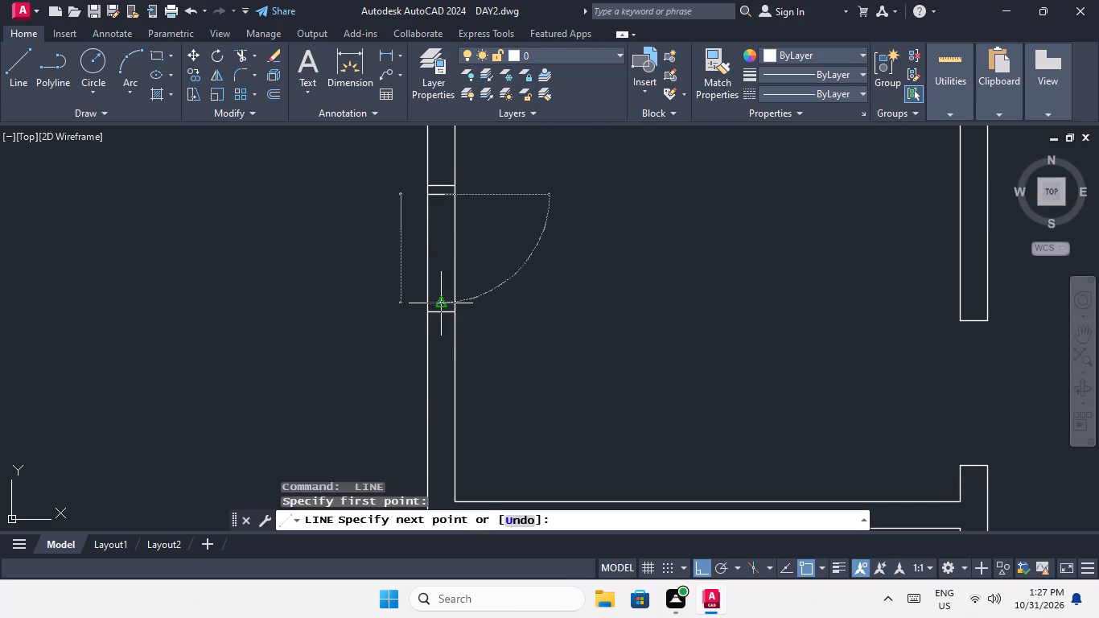
click(438, 304)
key(space)
Draw a centre line between the inner end lines' midpoints in the second-row right room's outer-wall window.
scroll(471, 257, down, 4)
middle_drag(551, 266, 338, 267)
scroll(475, 255, up, 4)
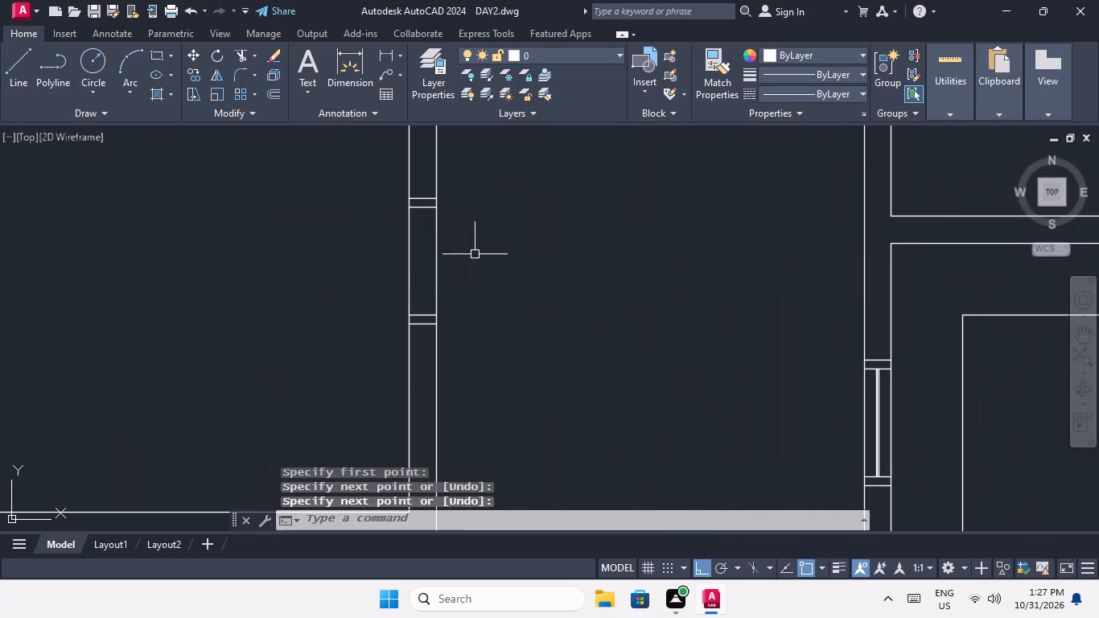
key(space)
drag(422, 208, 419, 228)
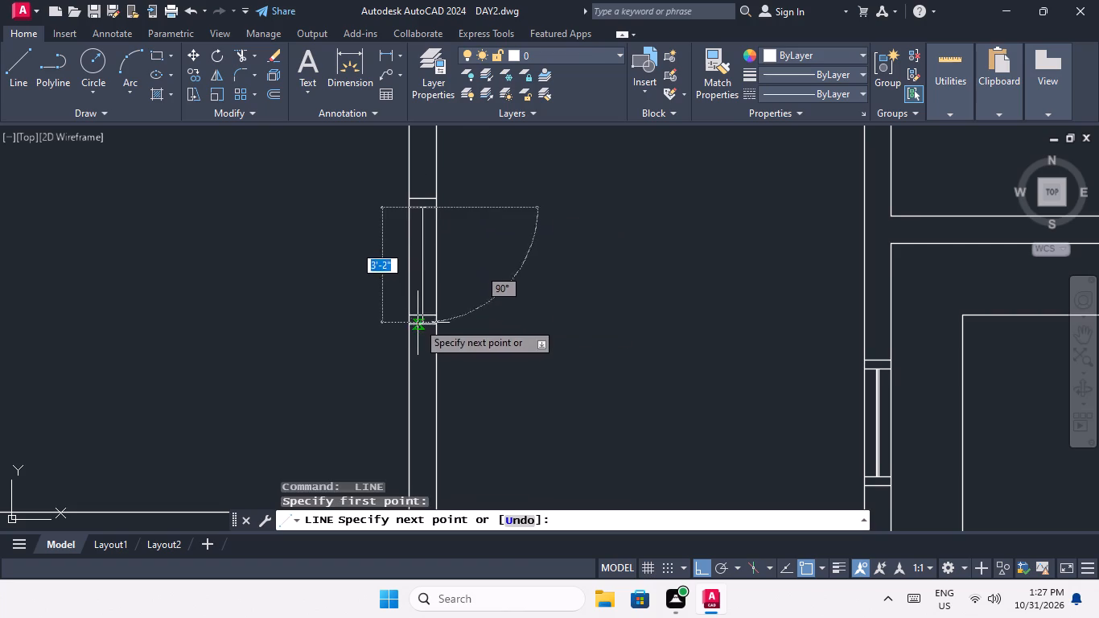
click(422, 313)
key(space)
scroll(420, 246, down, 3)
middle_drag(392, 340, 418, 288)
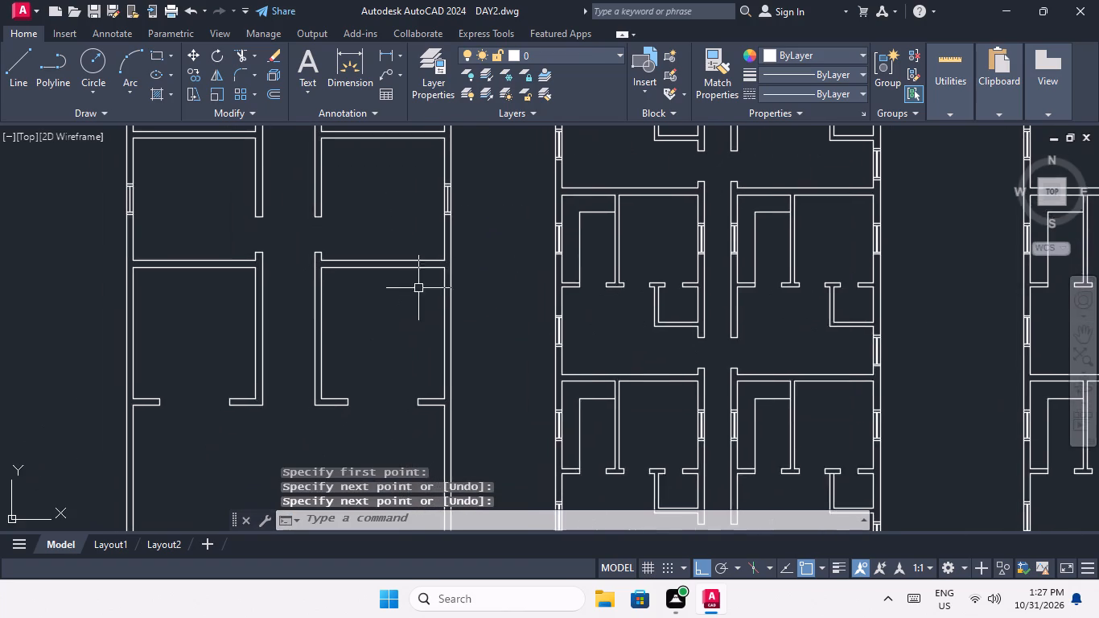
middle_drag(426, 348, 451, 465)
middle_drag(370, 425, 360, 443)
key(Escape)
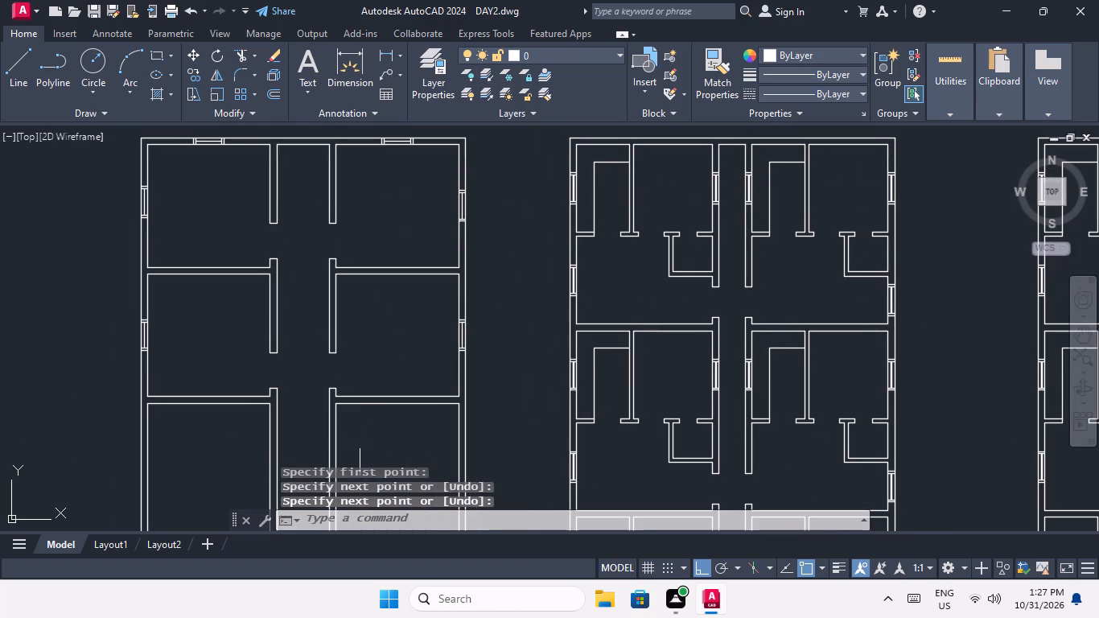
key(Escape)
Offset the centre line of the second-row left room's outer-wall window by 1/2" to both sides.
key(o)
key(Return)
text(1/)
text(2")
key(Return)
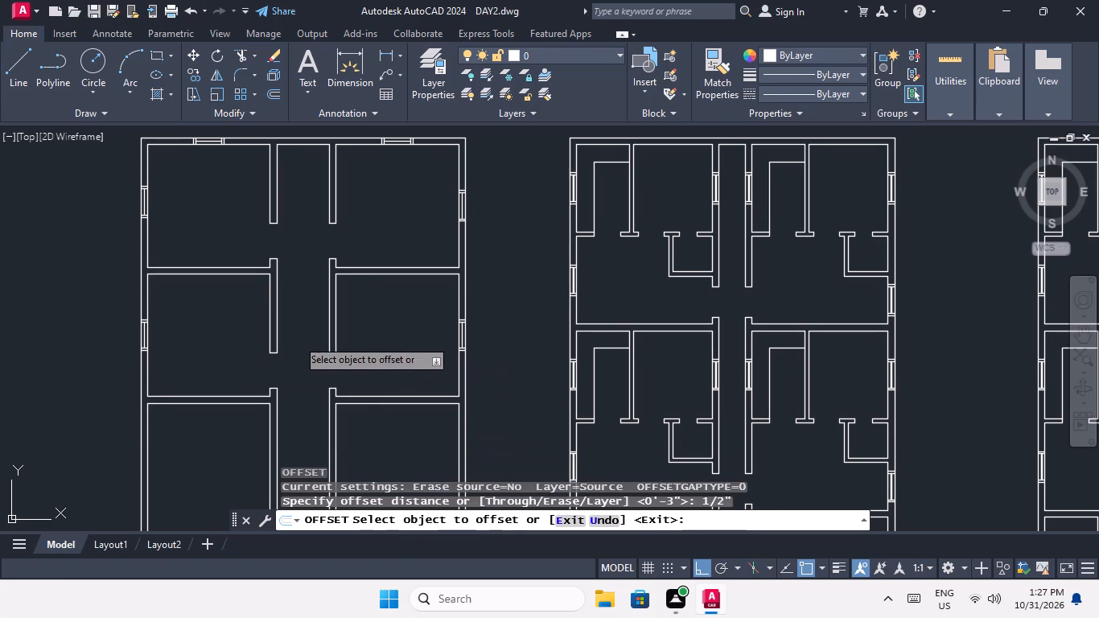
scroll(140, 344, up, 5)
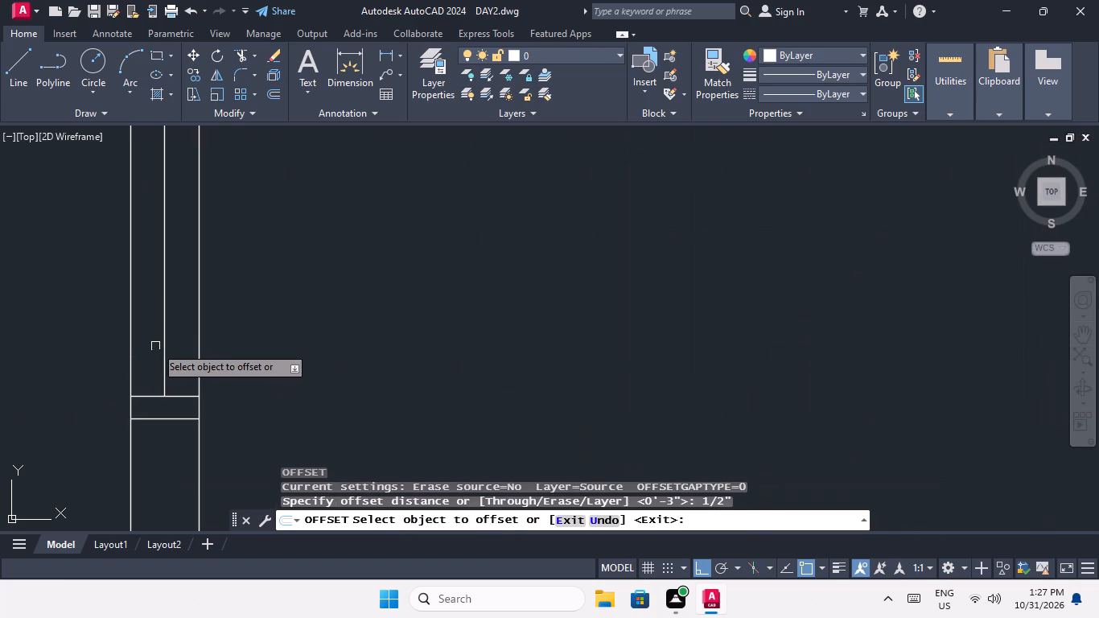
drag(163, 351, 200, 352)
click(229, 347)
scroll(144, 366, up, 2)
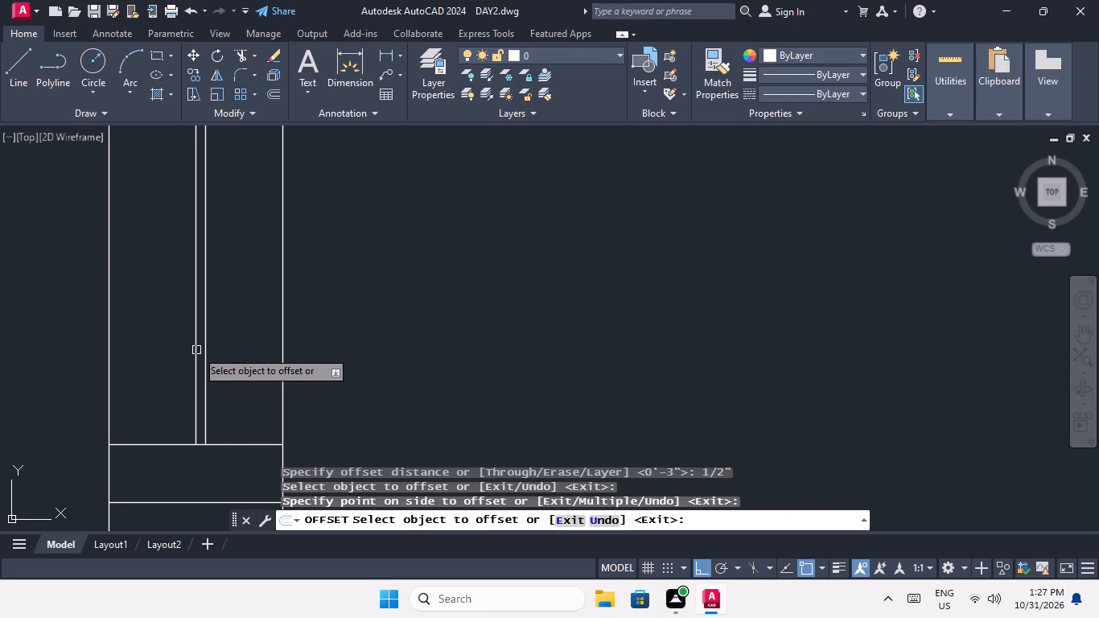
drag(195, 351, 125, 380)
click(48, 398)
scroll(169, 341, down, 4)
middle_drag(405, 385, 200, 431)
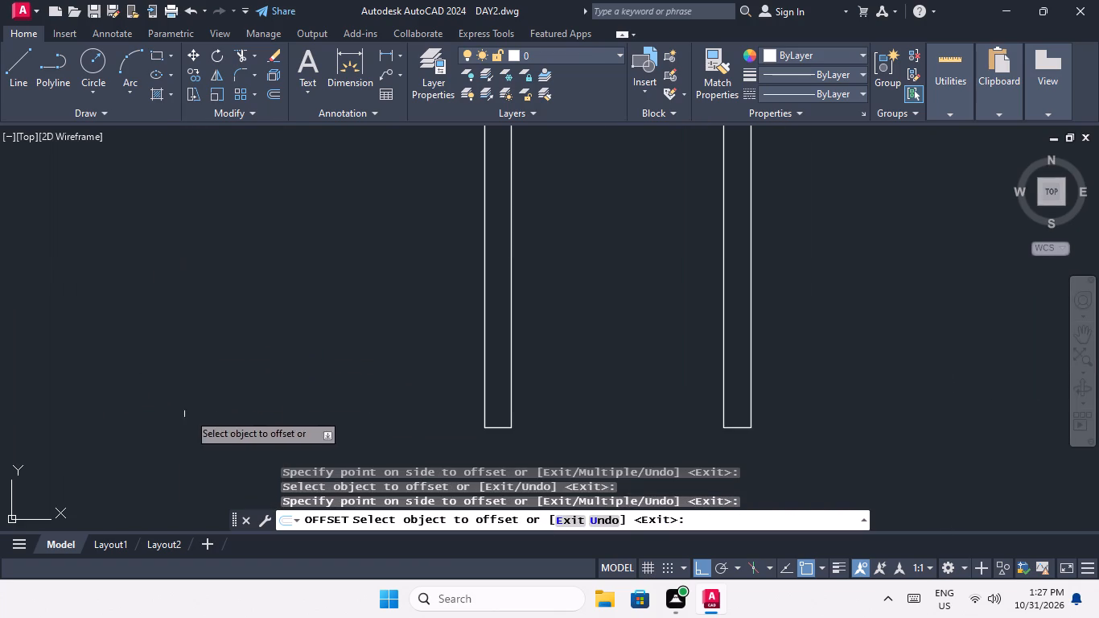
Offset the centre line of the second-row right room's outer-wall window by 1/2" to both sides.
scroll(227, 390, down, 3)
scroll(482, 403, up, 3)
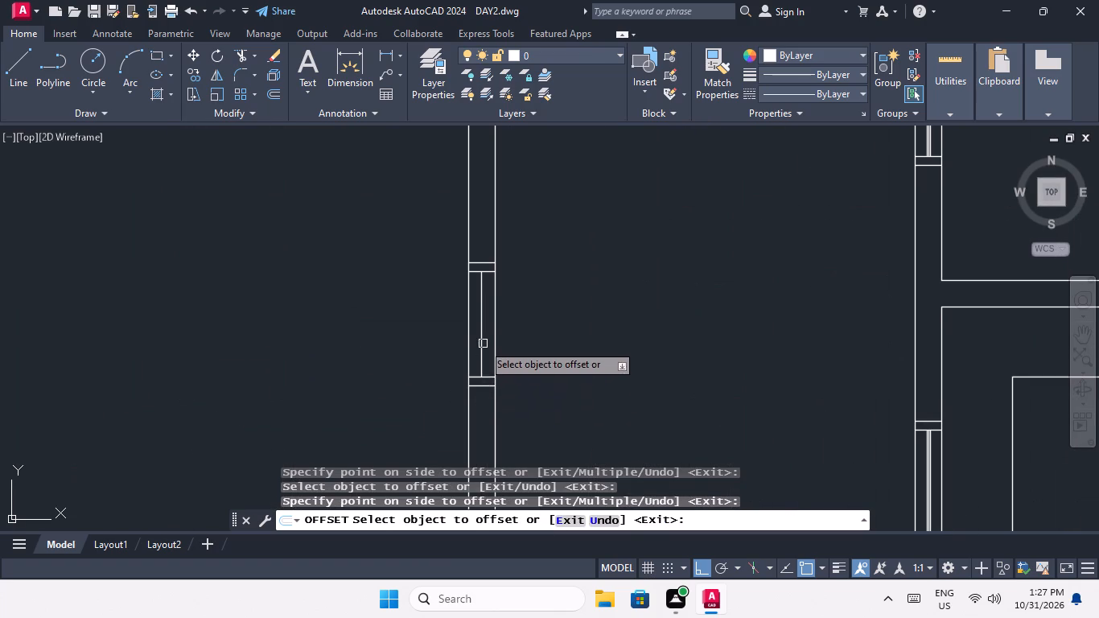
drag(483, 344, 493, 344)
click(502, 343)
scroll(465, 360, up, 5)
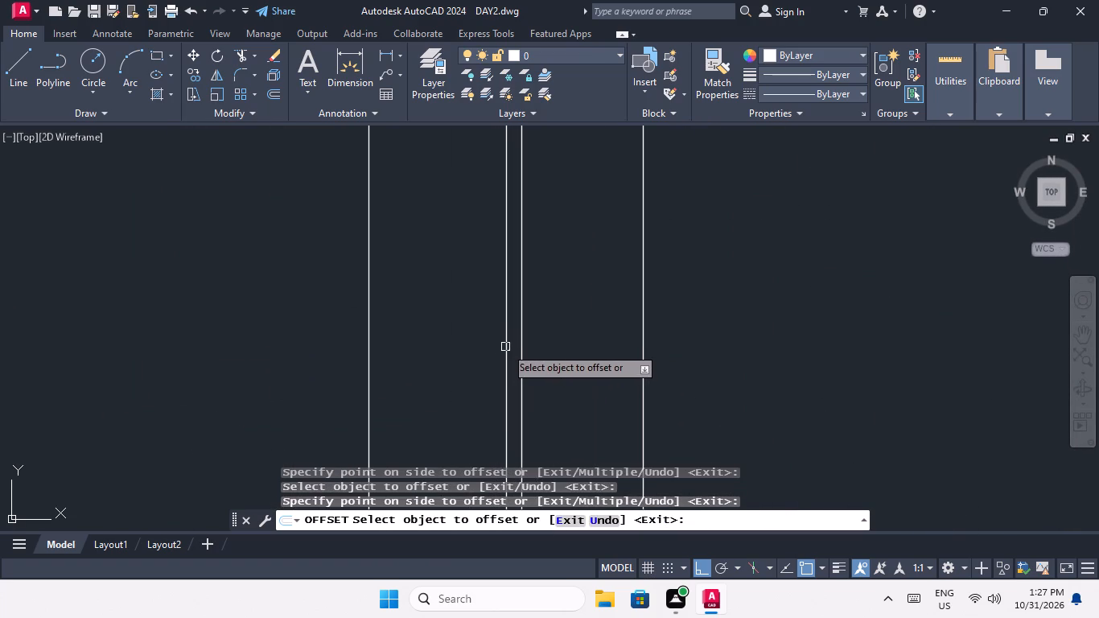
drag(505, 346, 473, 360)
click(443, 373)
Offset the centre line of the upper-right room's outer side-wall window by 1/2" to both sides.
scroll(443, 373, down, 6)
middle_drag(336, 312, 349, 389)
scroll(381, 331, down, 3)
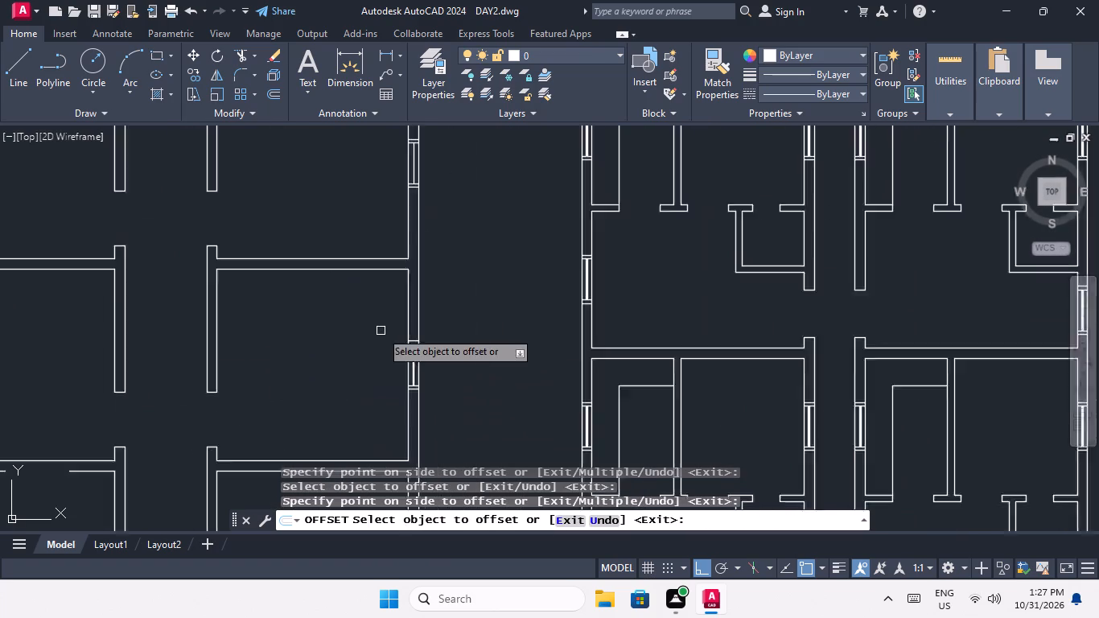
scroll(391, 220, up, 5)
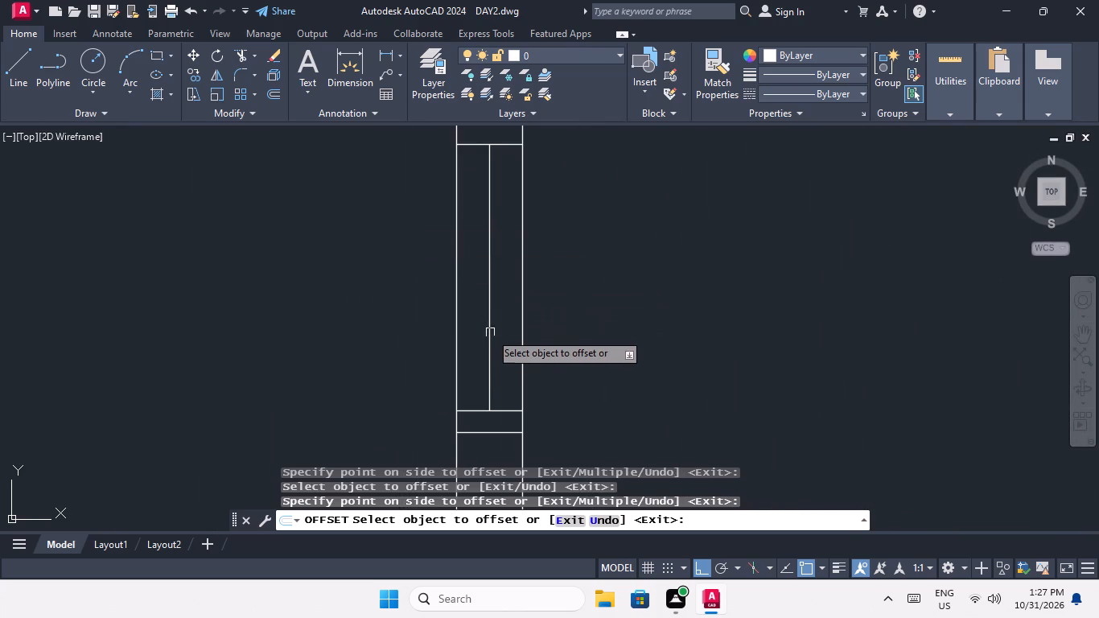
drag(488, 332, 509, 328)
click(530, 323)
scroll(486, 338, up, 2)
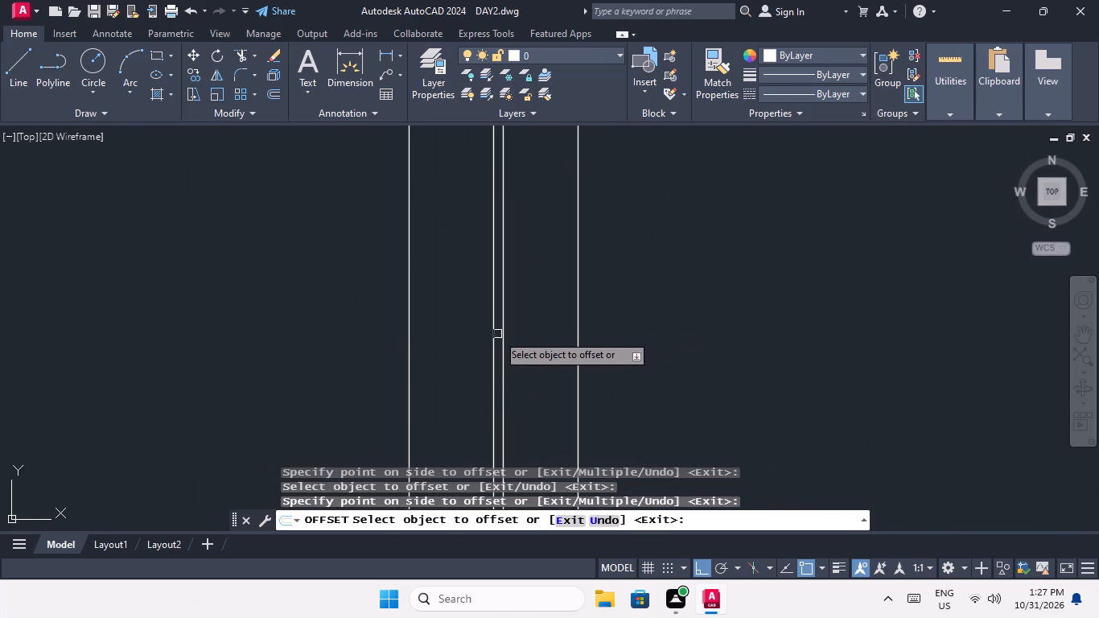
drag(496, 334, 470, 345)
click(438, 358)
Offset the centre line of the upper-left room's outer side-wall window by 1/2" to both sides.
scroll(464, 338, down, 5)
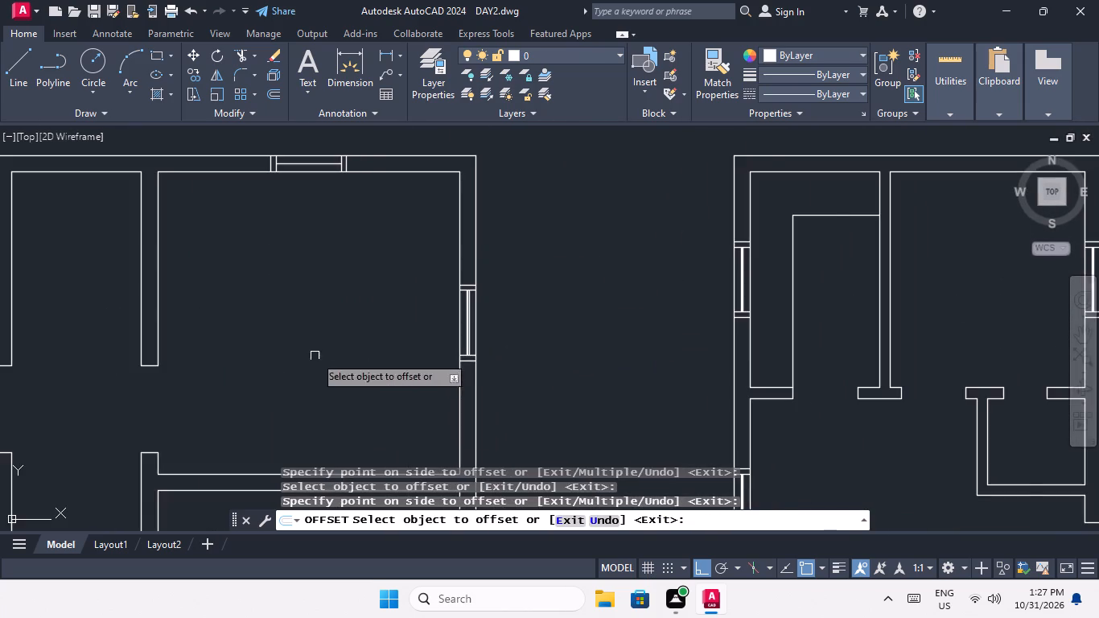
middle_drag(315, 354, 615, 359)
scroll(600, 356, down, 2)
scroll(359, 337, up, 4)
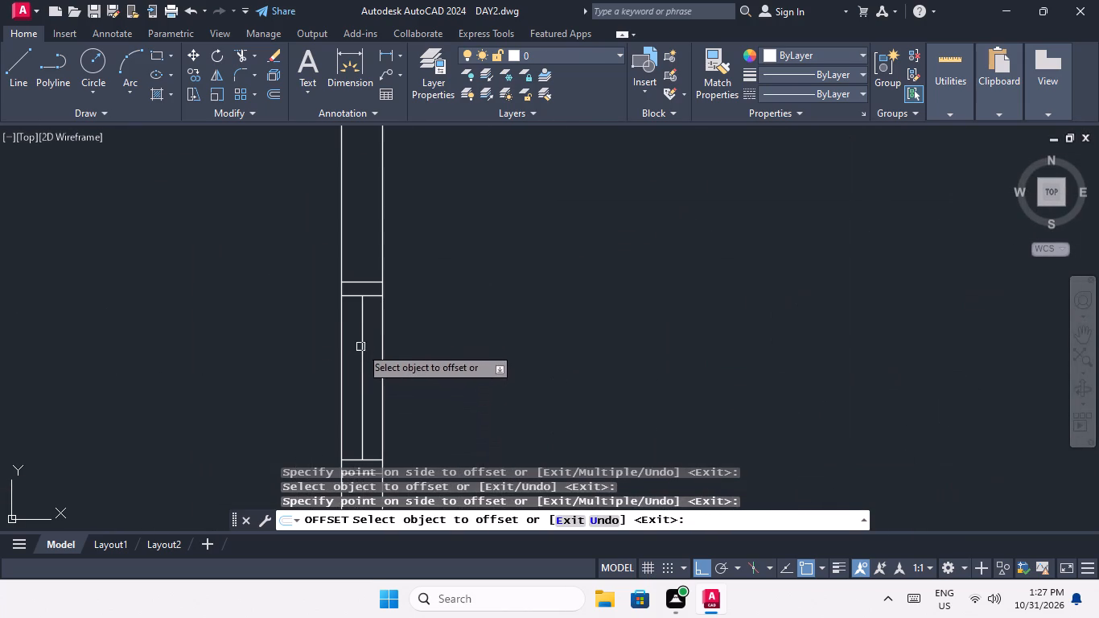
drag(361, 347, 389, 347)
click(450, 340)
scroll(352, 365, up, 3)
drag(389, 363, 326, 389)
click(308, 395)
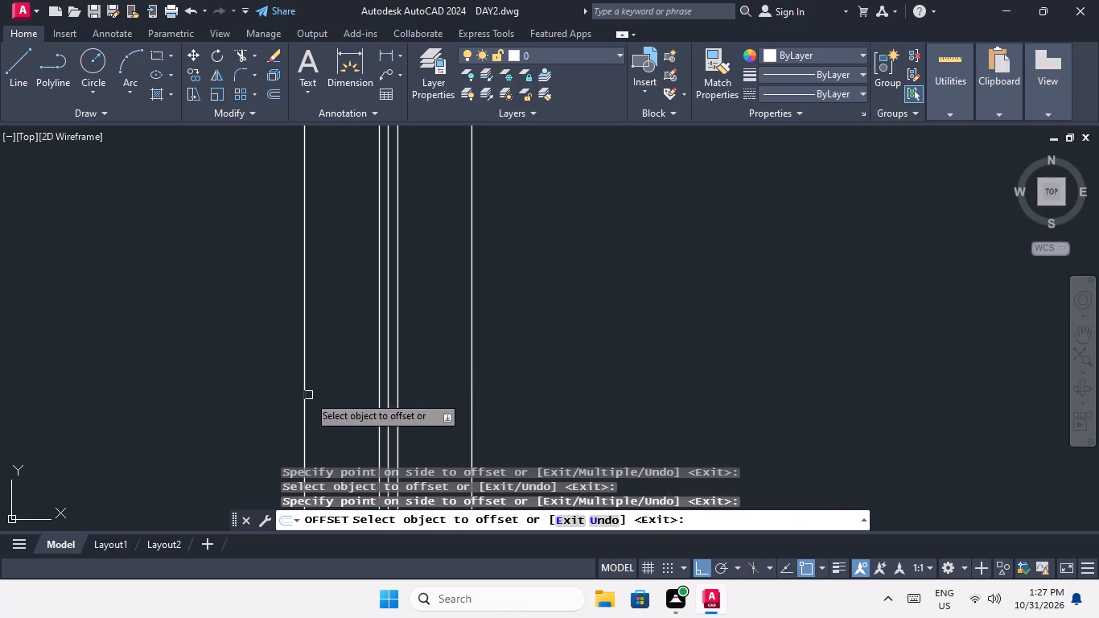
Offset the centre line of the upper-left room's top-wall window by 1/2" to both sides.
scroll(381, 351, down, 5)
middle_drag(472, 312, 410, 449)
scroll(508, 344, up, 4)
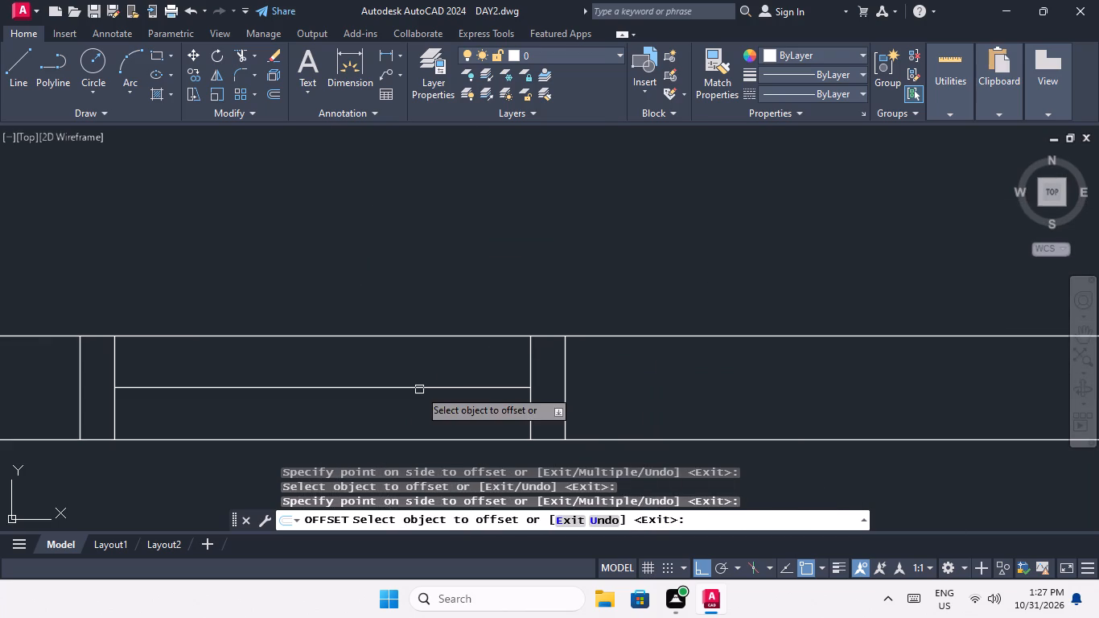
click(418, 389)
click(418, 349)
drag(405, 389, 410, 406)
click(408, 413)
Offset the centre line of the upper-right room's top-wall window by 1/2" to both sides and end the Offset command.
scroll(424, 385, down, 4)
middle_drag(590, 374, 128, 438)
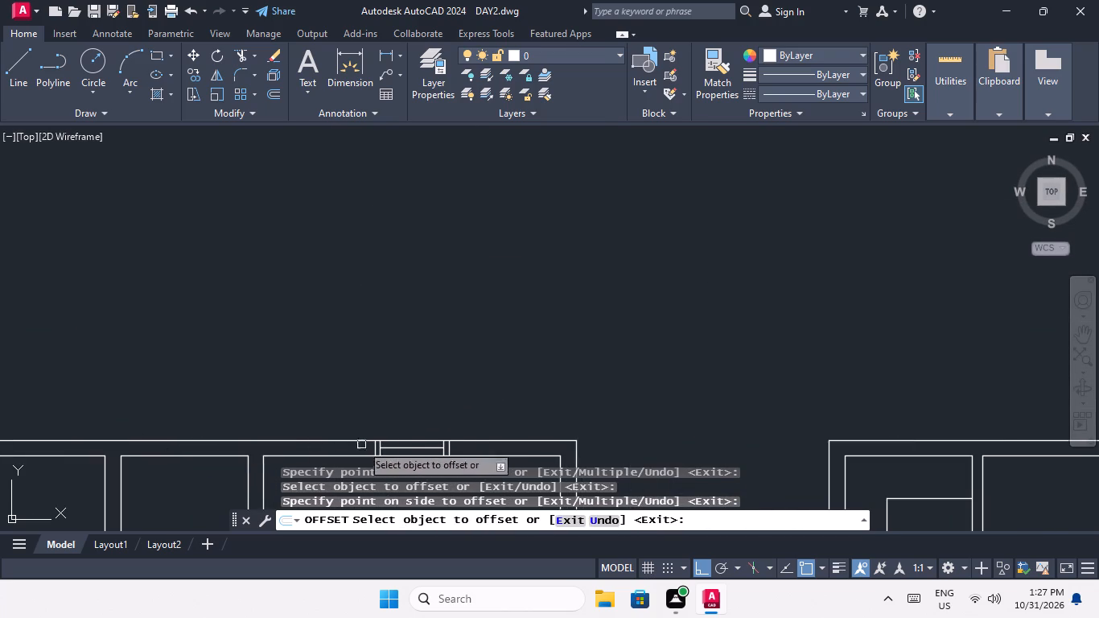
scroll(438, 459, up, 4)
drag(340, 397, 341, 381)
click(354, 349)
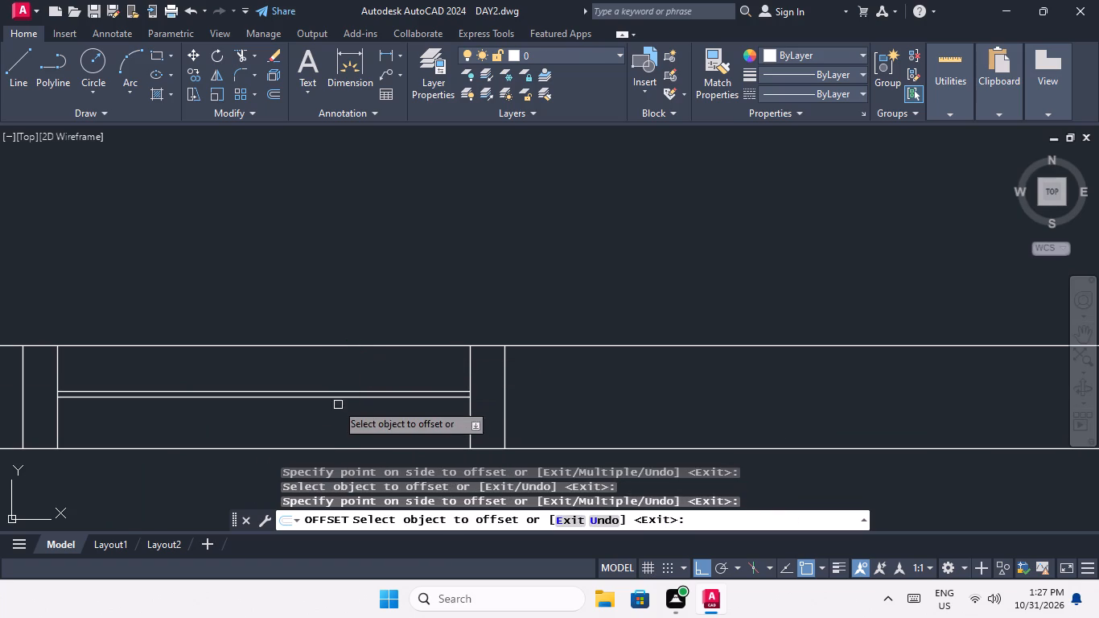
scroll(325, 398, up, 3)
drag(325, 399, 325, 418)
drag(326, 460, 327, 444)
scroll(332, 371, down, 4)
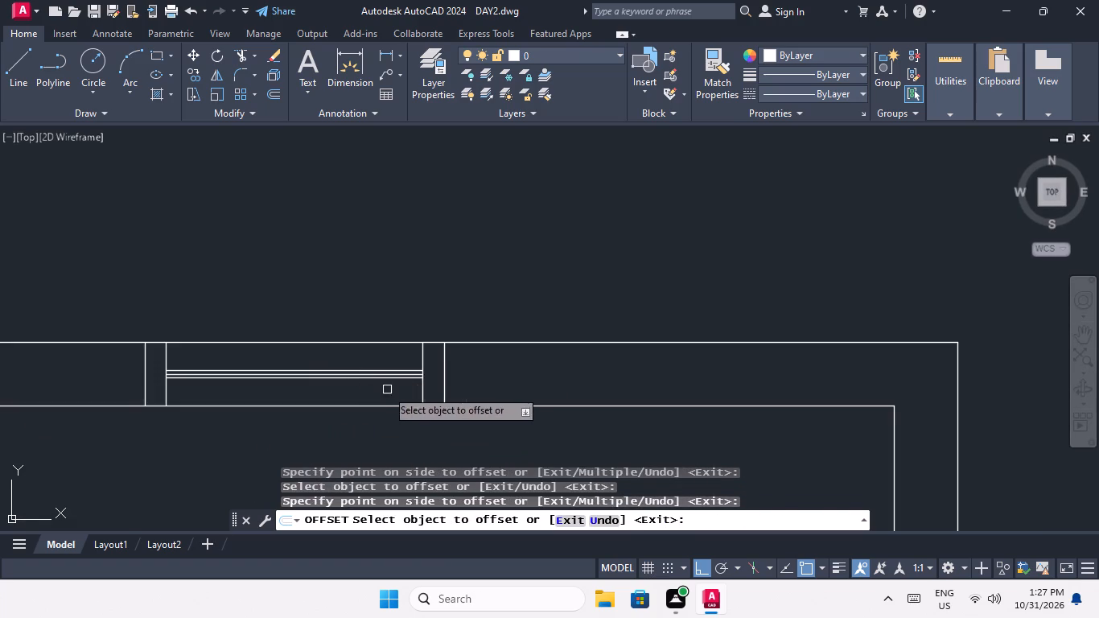
middle_drag(385, 390, 327, 345)
scroll(314, 332, down, 4)
middle_drag(552, 359, 461, 246)
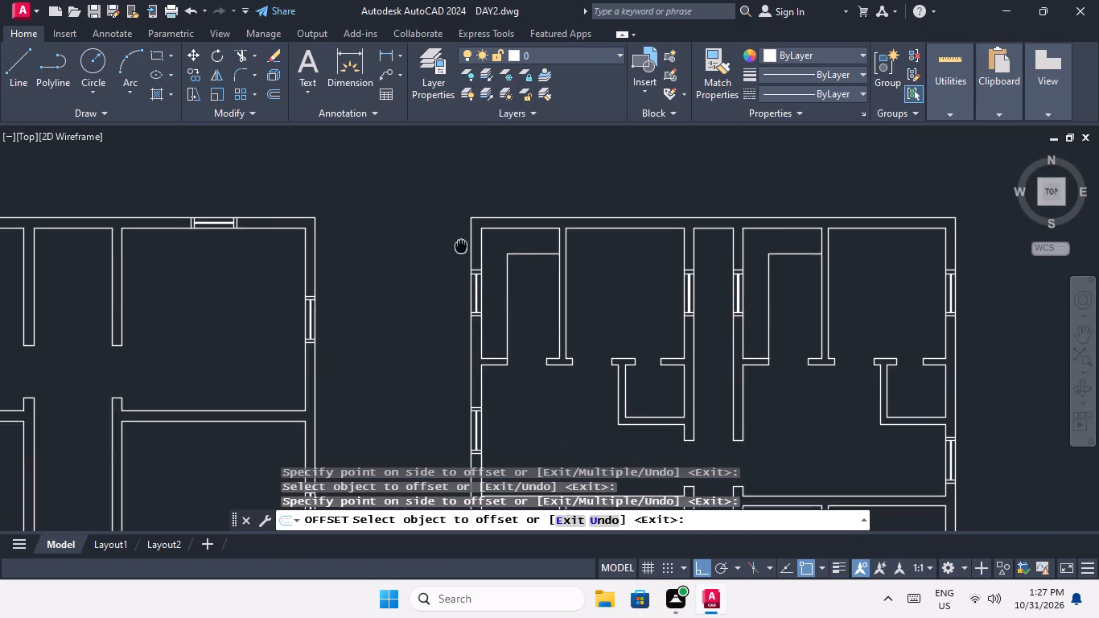
middle_drag(461, 246, 459, 243)
key(Escape)
key(Escape)
In the second floor plan from the left, draw a line across the corridor wall at the midpoint of the top-row left unit's small room.
middle_drag(574, 385, 424, 210)
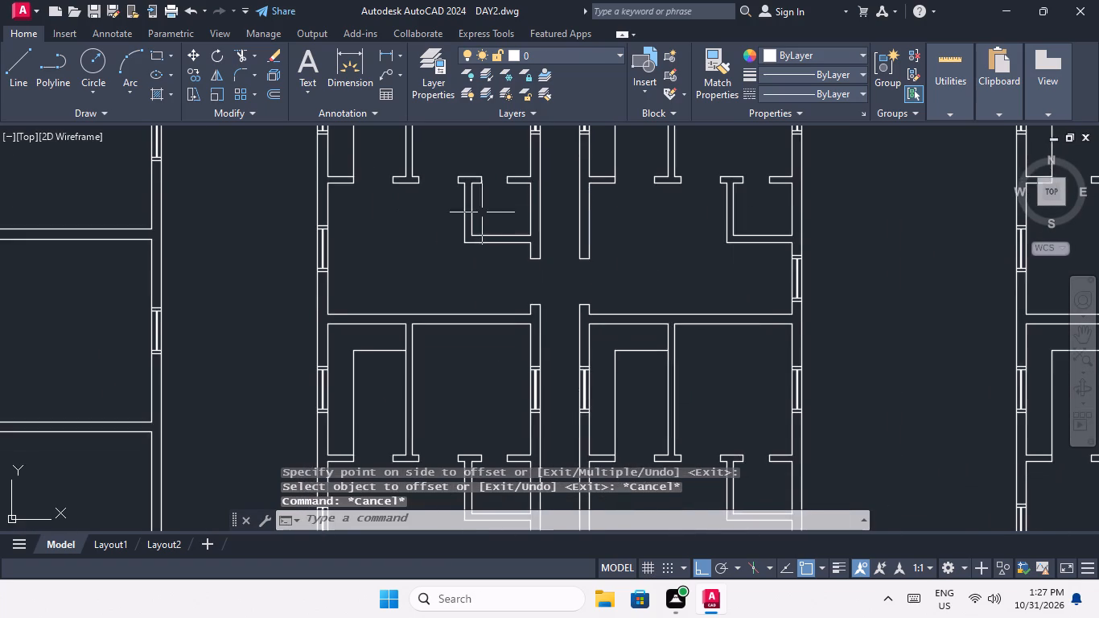
middle_drag(465, 245, 444, 269)
key(l)
key(space)
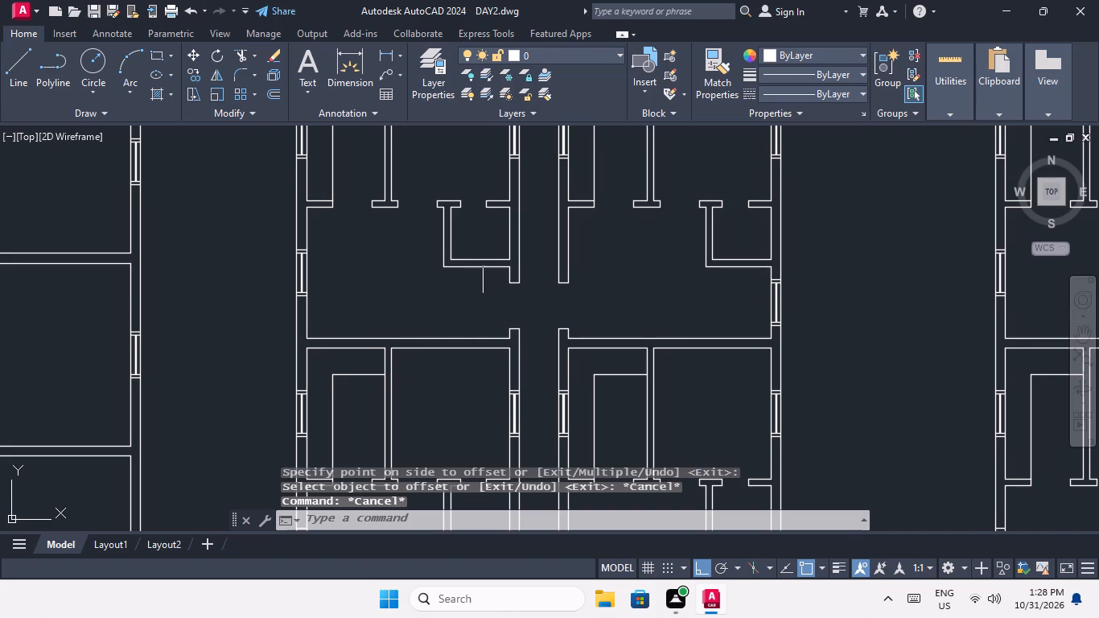
scroll(510, 231, up, 2)
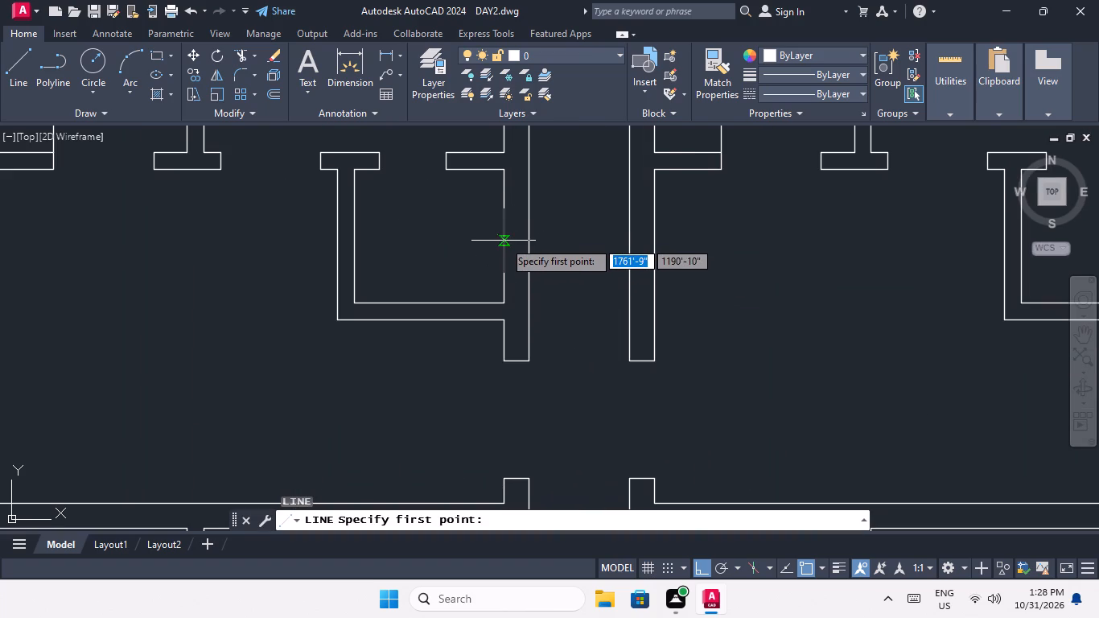
click(501, 236)
scroll(536, 237, up, 2)
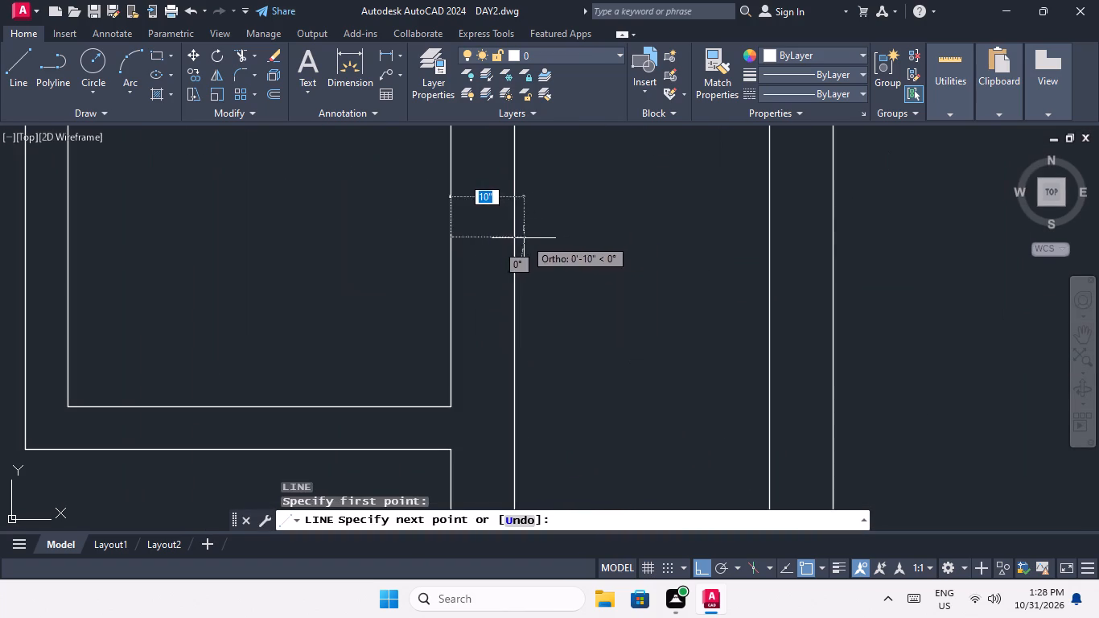
click(512, 235)
key(space)
Draw a line across the outer wall at the midpoint of the top-row right unit's small room.
scroll(522, 246, down, 5)
middle_drag(551, 295, 439, 287)
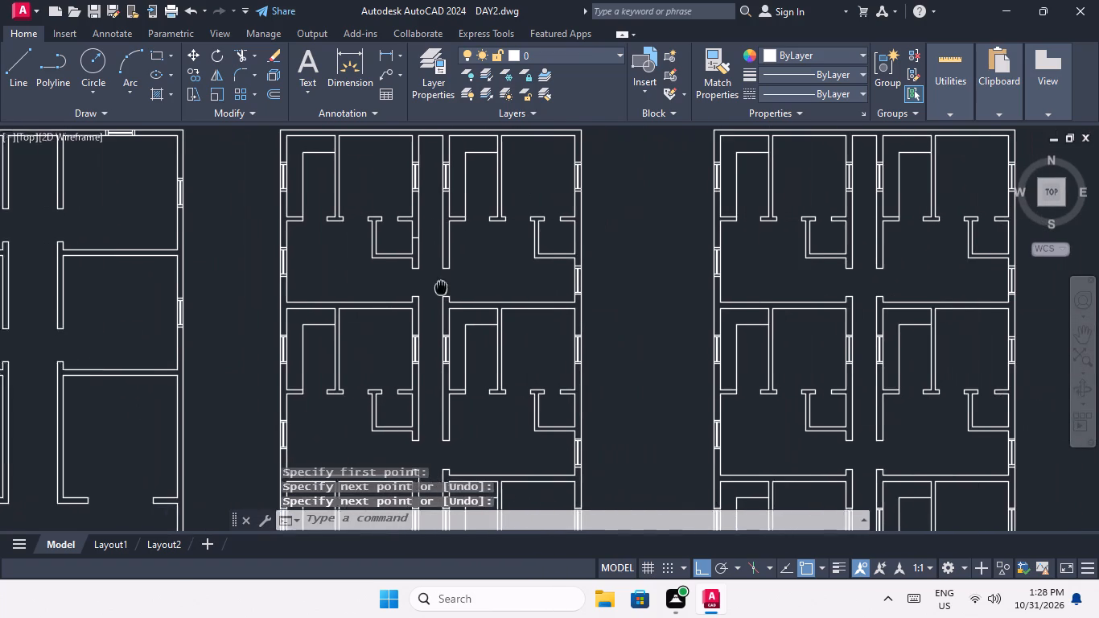
middle_drag(439, 287, 437, 287)
key(space)
scroll(560, 237, up, 2)
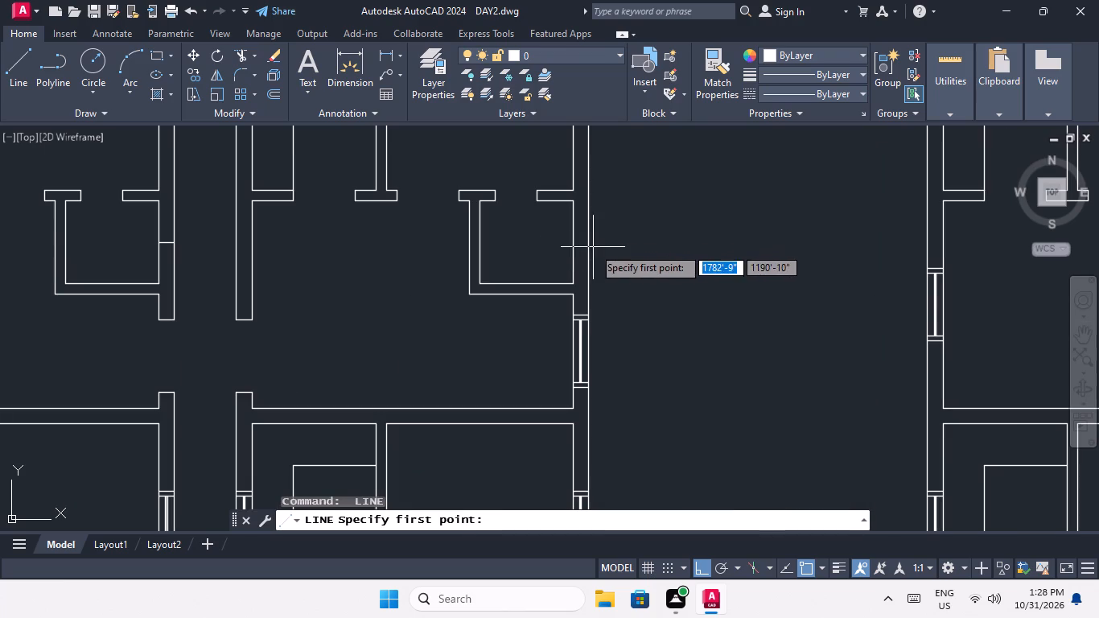
click(574, 241)
scroll(595, 241, up, 4)
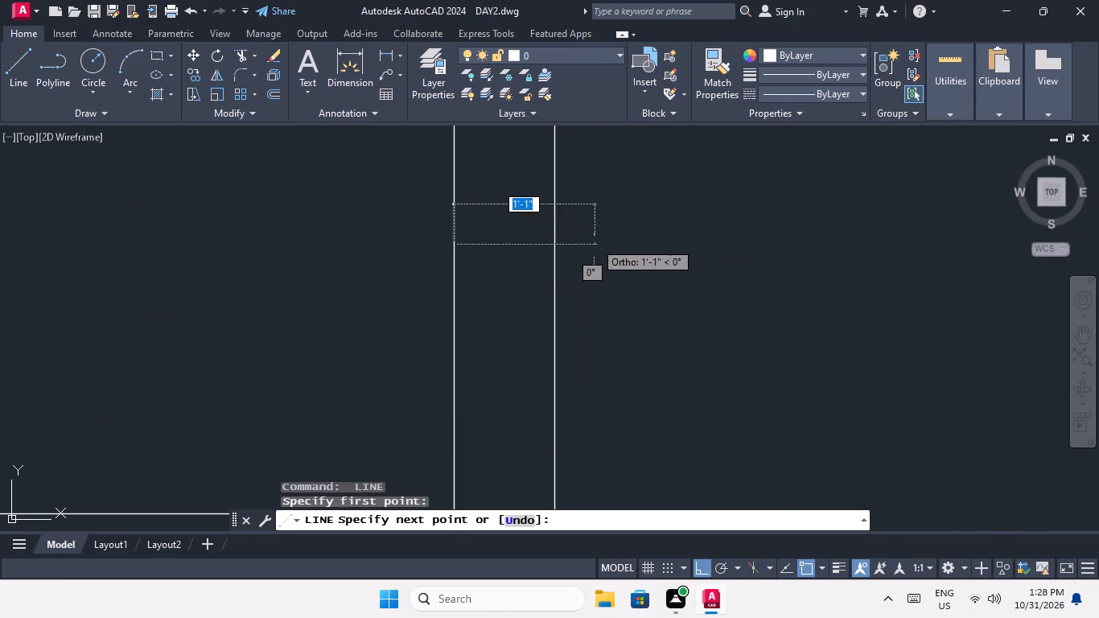
click(554, 242)
key(space)
Draw a line across the corridor wall at the midpoint of the second-row left unit's small room.
scroll(545, 307, down, 5)
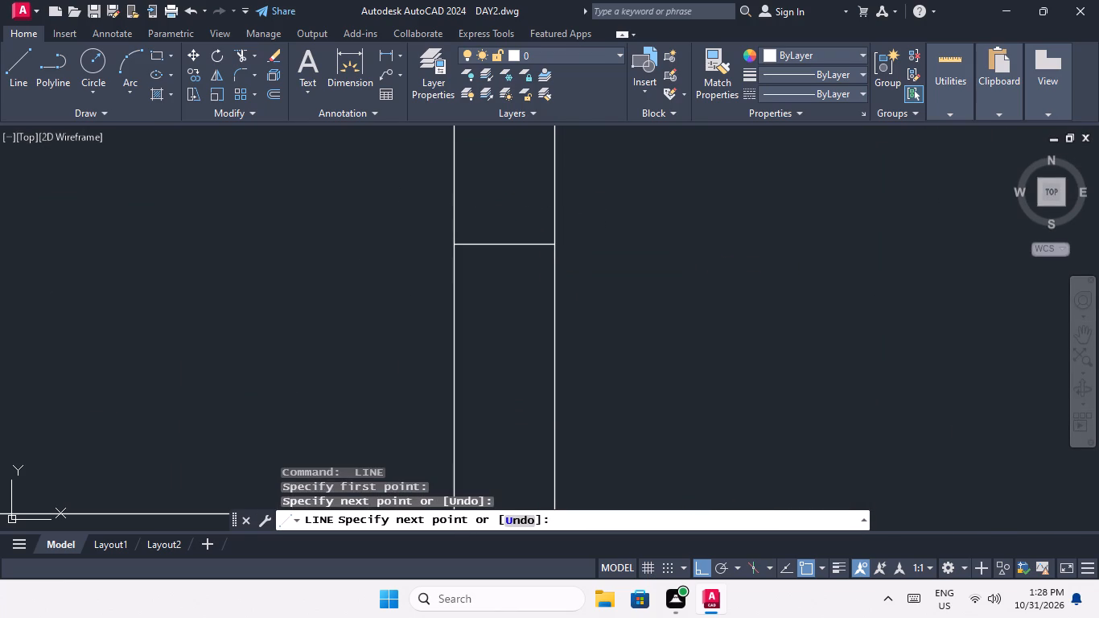
scroll(587, 187, down, 6)
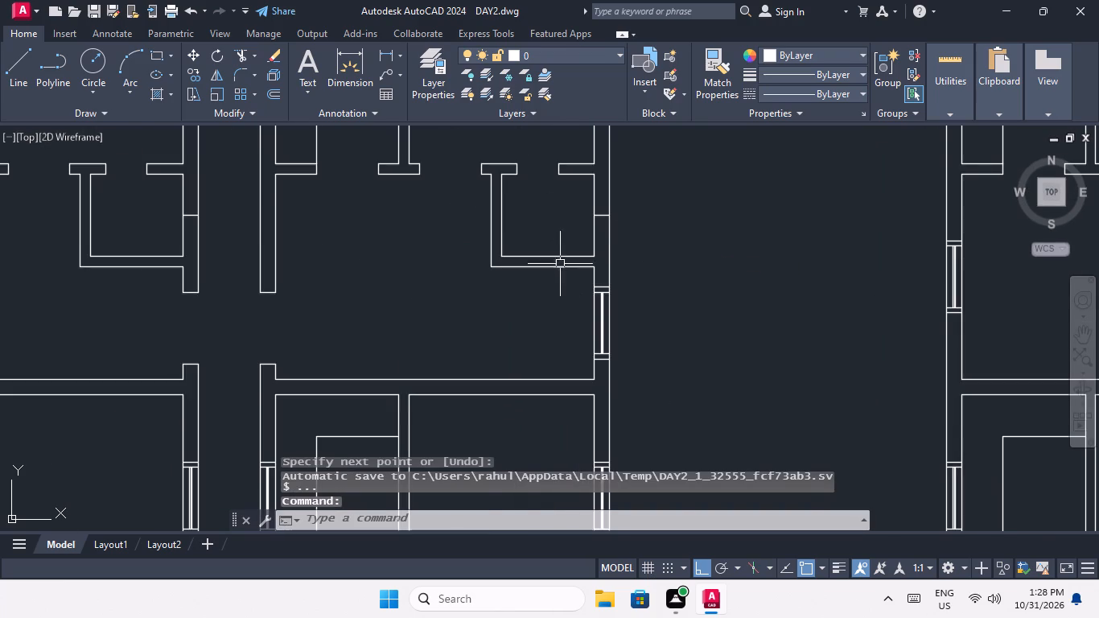
middle_drag(573, 262, 783, 203)
middle_drag(458, 358, 491, 179)
middle_drag(474, 341, 475, 249)
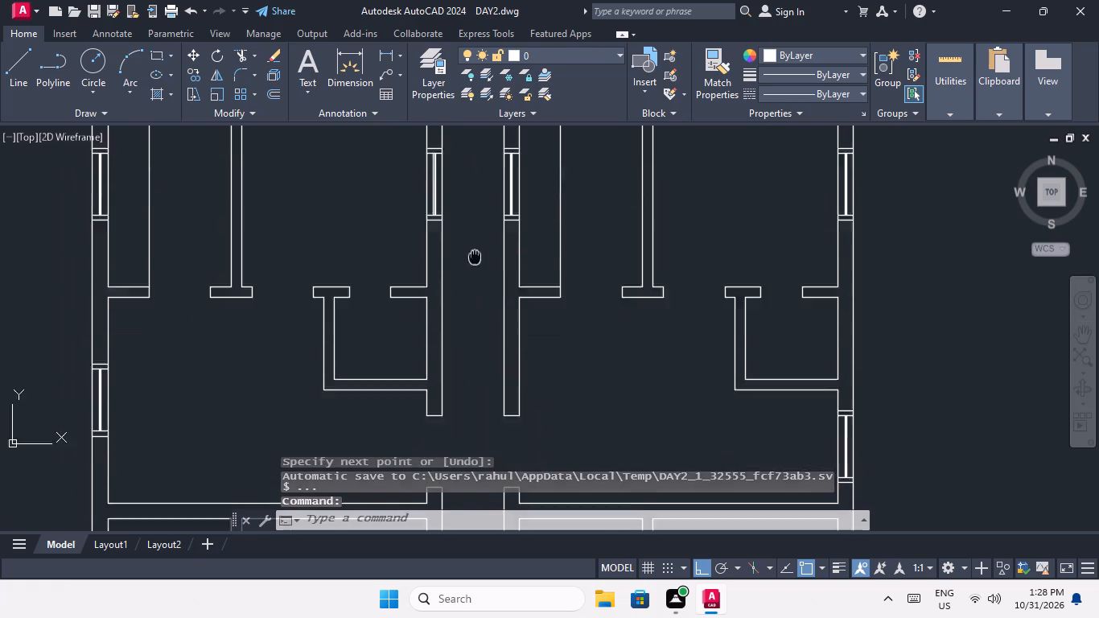
middle_drag(475, 249, 475, 235)
key(space)
scroll(429, 316, up, 1)
click(427, 299)
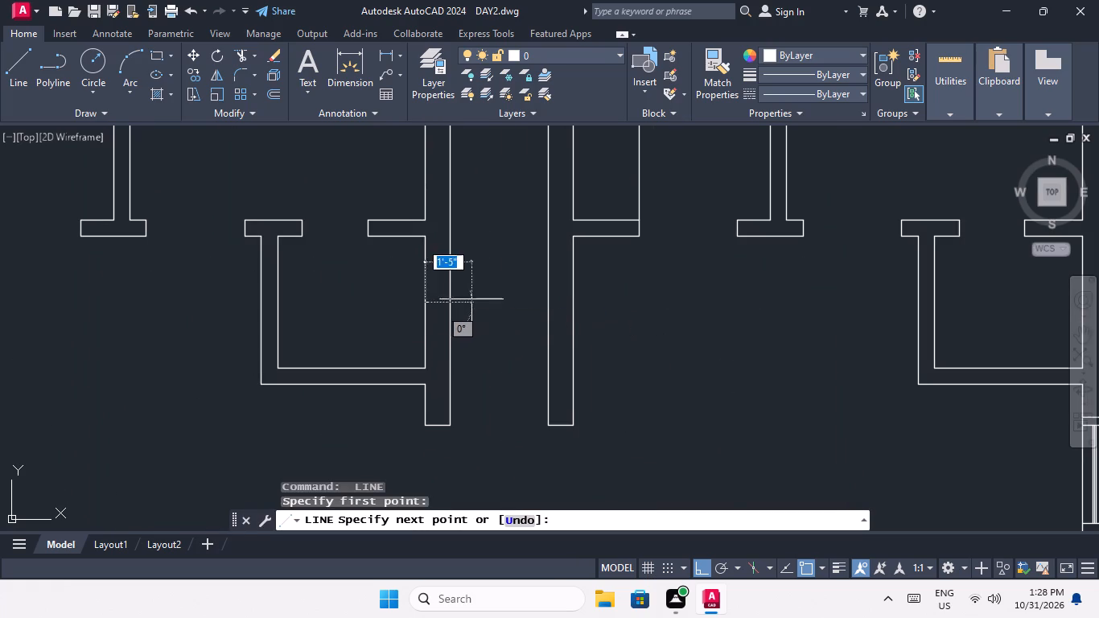
scroll(467, 301, up, 2)
click(418, 306)
key(space)
Draw a line across the outer wall at the midpoint of the second-row right unit's small room.
scroll(474, 249, down, 4)
middle_drag(572, 290, 419, 311)
key(space)
scroll(574, 286, up, 2)
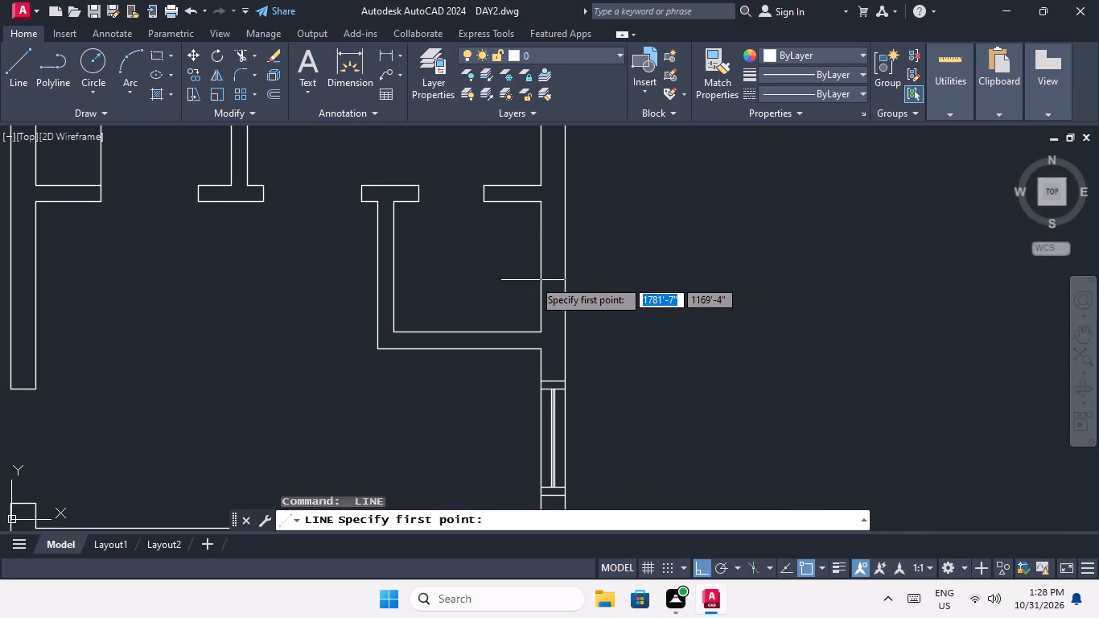
click(538, 268)
scroll(558, 269, up, 3)
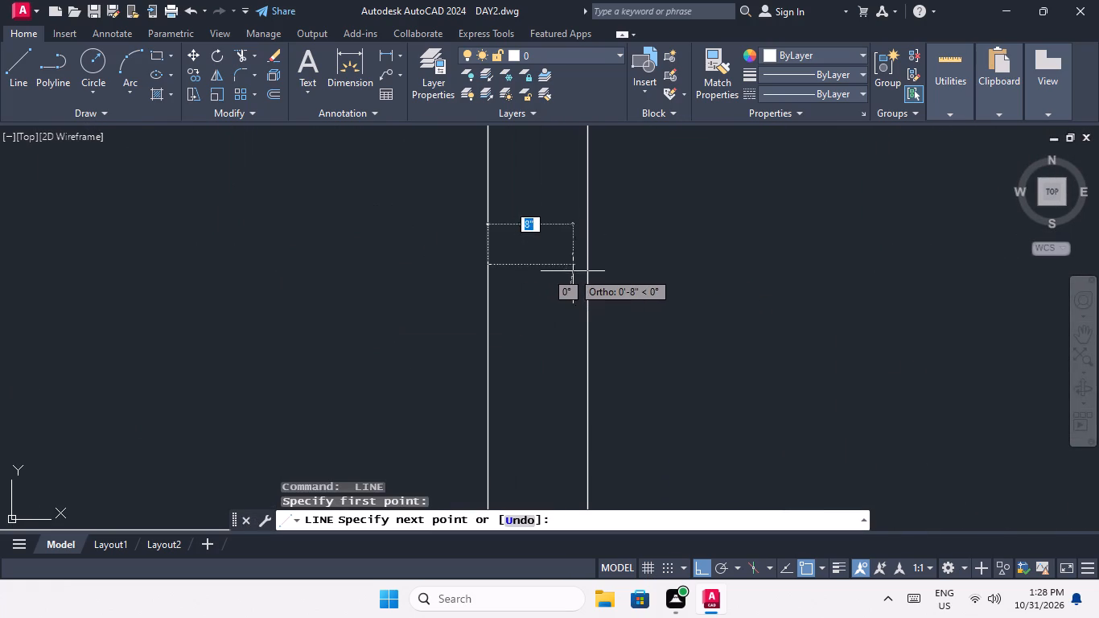
click(589, 263)
key(space)
Draw a 9" line across the corridor wall at the midpoint of the third-row left unit's small room.
scroll(509, 244, down, 2)
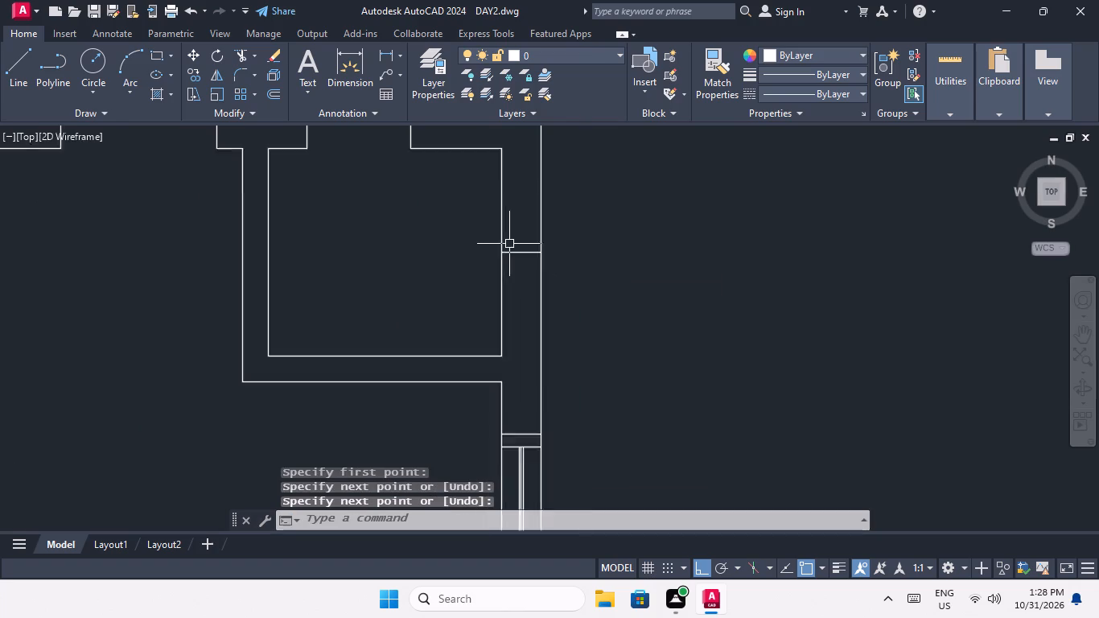
scroll(509, 244, down, 2)
middle_drag(460, 307, 621, 262)
scroll(551, 271, down, 3)
middle_drag(503, 325, 500, 243)
scroll(491, 283, up, 2)
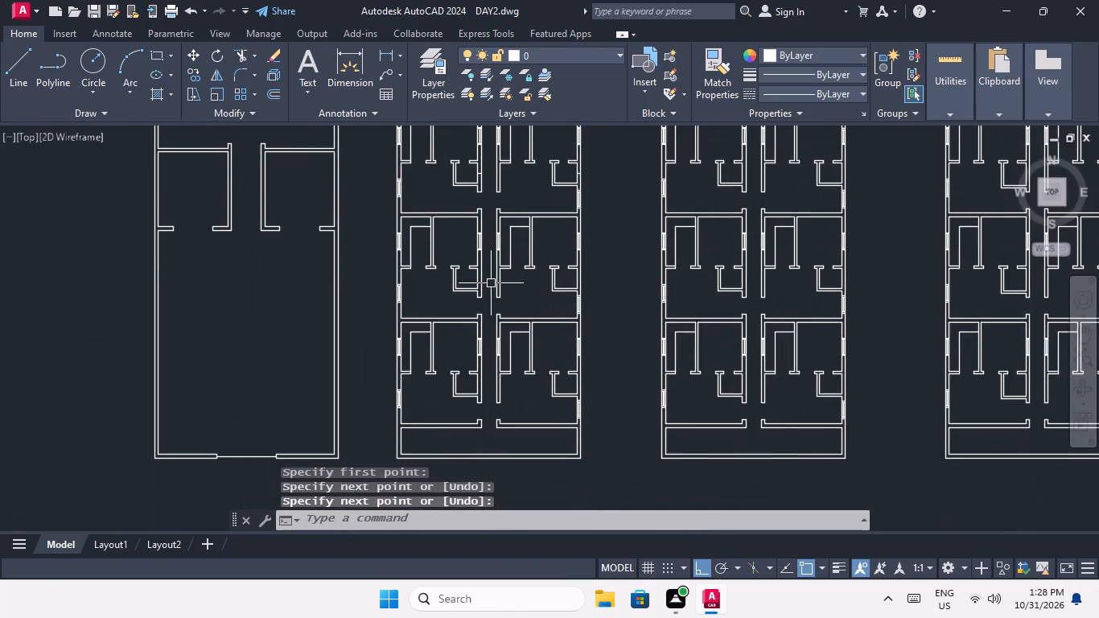
scroll(491, 283, up, 2)
key(space)
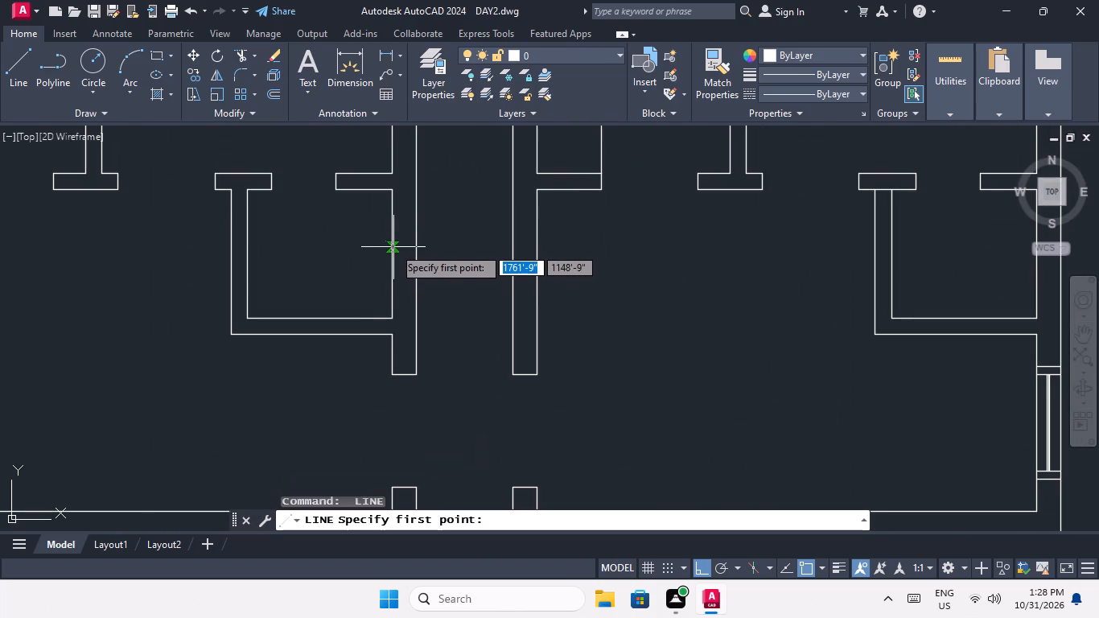
click(392, 253)
scroll(415, 254, up, 3)
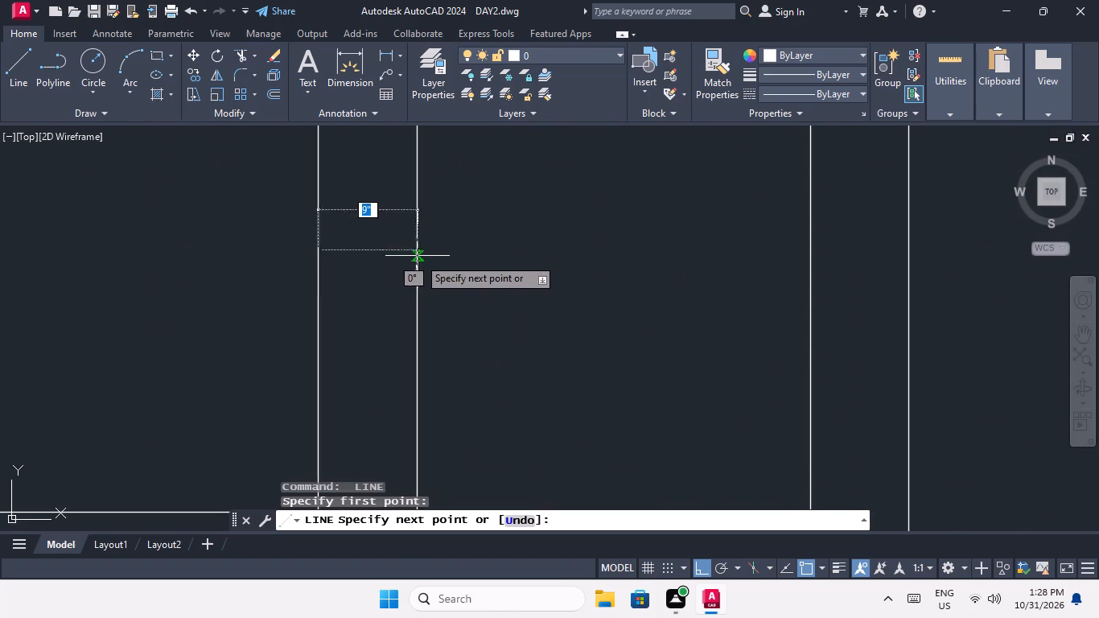
click(416, 249)
key(space)
Draw a line across the outer wall at the midpoint of the third-row right unit's small room.
scroll(431, 244, down, 4)
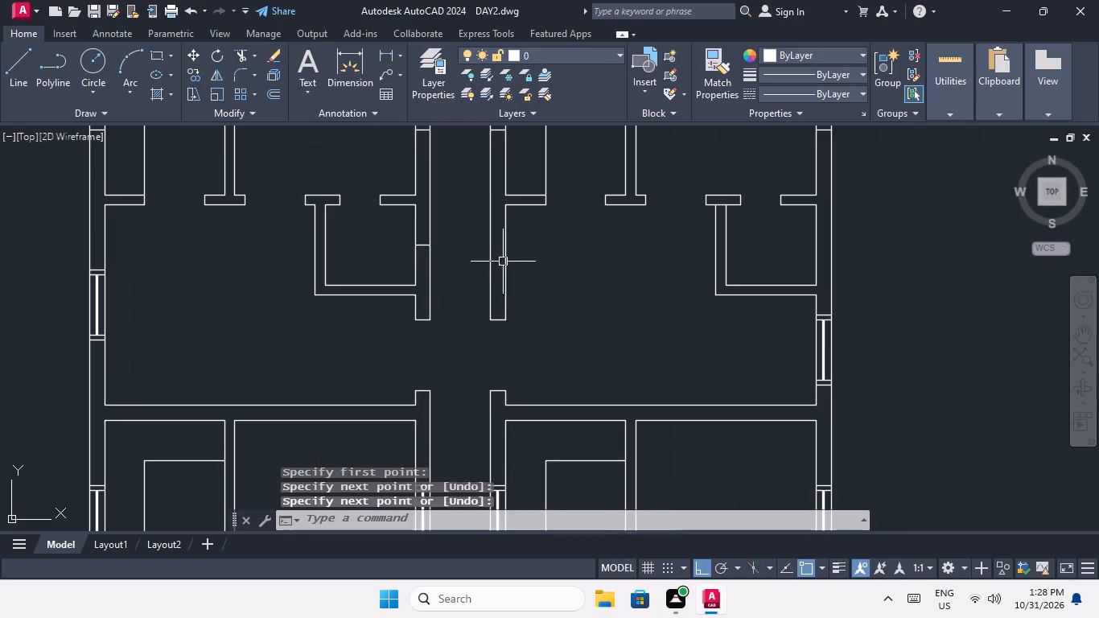
middle_drag(502, 262, 319, 286)
key(space)
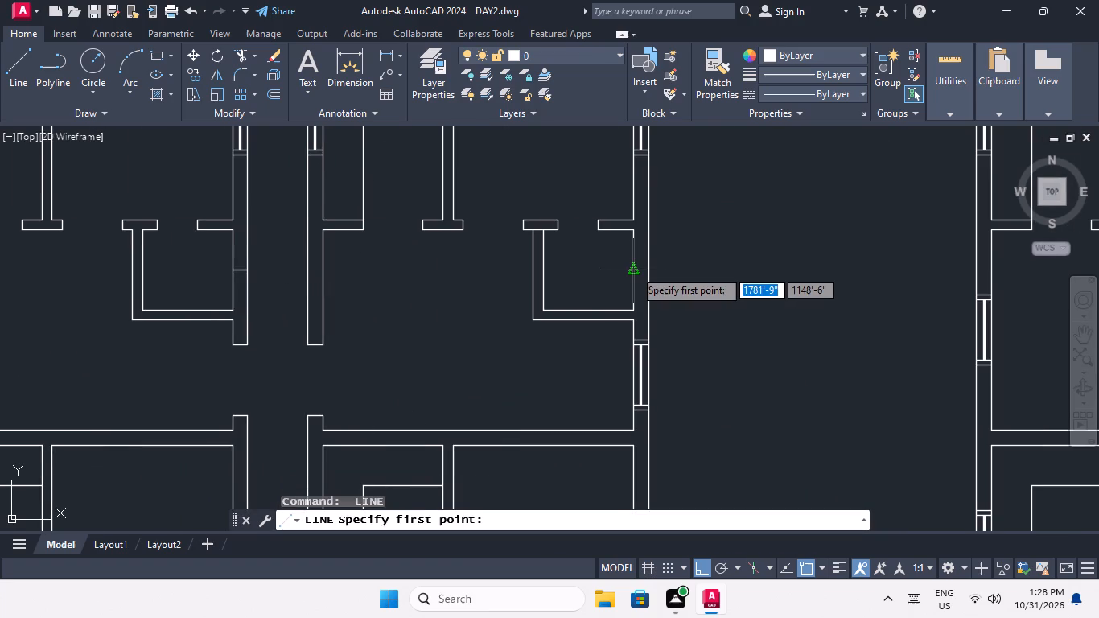
click(633, 270)
scroll(640, 270, up, 3)
click(677, 270)
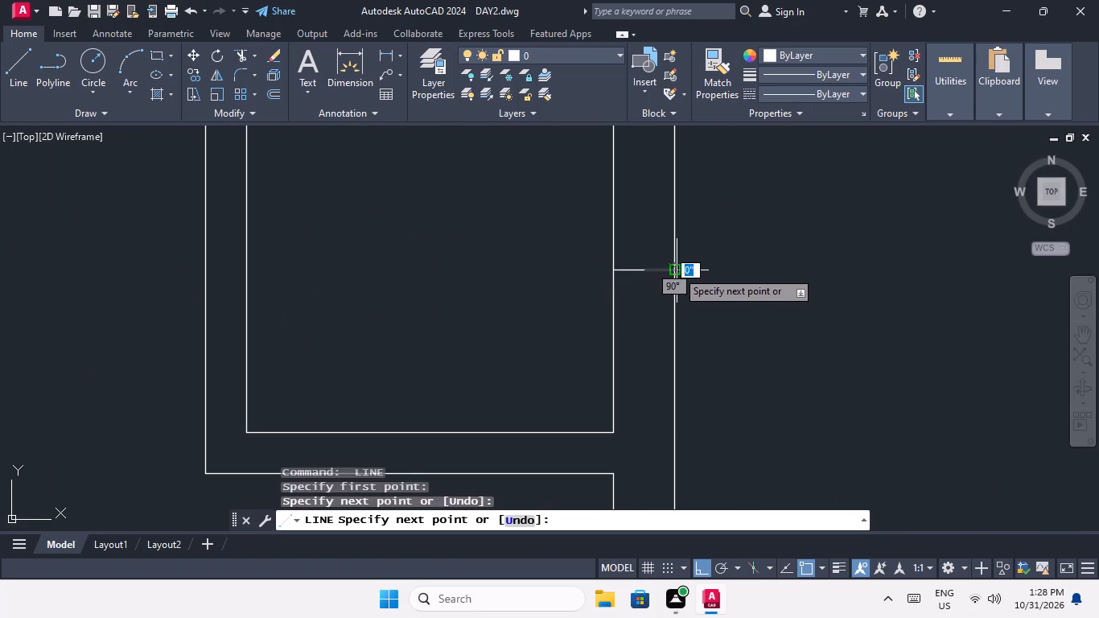
key(space)
Draw a line across the corridor wall at the midpoint of the bottom-row left unit's small room.
scroll(547, 237, down, 4)
middle_drag(506, 273, 614, 206)
middle_drag(503, 337, 530, 195)
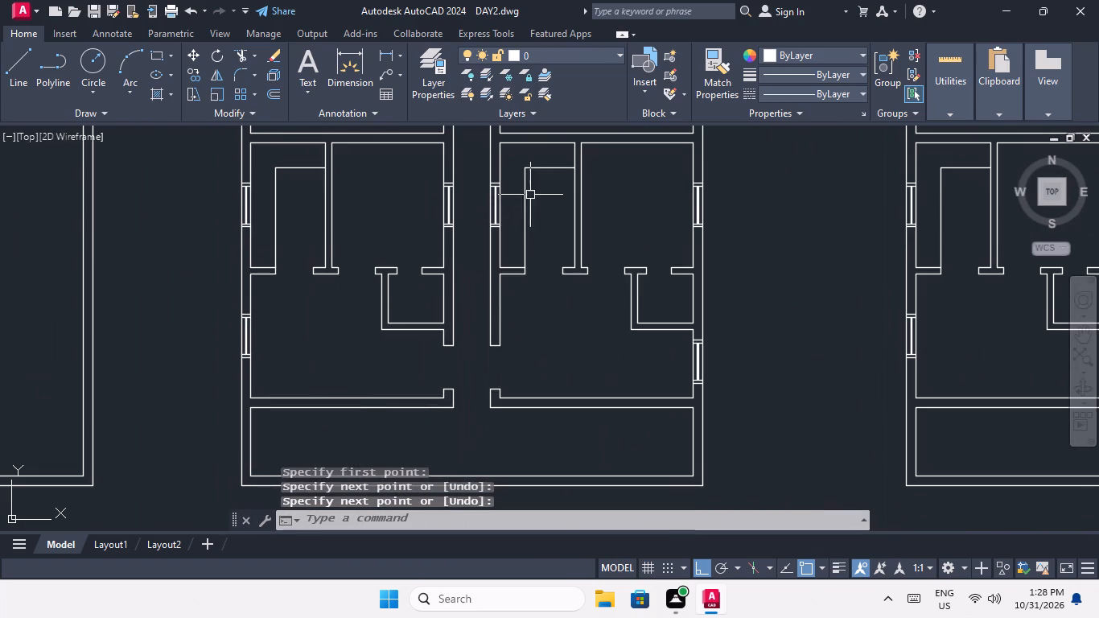
key(space)
scroll(451, 314, up, 2)
click(430, 277)
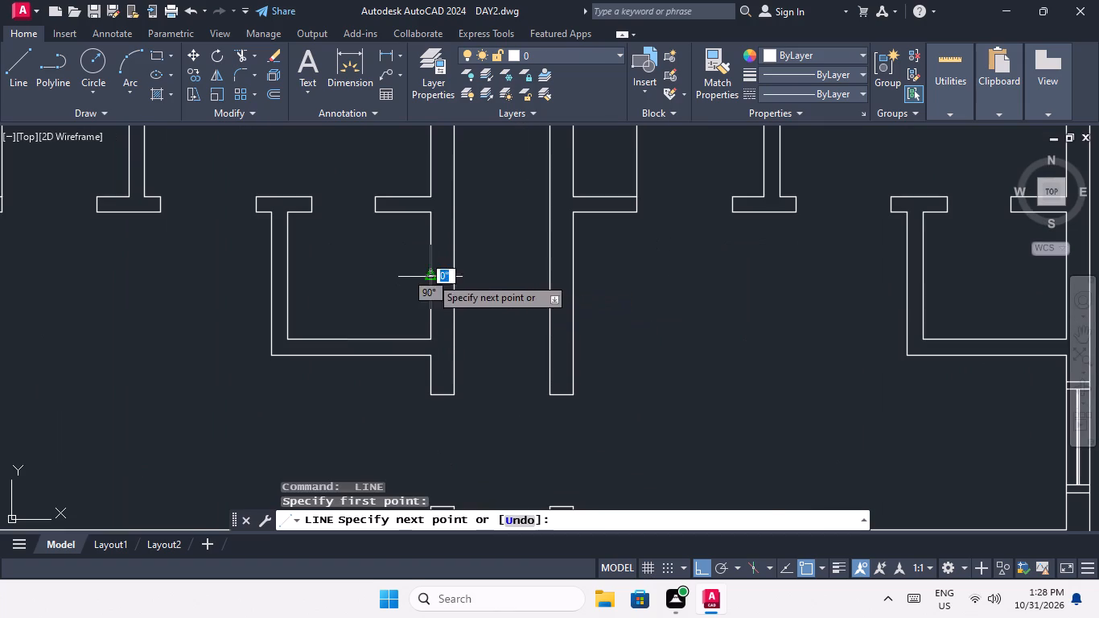
scroll(445, 278, up, 3)
click(479, 269)
key(space)
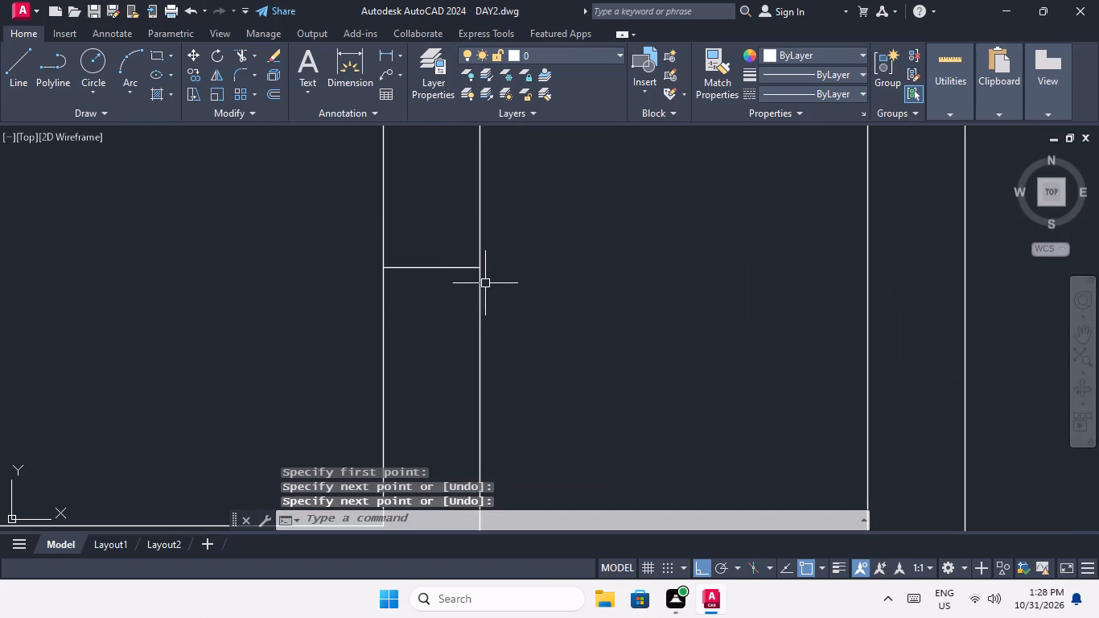
Draw a line across the outer wall at the midpoint of the bottom-row right unit's small room.
scroll(488, 282, down, 4)
middle_drag(567, 279, 219, 262)
key(space)
scroll(512, 261, up, 2)
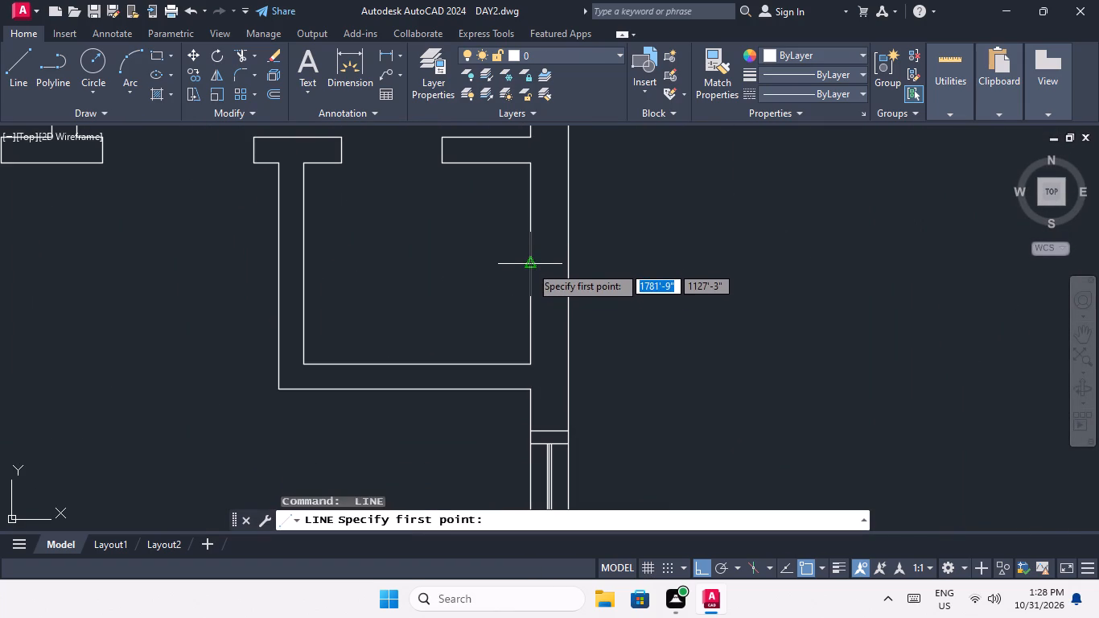
click(530, 266)
scroll(565, 266, up, 3)
click(579, 255)
key(space)
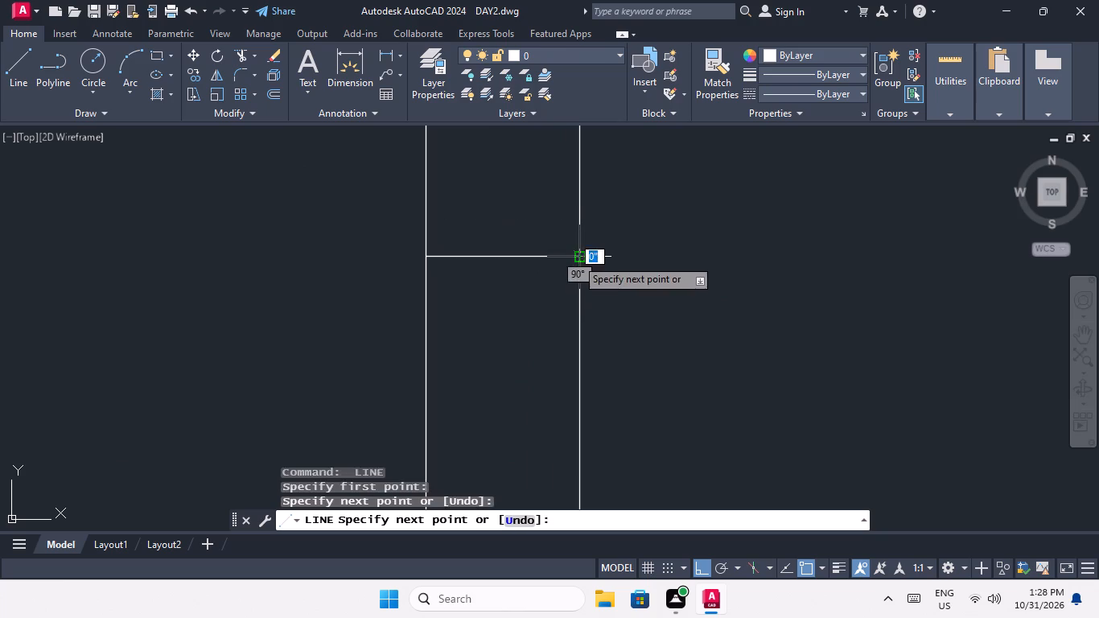
scroll(542, 262, down, 8)
middle_drag(535, 278, 421, 353)
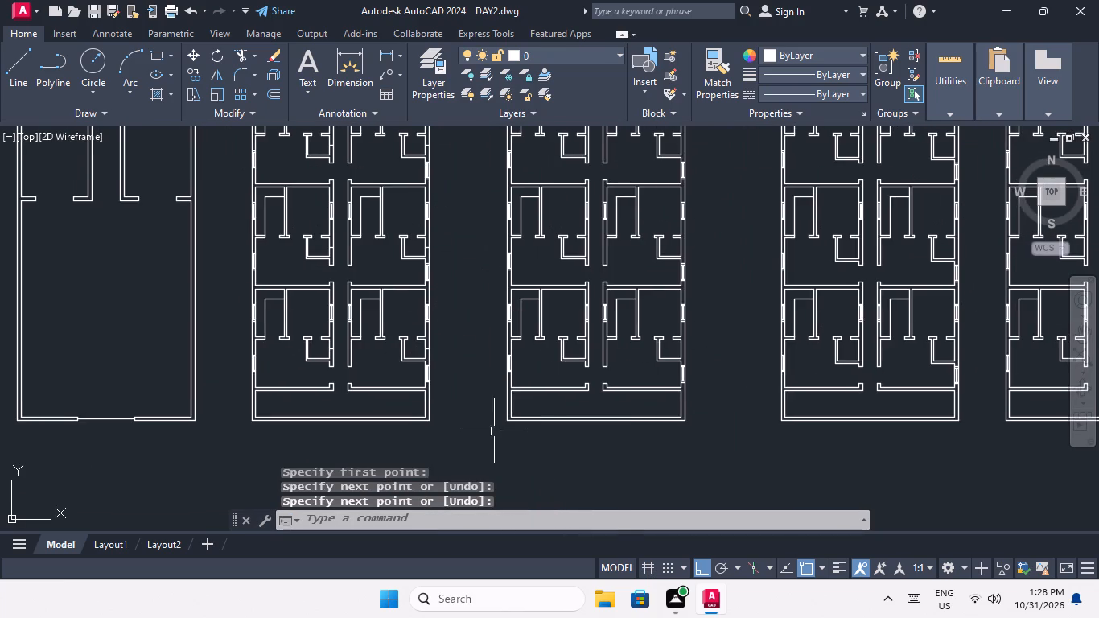
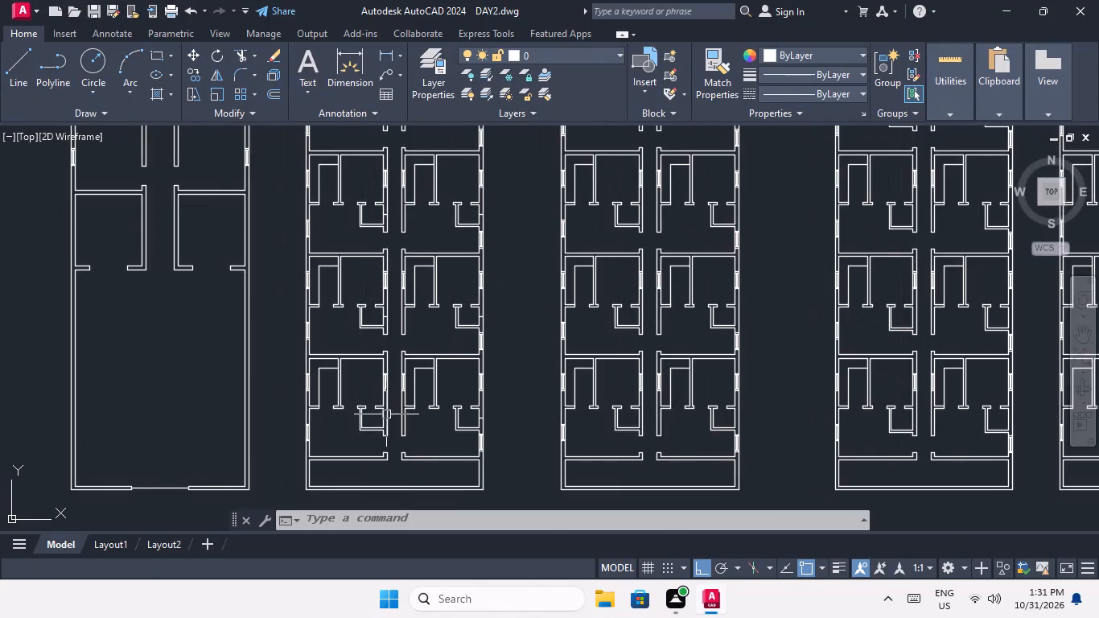
Offset the midpoint line in the bottom-row left unit's small-room corridor wall by 1' to both sides.
scroll(385, 421, up, 5)
scroll(400, 435, down, 1)
middle_drag(400, 433, 411, 342)
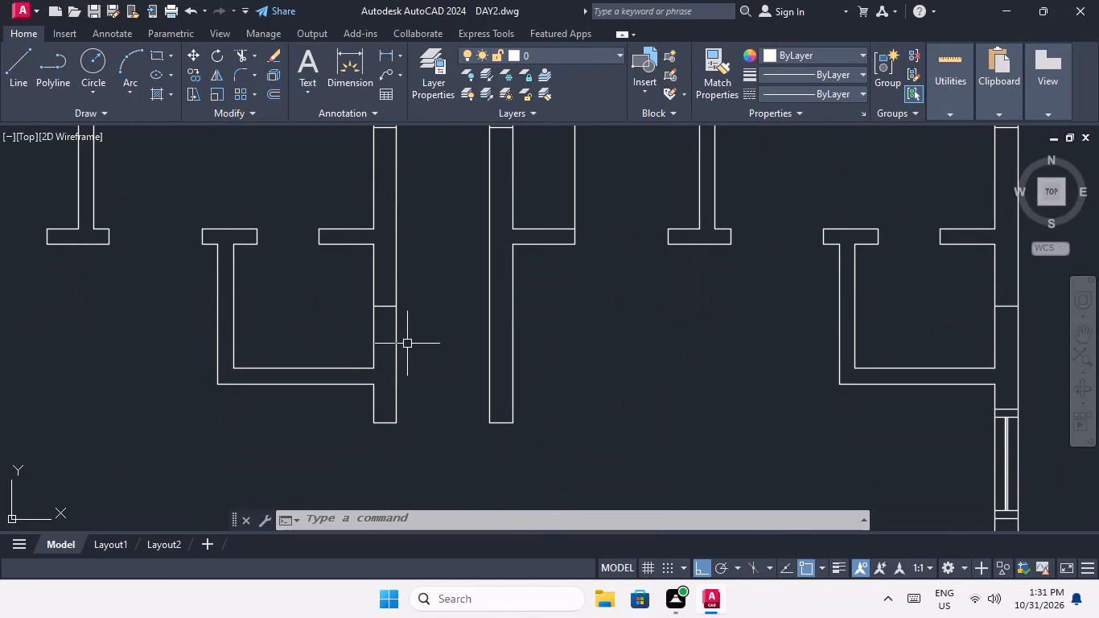
key(Escape)
key(Escape)
key(o)
key(Return)
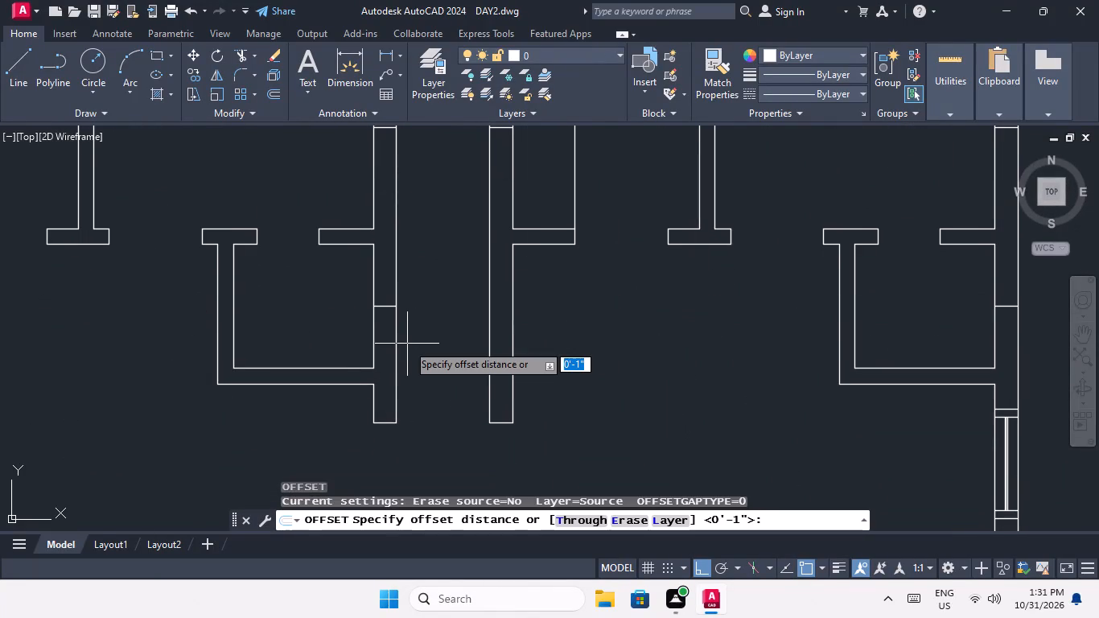
text(1')
key(Return)
scroll(407, 305, down, 3)
scroll(399, 303, up, 3)
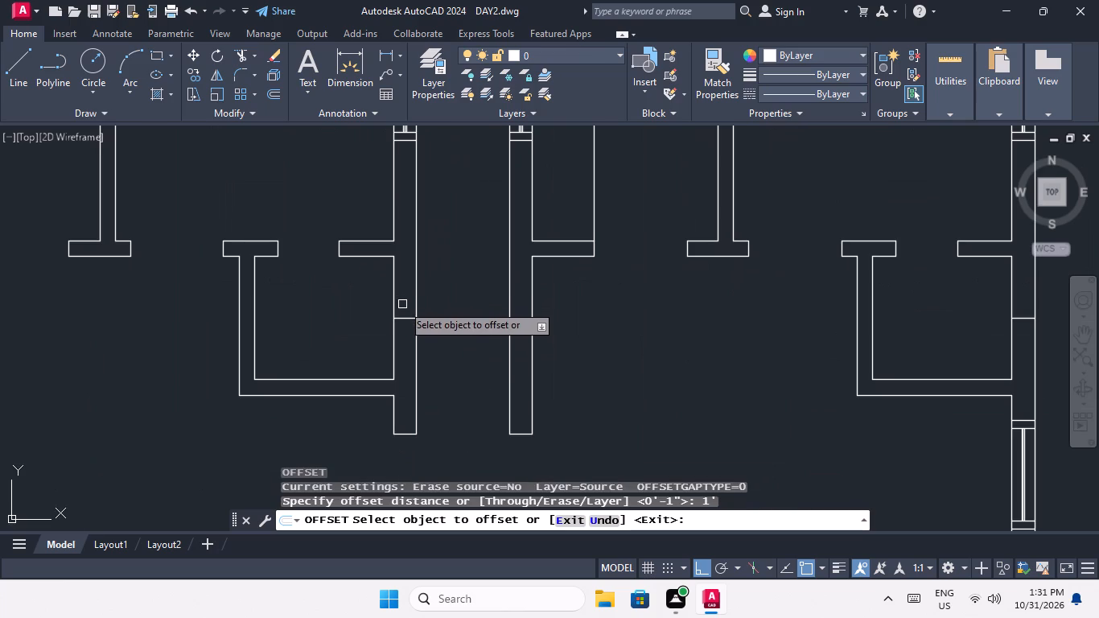
drag(408, 319, 408, 303)
click(412, 268)
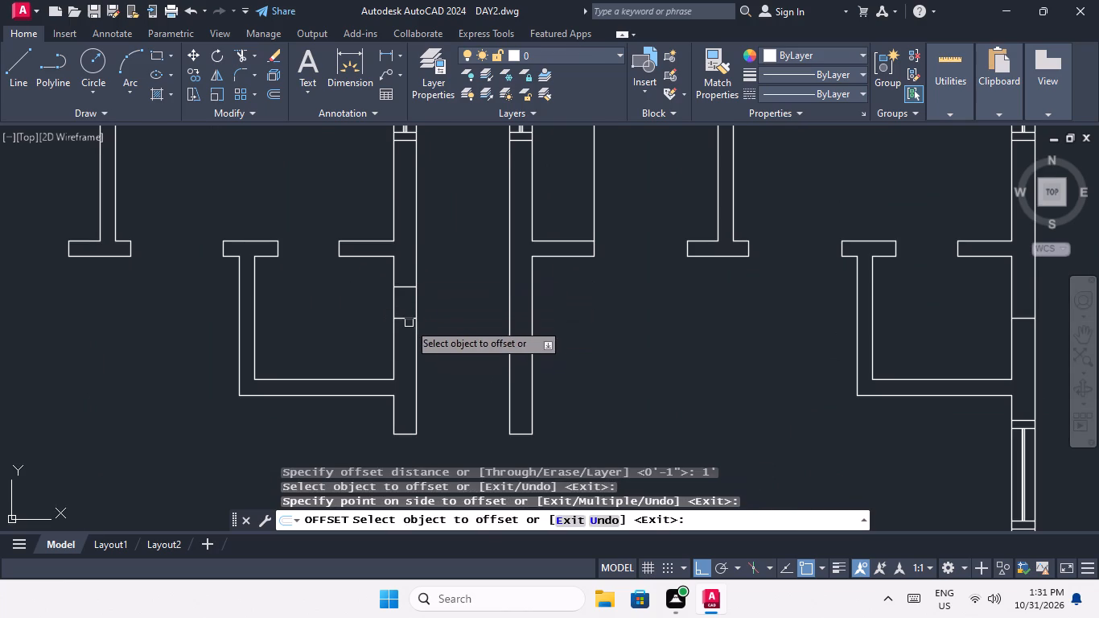
click(406, 320)
click(401, 340)
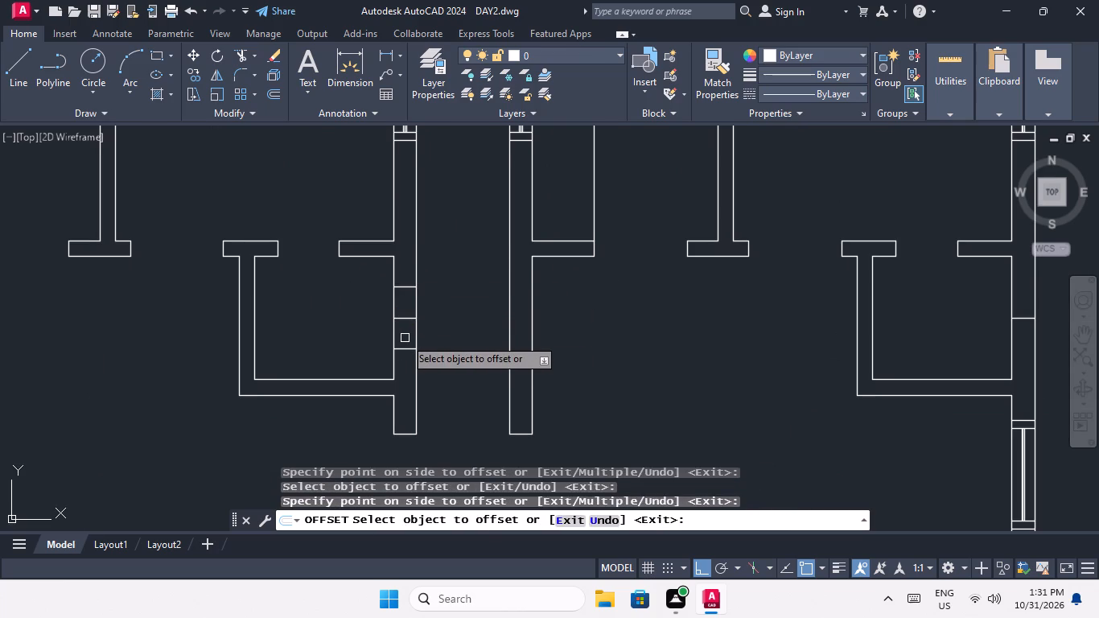
Offset the midpoint line in the bottom-row right unit's small-room outer wall by 1' above and below.
scroll(513, 306, down, 2)
scroll(749, 340, up, 2)
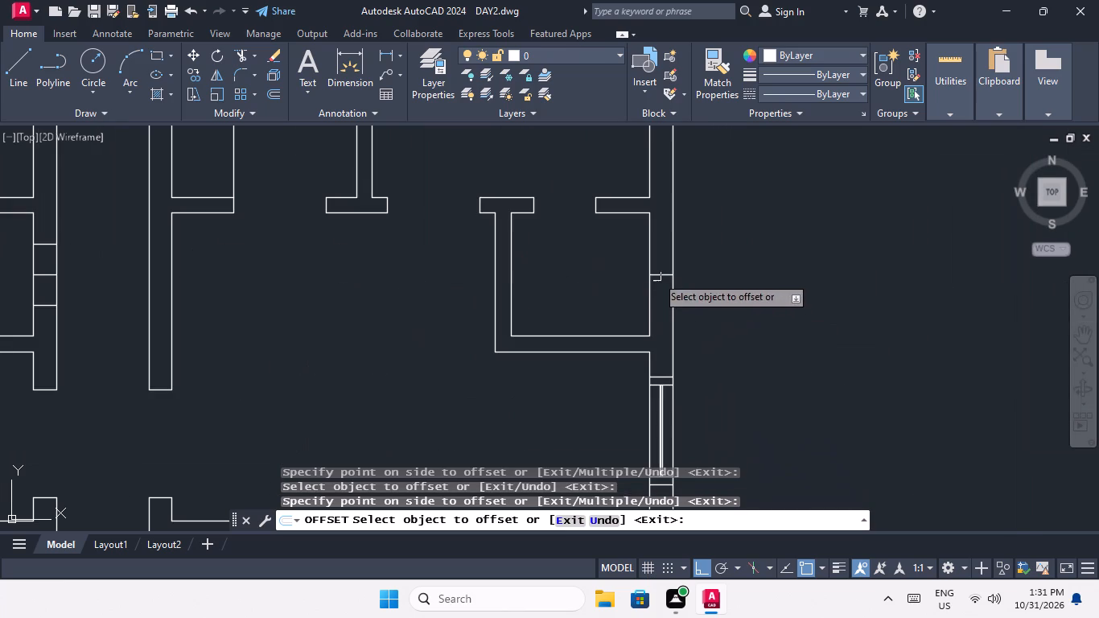
drag(661, 273, 665, 258)
click(673, 227)
drag(663, 273, 664, 282)
click(665, 307)
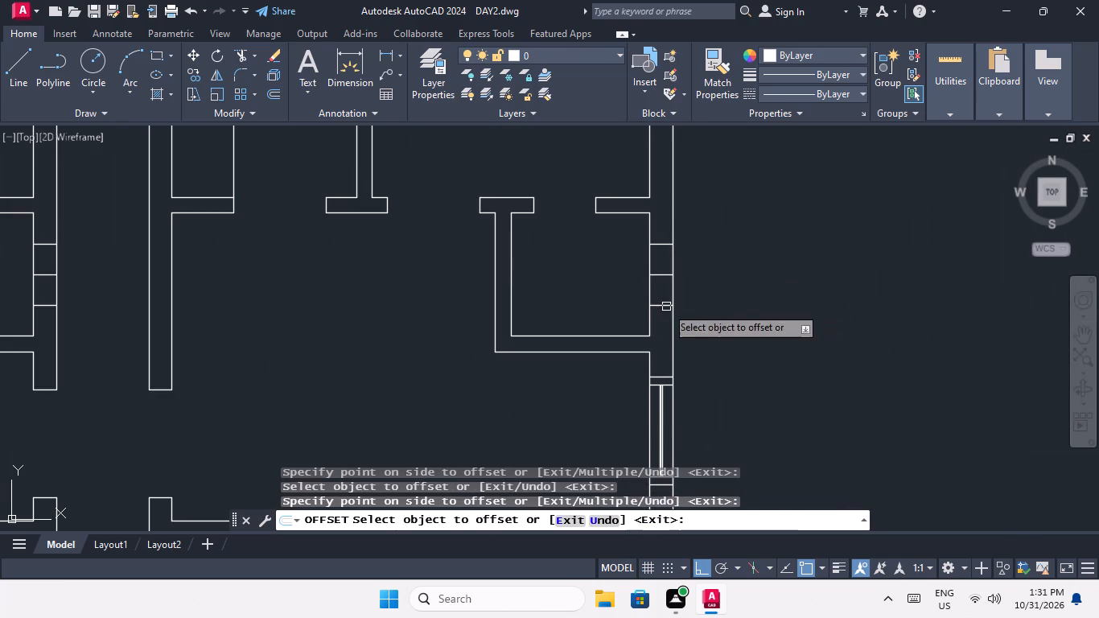
Offset the midpoint line in the third-row left unit's small-room corridor wall by 1' above and below.
scroll(677, 267, down, 3)
middle_drag(619, 289, 591, 410)
scroll(488, 221, up, 3)
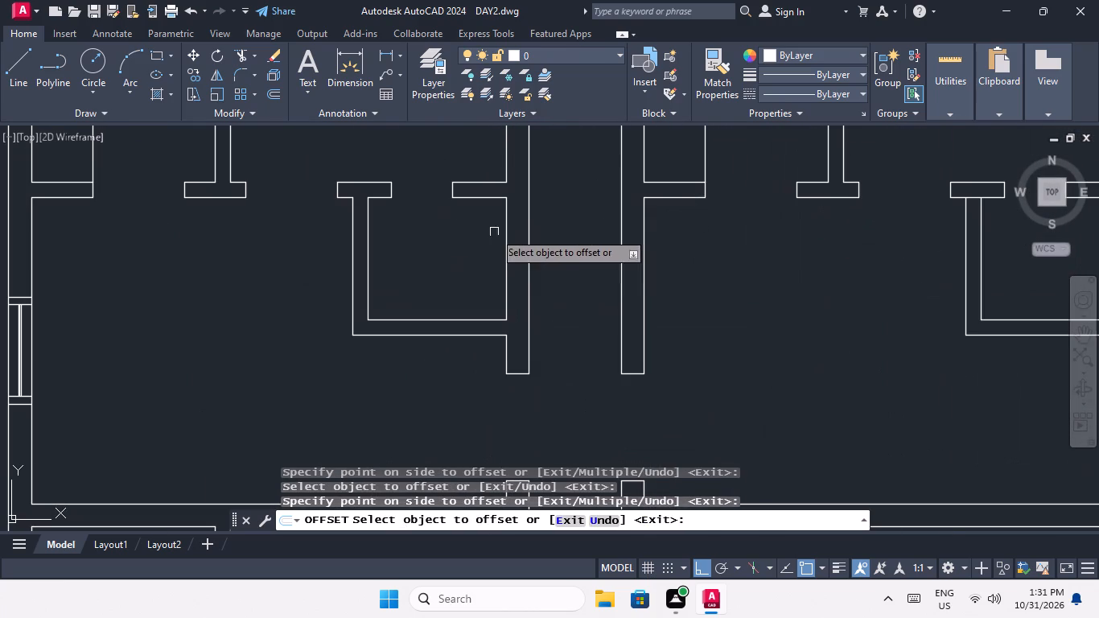
click(521, 259)
drag(518, 185, 517, 195)
drag(520, 257, 512, 278)
click(512, 289)
Offset the midpoint line in the third-row right unit's small-room outer wall by 1' above and below.
scroll(526, 256, down, 2)
middle_drag(627, 279, 334, 299)
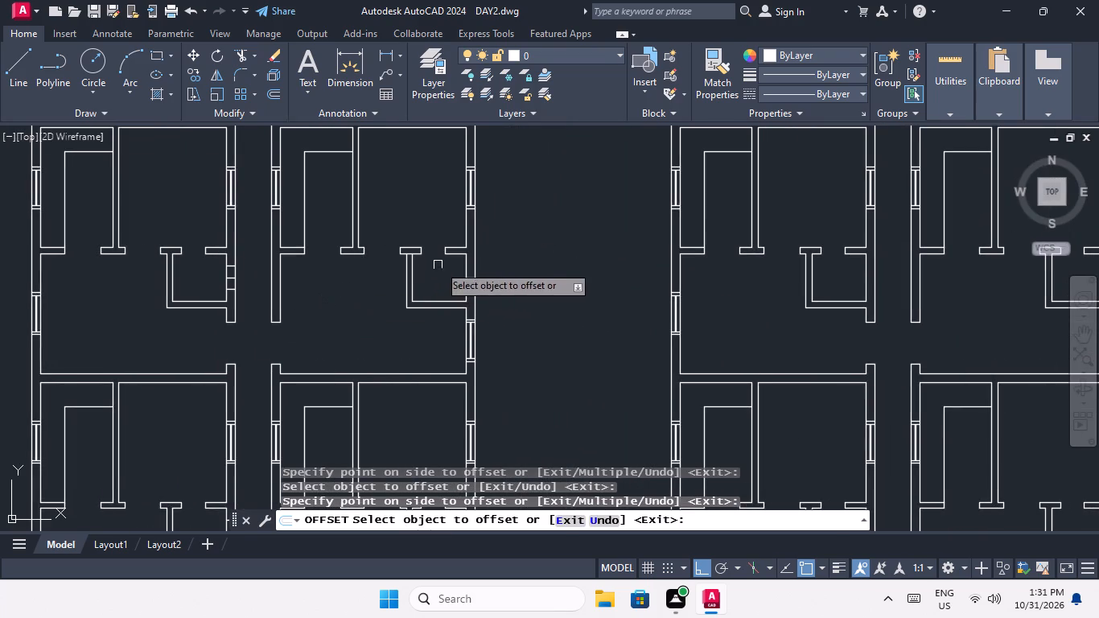
scroll(465, 270, up, 3)
drag(485, 300, 483, 288)
drag(477, 211, 481, 238)
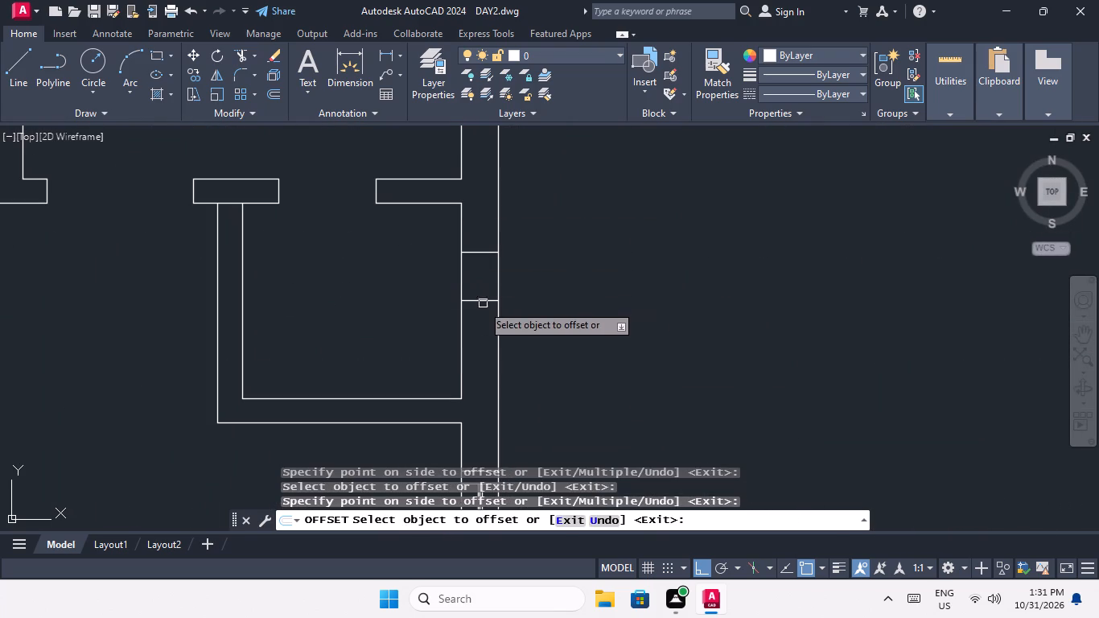
drag(483, 299, 481, 312)
click(480, 325)
Offset the midpoint line in the second-row right unit's small-room outer wall by 1' above and below.
scroll(490, 310, down, 3)
middle_drag(527, 253, 538, 391)
scroll(545, 248, down, 1)
middle_drag(545, 299, 545, 363)
scroll(517, 279, up, 4)
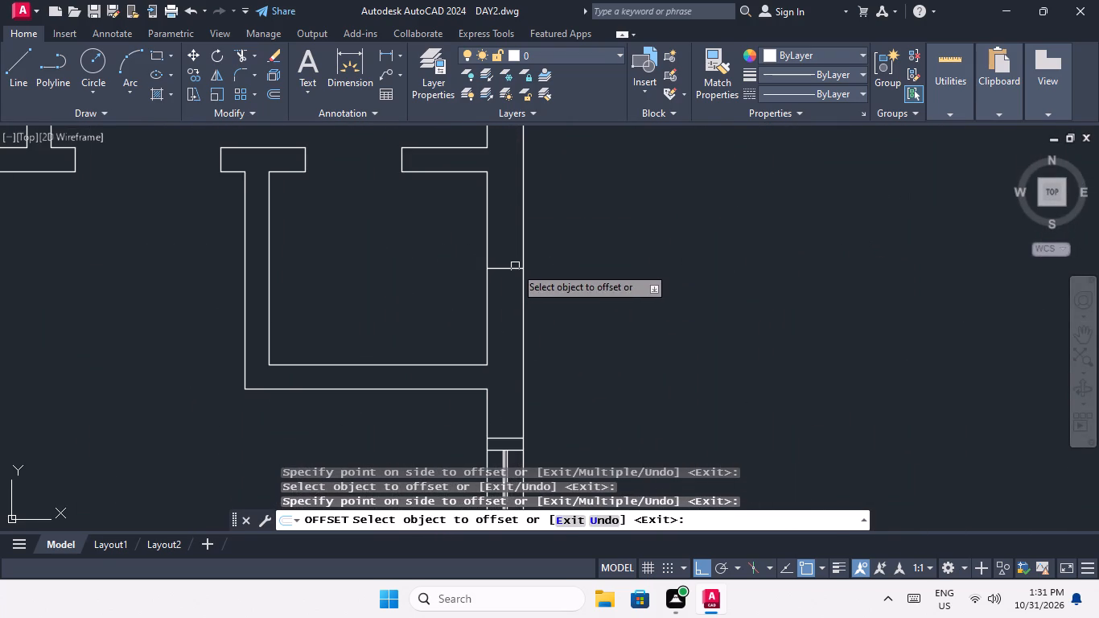
drag(515, 266, 515, 259)
click(518, 207)
drag(511, 268, 505, 295)
click(503, 307)
Offset the midpoint line in the second-row left unit's small-room corridor wall by 1' above and below.
scroll(510, 298, down, 3)
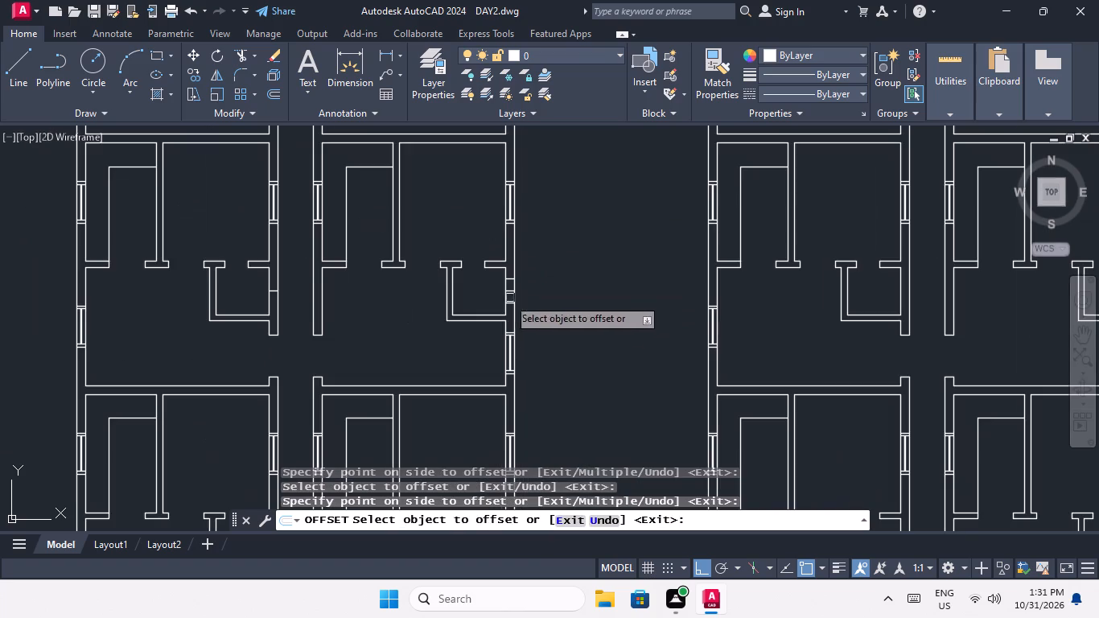
scroll(270, 285, up, 4)
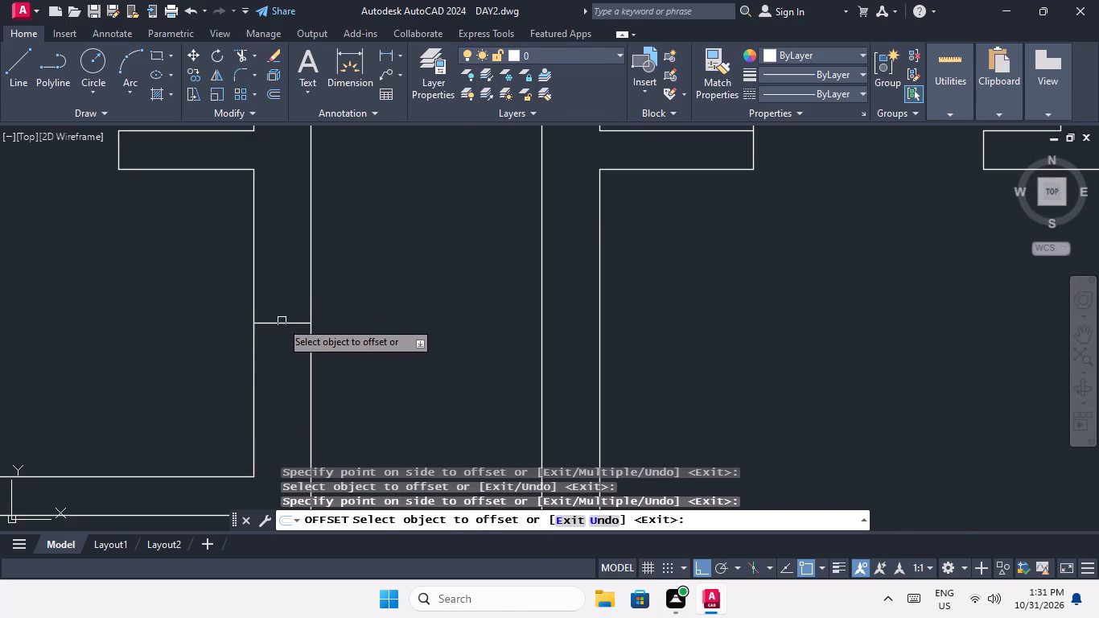
drag(281, 321, 282, 309)
drag(298, 260, 298, 277)
drag(290, 326, 288, 342)
click(285, 375)
Offset the midpoint line in the top-row left unit's small-room corridor wall by 1' above and below.
scroll(310, 293, down, 4)
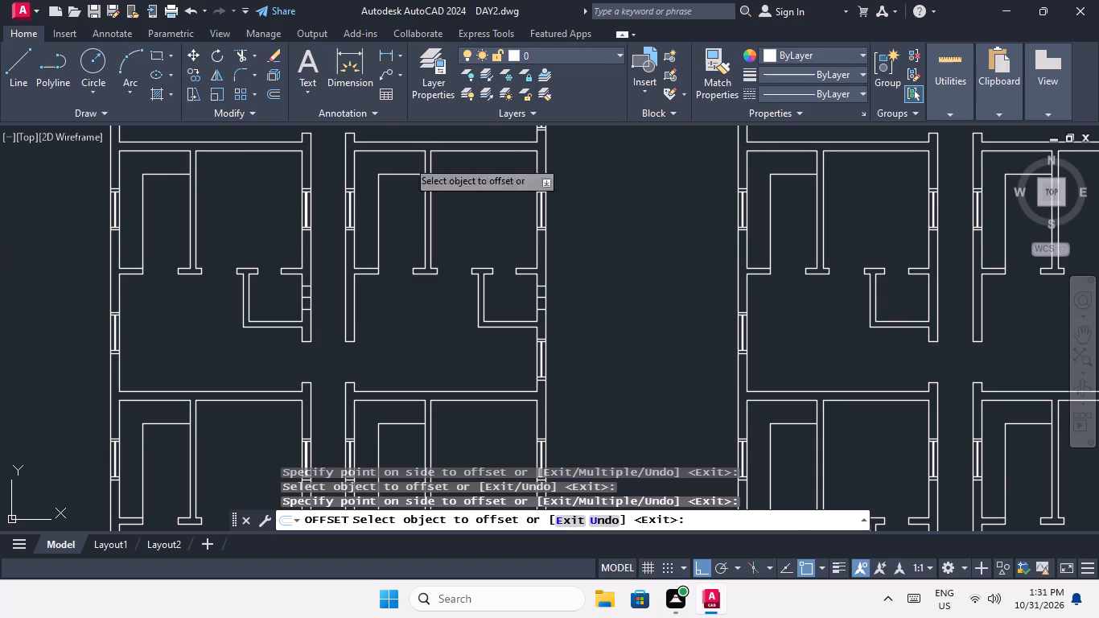
scroll(333, 307, down, 2)
middle_drag(335, 320, 339, 410)
scroll(340, 299, up, 4)
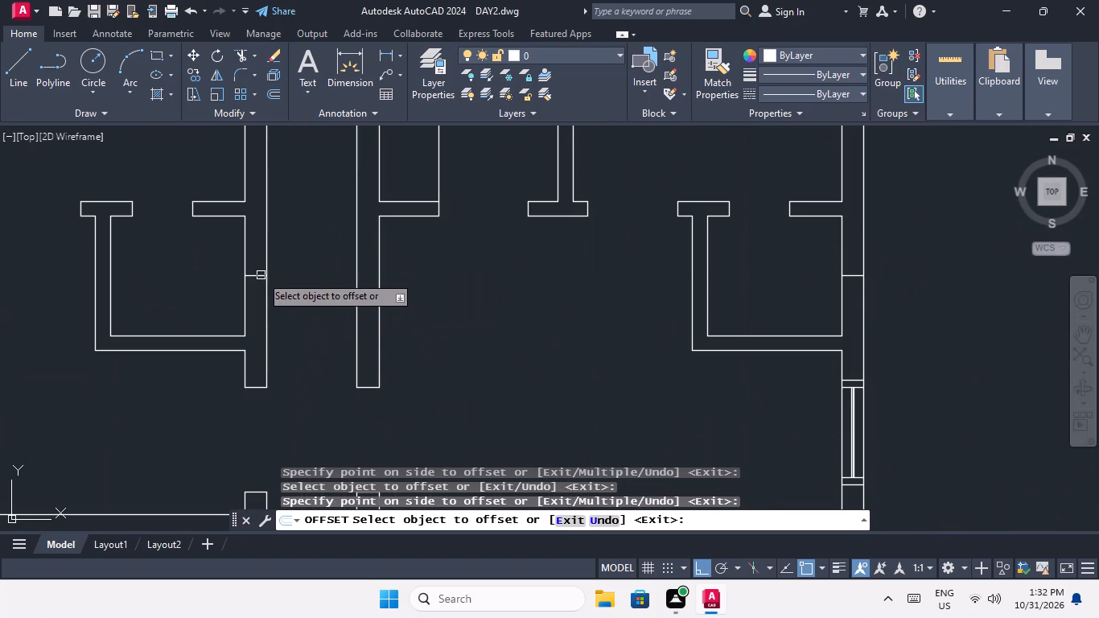
click(260, 275)
click(252, 245)
drag(255, 274, 255, 309)
click(256, 311)
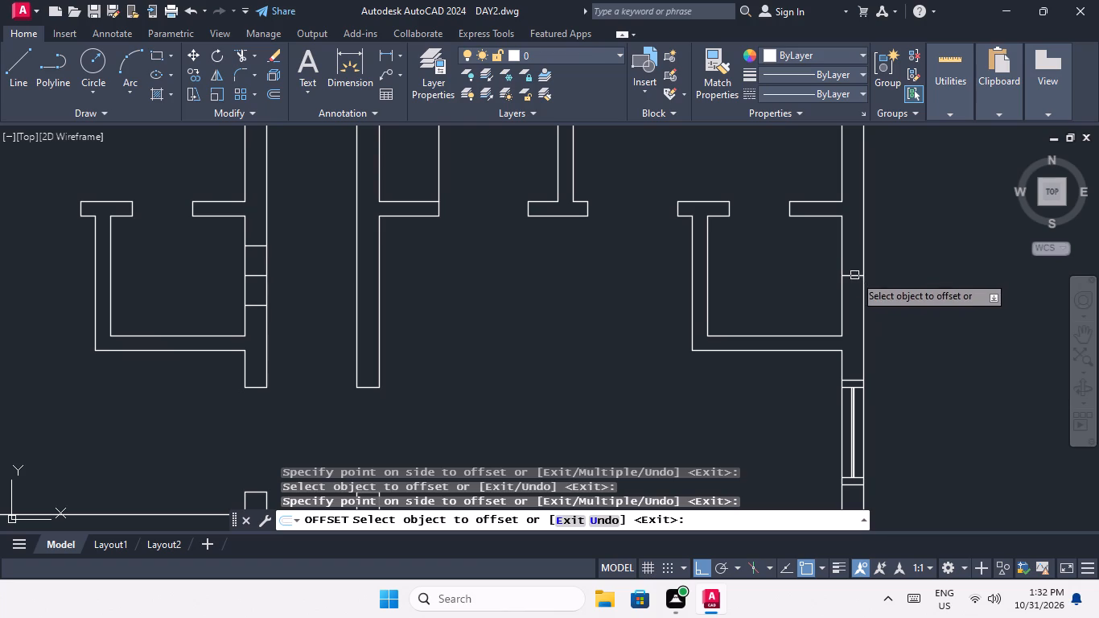
Offset the midpoint line in the top-row right unit's small-room outer wall by 1' above and below.
drag(854, 275, 854, 262)
drag(854, 247, 855, 255)
drag(854, 276, 857, 300)
click(862, 313)
scroll(864, 282, down, 3)
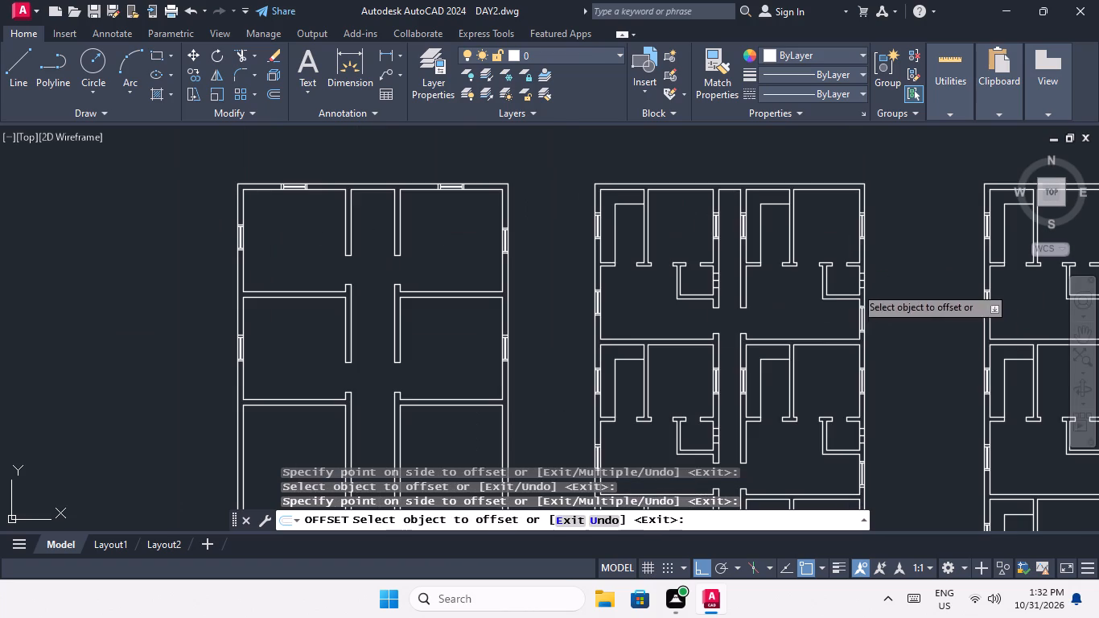
key(Escape)
key(Escape)
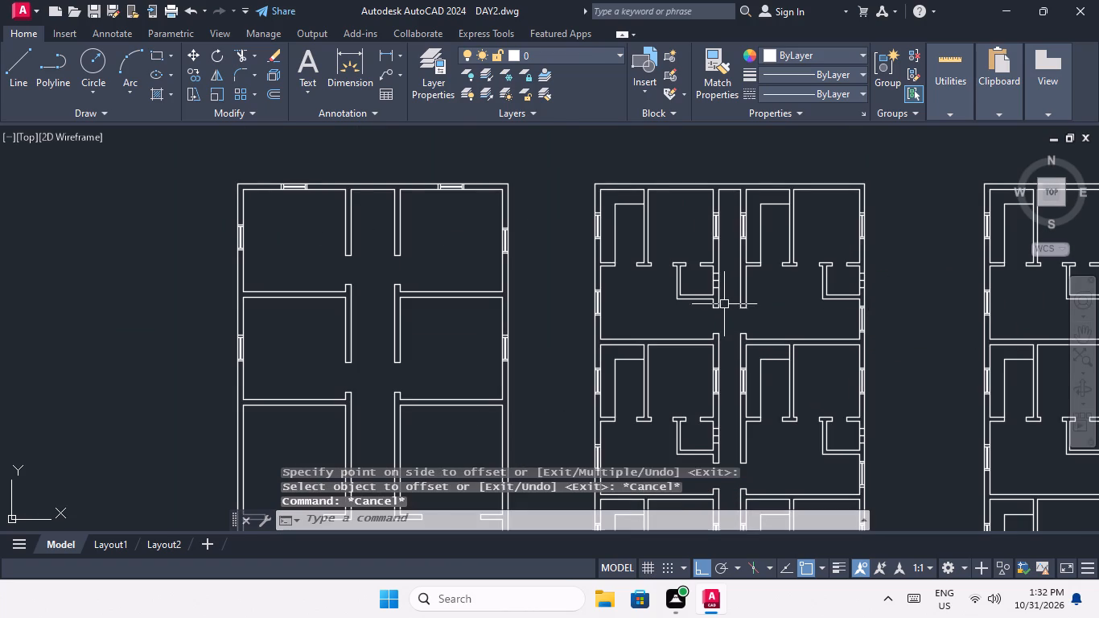
Erase the middle of the three lines across the top-row left unit's small-room corridor wall.
scroll(723, 283, up, 6)
drag(694, 319, 694, 319)
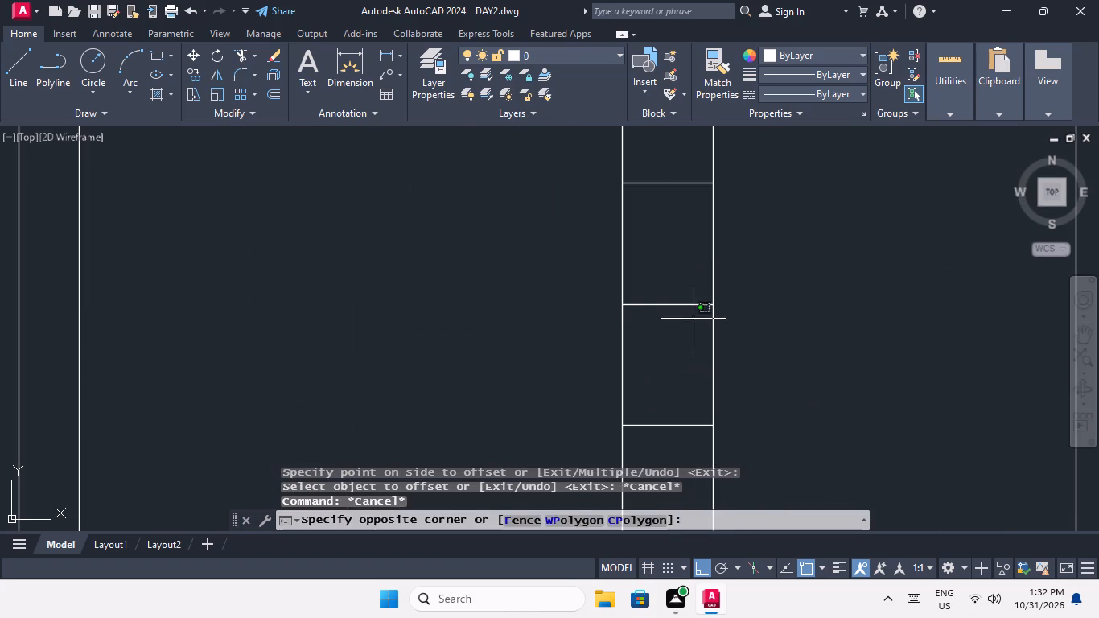
drag(694, 319, 686, 299)
click(677, 257)
key(Delete)
Erase the middle of the three lines across the top-row right unit's small-room outer wall.
scroll(677, 257, down, 6)
middle_drag(700, 297, 280, 402)
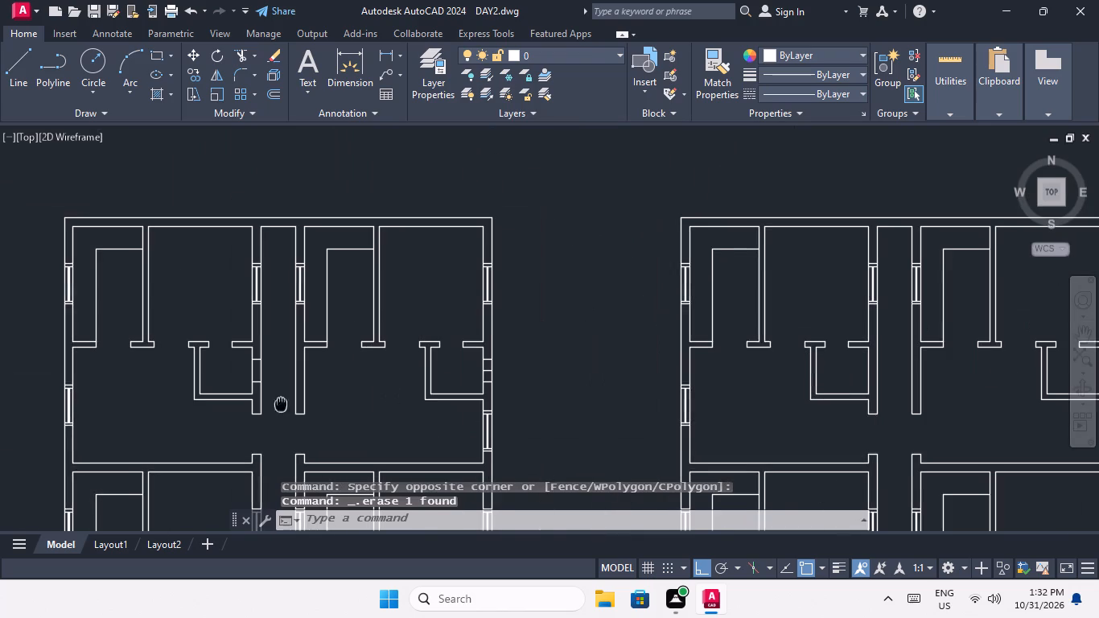
middle_drag(280, 402, 279, 402)
scroll(489, 373, up, 4)
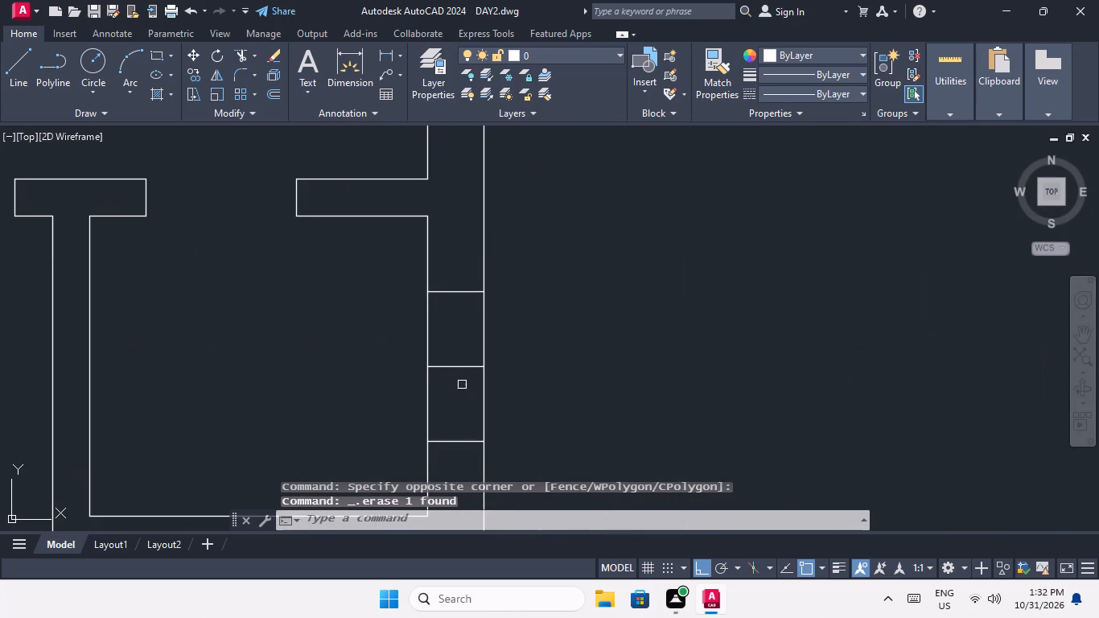
click(457, 385)
click(455, 356)
key(Delete)
Erase the middle of the three lines across the second-row left unit's small-room corridor wall.
scroll(464, 318, down, 4)
middle_drag(477, 320, 520, 235)
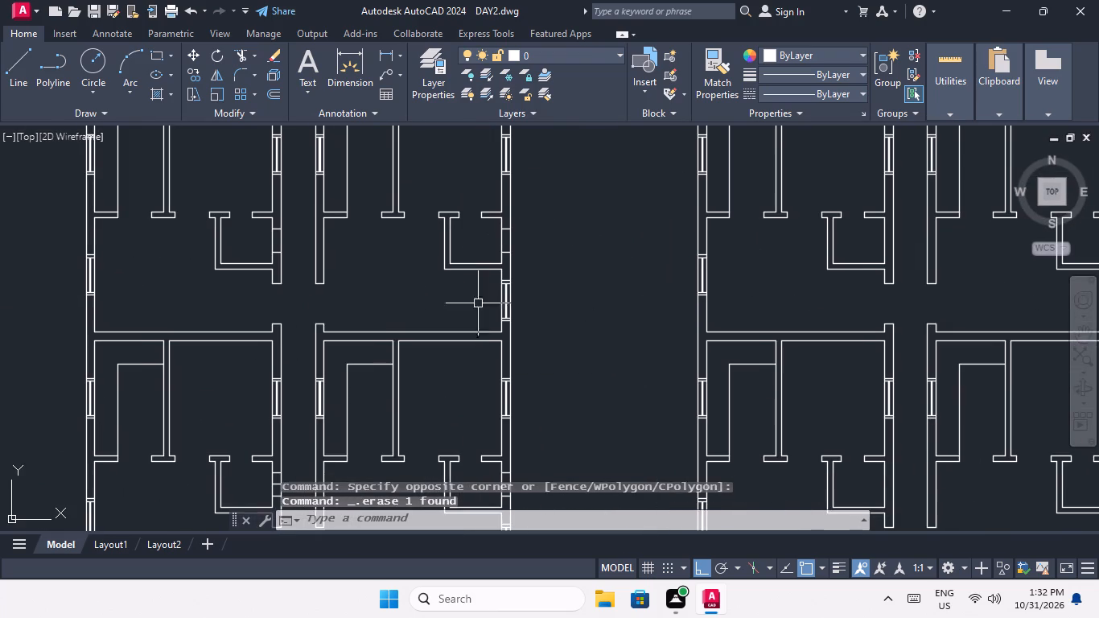
middle_drag(409, 362, 606, 252)
scroll(478, 403, up, 4)
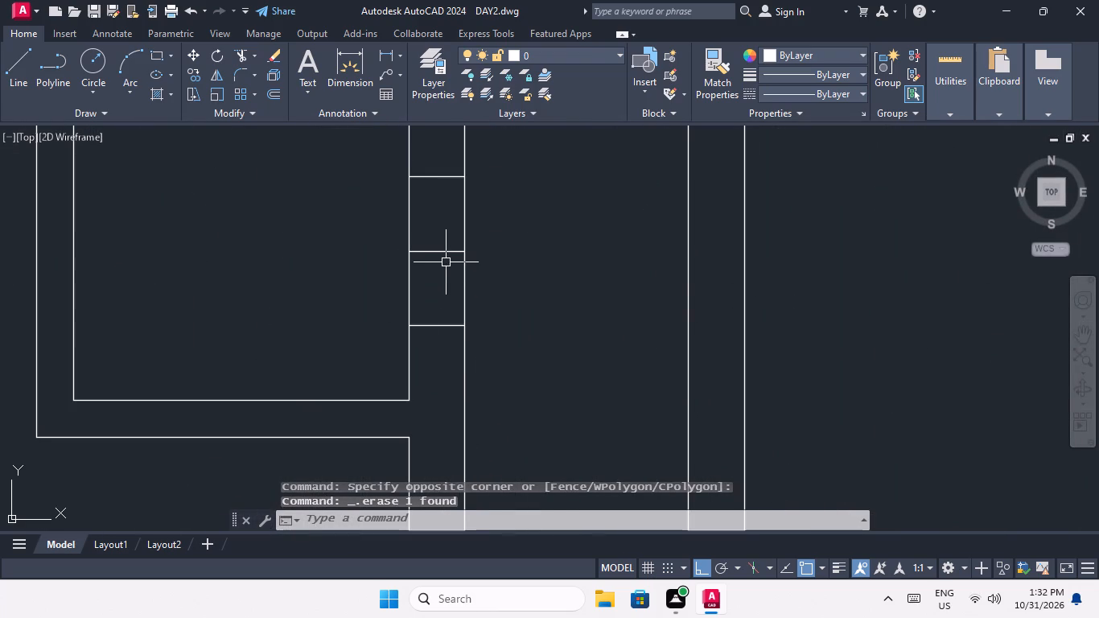
click(447, 264)
click(433, 224)
key(Delete)
Erase the middle of the three lines across the second-row right unit's small-room outer wall.
scroll(434, 239, down, 5)
scroll(579, 245, up, 5)
click(610, 226)
click(586, 183)
key(Delete)
Erase the middle of the three lines across the third-row left unit's small-room corridor wall.
scroll(608, 212, down, 4)
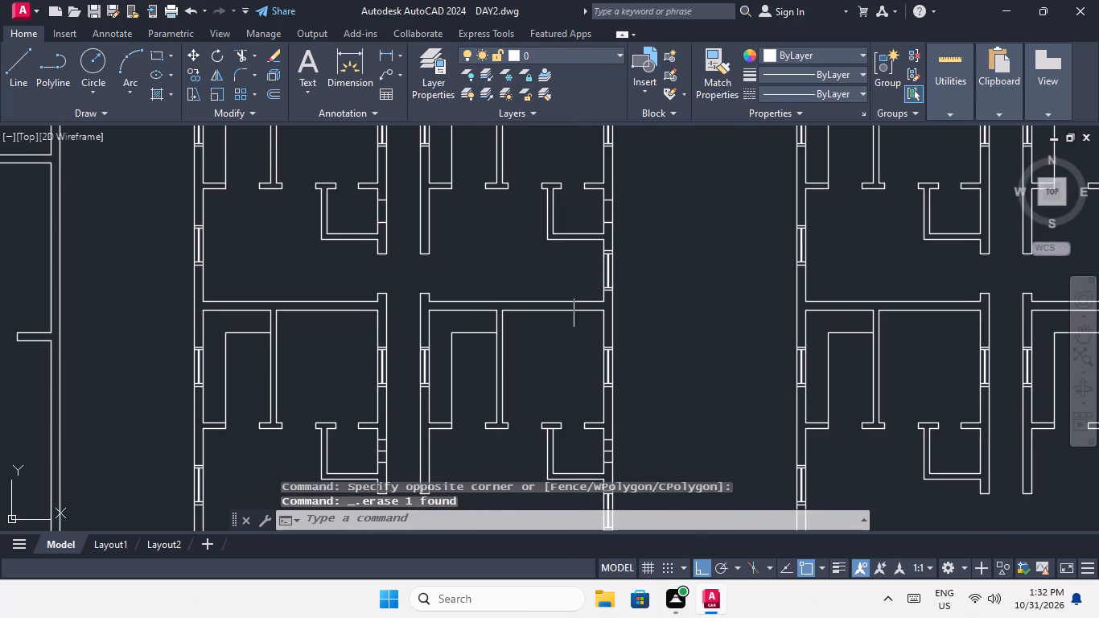
middle_drag(568, 298, 631, 192)
middle_drag(475, 352, 472, 337)
scroll(474, 377, down, 1)
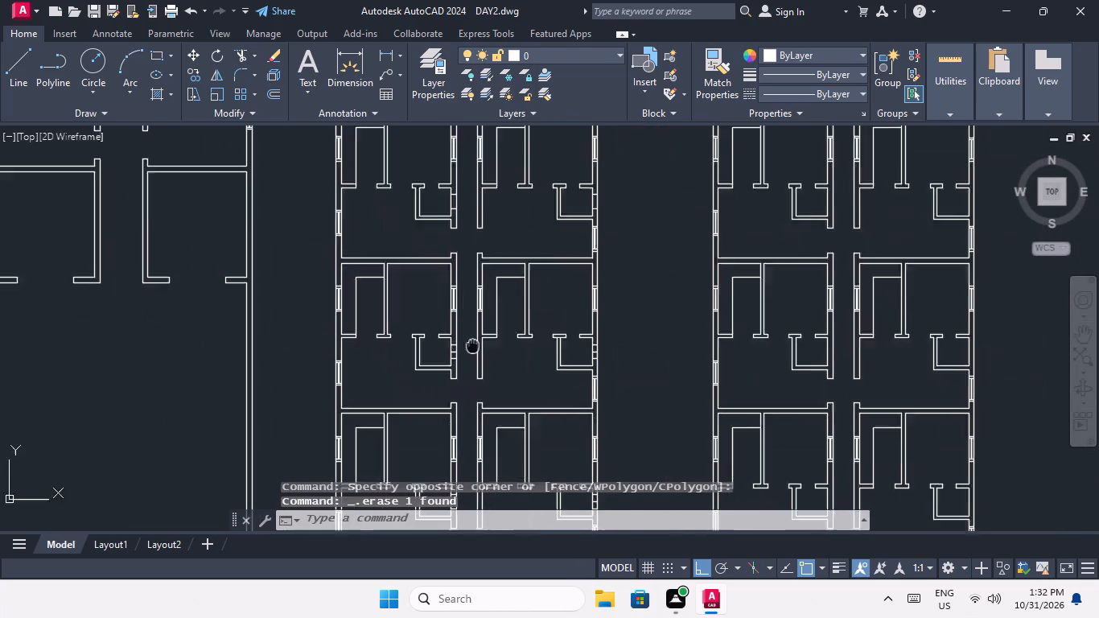
middle_drag(472, 337, 475, 295)
scroll(470, 292, up, 5)
drag(331, 282, 329, 274)
click(323, 243)
key(Delete)
Erase the middle of the three lines across the third-row right unit's small-room outer wall.
scroll(322, 242, down, 5)
scroll(558, 251, up, 5)
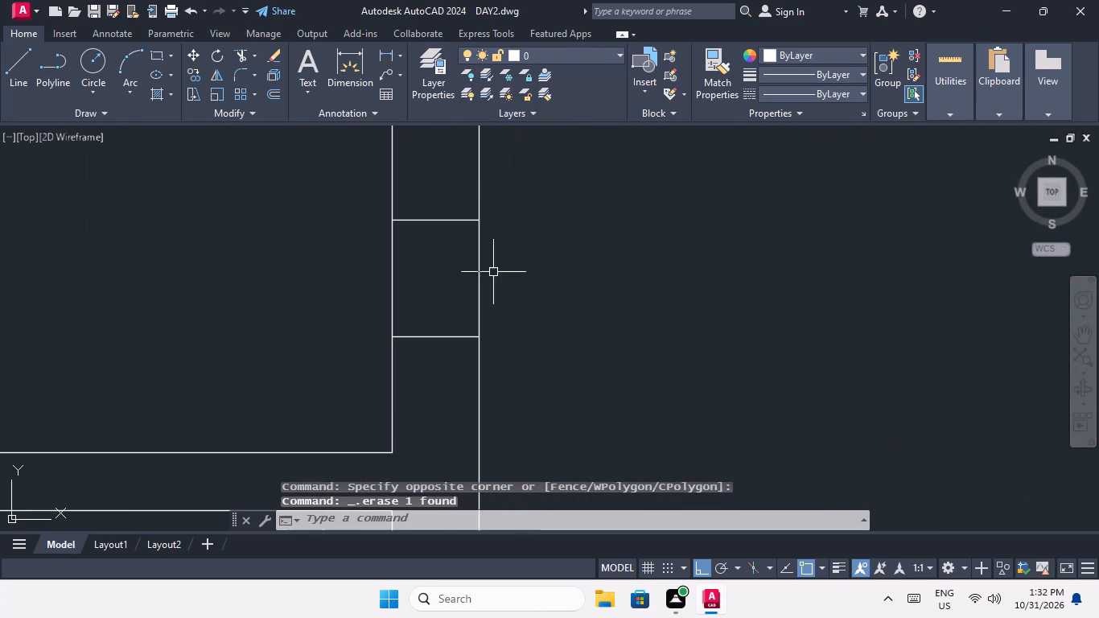
click(458, 252)
click(426, 181)
key(Delete)
Erase the middle of the three lines across the bottom-row left unit's small-room corridor wall.
scroll(430, 210, down, 4)
scroll(553, 189, down, 1)
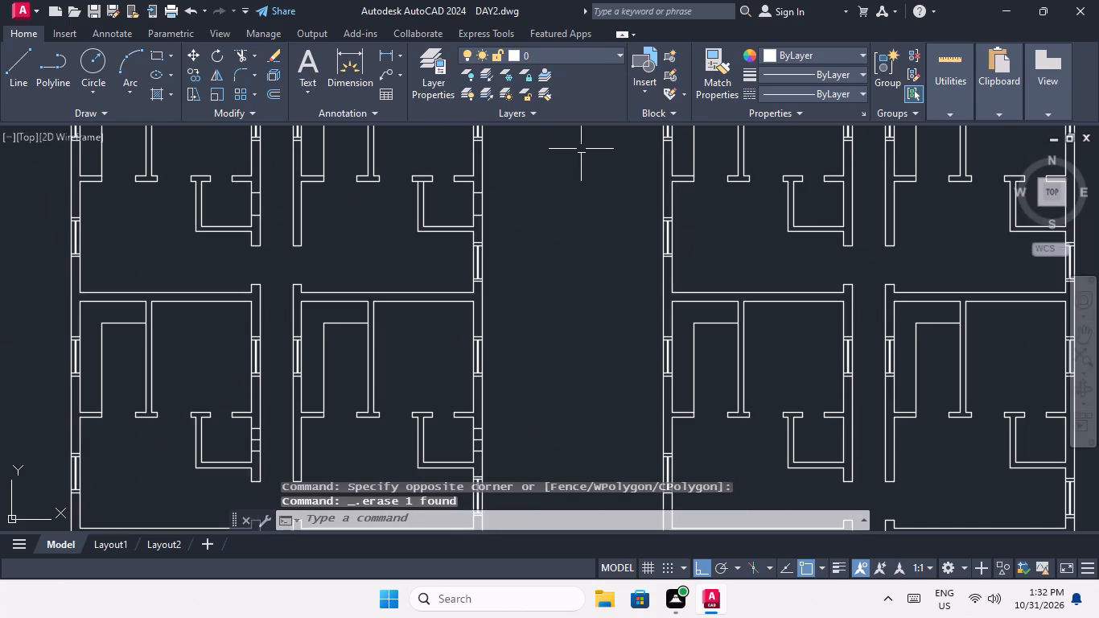
middle_drag(517, 249, 605, 142)
scroll(351, 315, up, 5)
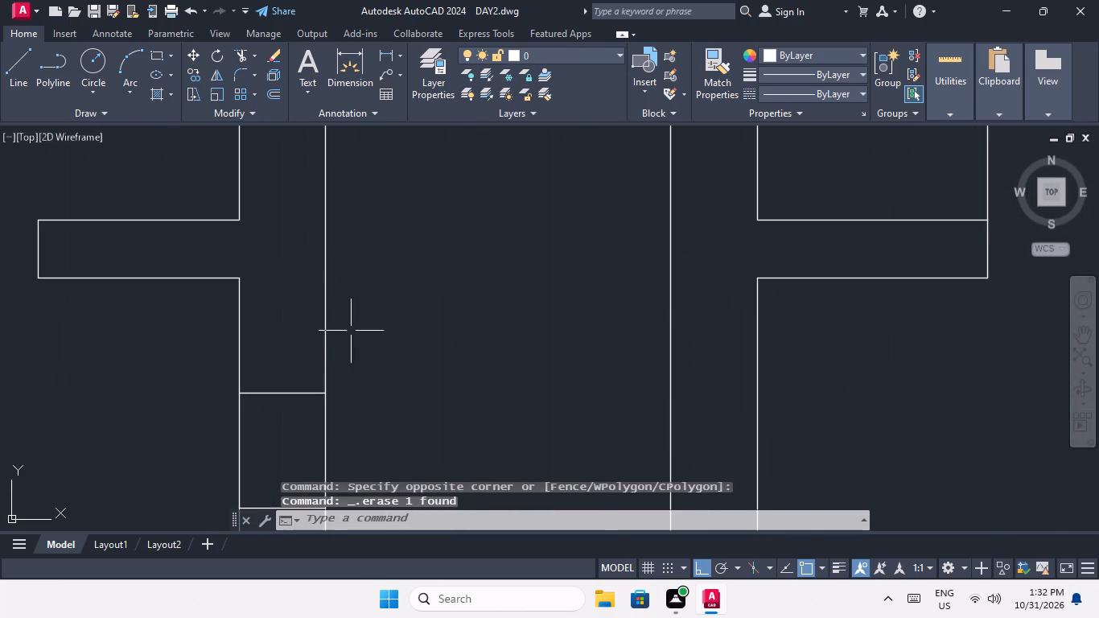
middle_drag(356, 321, 496, 142)
scroll(484, 161, down, 2)
scroll(460, 228, down, 2)
scroll(460, 228, up, 3)
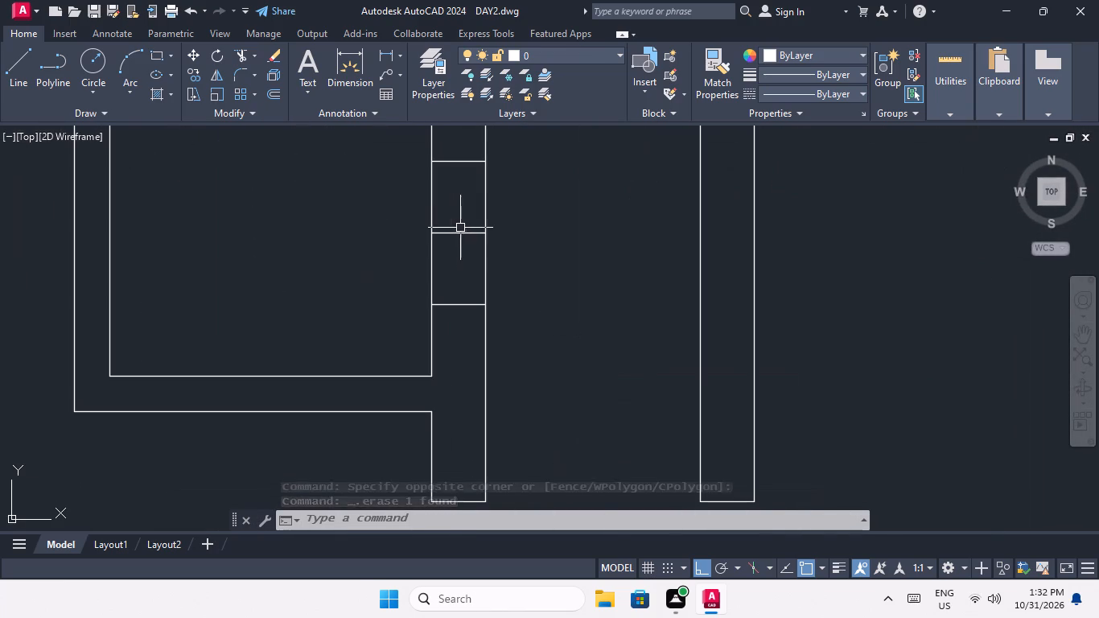
drag(461, 251, 459, 244)
click(449, 200)
key(Delete)
Erase the middle of the three lines across the bottom-row right unit's small-room outer wall.
scroll(458, 205, down, 4)
middle_drag(557, 262, 407, 291)
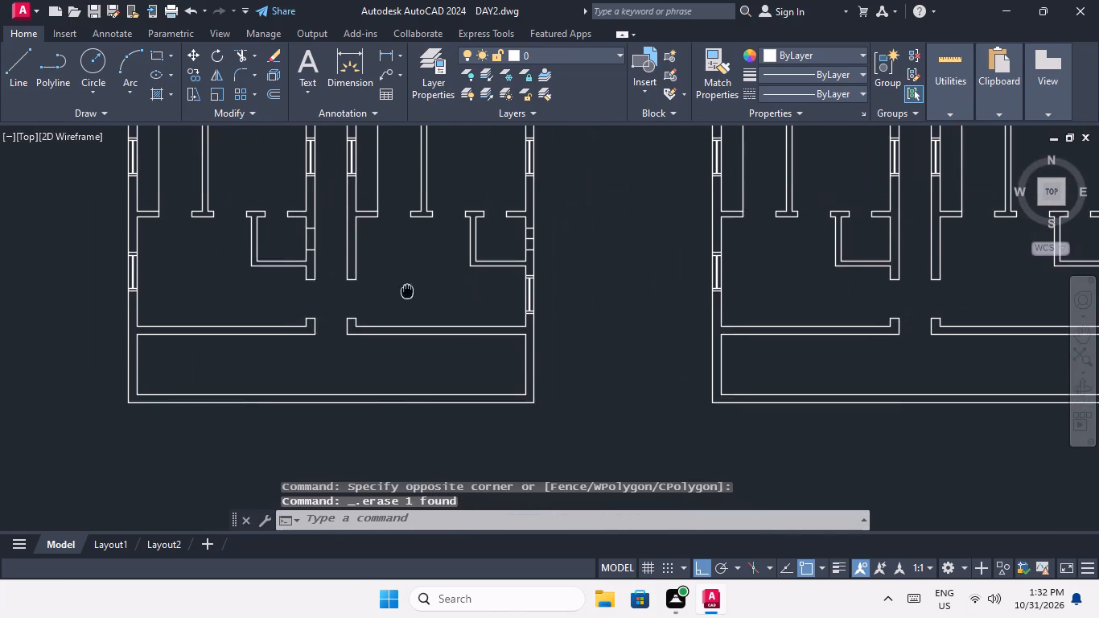
middle_drag(407, 291, 405, 292)
scroll(531, 231, up, 3)
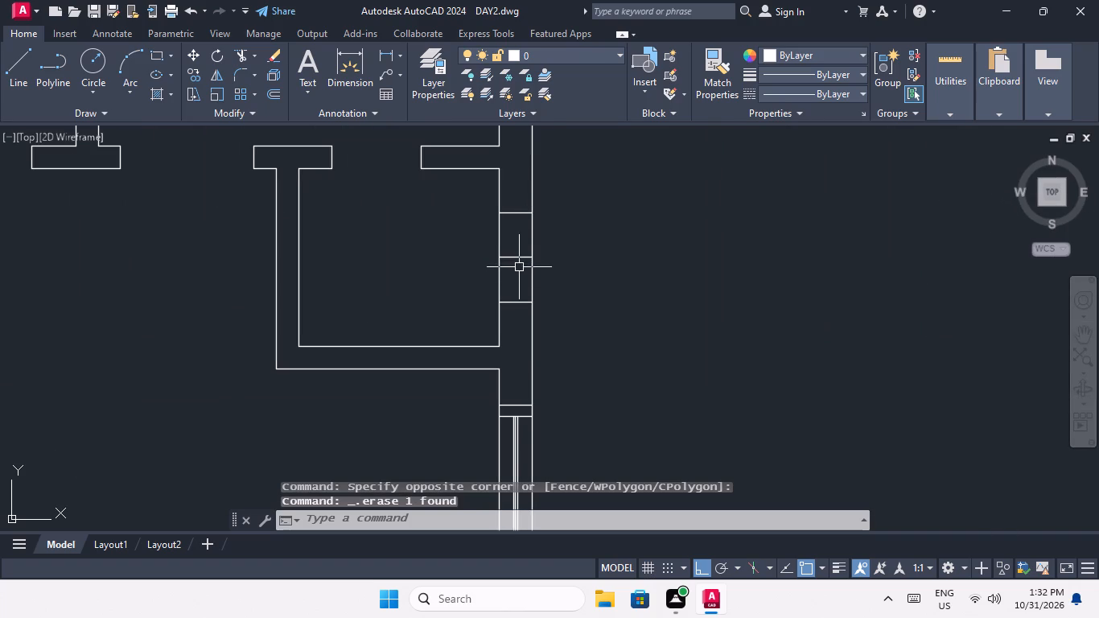
click(519, 267)
click(502, 240)
key(Delete)
Offset both opening lines 3" outward in the bottom-row left unit's small-room corridor wall in the second plan.
scroll(507, 244, down, 4)
middle_drag(574, 237, 544, 386)
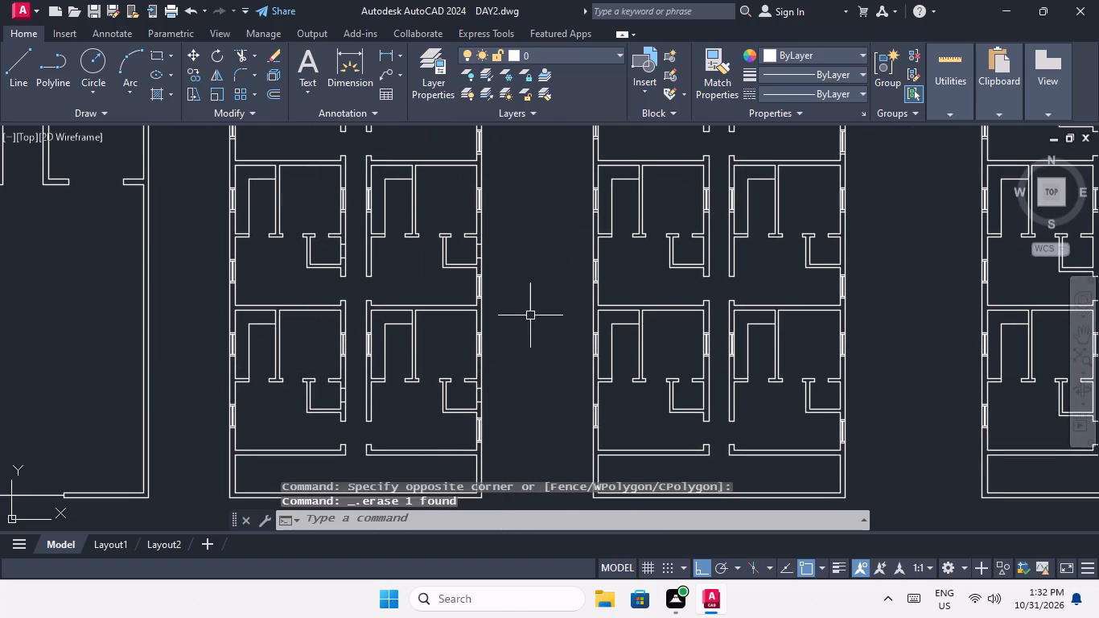
key(Escape)
key(Escape)
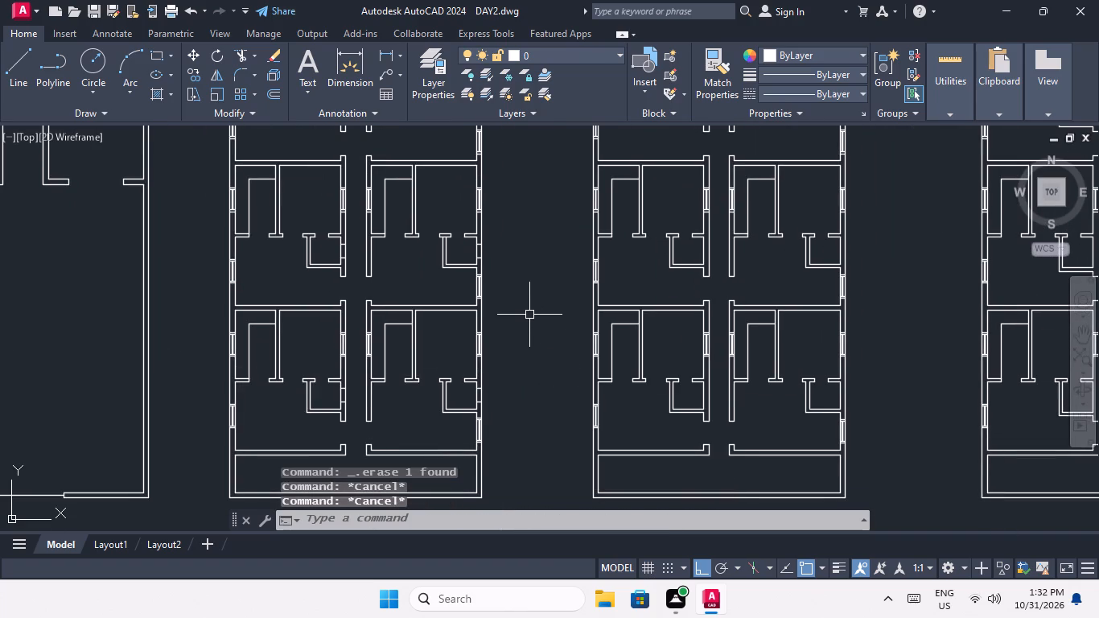
key(o)
key(Return)
text(3")
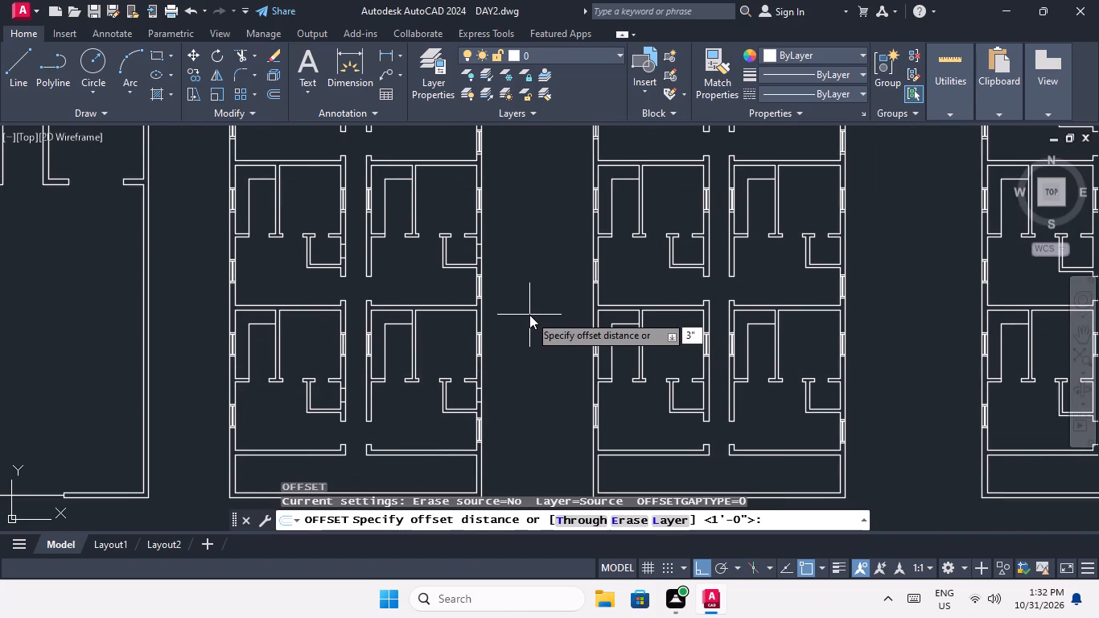
key(Return)
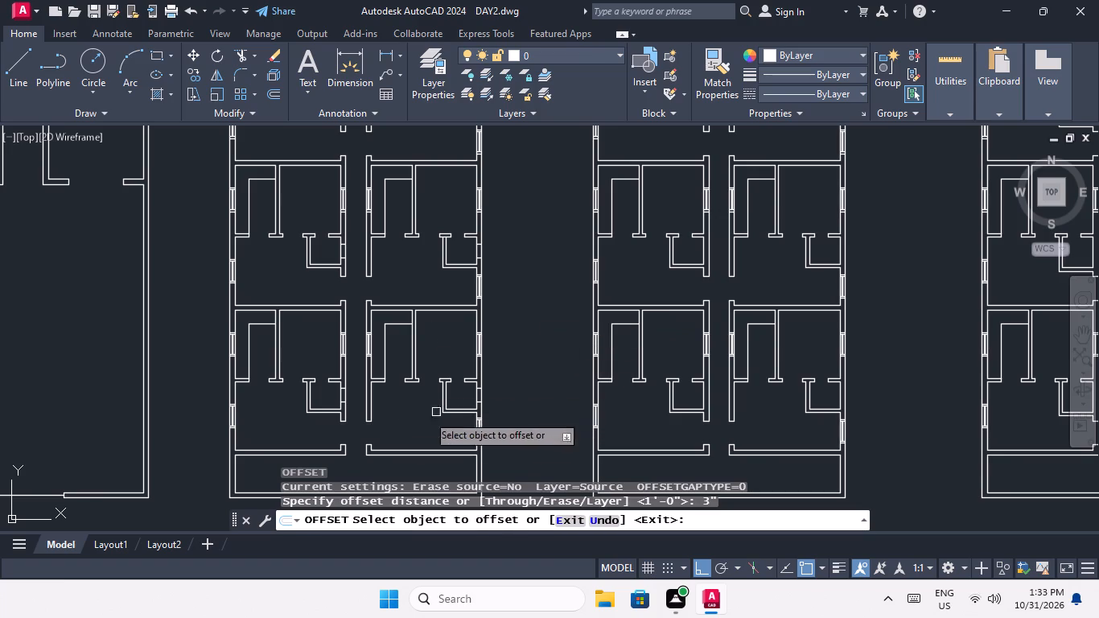
scroll(348, 418, up, 3)
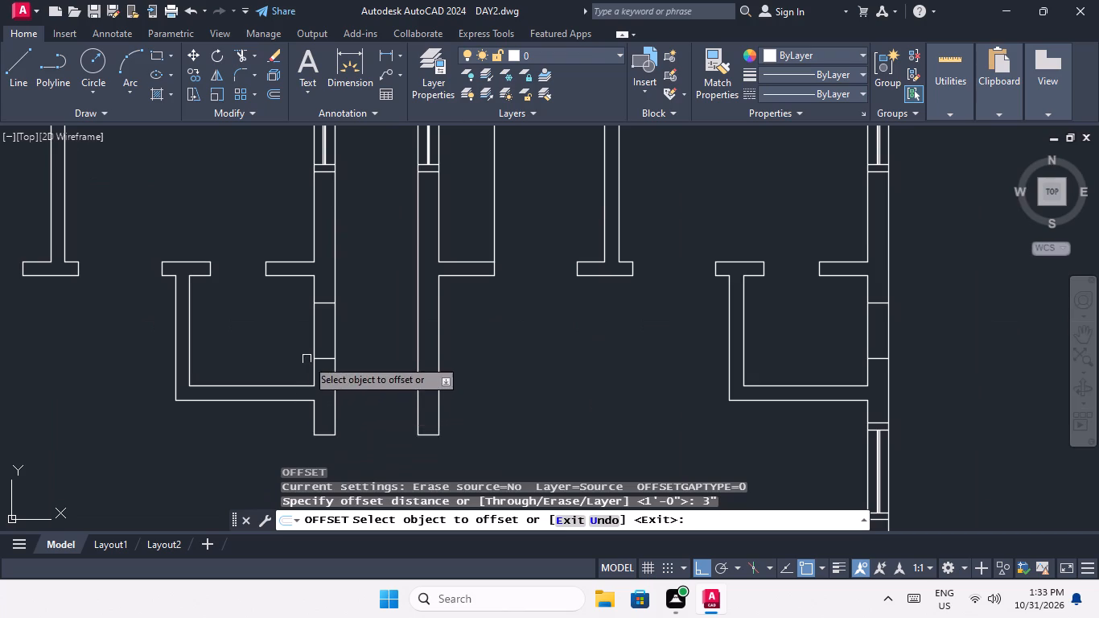
scroll(307, 359, up, 3)
drag(374, 366, 370, 381)
click(364, 426)
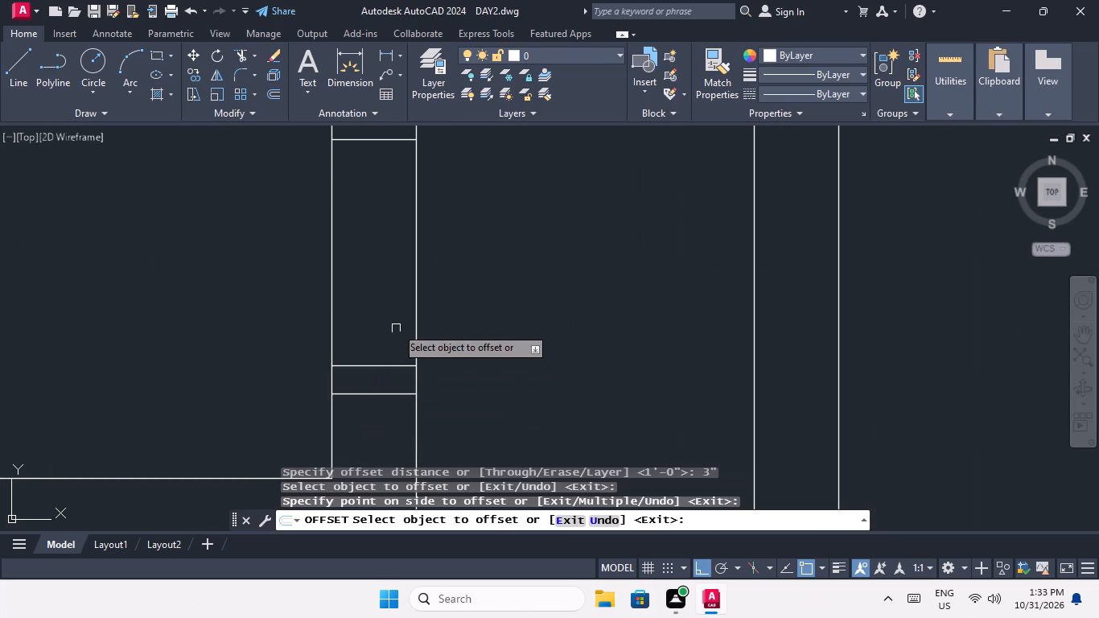
scroll(396, 319, down, 2)
click(389, 249)
click(393, 227)
Offset both opening lines 3" outward in the bottom-row right unit's small-room outer wall.
scroll(393, 227, down, 4)
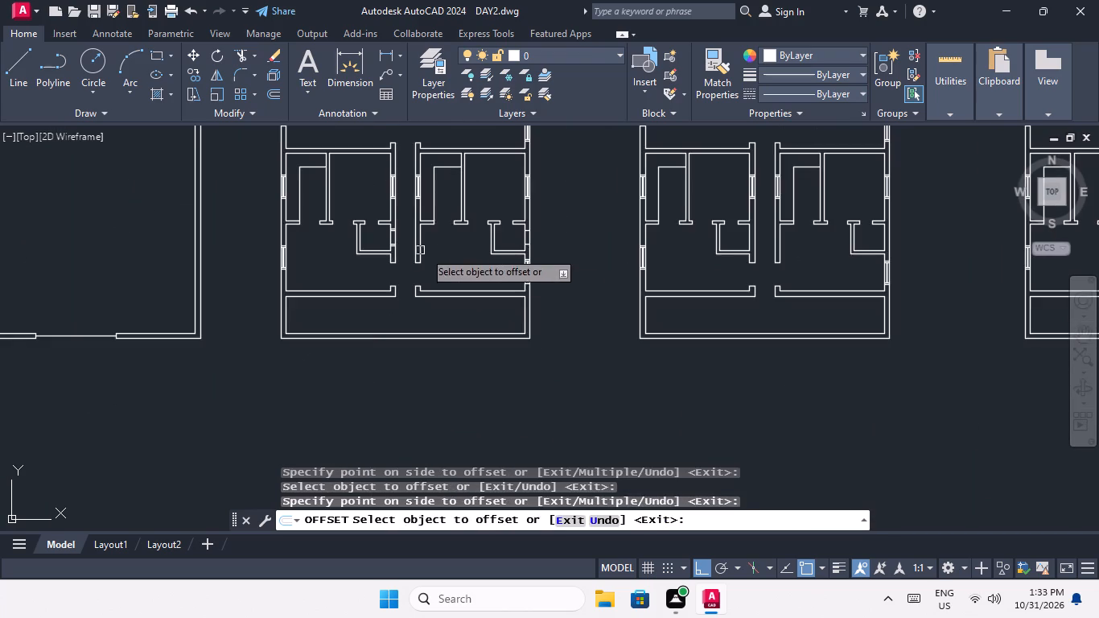
middle_drag(486, 276, 426, 332)
scroll(471, 282, up, 4)
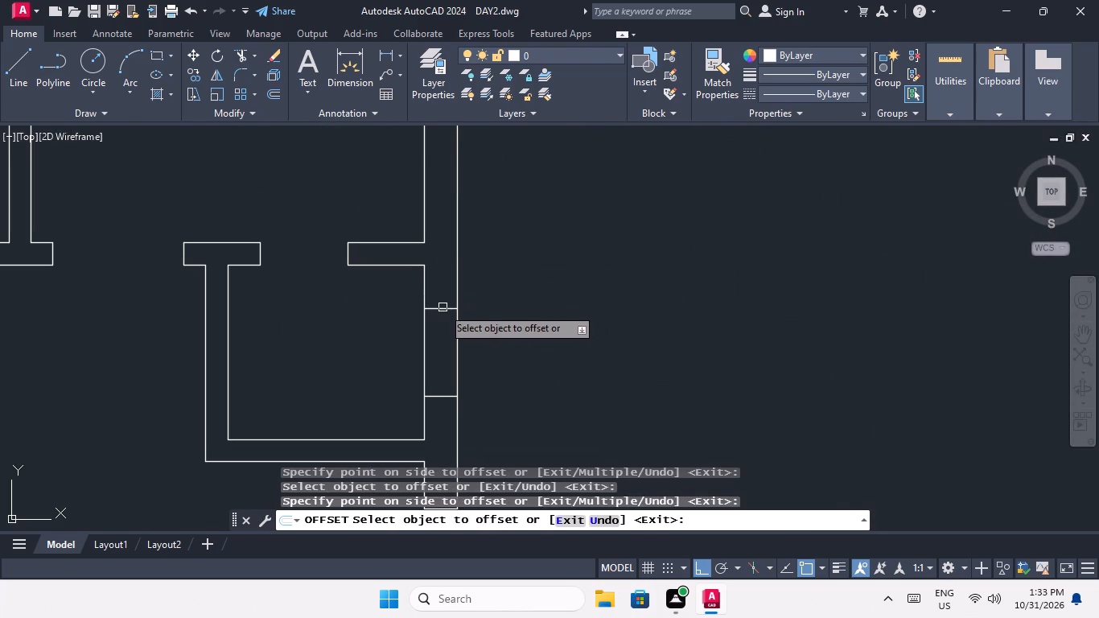
click(442, 307)
click(443, 282)
drag(442, 394, 448, 417)
click(452, 426)
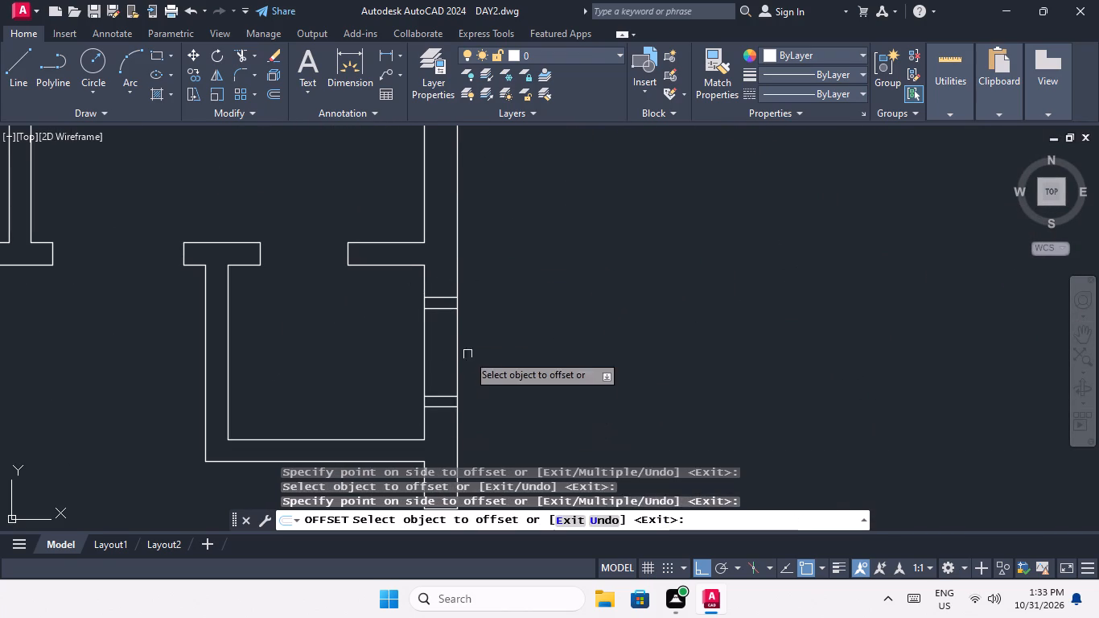
Offset both opening lines 3" outward in the third-row left unit's small-room corridor wall.
scroll(467, 353, down, 4)
middle_drag(504, 319, 504, 437)
scroll(323, 334, up, 3)
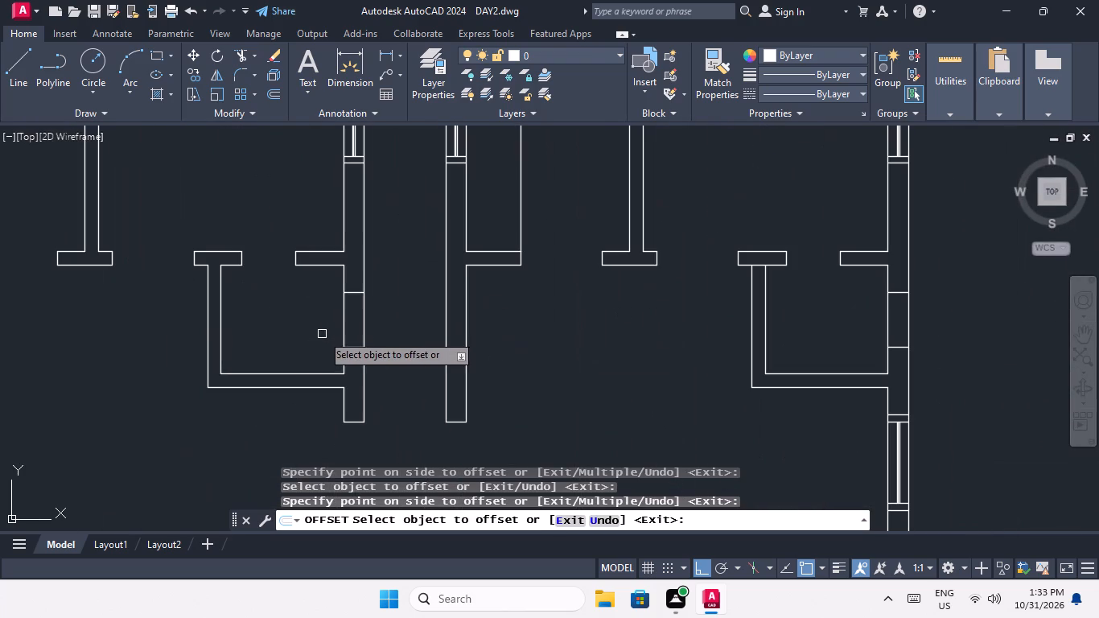
click(354, 294)
drag(356, 262, 357, 288)
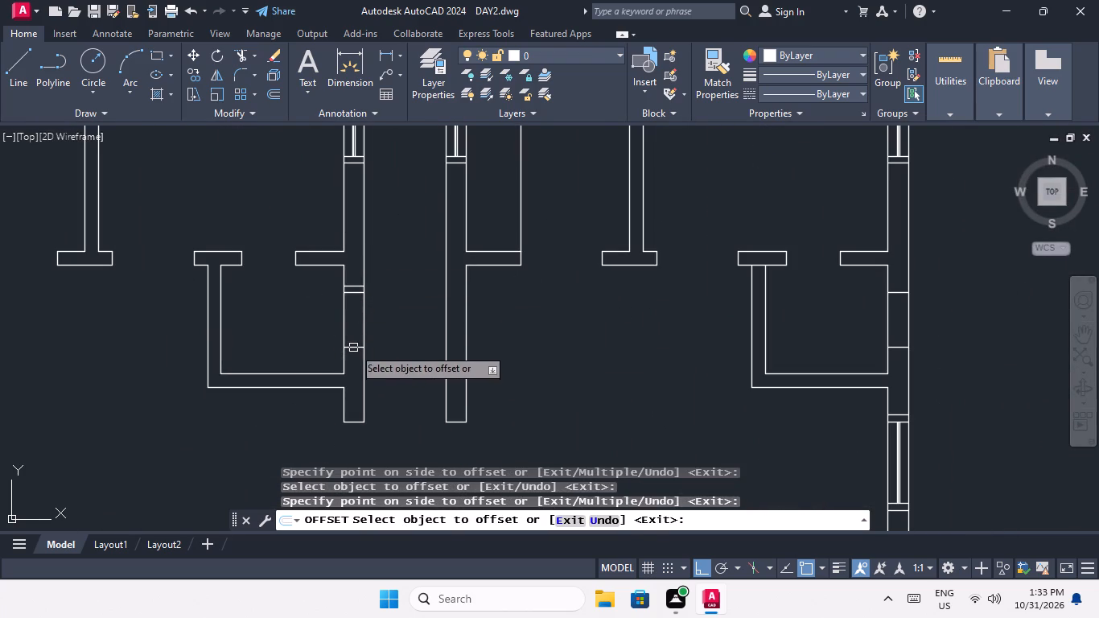
drag(353, 347, 352, 376)
click(356, 408)
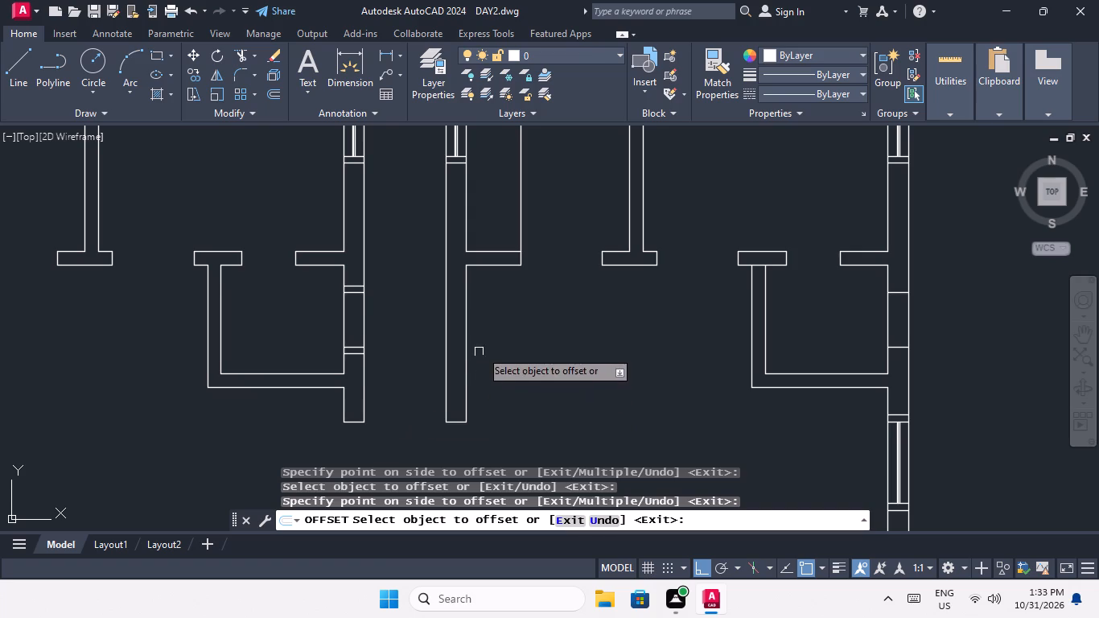
Offset both opening lines 3" outward in the third-row right unit's small-room outer wall.
scroll(488, 339, down, 1)
middle_drag(512, 356, 290, 360)
scroll(538, 322, up, 3)
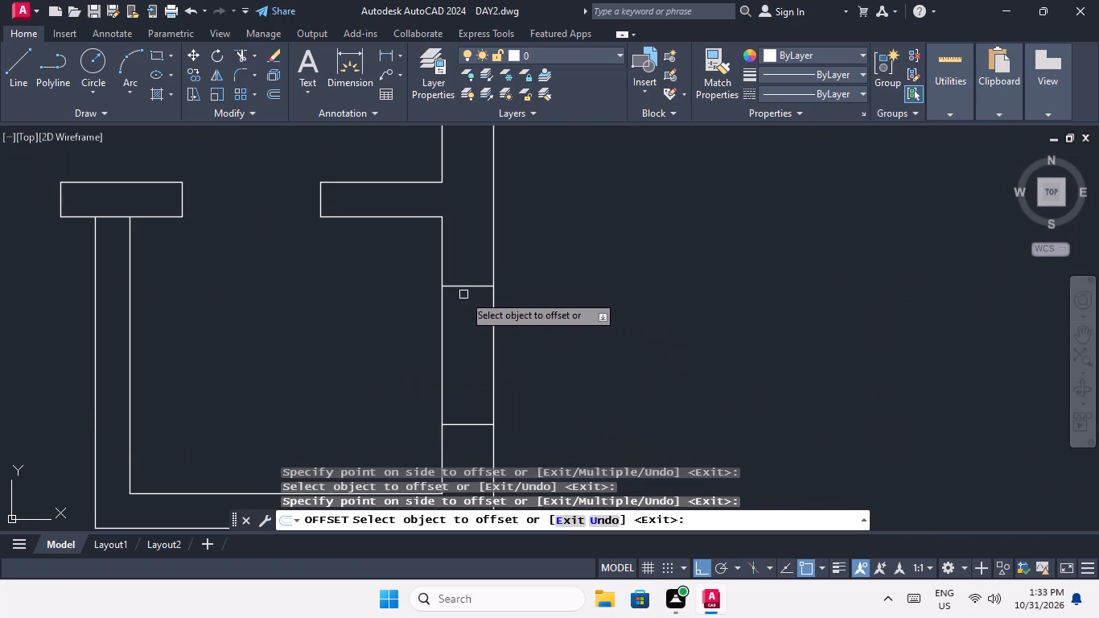
click(469, 286)
click(471, 237)
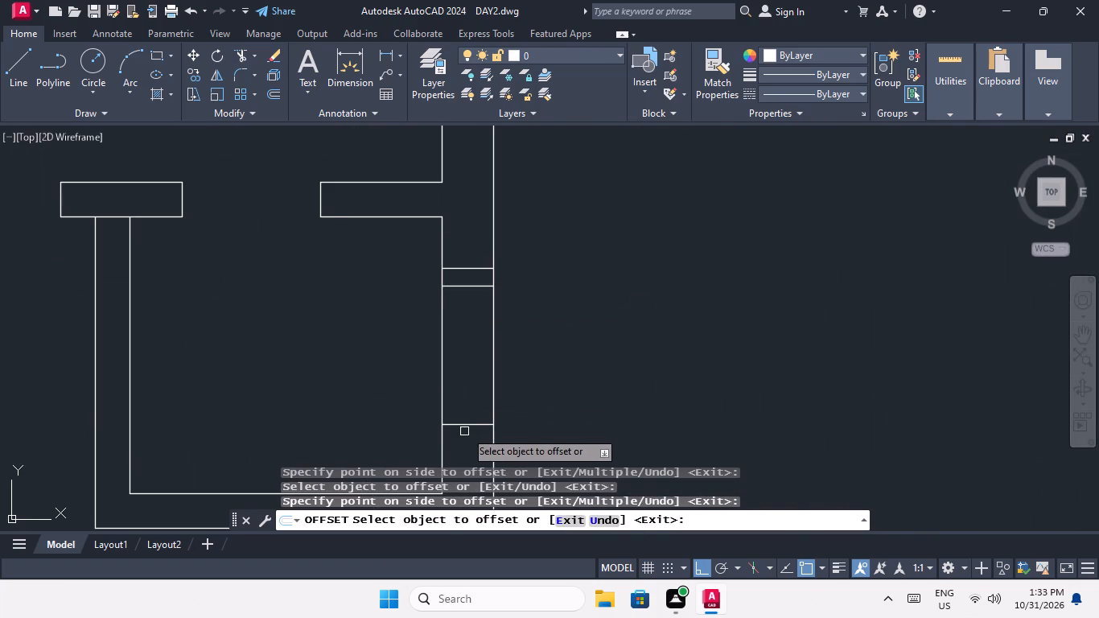
click(466, 426)
click(467, 448)
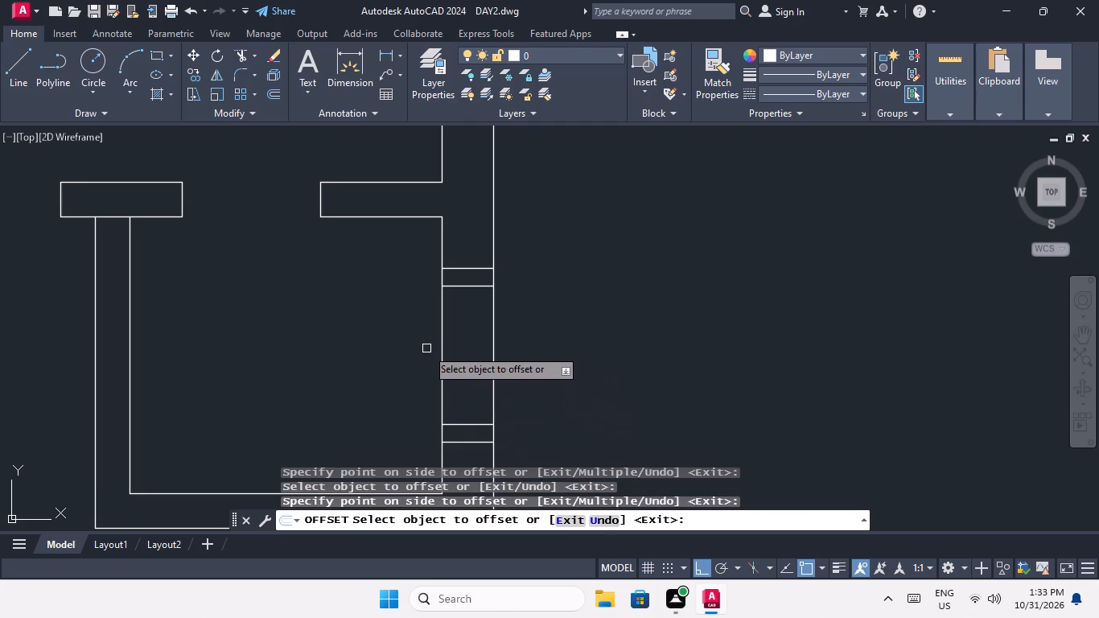
Offset both opening lines 3" outward in the second-row left unit's small-room corridor wall.
scroll(426, 348, down, 3)
middle_drag(478, 328, 478, 401)
scroll(480, 333, down, 2)
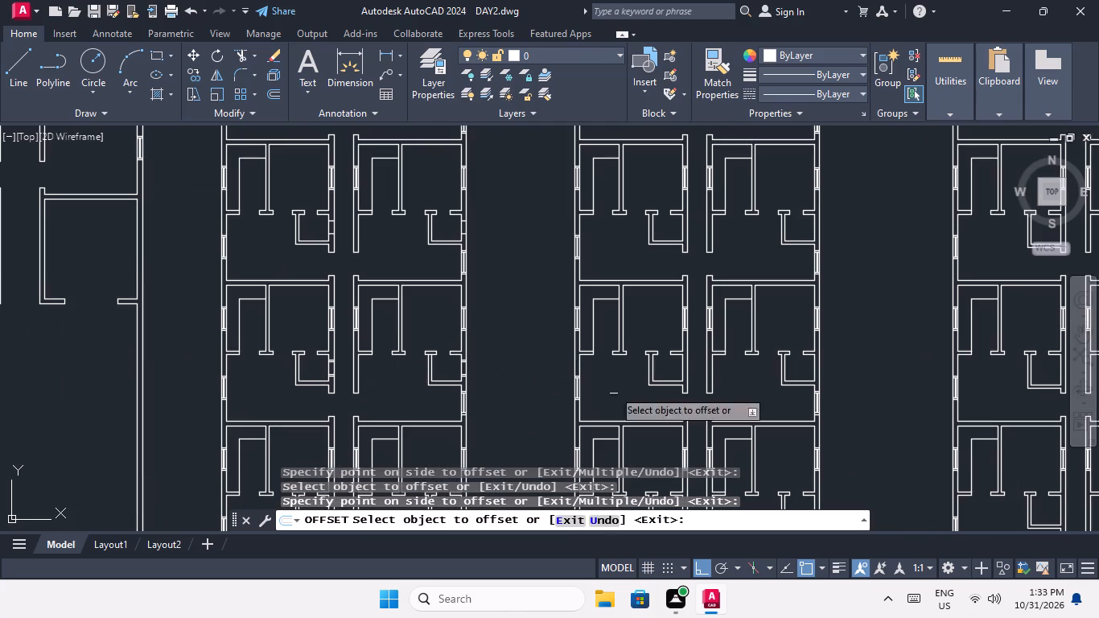
scroll(329, 218, up, 4)
drag(341, 234, 346, 218)
click(351, 200)
drag(344, 319, 344, 329)
click(339, 365)
Offset both opening lines 3" outward in the second-row right unit's small-room outer wall.
scroll(355, 286, down, 3)
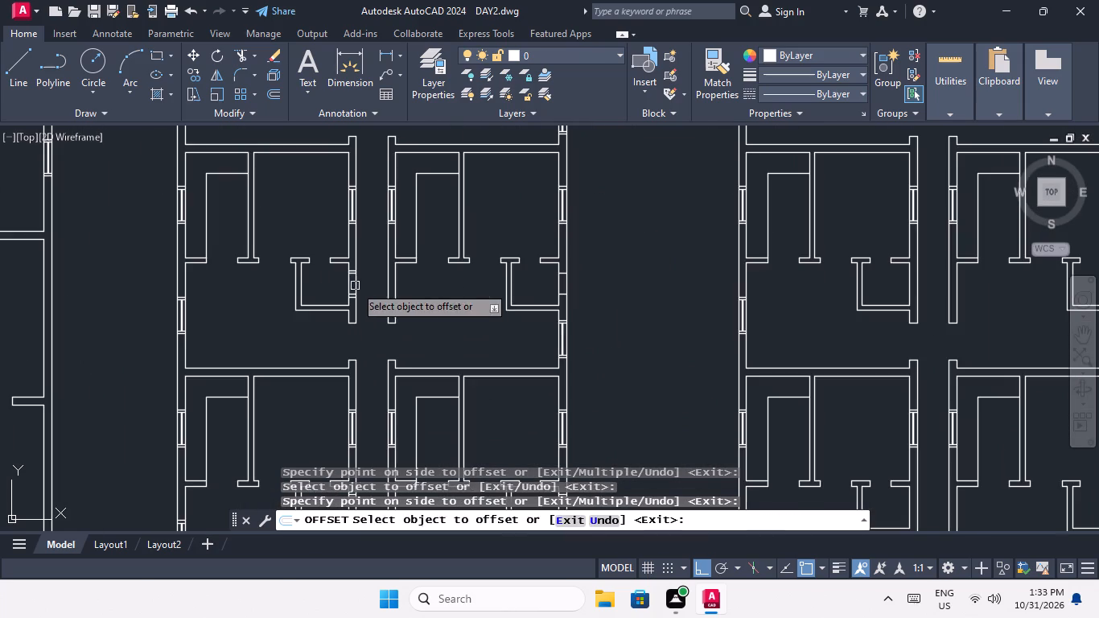
scroll(562, 288, up, 3)
drag(570, 233, 574, 215)
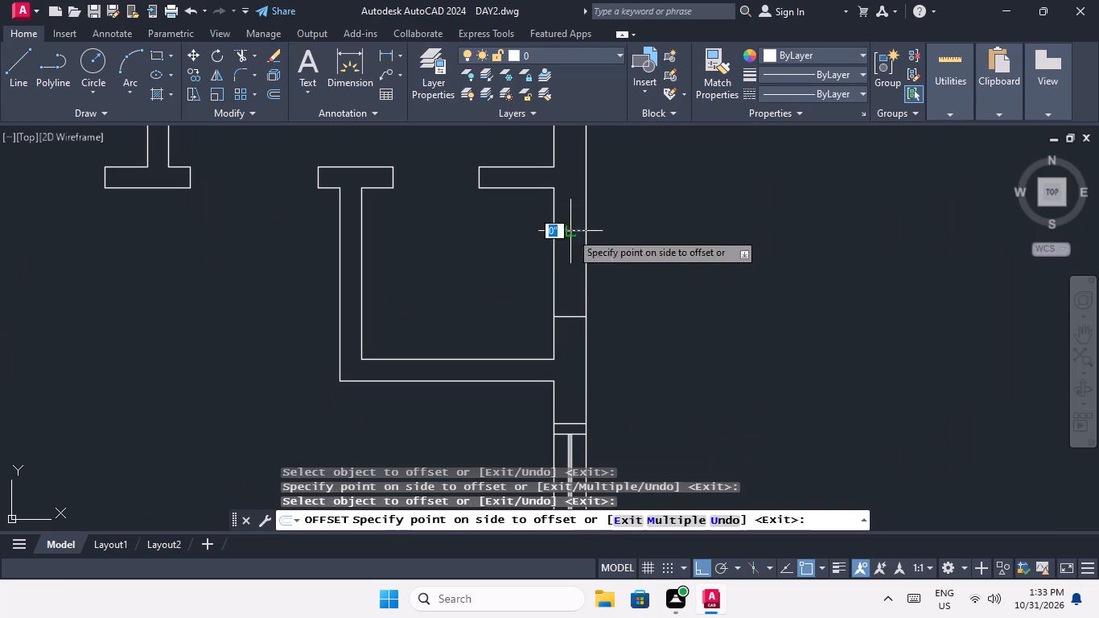
drag(574, 215, 573, 222)
click(580, 189)
drag(567, 319, 568, 332)
click(568, 352)
Offset both opening lines 3" outward in the top-row left unit's small-room corridor wall.
scroll(570, 311, down, 4)
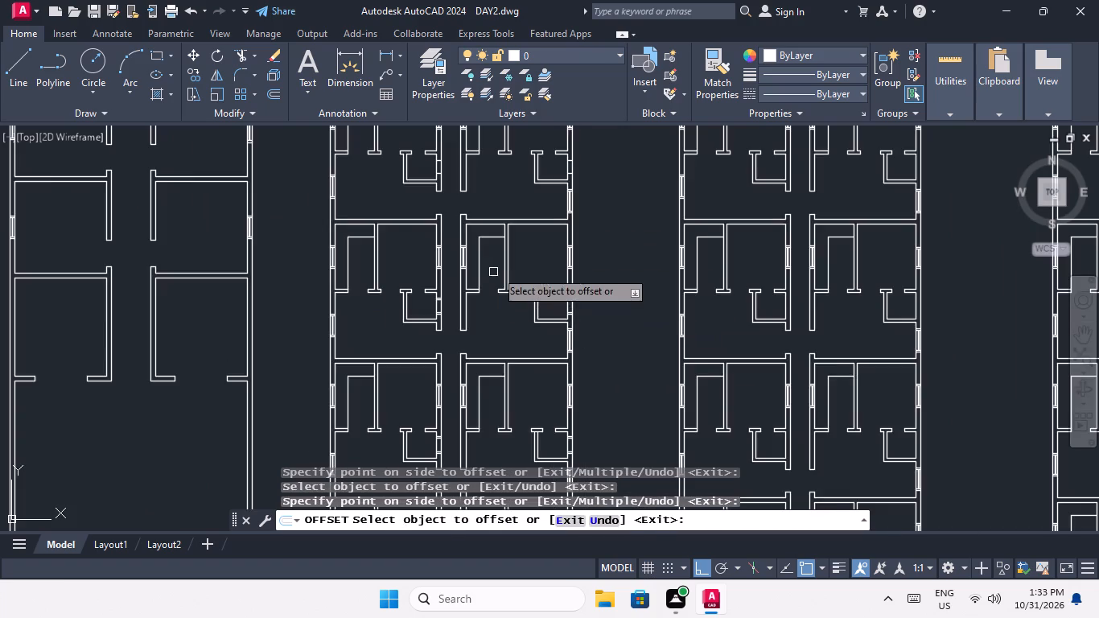
middle_drag(496, 347, 474, 436)
scroll(415, 247, up, 4)
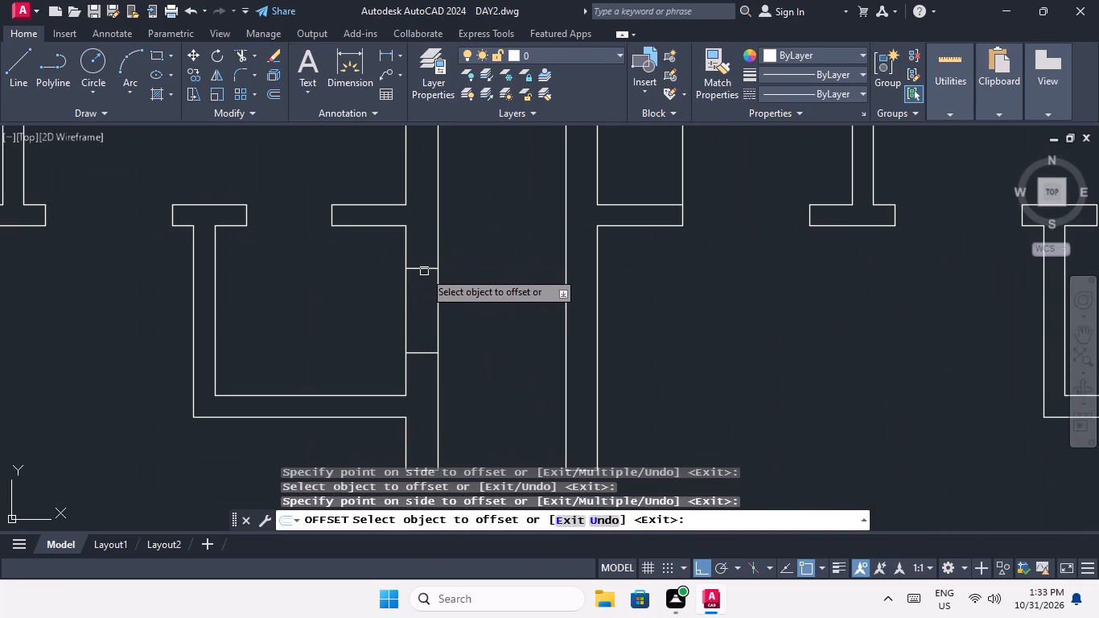
click(425, 270)
drag(428, 243, 432, 270)
drag(422, 354, 423, 377)
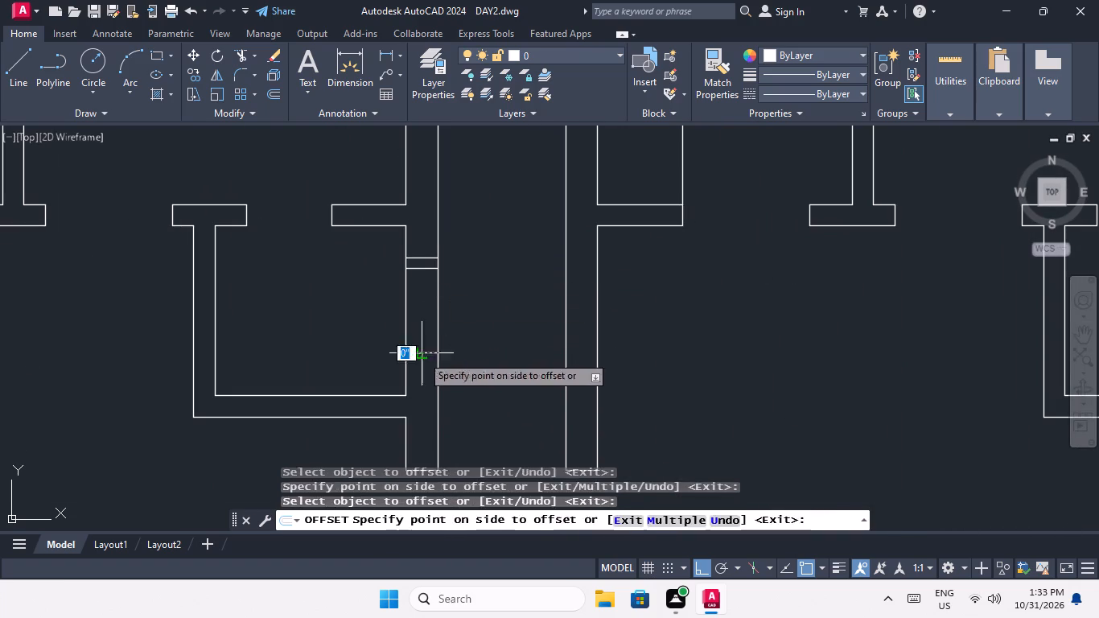
click(426, 396)
Offset both opening lines 3" outward in the top-row right unit's small-room outer wall, and end the Offset command.
scroll(428, 342, down, 3)
middle_drag(520, 368, 390, 389)
scroll(512, 358, up, 3)
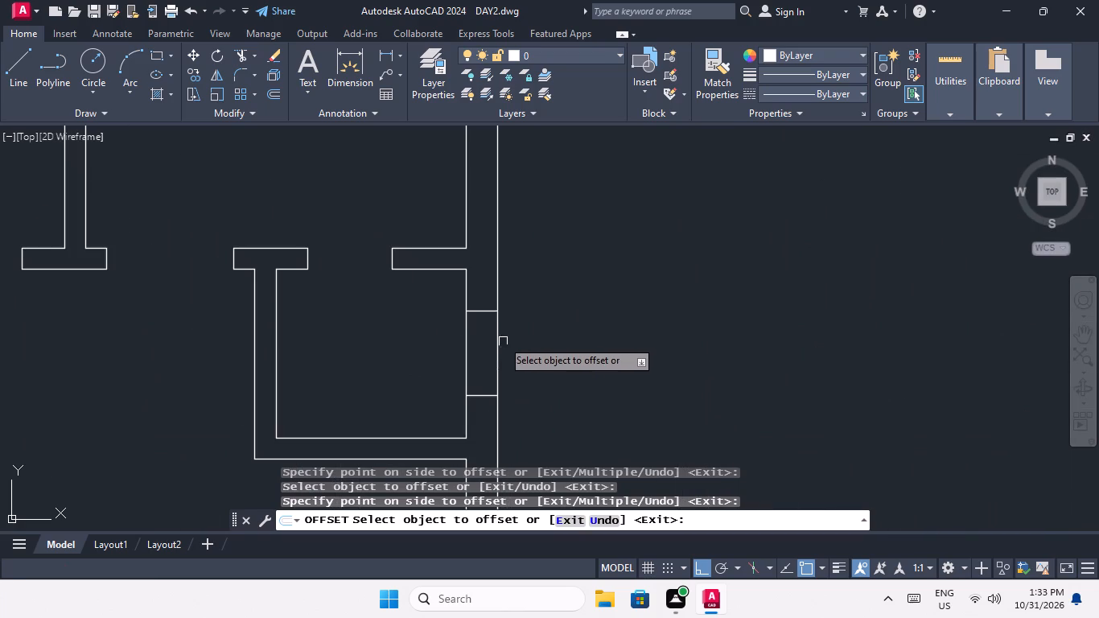
click(487, 309)
drag(473, 252, 475, 268)
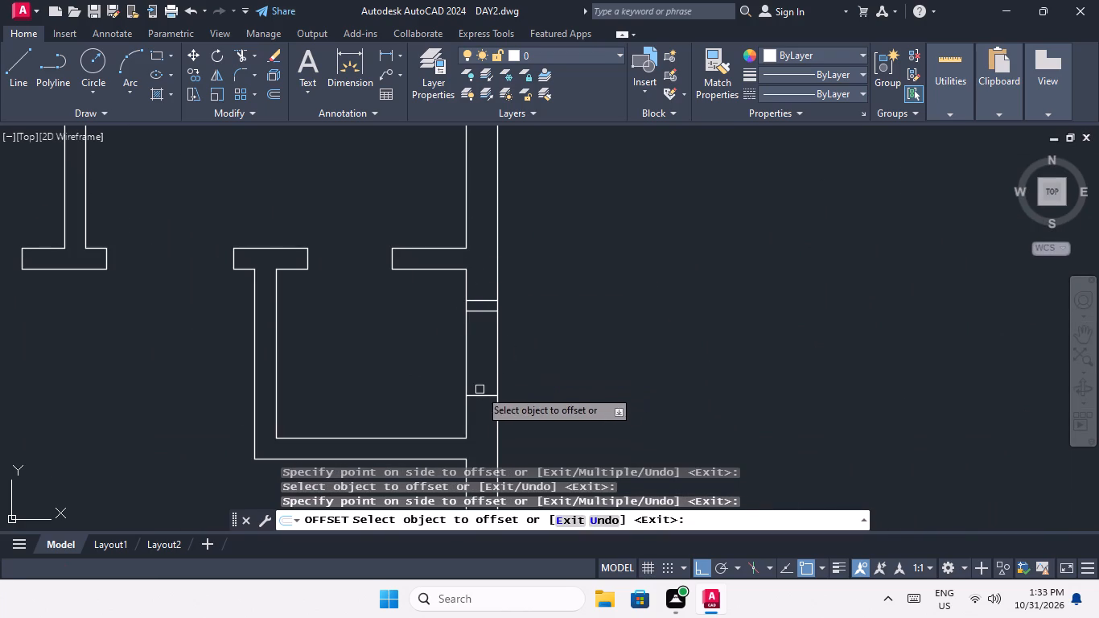
drag(484, 396, 484, 415)
click(486, 430)
scroll(513, 353, down, 3)
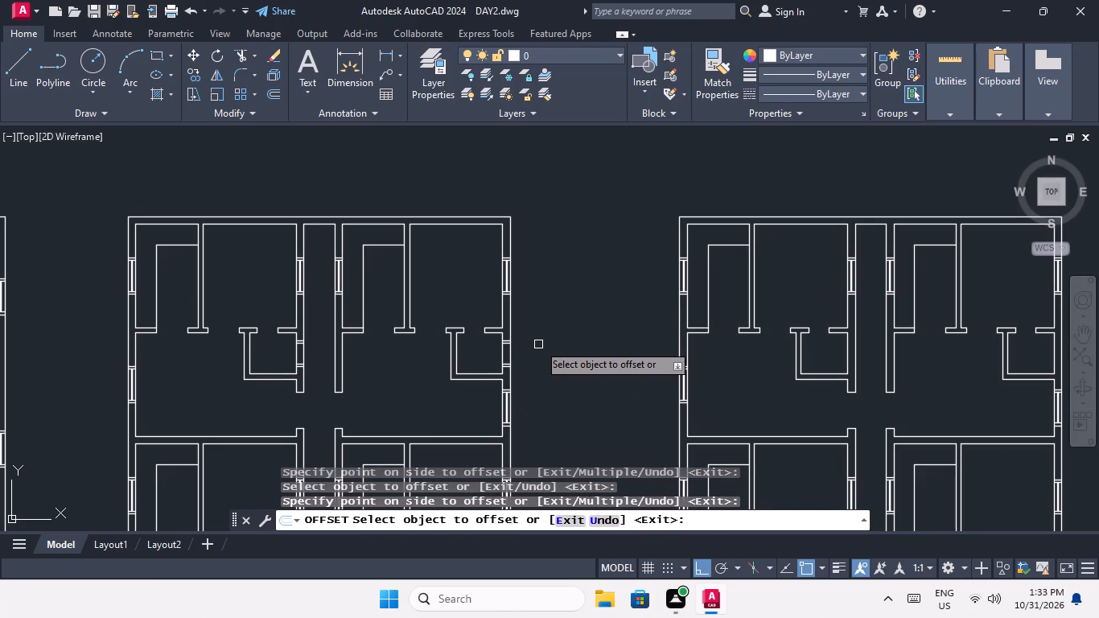
scroll(492, 356, down, 2)
scroll(439, 380, up, 4)
key(Escape)
key(Escape)
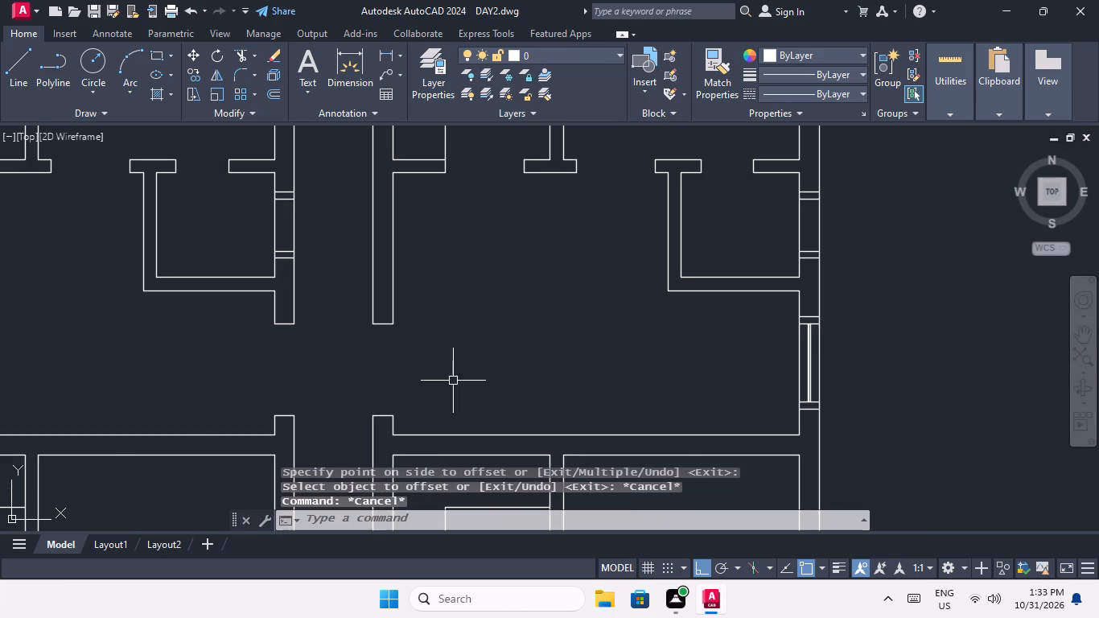
Draw a vertical line joining the midpoints of the two inner opening lines in the top-row left unit's small-room corridor wall.
key(l)
key(space)
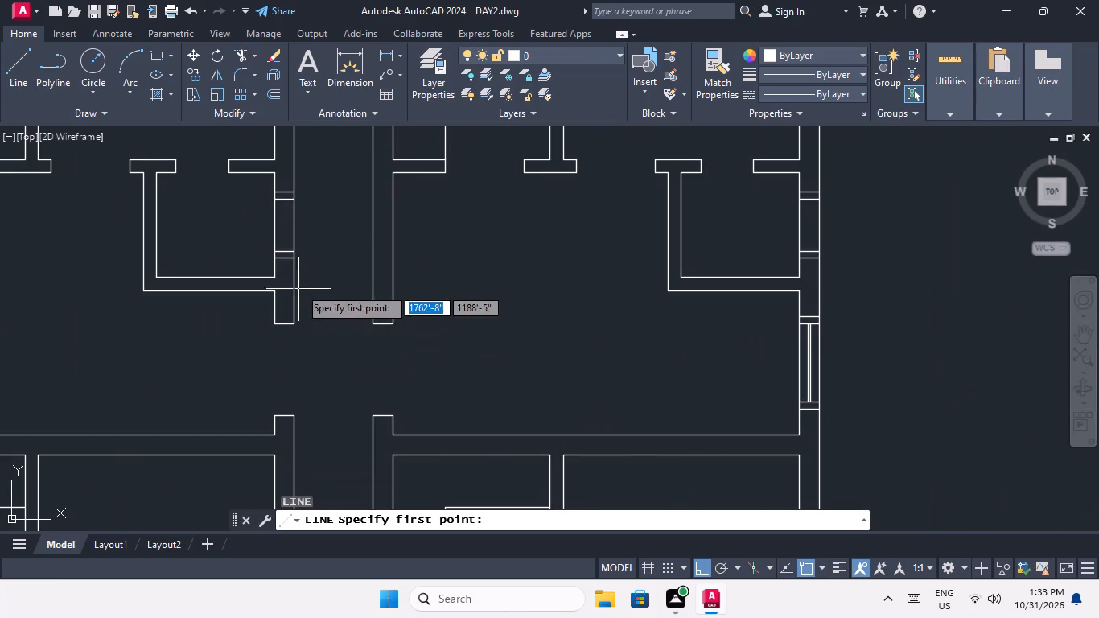
scroll(286, 189, up, 3)
click(275, 234)
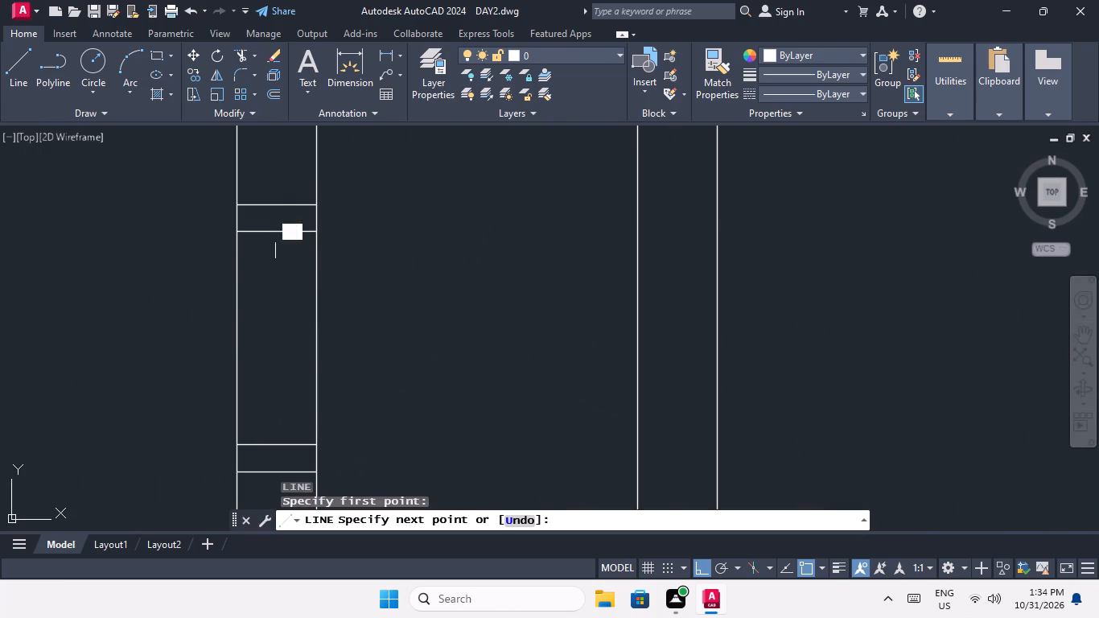
click(274, 445)
key(space)
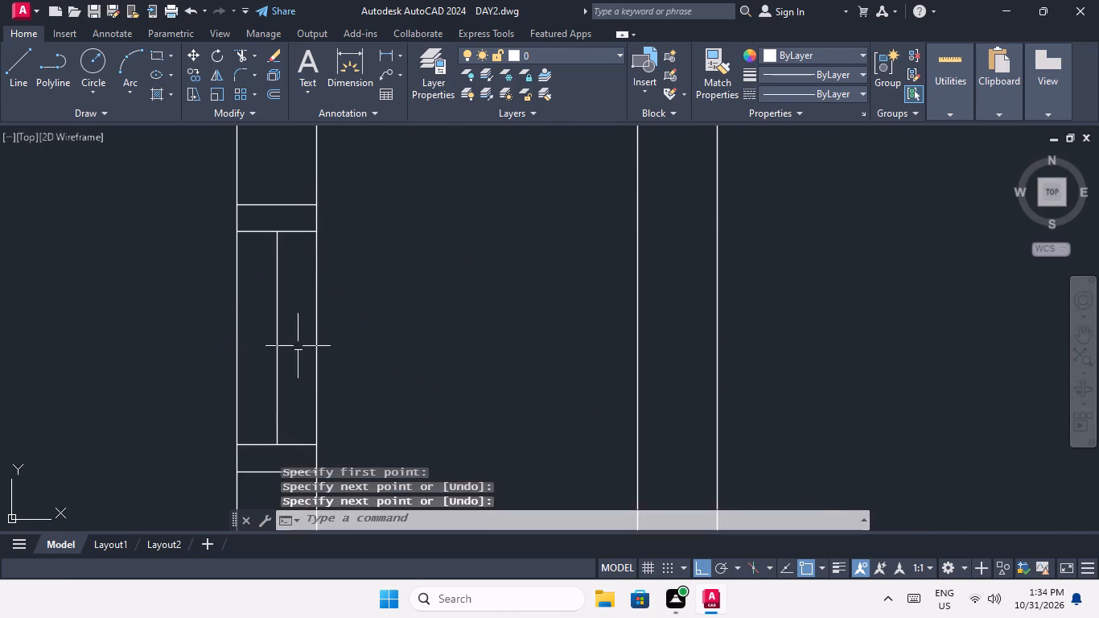
Draw a vertical line joining the midpoints of the two inner opening lines in the top-row right unit's small-room outer wall.
scroll(302, 326, down, 5)
key(space)
scroll(504, 329, up, 4)
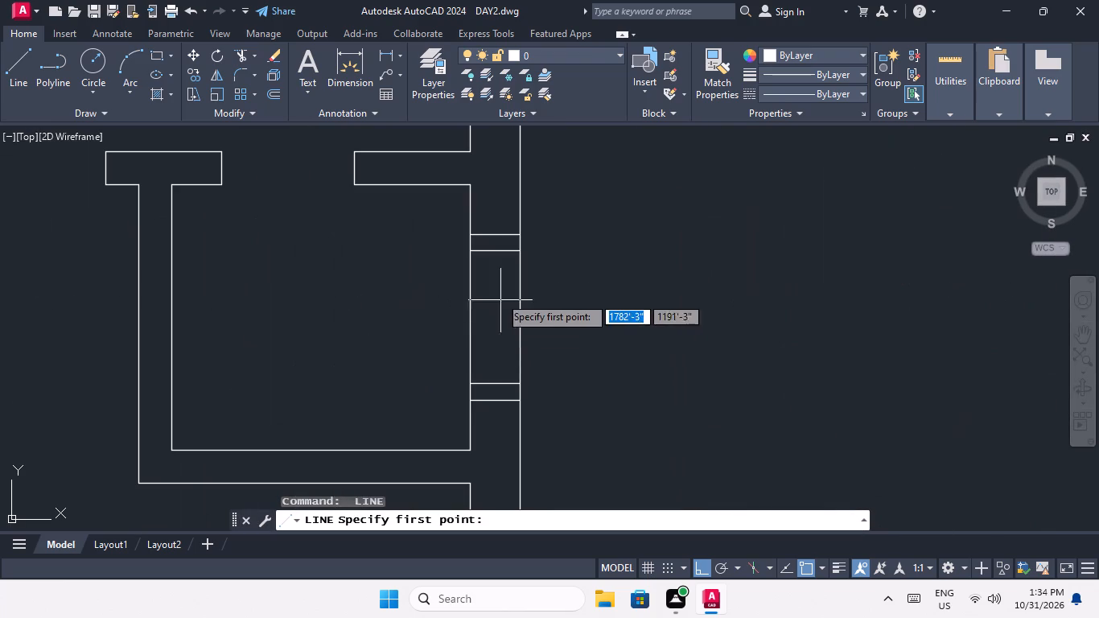
drag(496, 252, 496, 262)
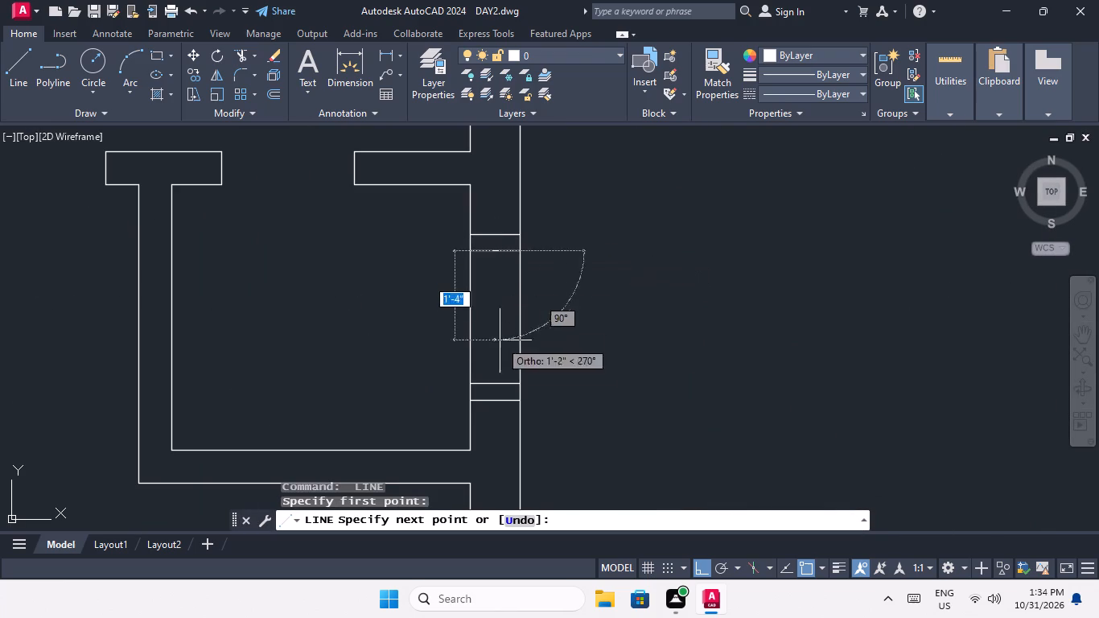
click(496, 384)
key(space)
Draw a vertical line joining the midpoints of the two inner opening lines in the second-row left unit's small-room corridor wall.
scroll(496, 302, down, 3)
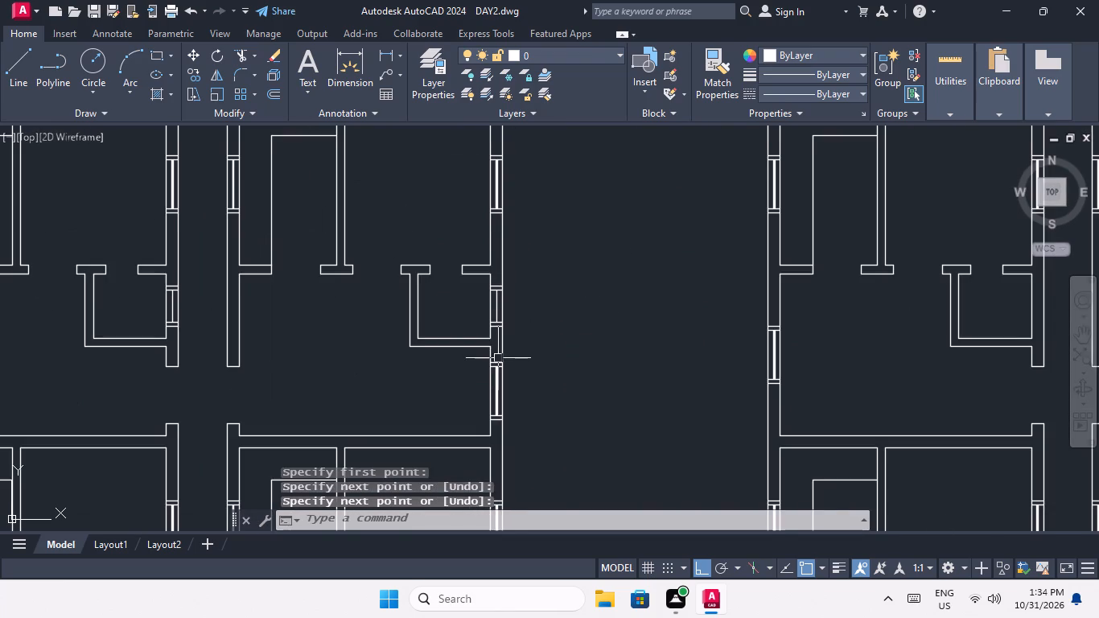
middle_drag(497, 358, 563, 241)
scroll(547, 260, down, 3)
scroll(480, 323, up, 3)
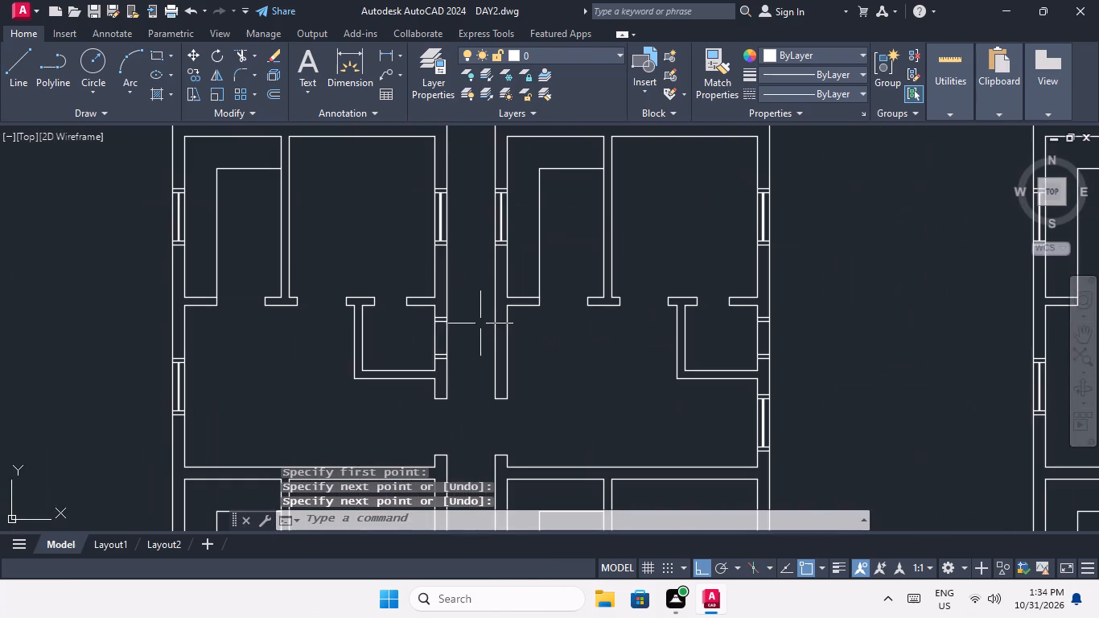
key(space)
scroll(442, 327, up, 3)
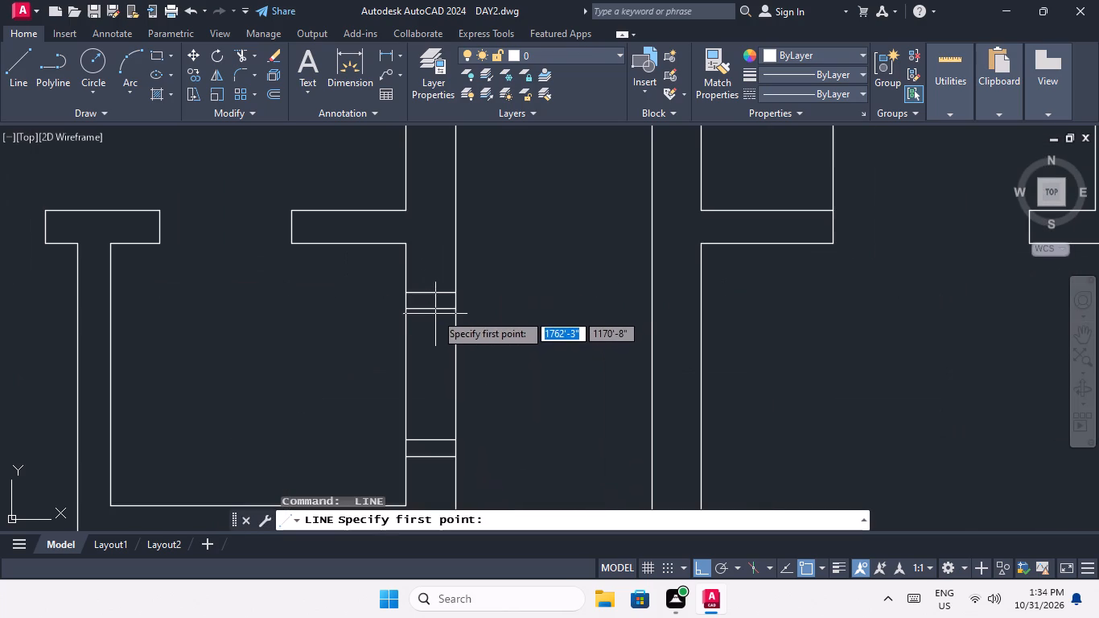
click(428, 309)
middle_drag(438, 402, 438, 360)
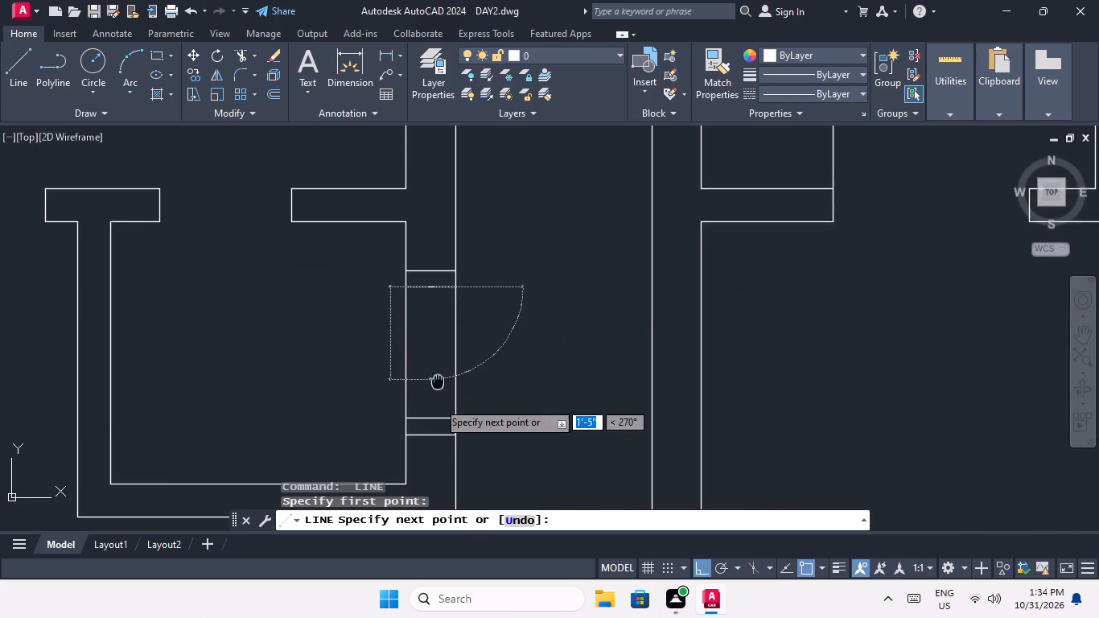
middle_drag(438, 360, 438, 329)
click(428, 368)
key(space)
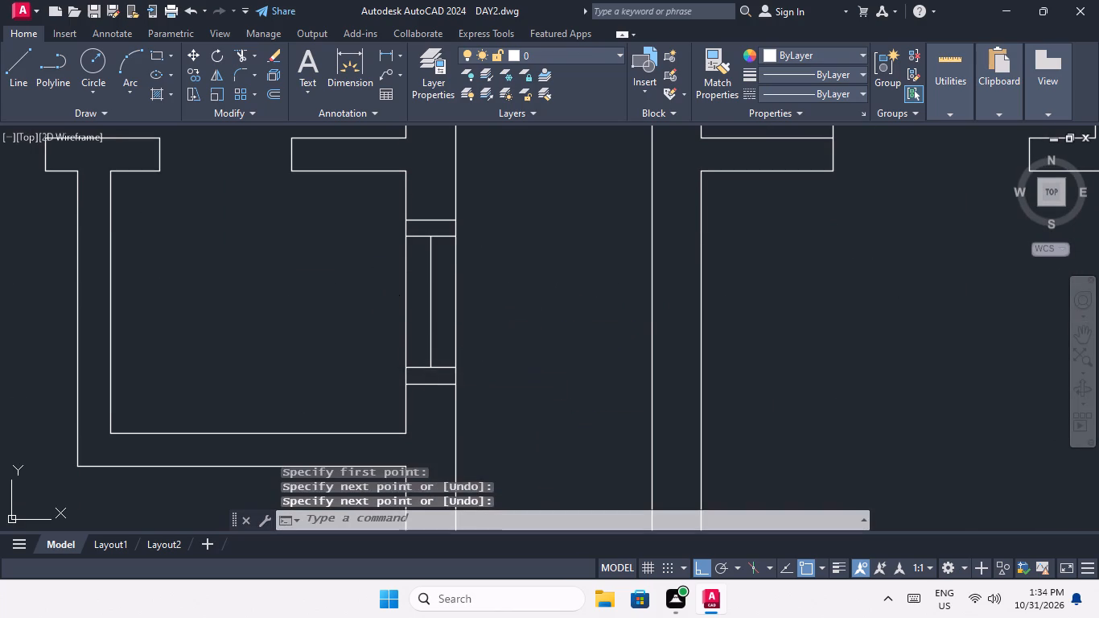
Draw a vertical line joining the midpoints of the two inner opening lines in the second-row right unit's small-room outer wall.
scroll(444, 323, down, 4)
middle_drag(504, 344, 372, 352)
key(space)
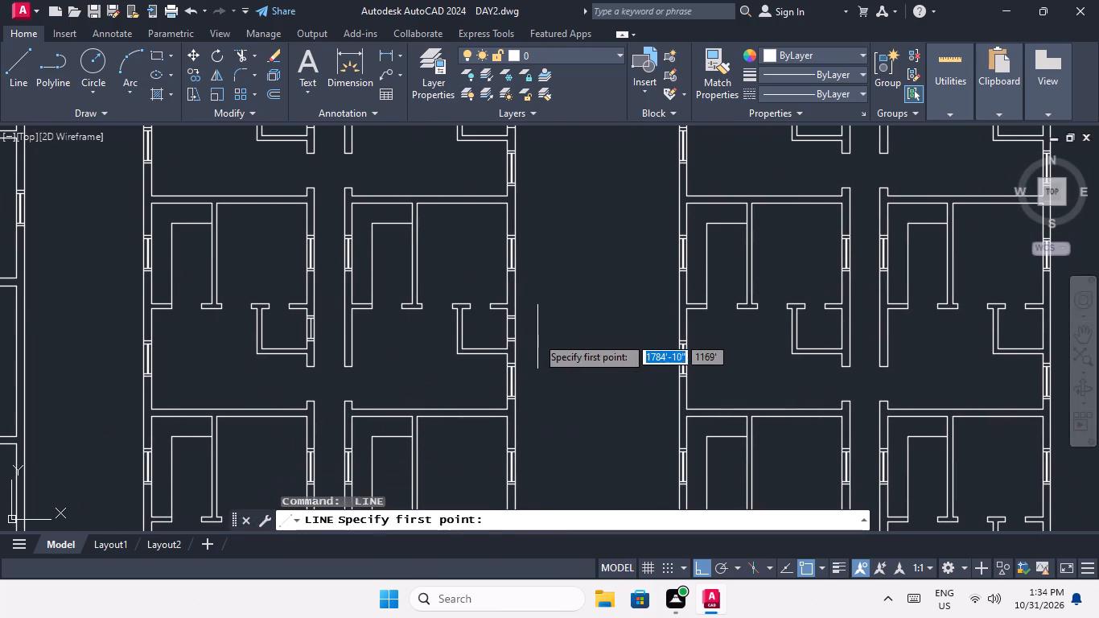
scroll(530, 336, up, 2)
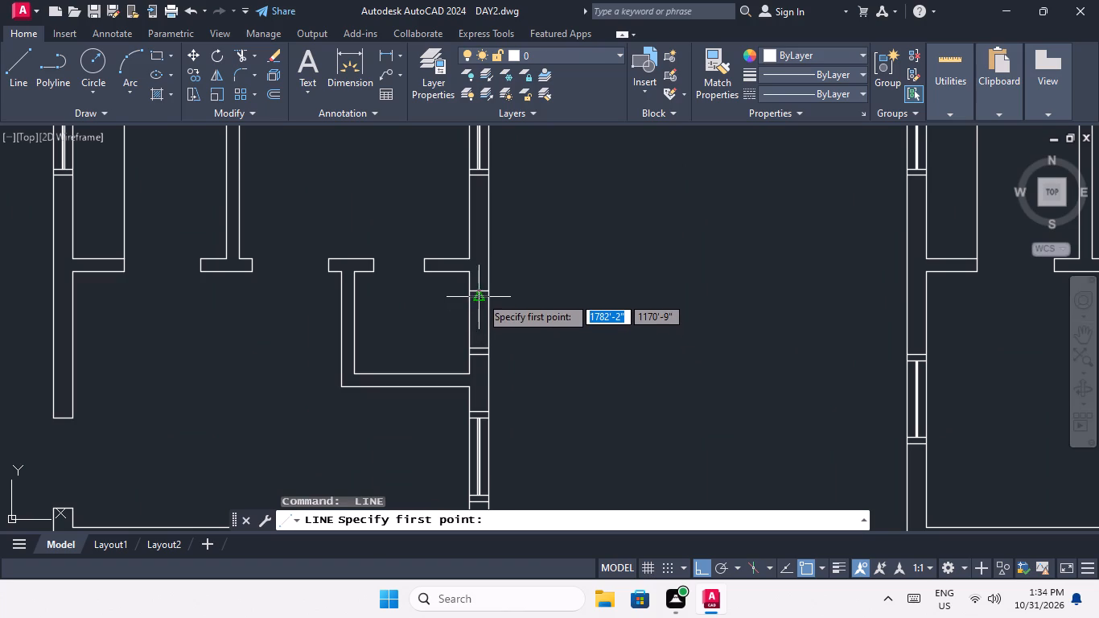
click(480, 295)
scroll(482, 349, up, 4)
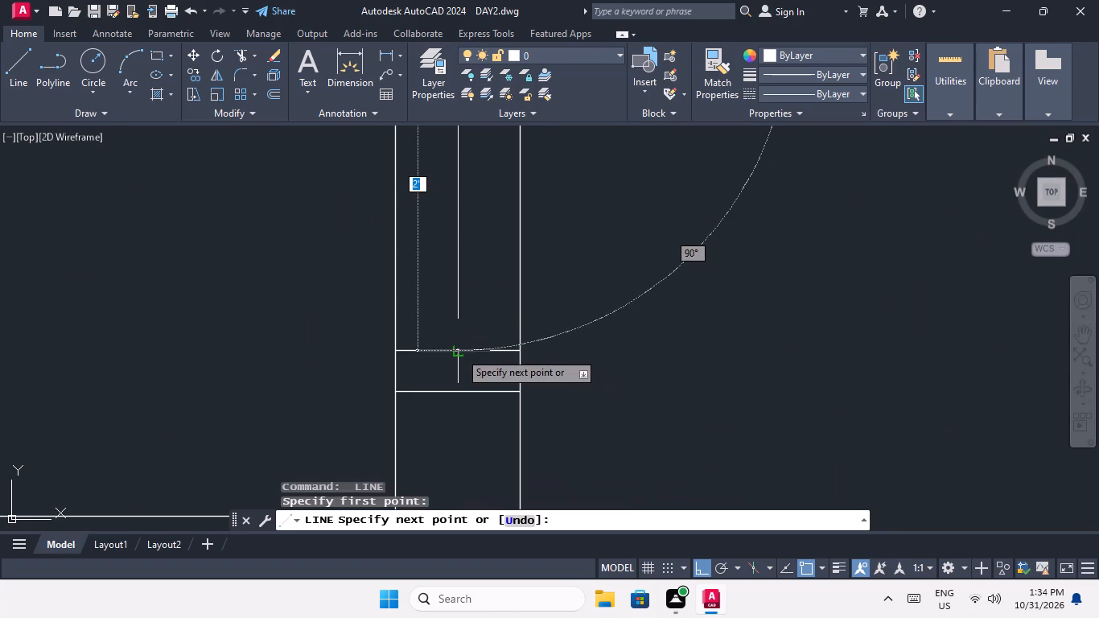
click(459, 352)
key(space)
Draw a vertical line joining the midpoints of the two inner opening lines in the third-row left unit's small-room corridor wall.
scroll(472, 322, down, 5)
middle_drag(466, 352, 583, 274)
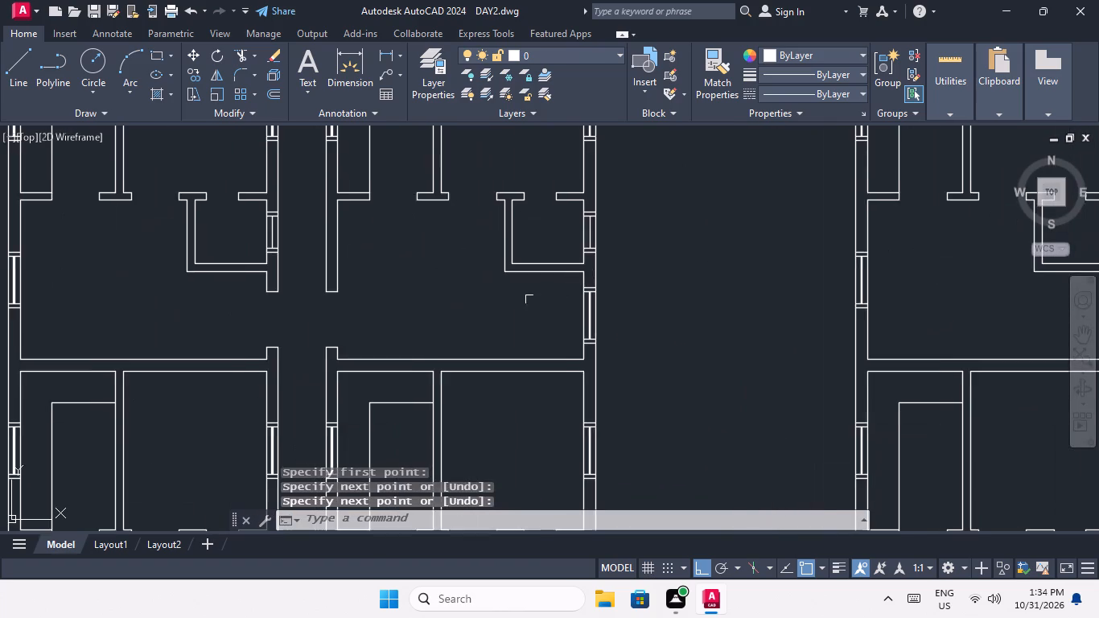
scroll(529, 299, down, 2)
middle_drag(510, 344, 524, 279)
scroll(447, 347, up, 4)
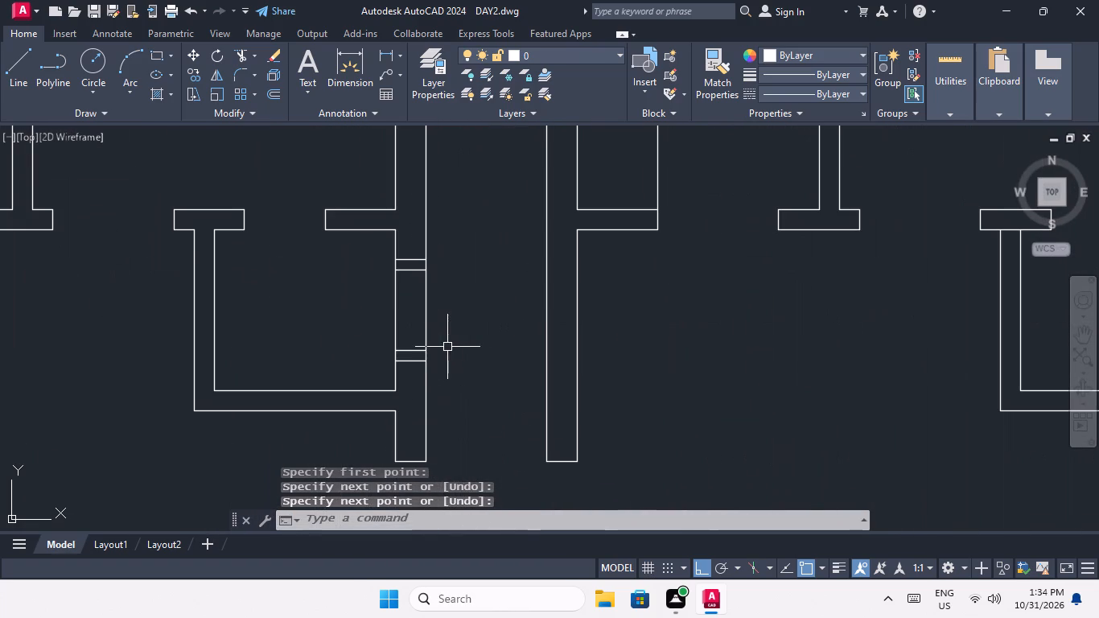
key(space)
drag(410, 271, 410, 279)
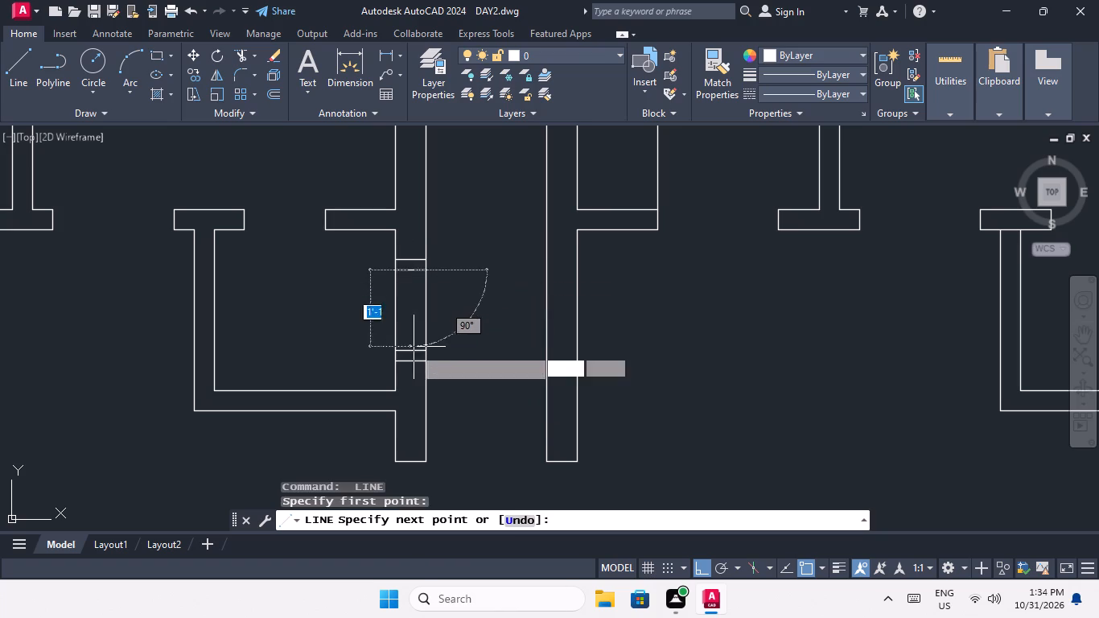
scroll(414, 351, up, 3)
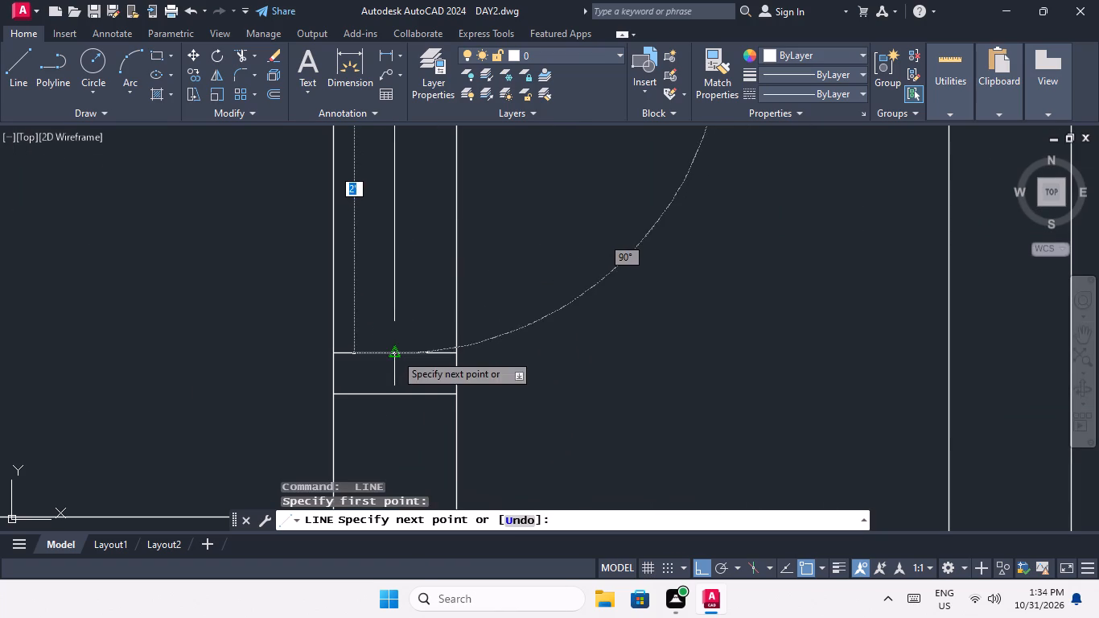
click(395, 353)
key(space)
Draw a vertical line joining the midpoints of the two inner opening lines in the third-row right unit's small-room outer wall.
scroll(395, 349, down, 5)
middle_drag(470, 340, 287, 349)
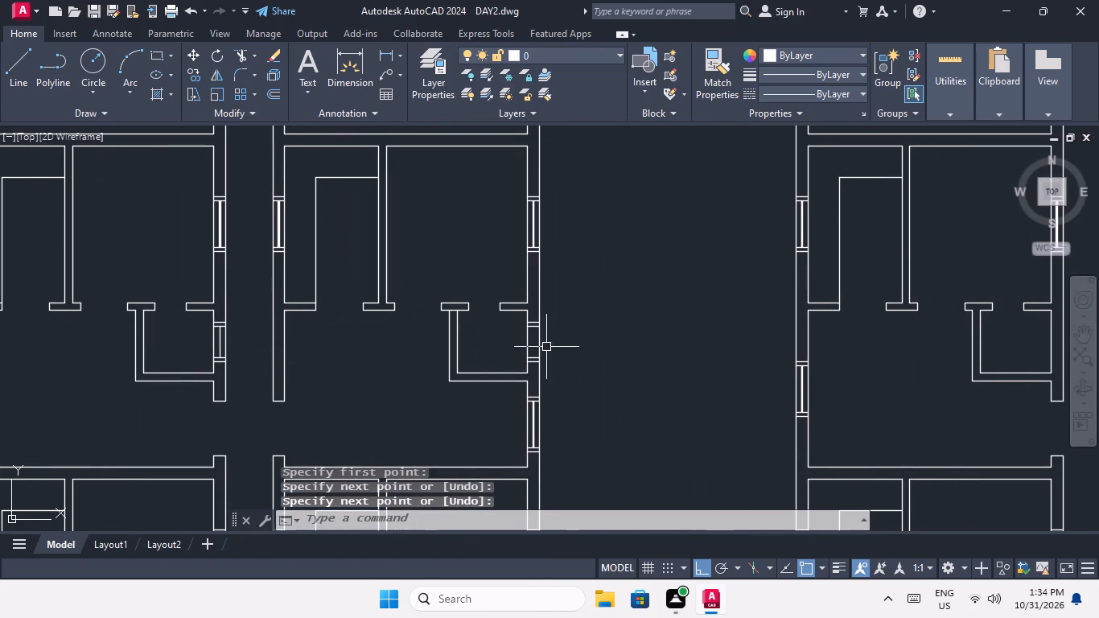
key(space)
scroll(541, 340, up, 3)
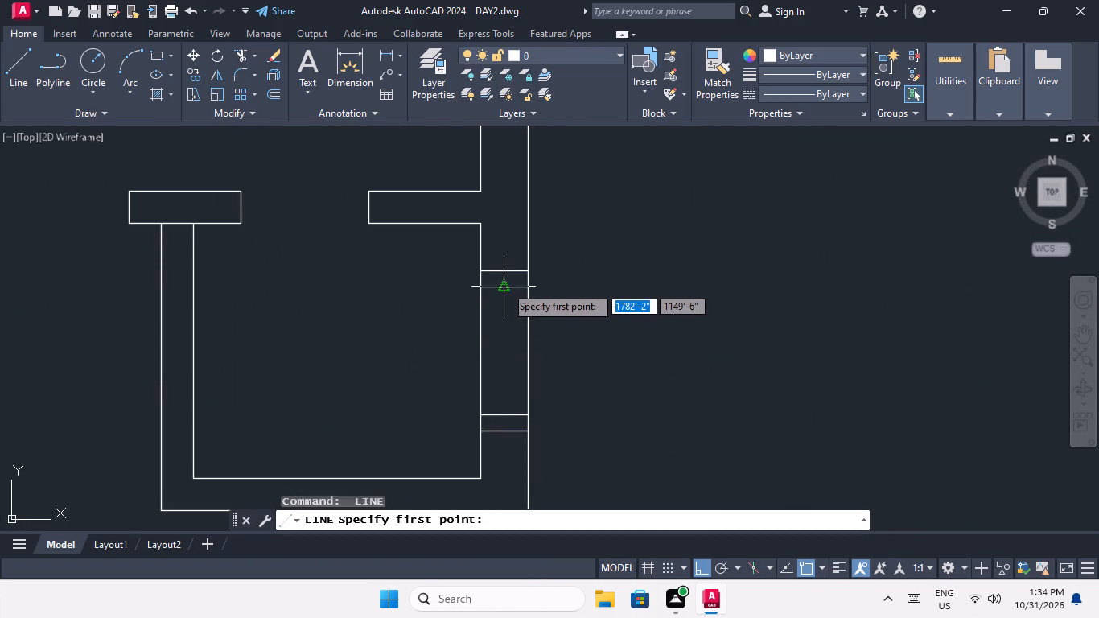
click(502, 286)
click(504, 419)
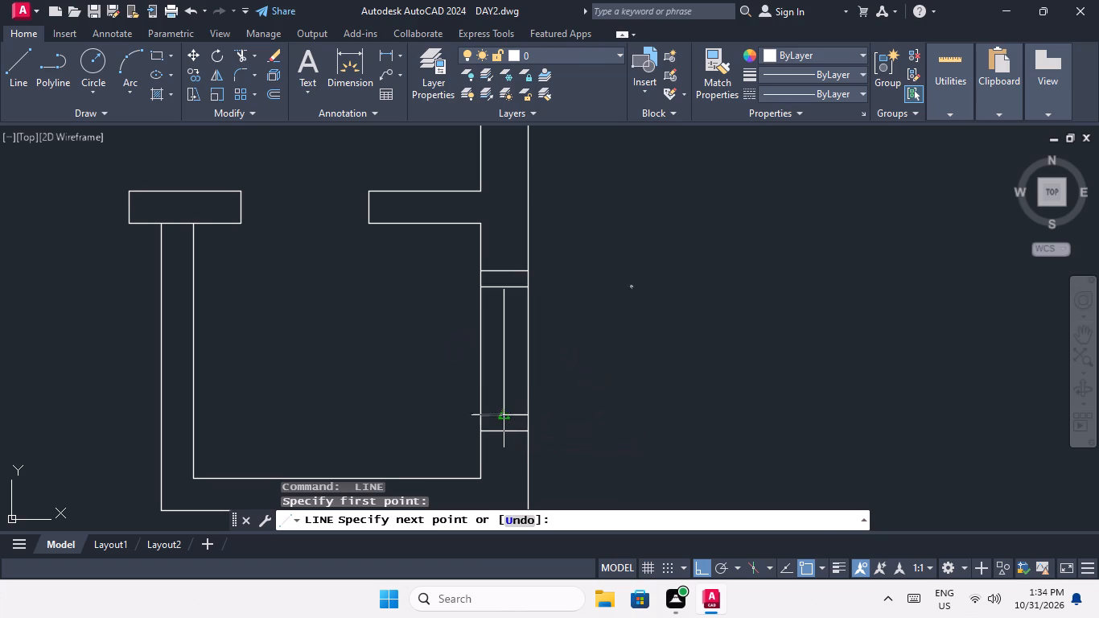
key(space)
Draw a vertical line joining the midpoints of the two inner opening lines in the bottom-row left unit's small-room corridor wall.
scroll(479, 314, down, 4)
middle_drag(483, 333, 540, 288)
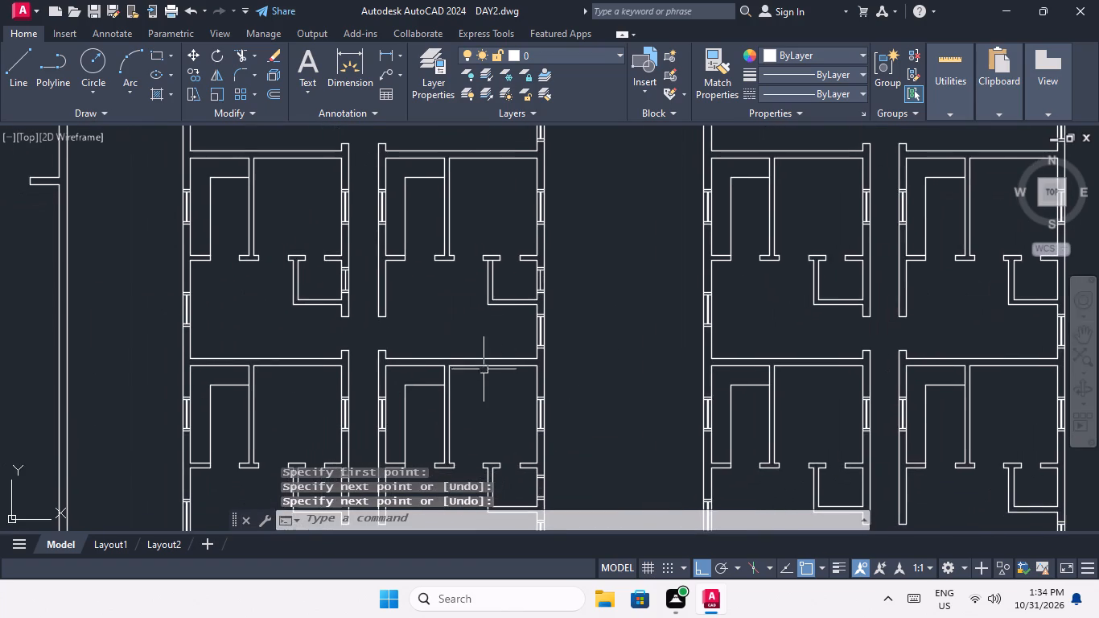
middle_drag(484, 367, 593, 267)
middle_drag(534, 323, 430, 309)
middle_drag(456, 350, 441, 264)
middle_click(441, 264)
scroll(338, 293, up, 1)
key(space)
scroll(338, 293, up, 3)
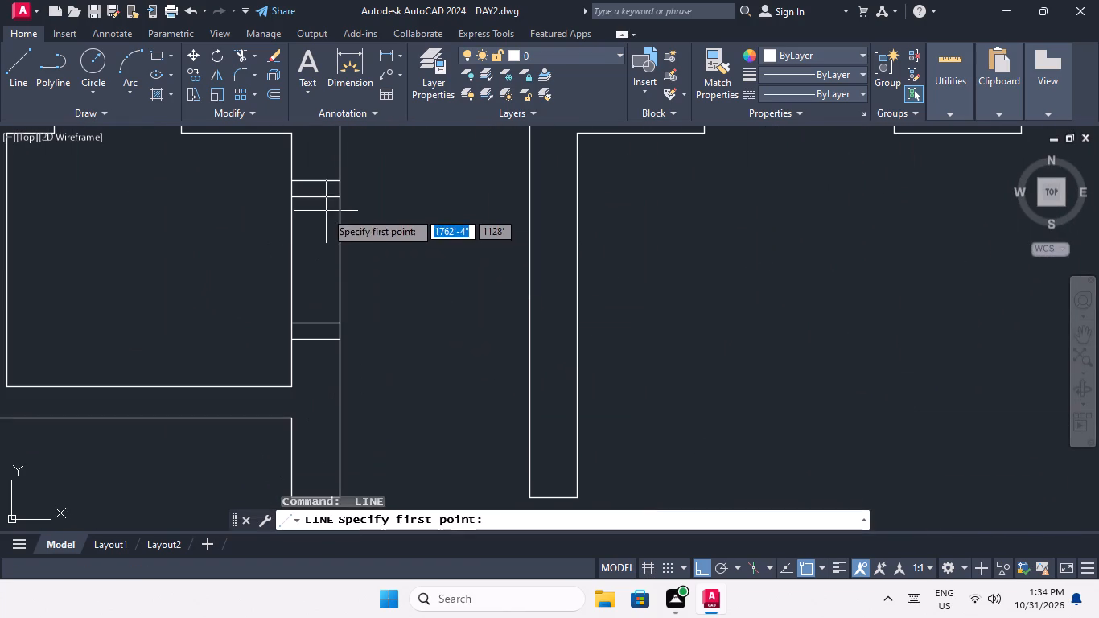
drag(319, 200, 317, 211)
click(313, 323)
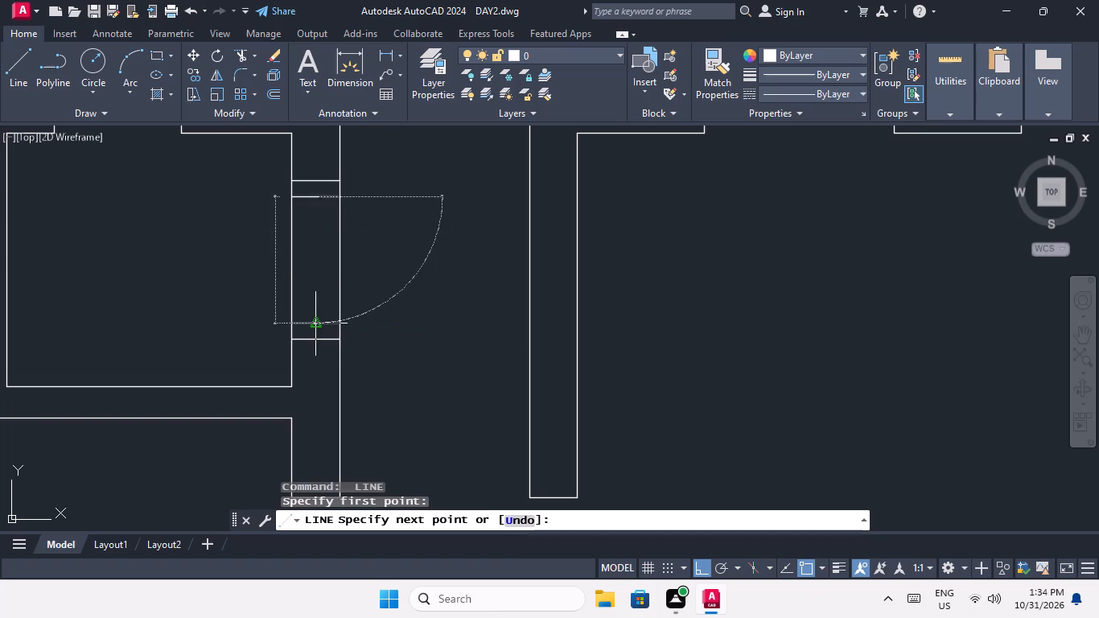
key(space)
Draw a vertical line joining the inner opening lines' midpoints in the bottom-row right unit's small-room outer wall, and end the Line command.
scroll(346, 281, down, 5)
scroll(474, 276, up, 5)
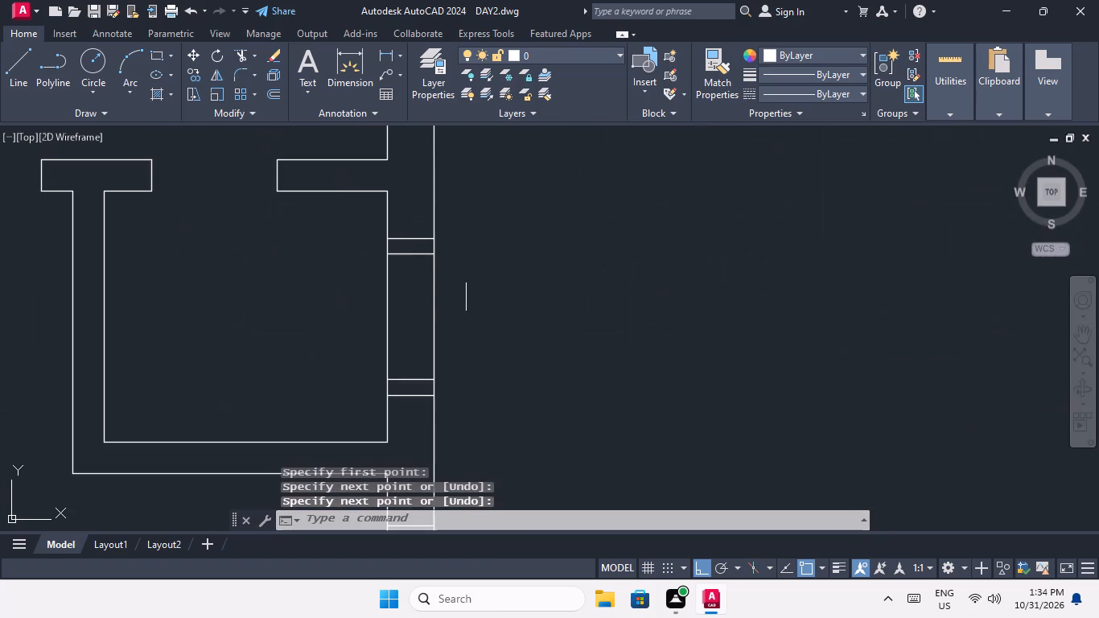
scroll(418, 273, up, 2)
key(space)
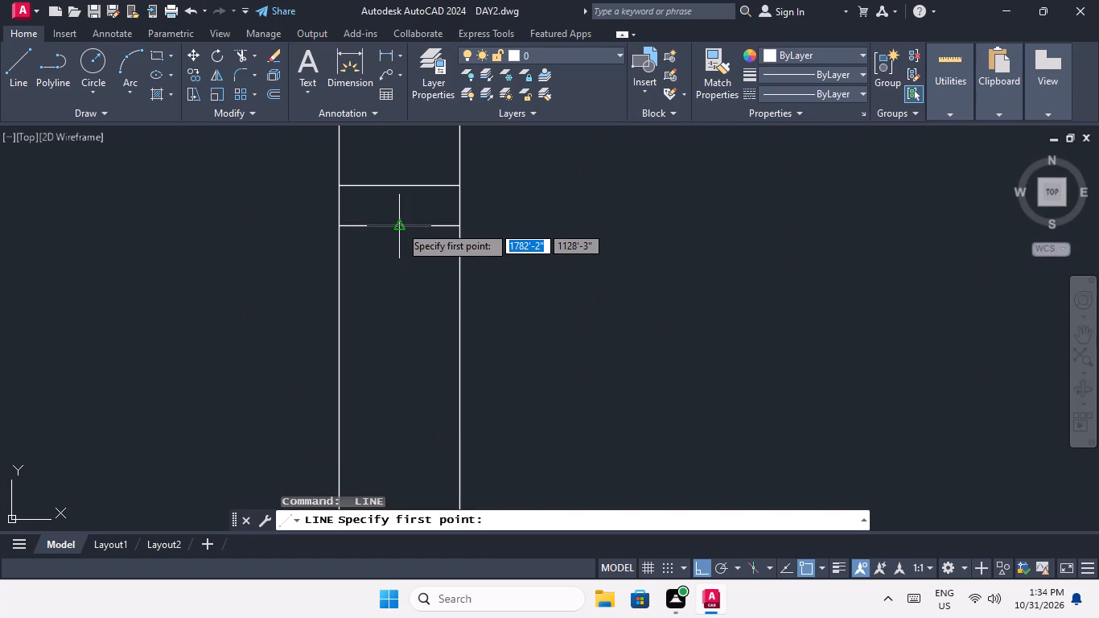
click(400, 225)
middle_drag(410, 299, 406, 265)
scroll(408, 221, down, 3)
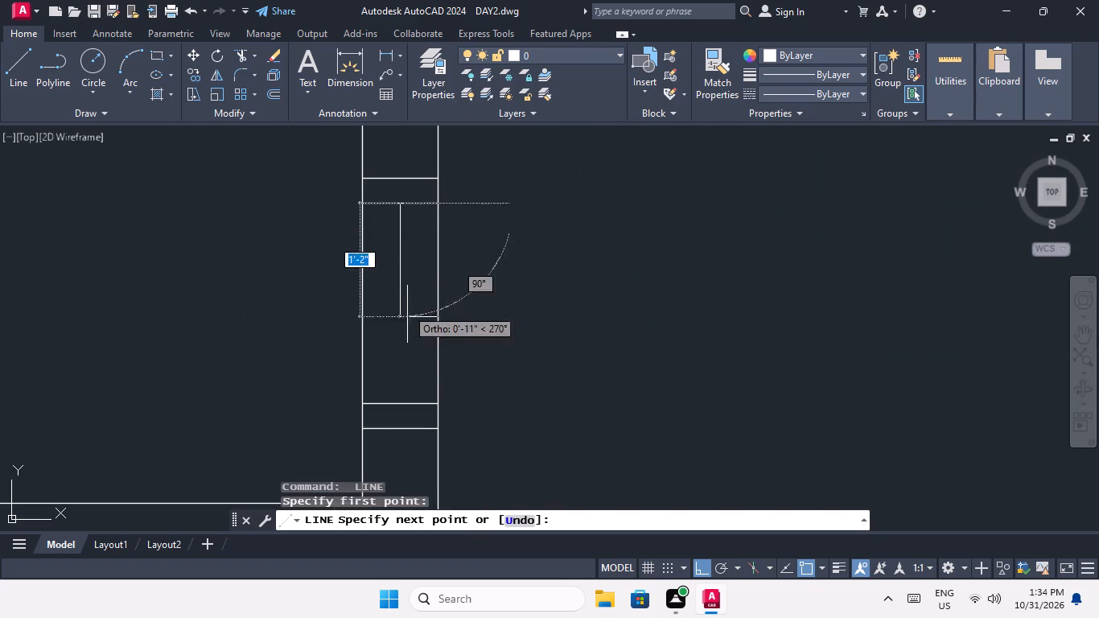
scroll(403, 340, up, 3)
scroll(394, 365, down, 3)
scroll(389, 408, up, 1)
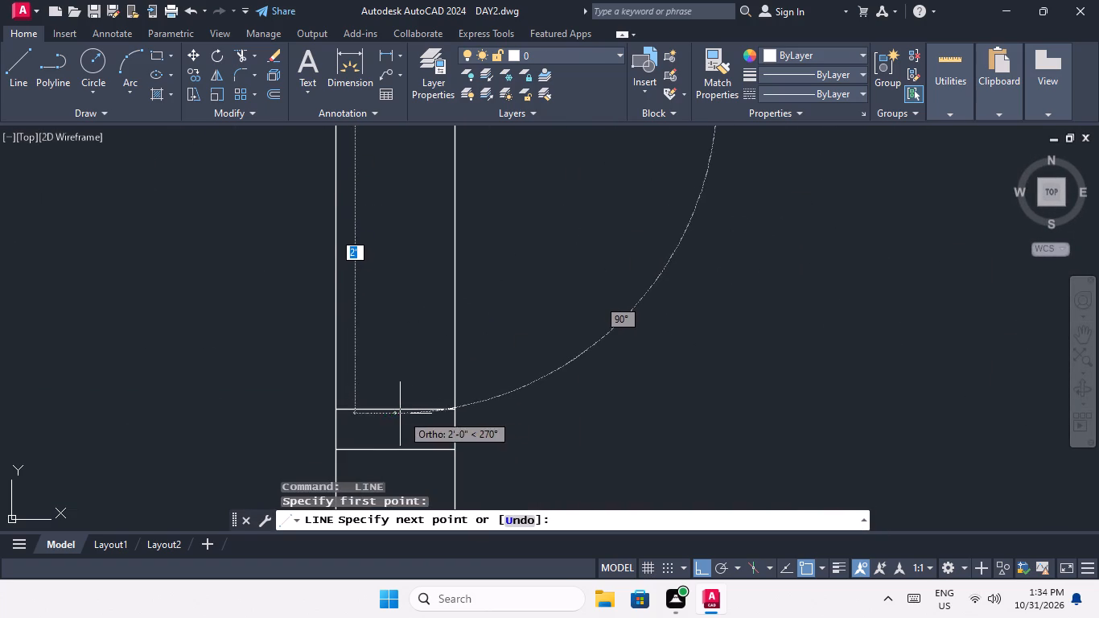
click(392, 407)
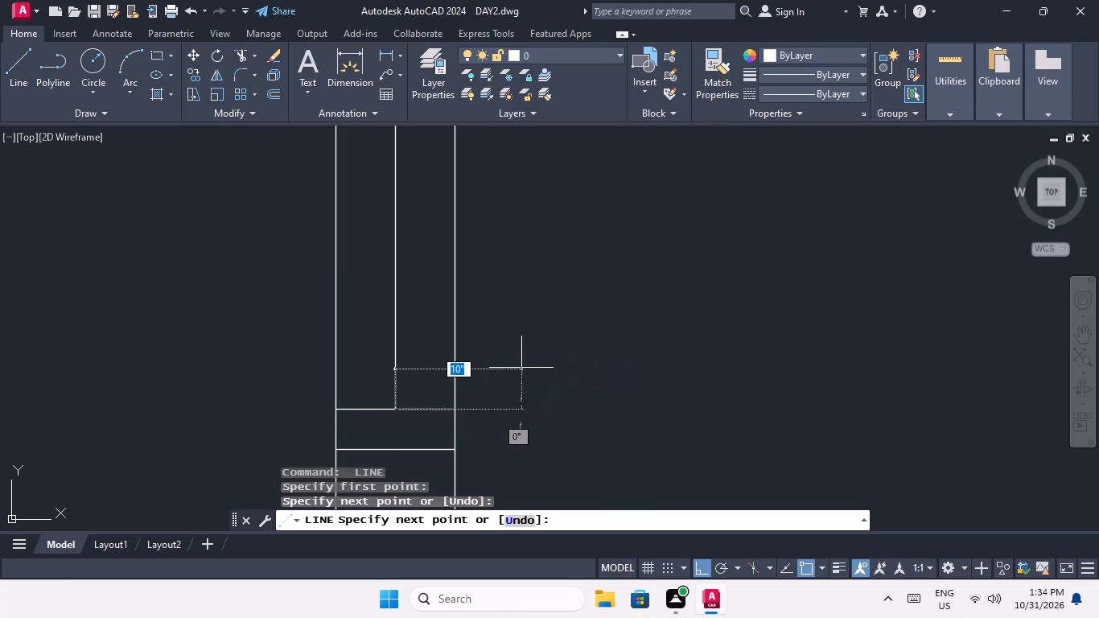
key(Escape)
key(Escape)
scroll(512, 341, down, 5)
middle_drag(529, 352, 518, 398)
key(Escape)
key(Escape)
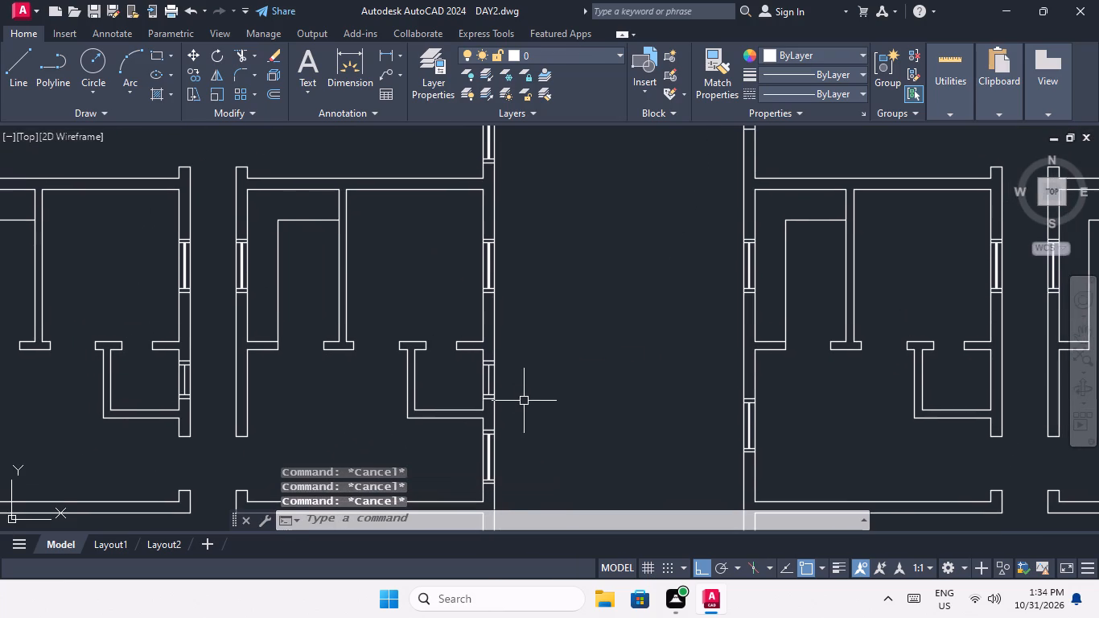
Offset the vertical midline 1/2" to both sides in the bottom-row left unit's small-room corridor-wall opening.
key(o)
key(Return)
text(1/2")
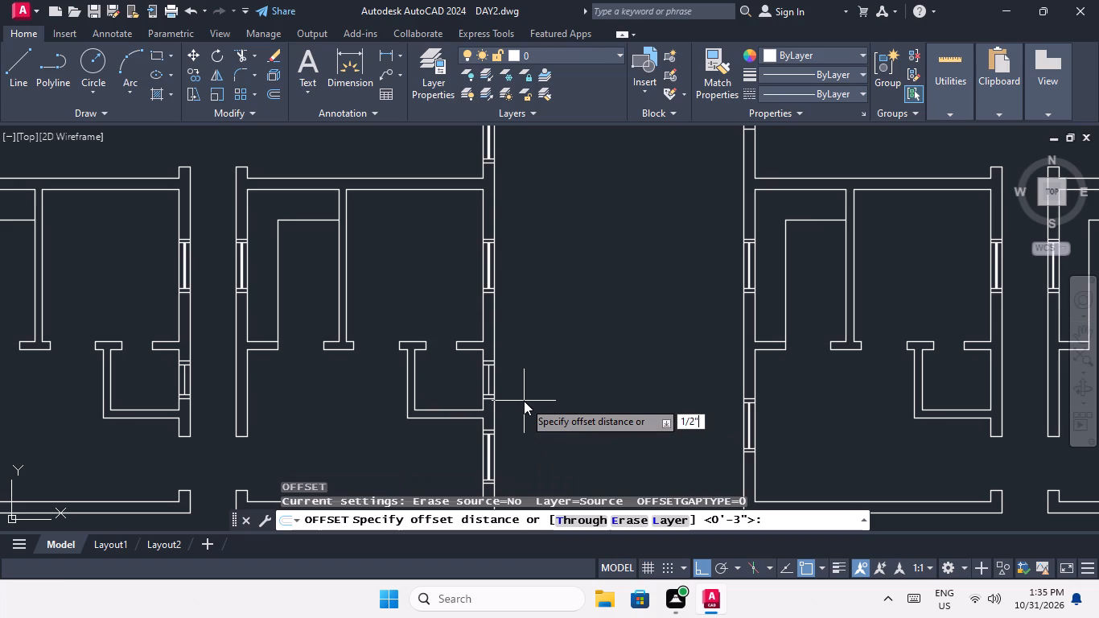
key(Return)
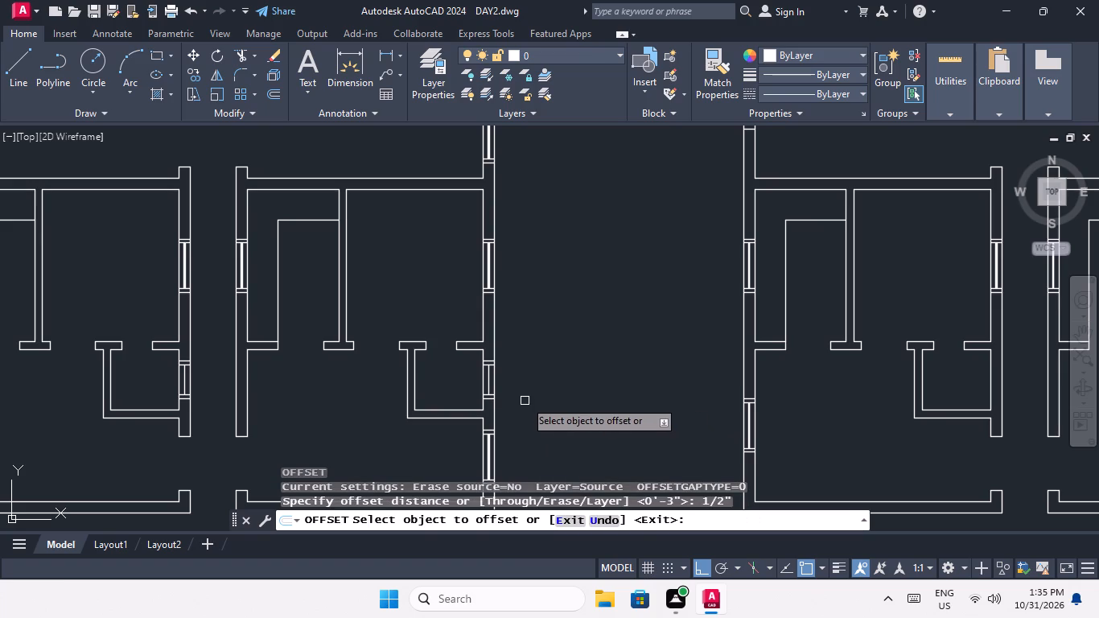
middle_drag(253, 443, 285, 354)
scroll(209, 290, up, 4)
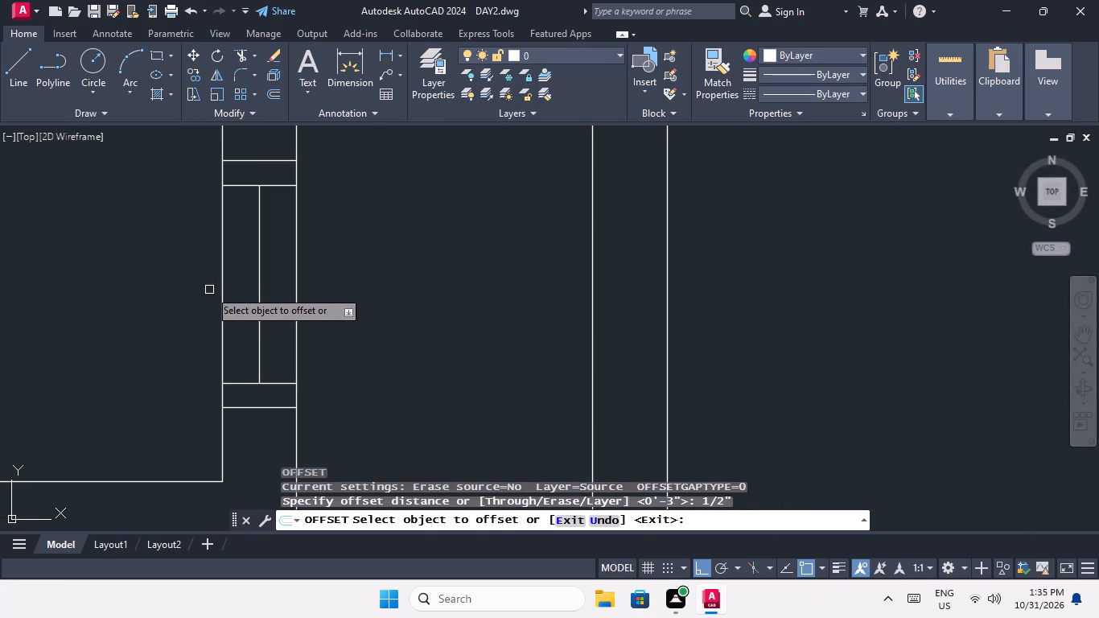
drag(258, 295, 311, 288)
click(315, 288)
scroll(269, 308, up, 1)
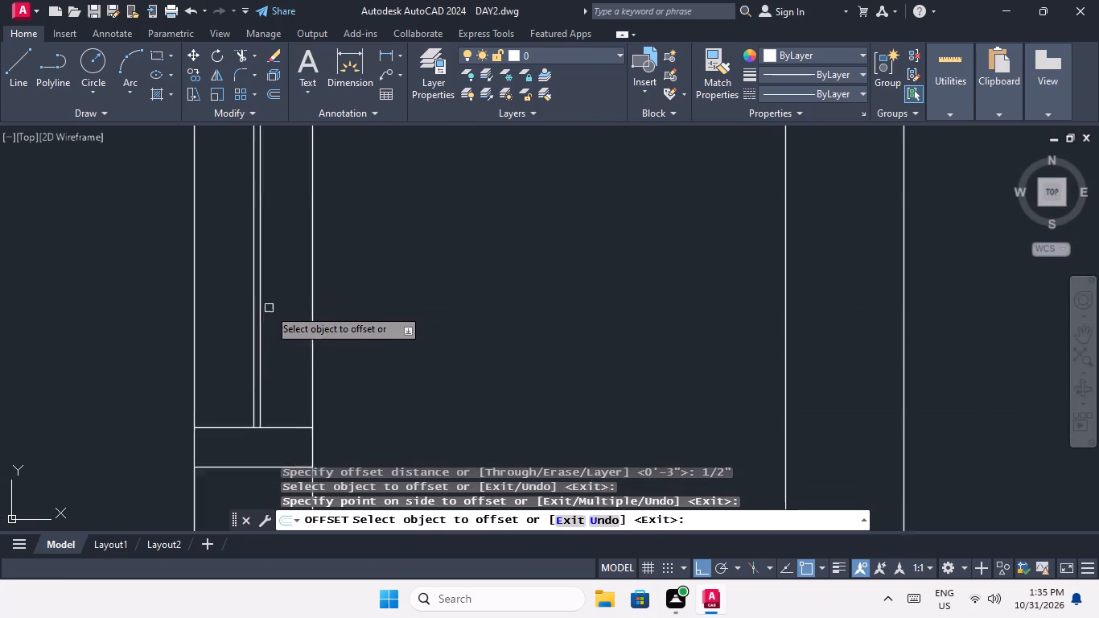
scroll(269, 308, up, 2)
drag(229, 314, 199, 331)
click(169, 348)
scroll(188, 314, down, 5)
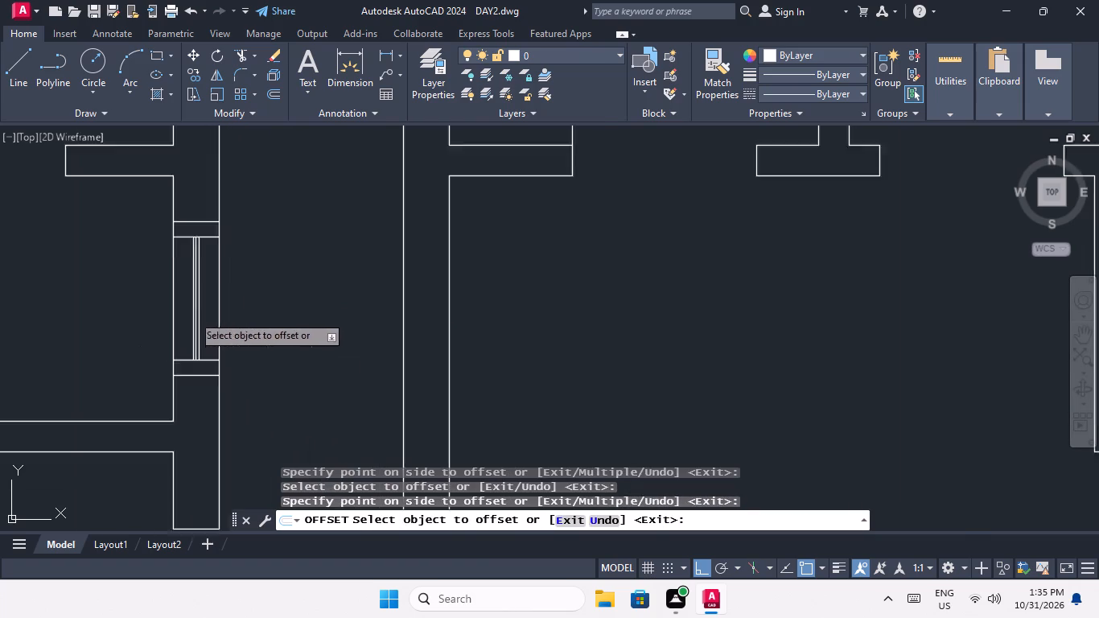
Offset the vertical midline 1/2" to both sides in the bottom-row right unit's small-room outer-wall opening.
middle_drag(342, 324, 165, 363)
scroll(229, 327, down, 2)
scroll(454, 337, up, 4)
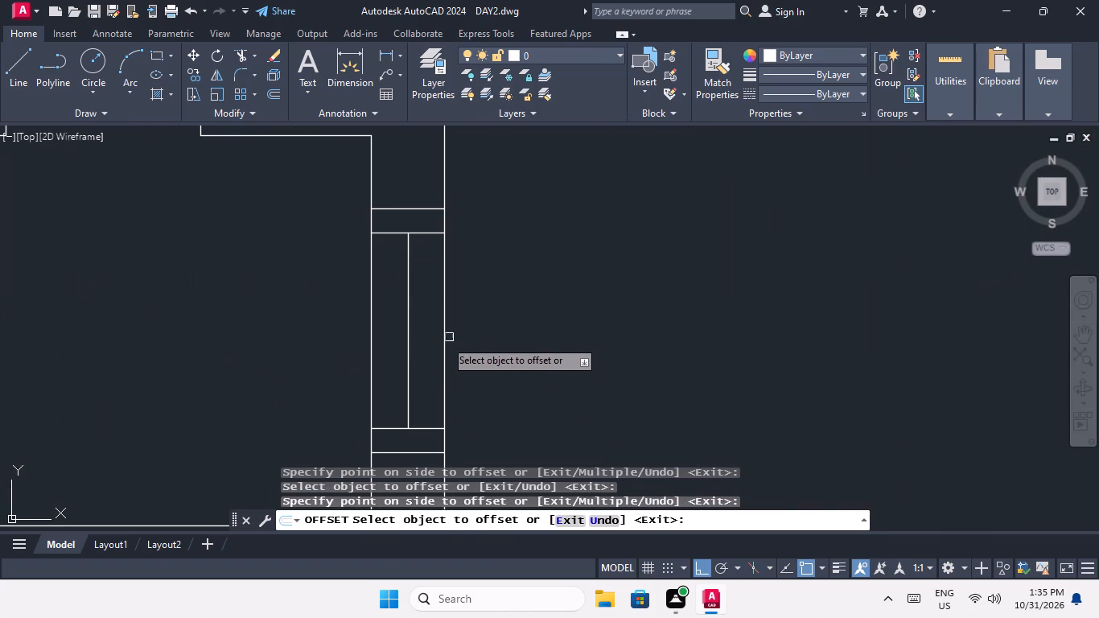
drag(405, 353, 427, 352)
drag(480, 350, 473, 354)
scroll(394, 377, up, 2)
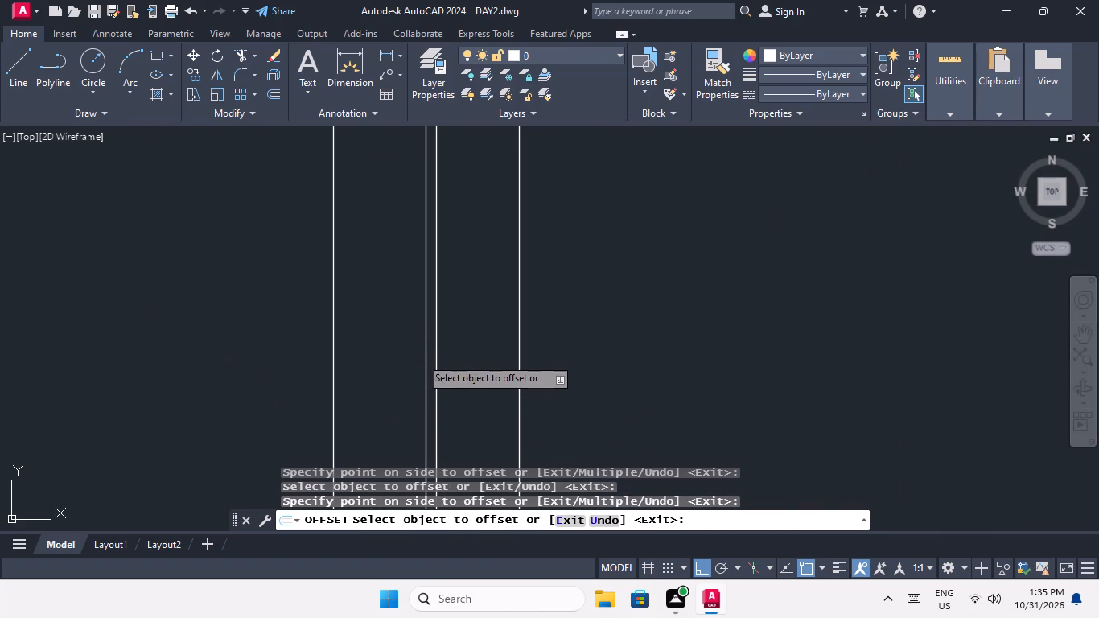
drag(424, 356, 400, 377)
click(385, 385)
Offset the vertical midline 1/2" to both sides in the third-row left unit's small-room corridor-wall opening.
scroll(393, 360, down, 5)
middle_drag(421, 292, 423, 382)
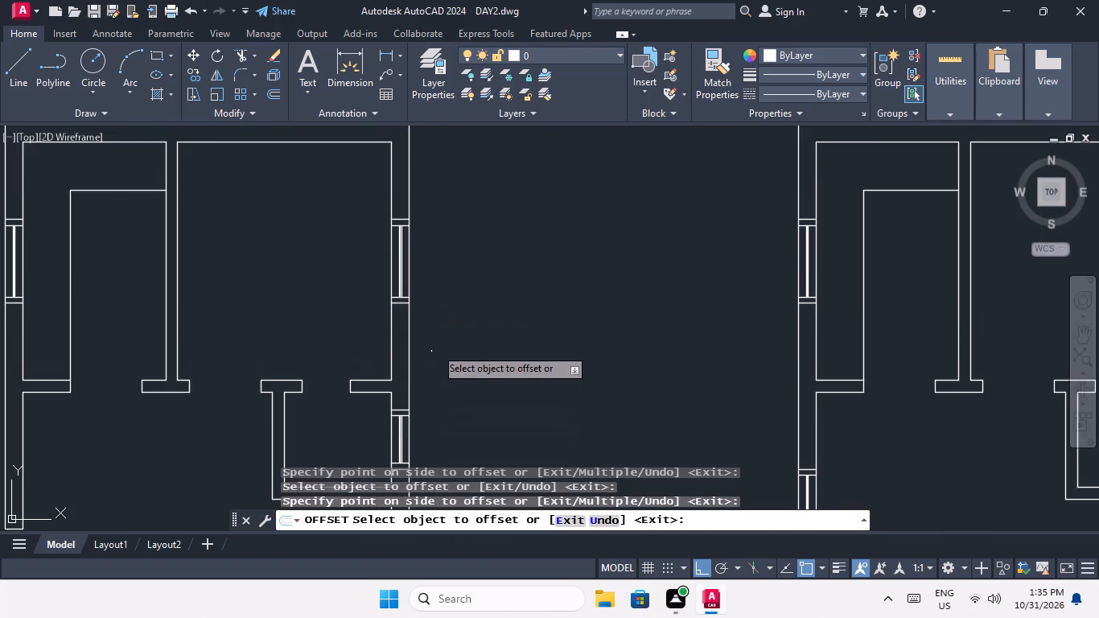
scroll(458, 306, down, 1)
middle_drag(458, 351, 458, 455)
scroll(470, 331, down, 2)
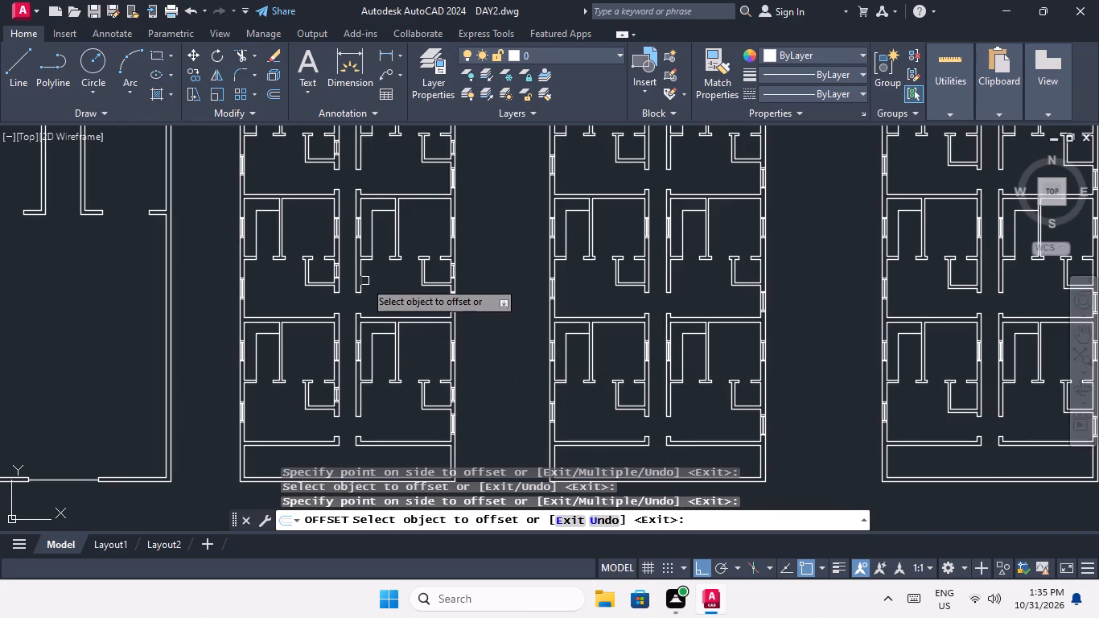
scroll(341, 283, up, 7)
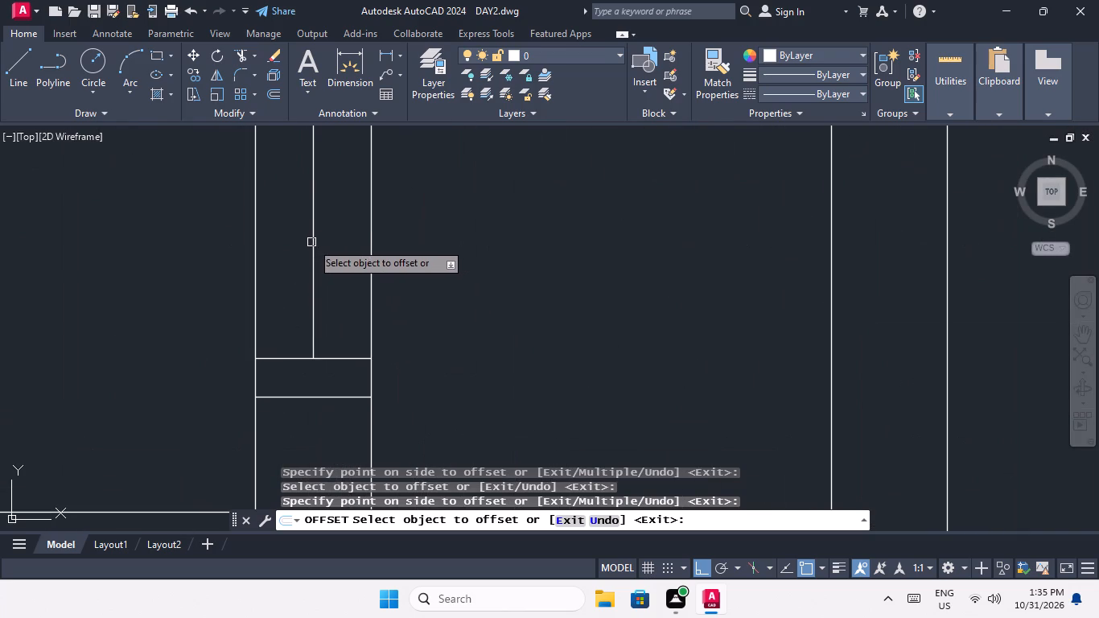
drag(311, 243, 333, 243)
click(381, 242)
scroll(316, 264, up, 2)
drag(306, 264, 290, 276)
click(238, 310)
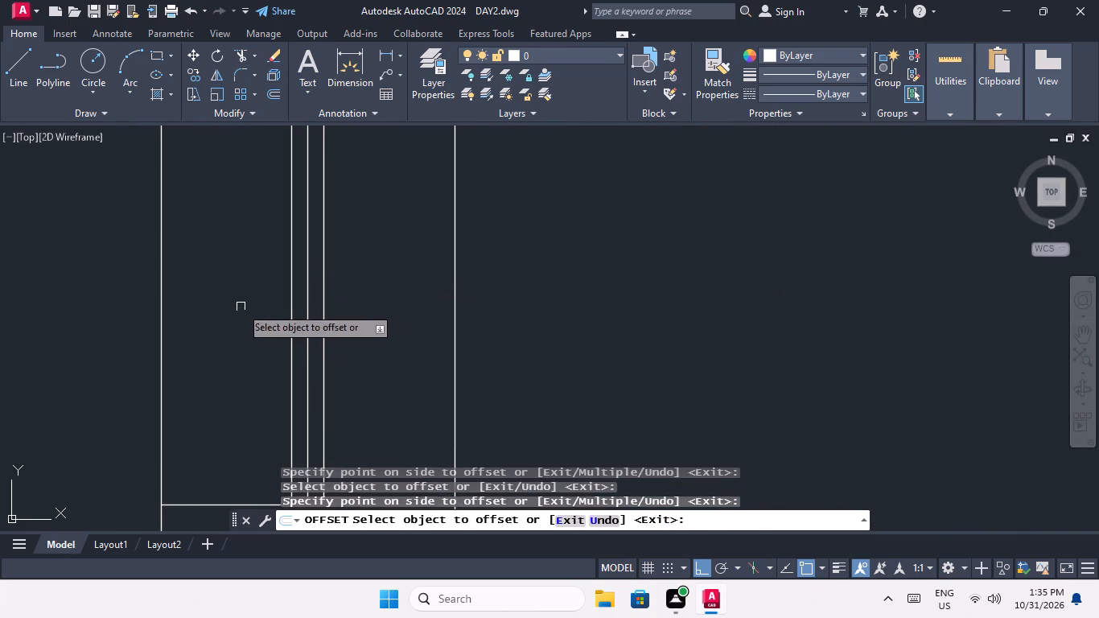
Offset the vertical midline 1/2" to both sides in the third-row right unit's small-room outer-wall opening.
scroll(259, 298, down, 6)
middle_drag(549, 307, 227, 385)
scroll(415, 370, up, 4)
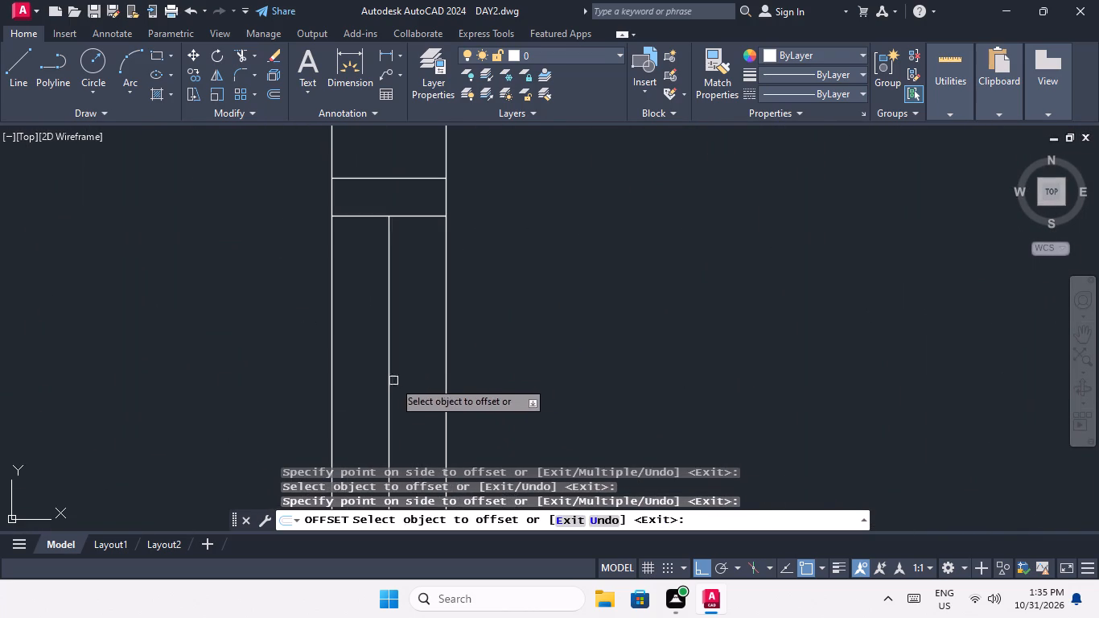
drag(389, 369, 408, 371)
click(484, 363)
scroll(385, 386, up, 2)
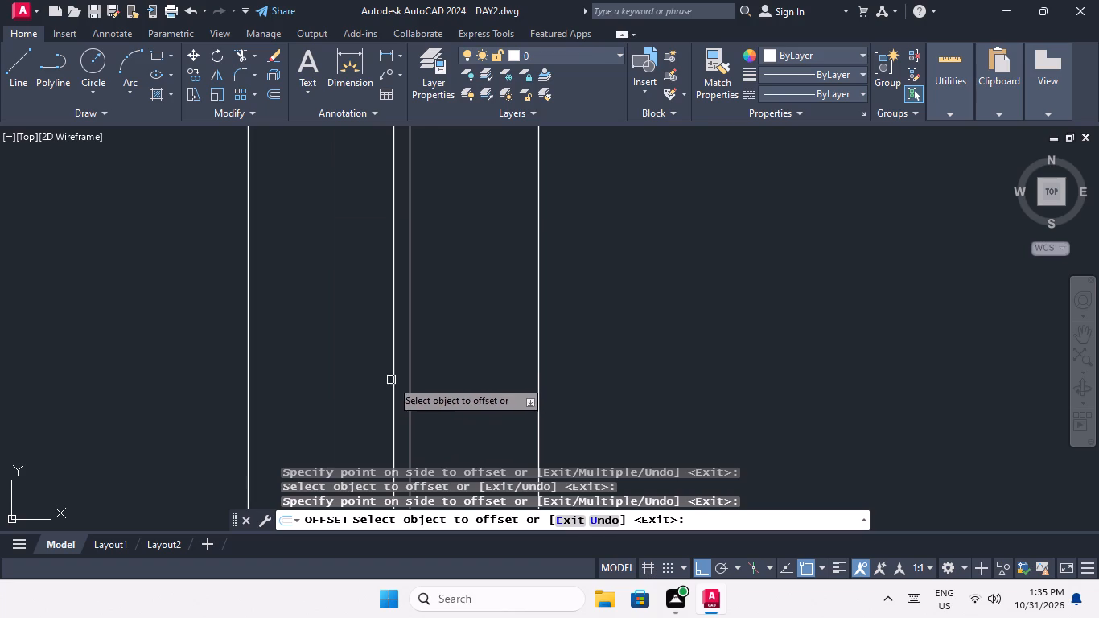
drag(391, 380, 379, 389)
click(318, 408)
Offset the vertical midline 1/2" to both sides in the second-row right unit's small-room outer-wall opening.
scroll(337, 383, down, 5)
middle_drag(428, 360, 460, 437)
scroll(474, 317, down, 2)
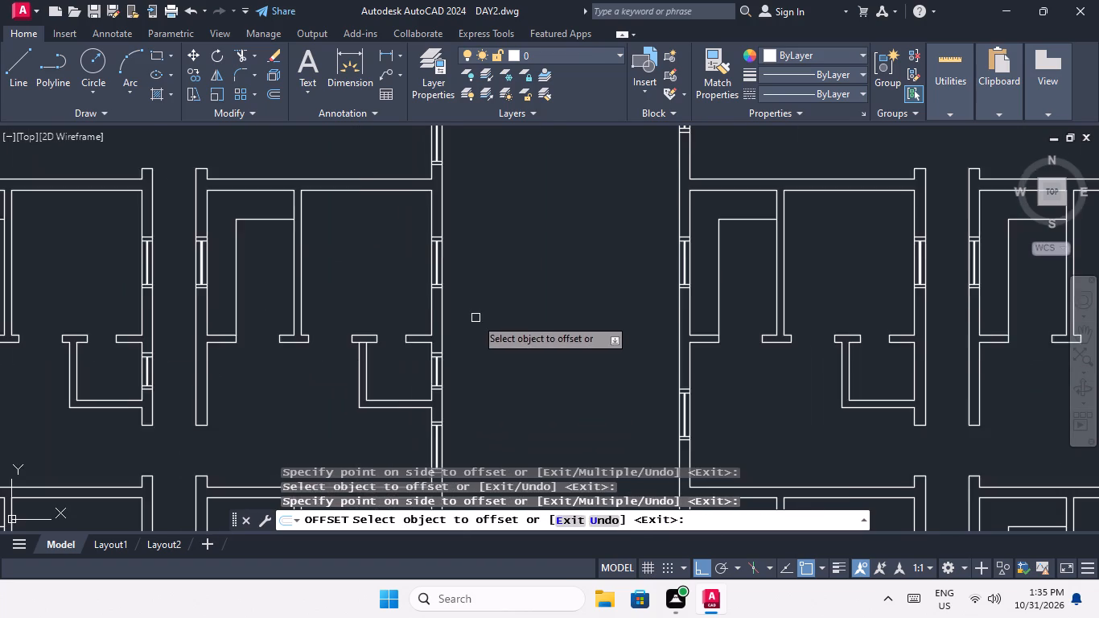
middle_drag(477, 327, 484, 401)
scroll(489, 349, down, 2)
scroll(465, 261, up, 7)
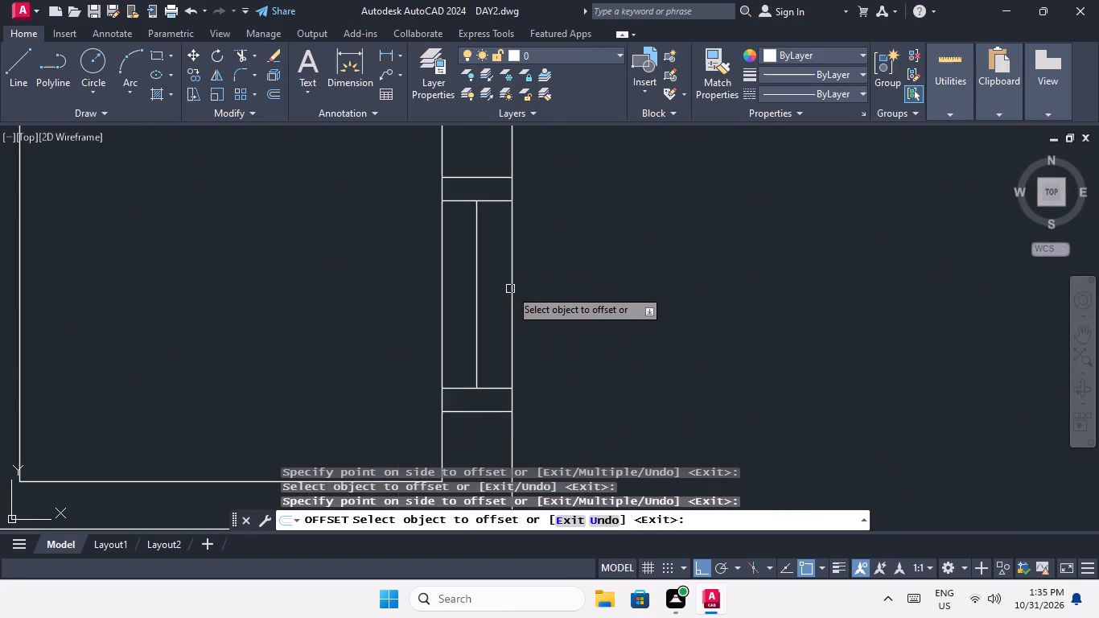
drag(453, 301, 492, 292)
click(503, 290)
scroll(459, 312, up, 2)
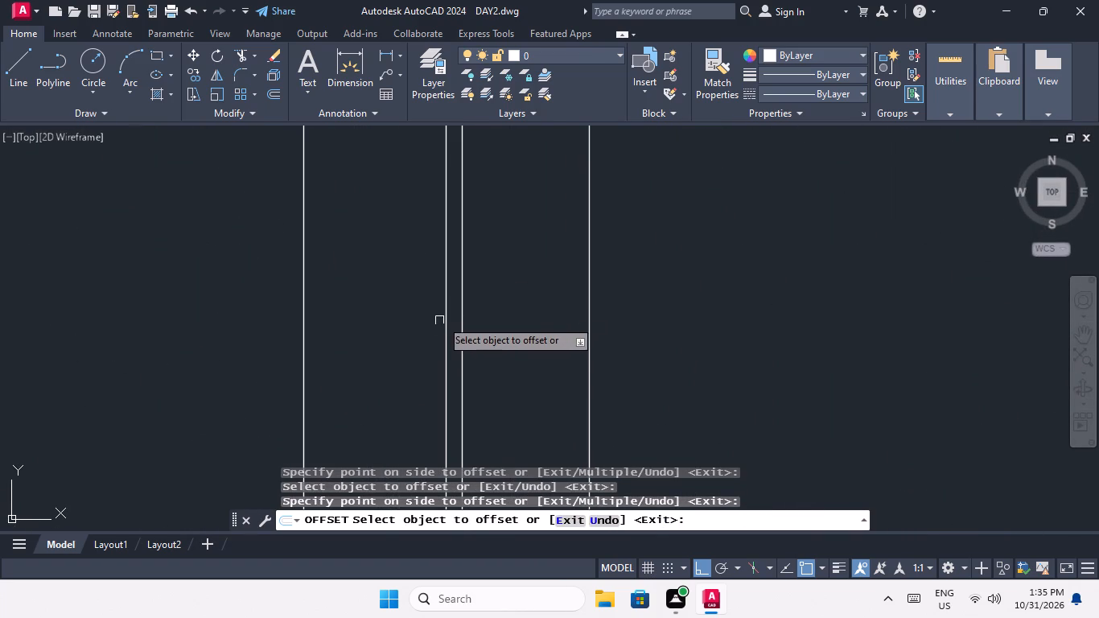
drag(446, 318, 400, 336)
click(386, 340)
Offset the vertical midline 1/2" to both sides in the second-row left unit's small-room corridor-wall opening.
scroll(432, 308, down, 4)
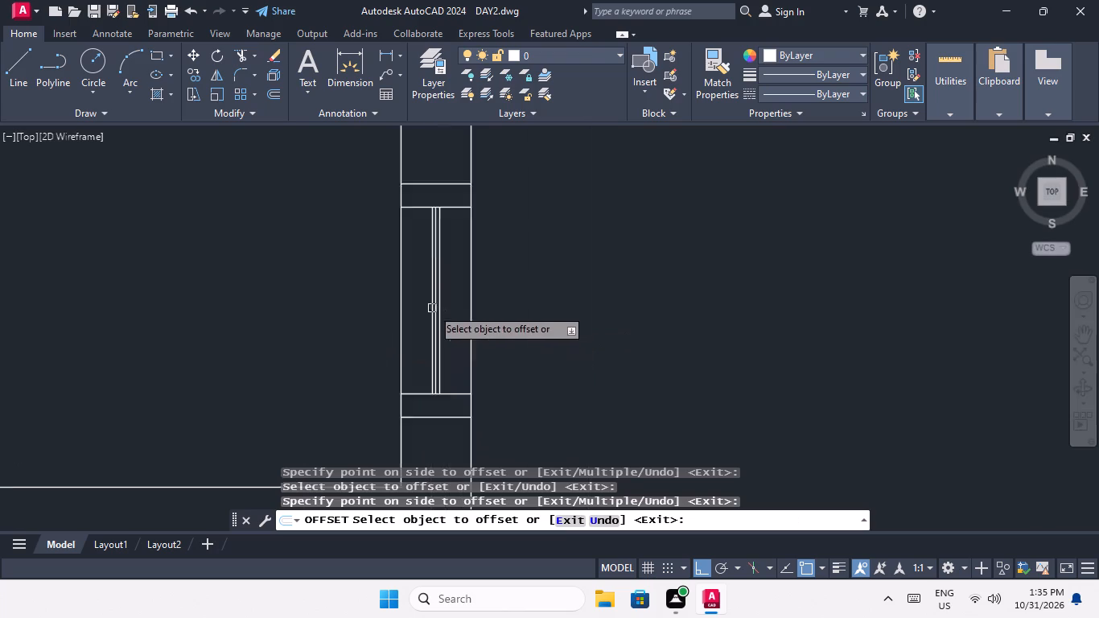
scroll(432, 311, down, 1)
middle_drag(362, 349, 484, 352)
scroll(500, 349, down, 2)
scroll(232, 339, up, 4)
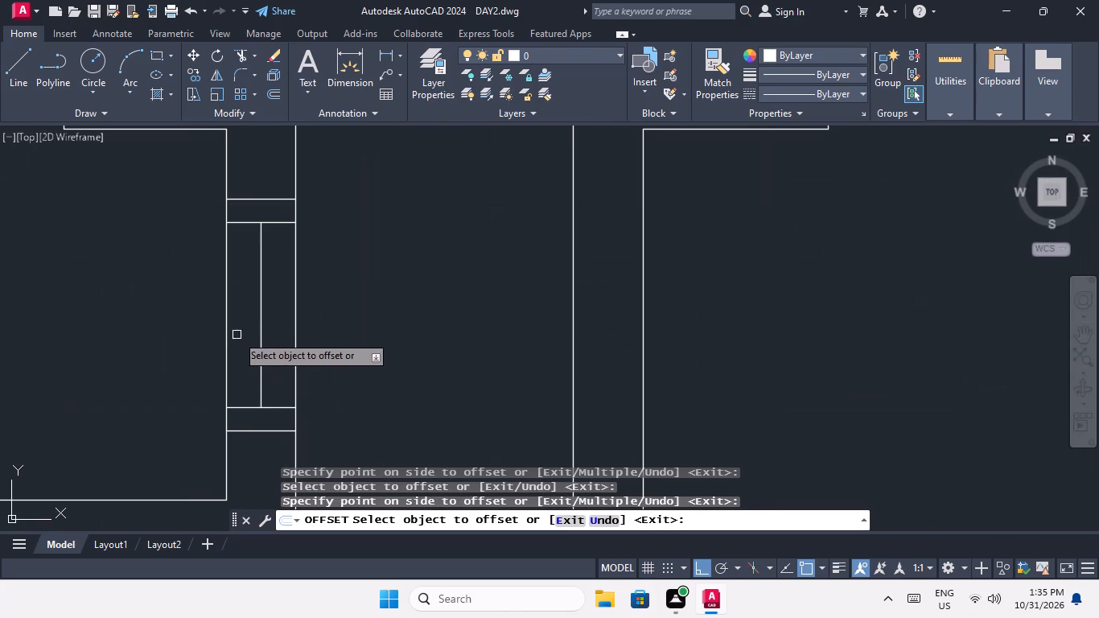
drag(260, 329, 294, 332)
click(357, 332)
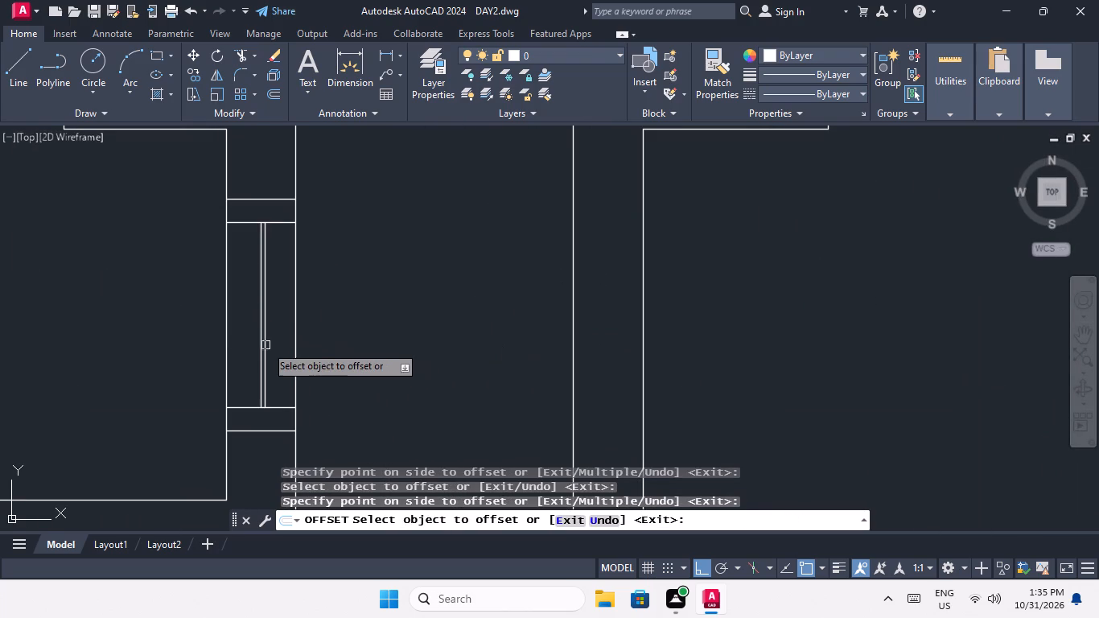
scroll(265, 344, up, 3)
click(246, 344)
click(179, 370)
Offset the vertical midline 1/2" to both sides in the top-row left unit's small-room corridor-wall opening.
scroll(204, 360, down, 4)
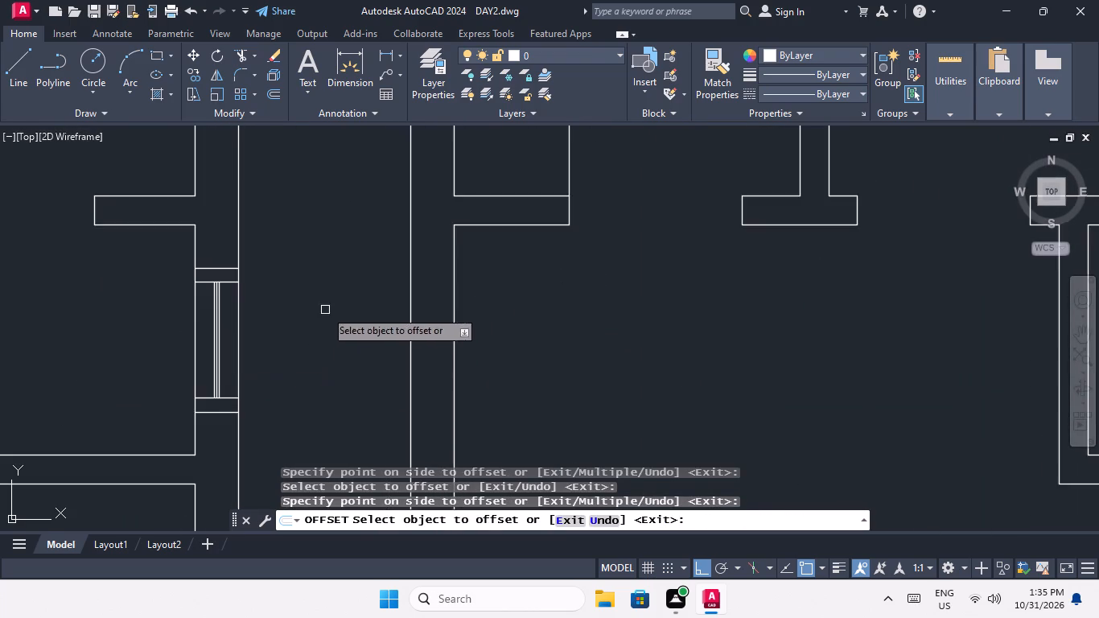
scroll(325, 319, down, 1)
middle_drag(325, 319, 317, 400)
scroll(324, 365, down, 3)
middle_drag(325, 369, 311, 468)
scroll(301, 286, up, 4)
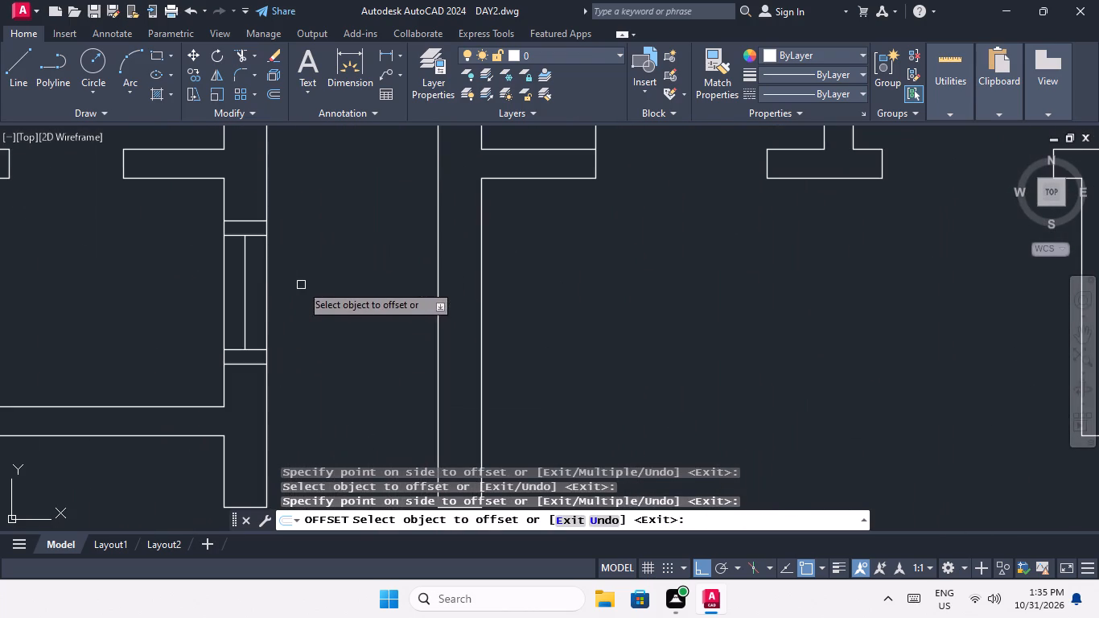
scroll(245, 287, up, 2)
drag(245, 298, 253, 299)
click(296, 300)
scroll(235, 332, up, 2)
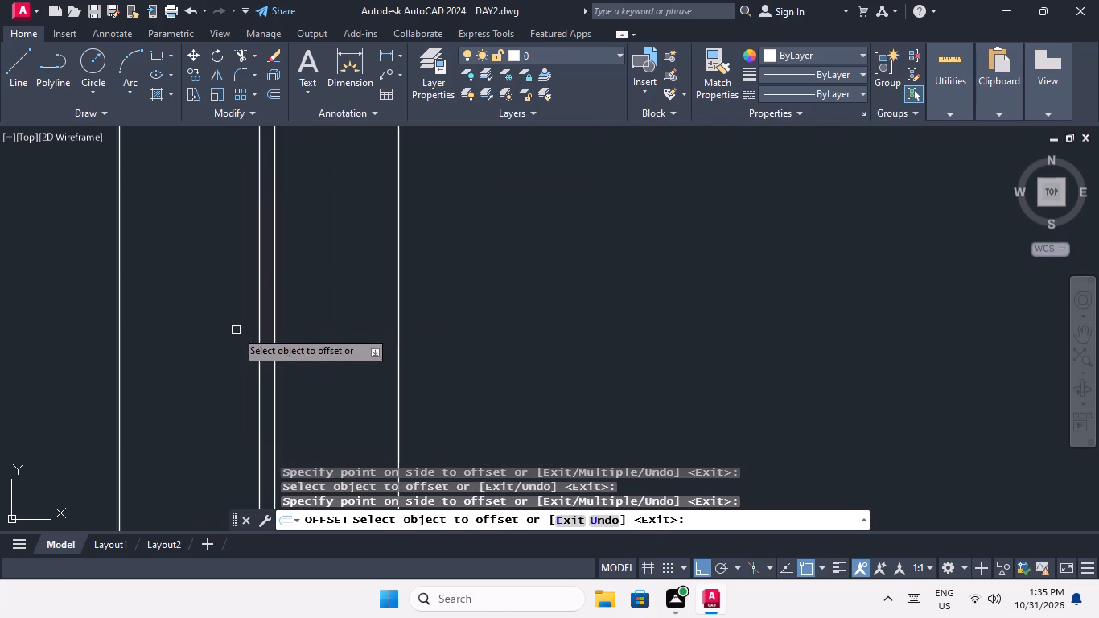
scroll(236, 330, up, 1)
drag(271, 310, 253, 331)
click(227, 347)
Offset the vertical midline 1/2" to both sides in the top-row right unit's small-room outer-wall opening, ending the Offset command.
scroll(244, 352, down, 5)
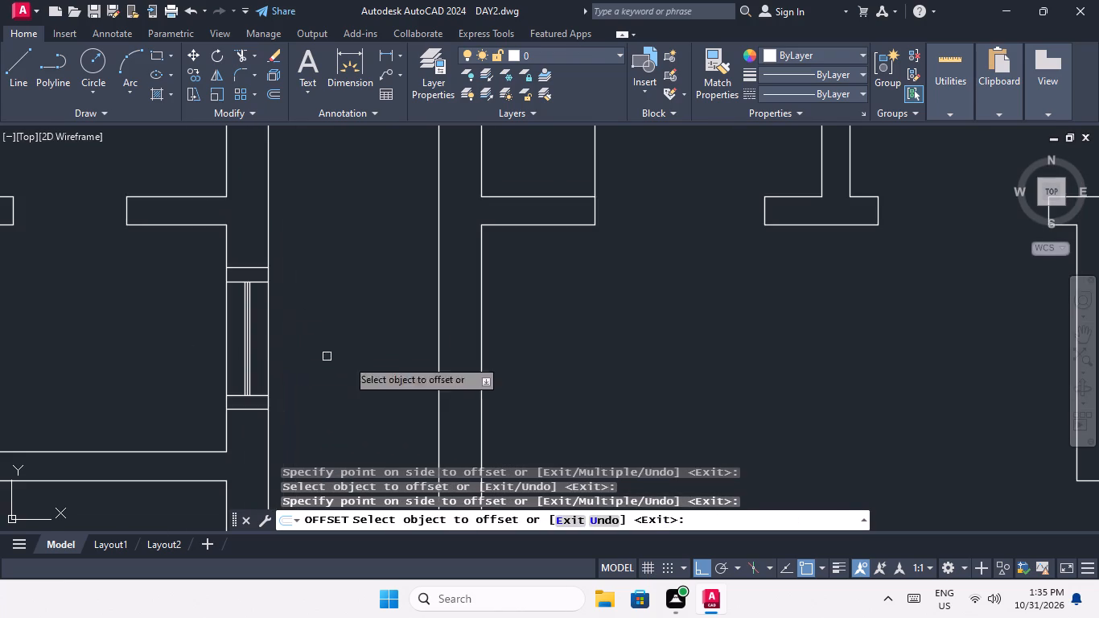
middle_drag(477, 342, 53, 463)
scroll(232, 378, down, 4)
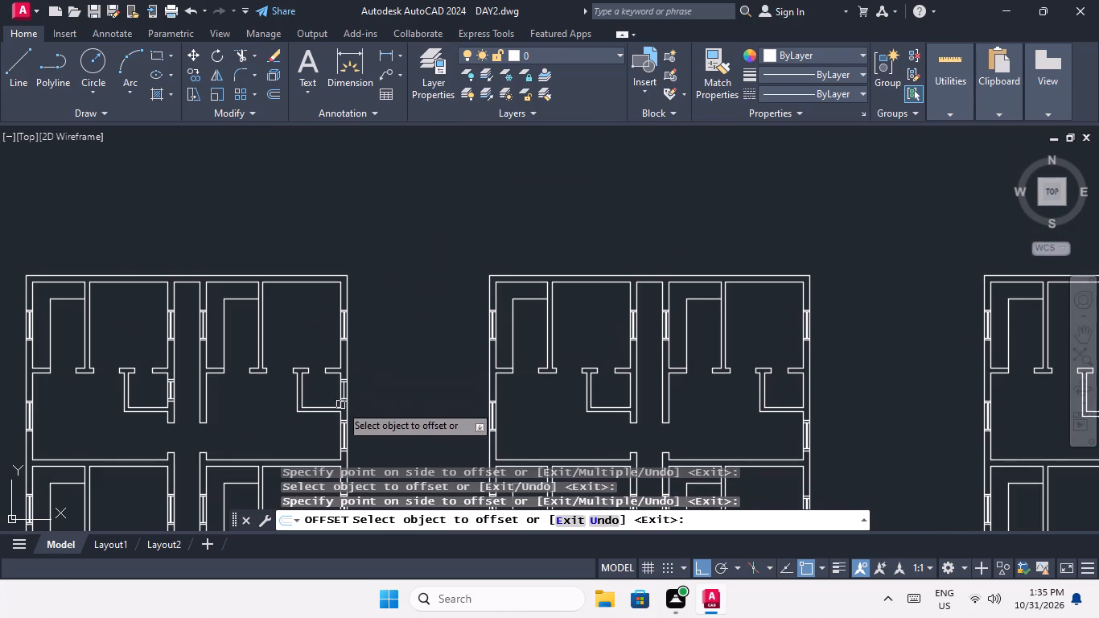
scroll(345, 397, up, 7)
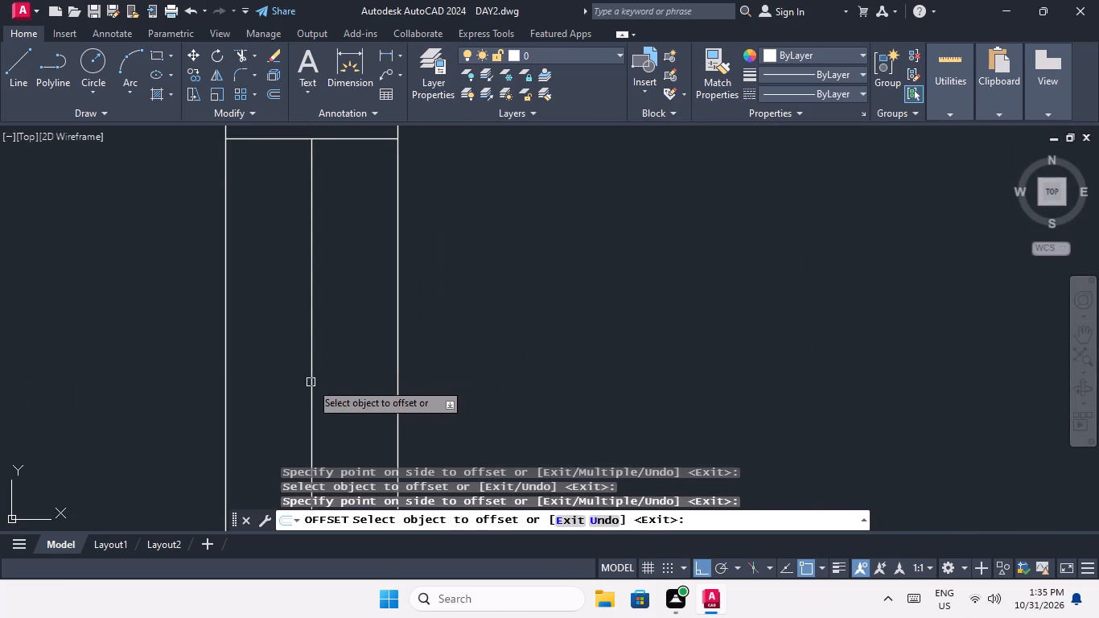
drag(311, 382, 319, 383)
click(366, 376)
scroll(309, 392, up, 3)
drag(315, 385, 274, 408)
click(269, 412)
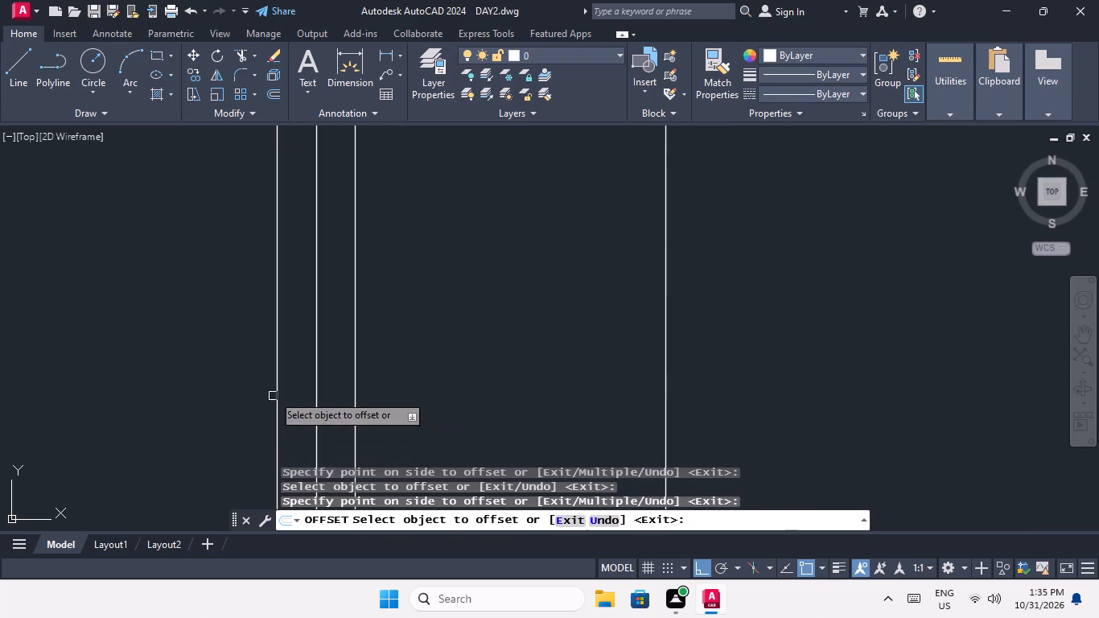
scroll(286, 339, down, 4)
key(Escape)
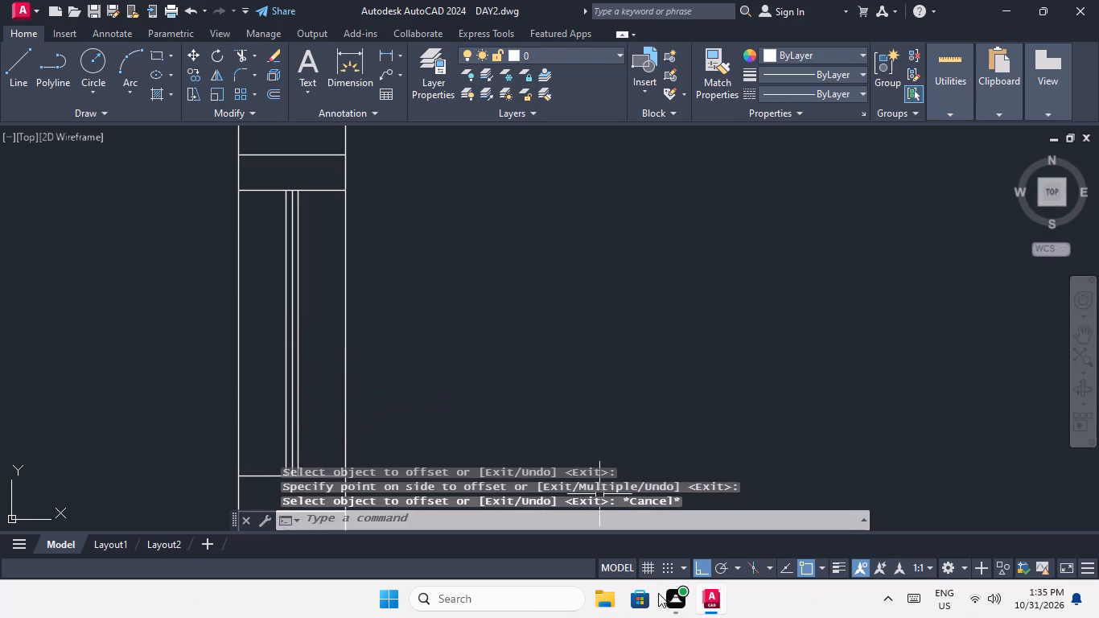
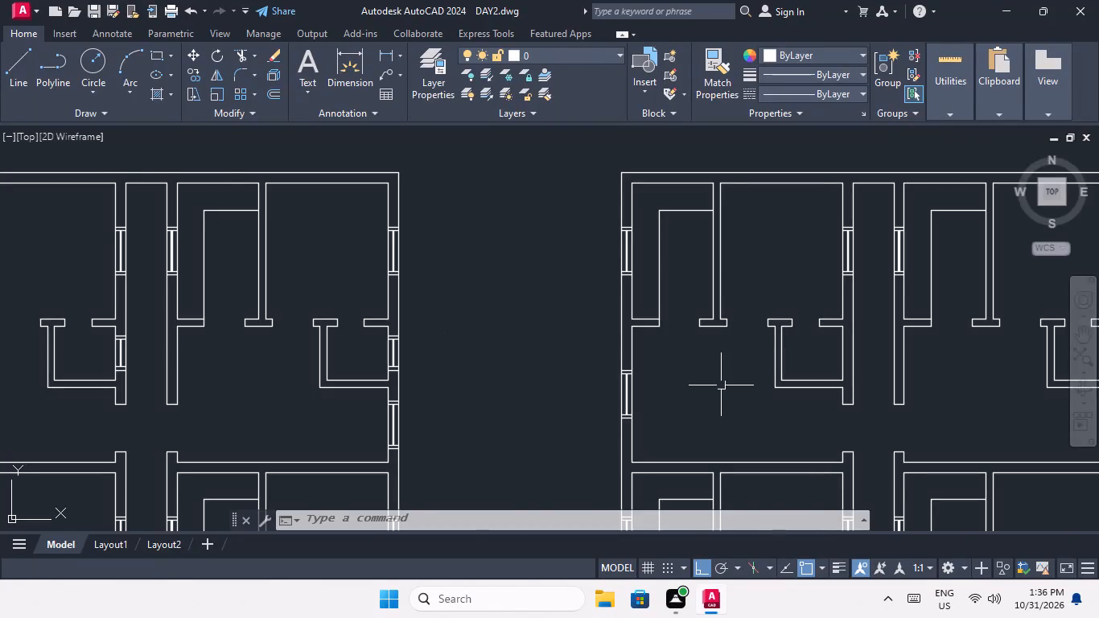
Draw a horizontal line across the corridor wall at the middle of the small room in the third plan's top-row left unit.
middle_drag(722, 386, 401, 352)
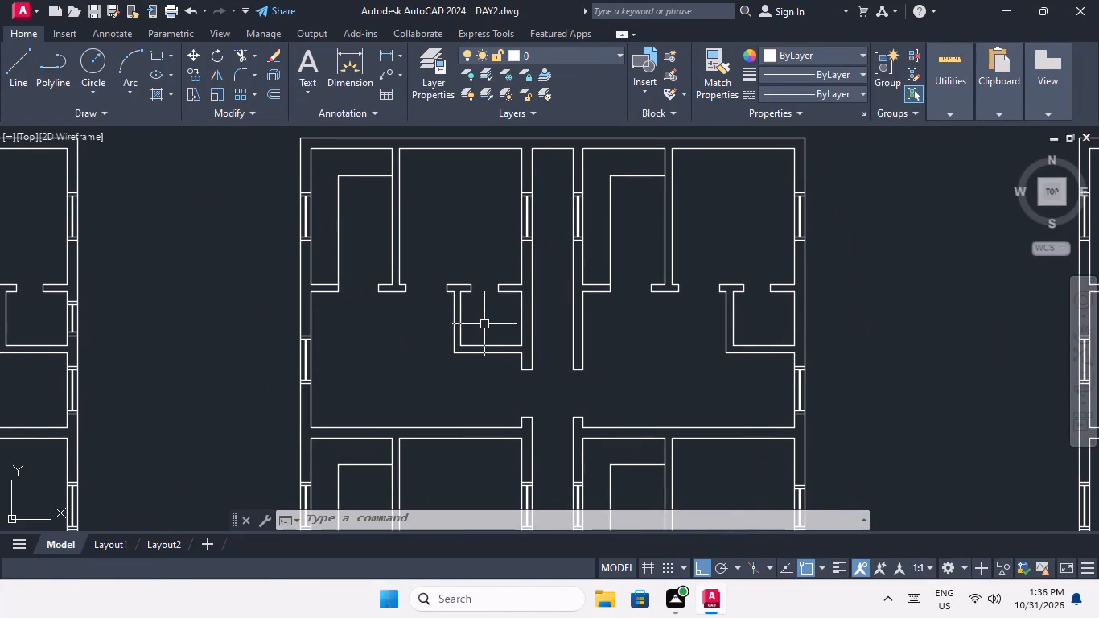
key(l)
key(space)
scroll(522, 308, up, 2)
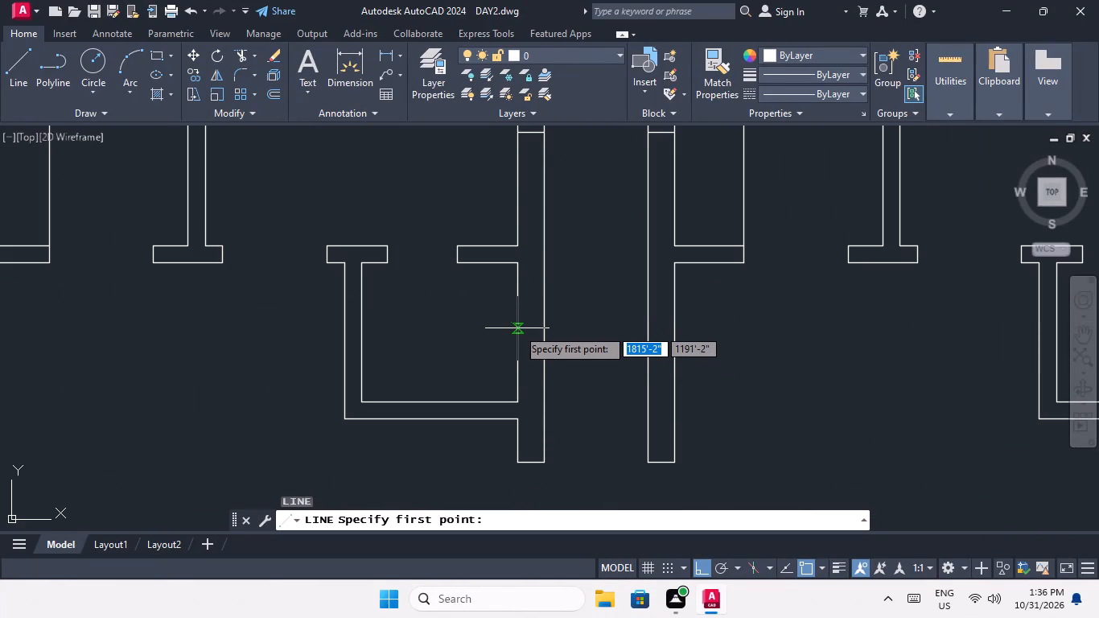
click(517, 334)
scroll(563, 329, up, 3)
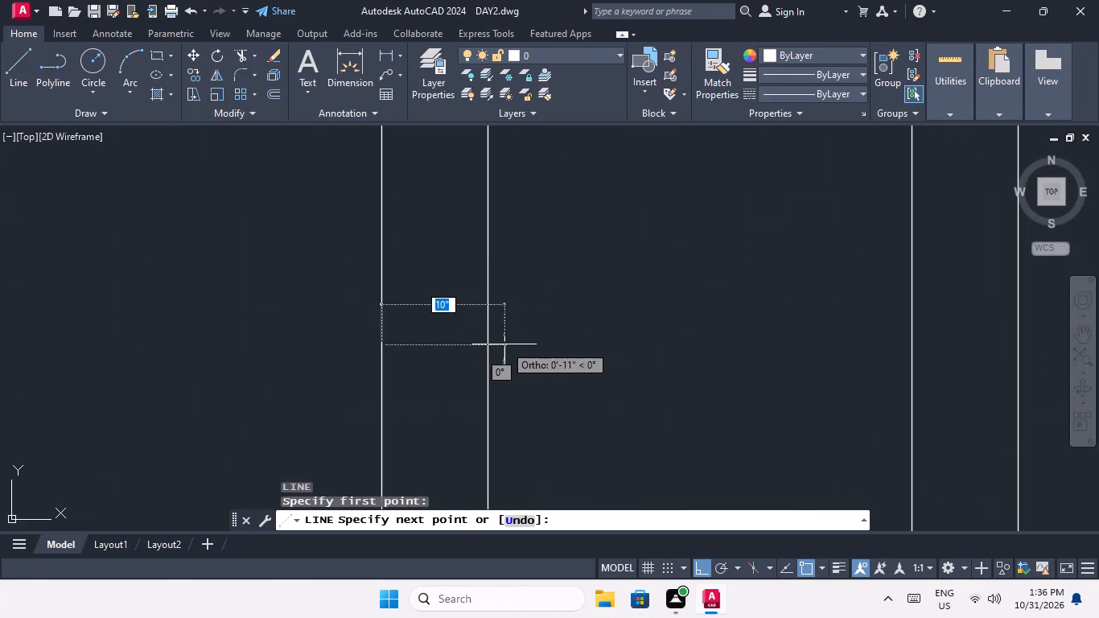
click(491, 343)
key(space)
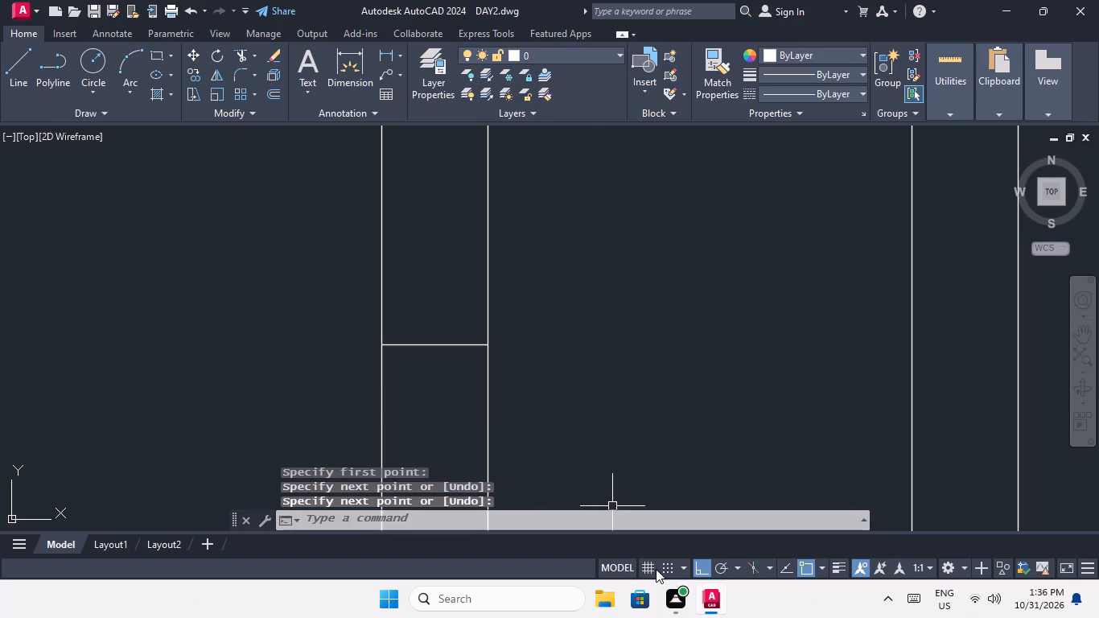
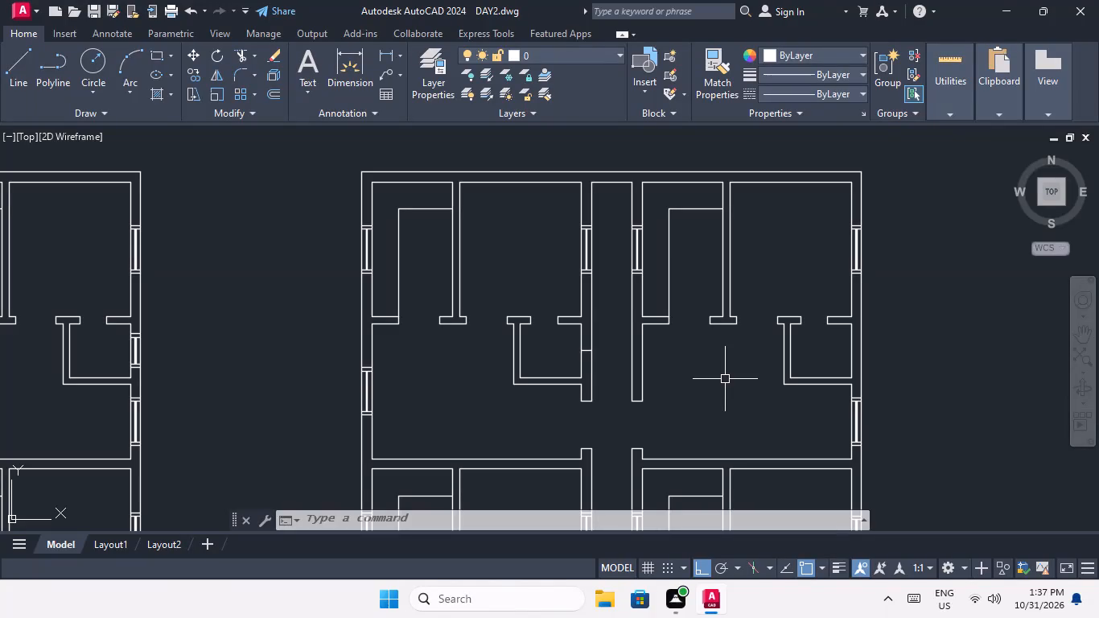
Draw a horizontal line across the outer wall at the middle of the small room in the third plan's top-row right unit.
key(space)
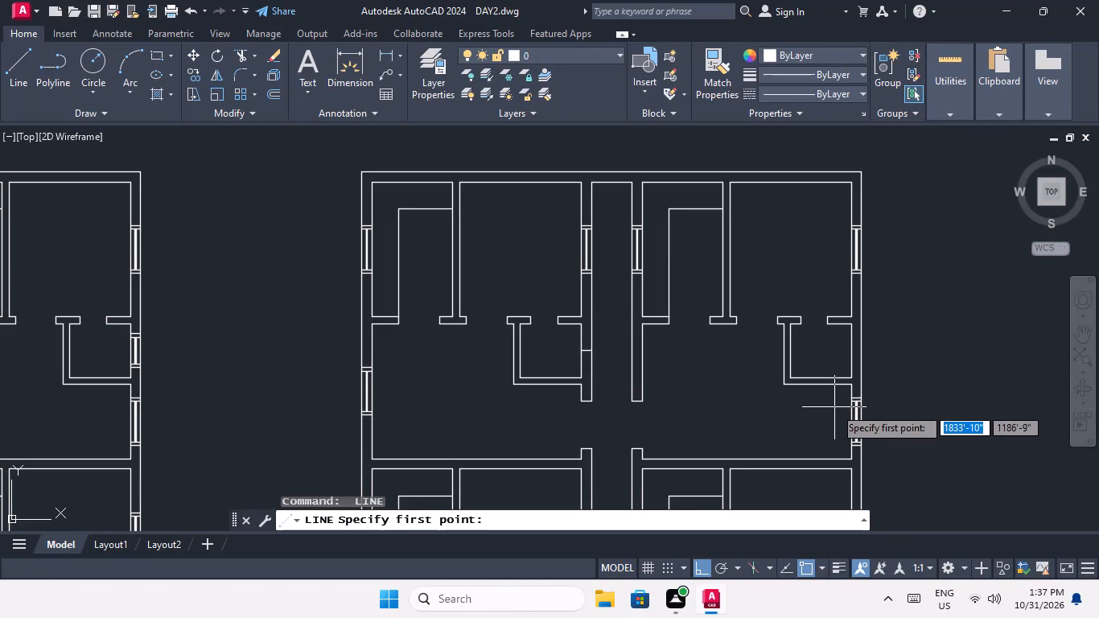
scroll(851, 360, up, 1)
middle_drag(831, 358, 619, 377)
scroll(643, 373, up, 1)
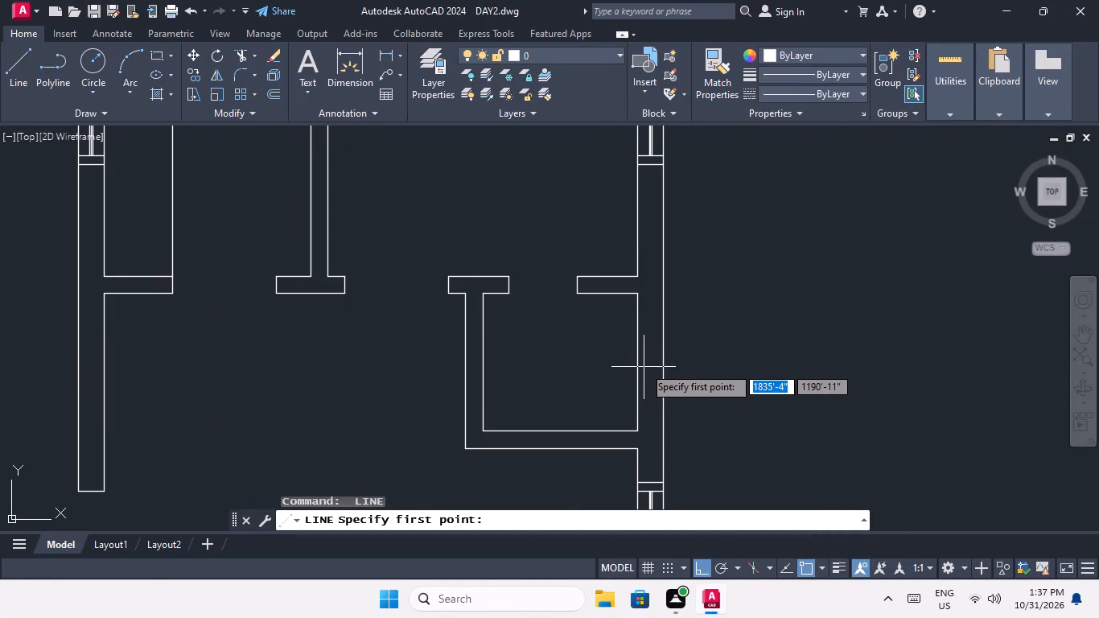
click(639, 365)
scroll(694, 366, up, 3)
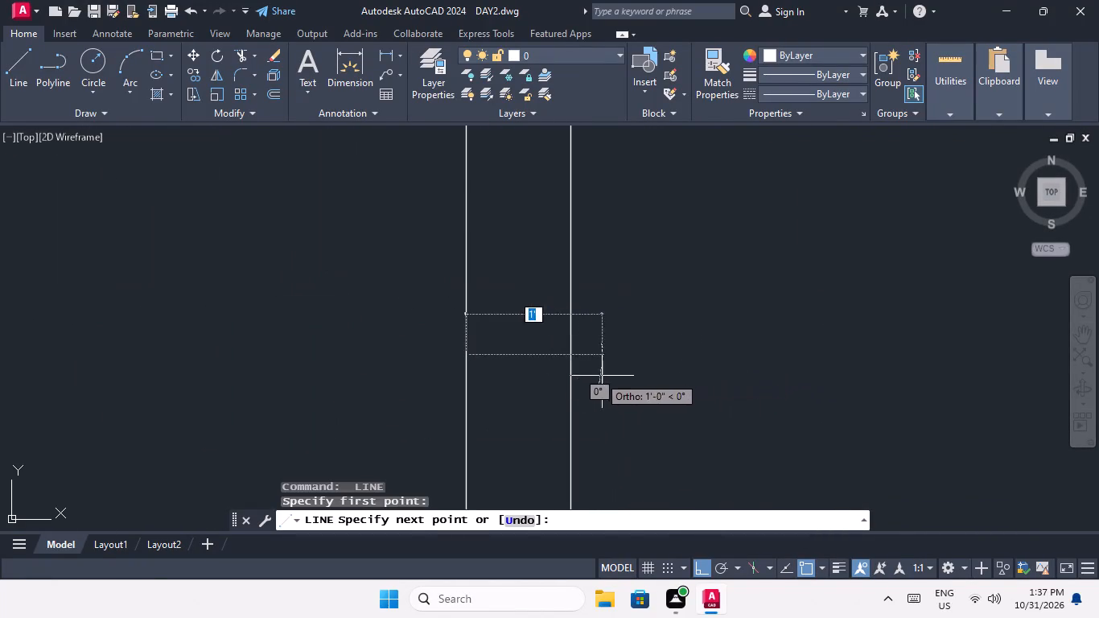
click(572, 353)
key(space)
Draw a horizontal line across the corridor wall at the middle of the small room in the third plan's second-row left unit.
scroll(595, 305, down, 2)
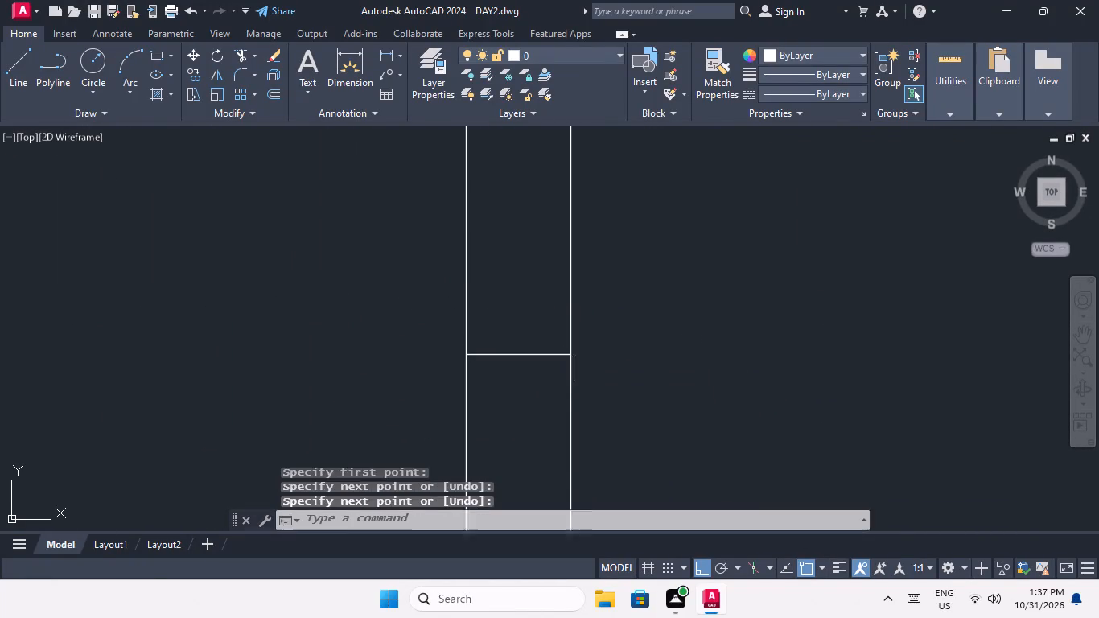
scroll(595, 305, down, 4)
middle_drag(633, 351, 635, 299)
middle_drag(443, 431, 462, 348)
key(space)
scroll(436, 364, up, 1)
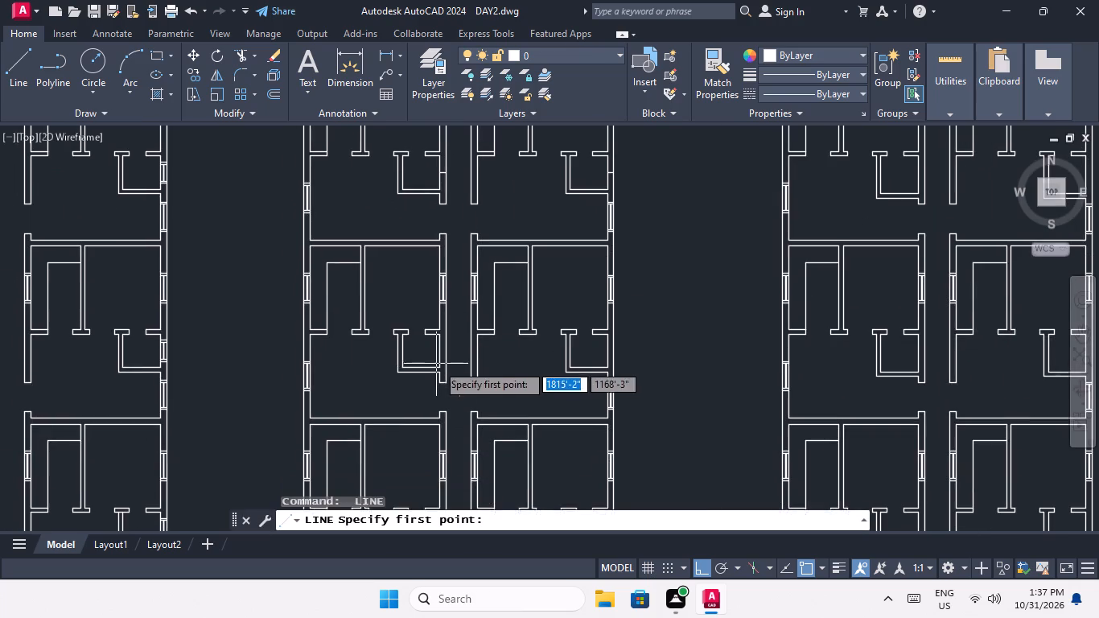
scroll(437, 364, up, 2)
click(450, 314)
scroll(478, 319, up, 3)
click(451, 299)
key(space)
Draw a horizontal line across the outer wall at the middle of the small room in the third plan's second-row right unit.
scroll(487, 303, down, 2)
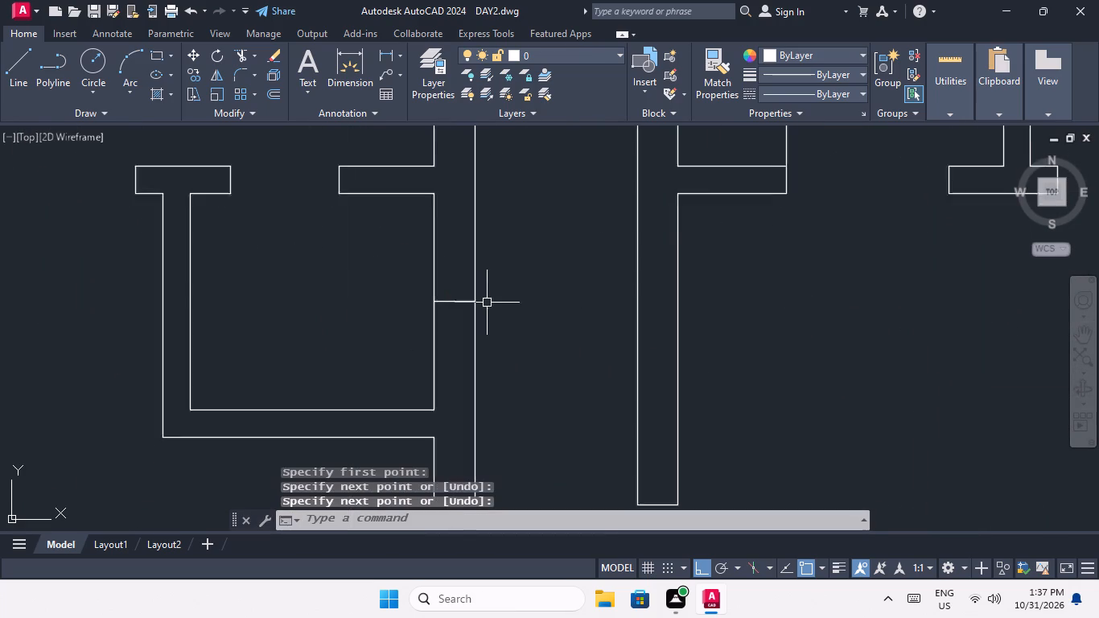
scroll(487, 303, down, 2)
middle_drag(588, 348, 348, 374)
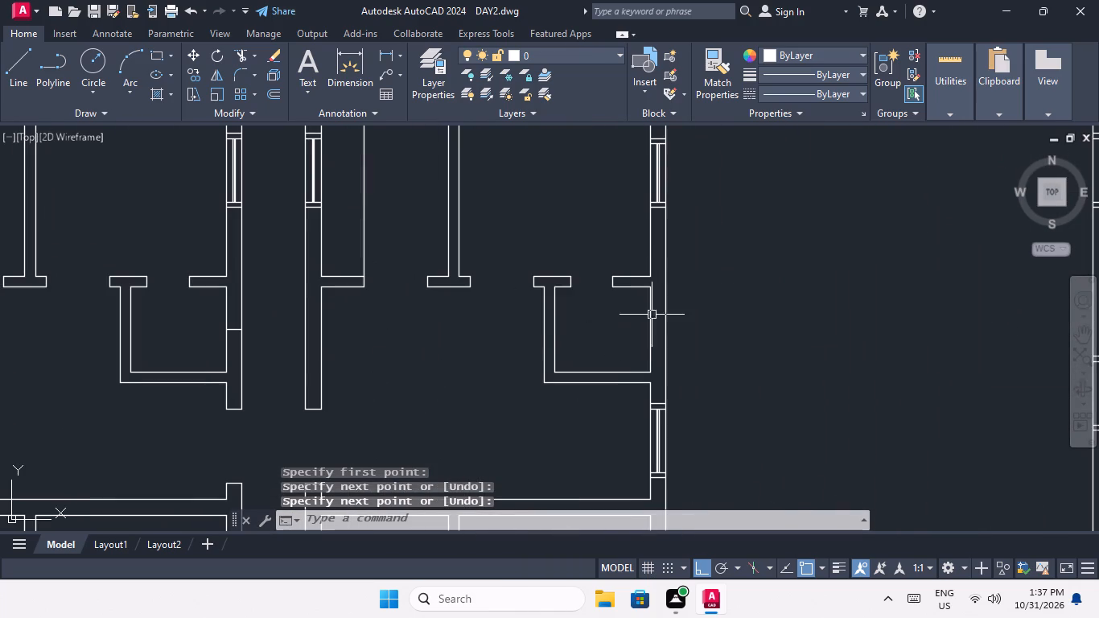
scroll(655, 317, up, 1)
key(space)
click(647, 335)
scroll(692, 332, up, 2)
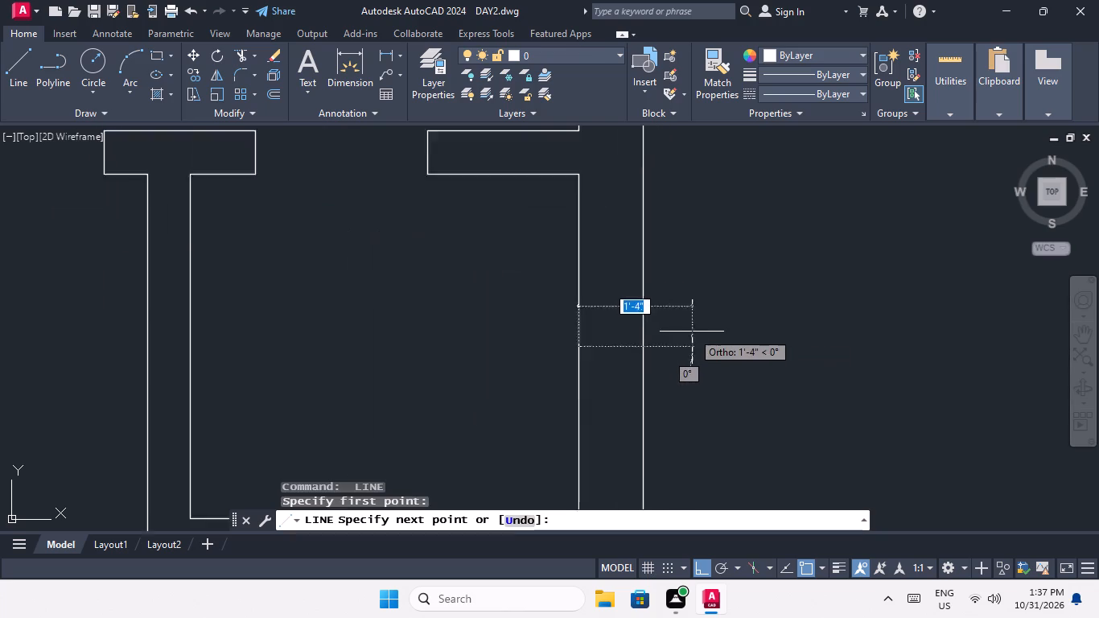
scroll(692, 332, up, 1)
click(617, 359)
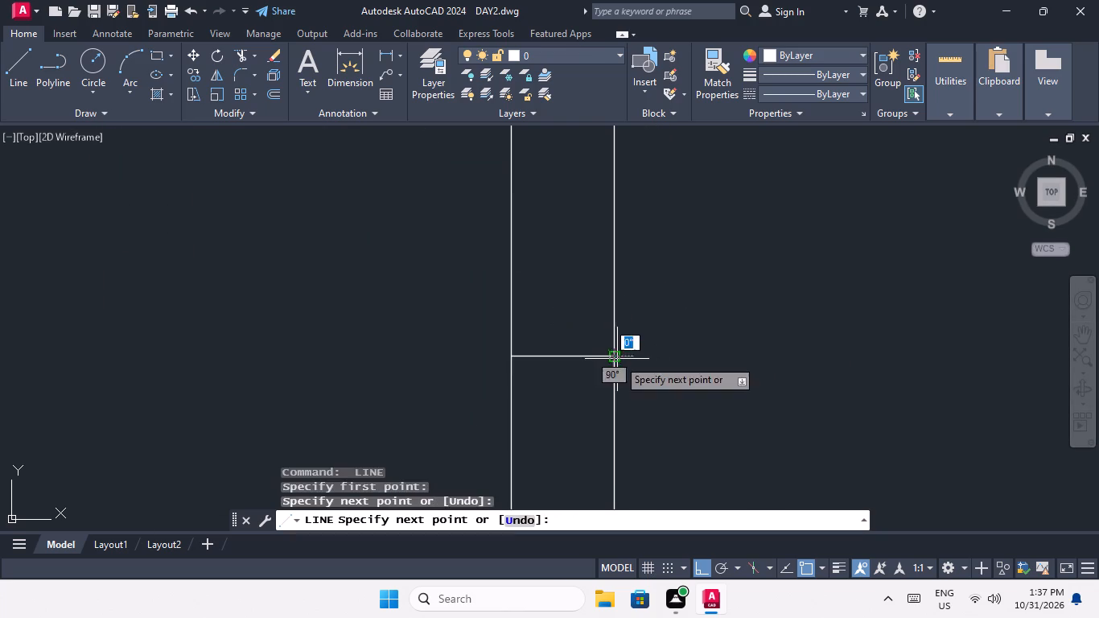
key(space)
Draw a horizontal line across the corridor wall at the middle of the small room in the third plan's third-row left unit.
scroll(599, 303, down, 4)
middle_drag(553, 364, 630, 263)
scroll(628, 263, down, 2)
middle_drag(587, 360, 590, 286)
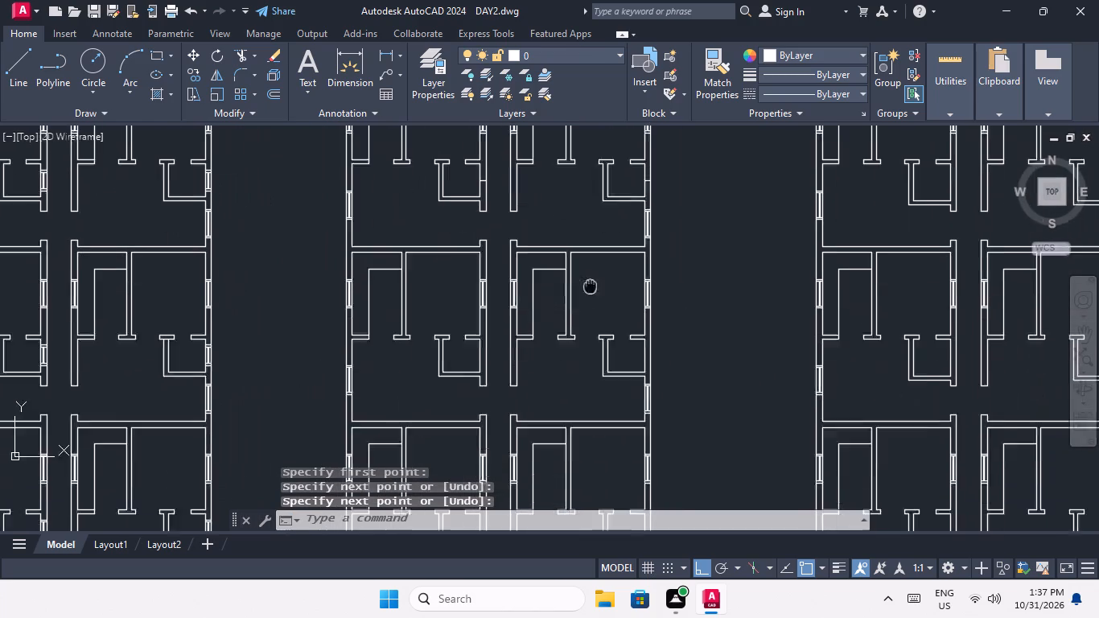
middle_drag(590, 286, 589, 273)
scroll(486, 351, up, 2)
key(space)
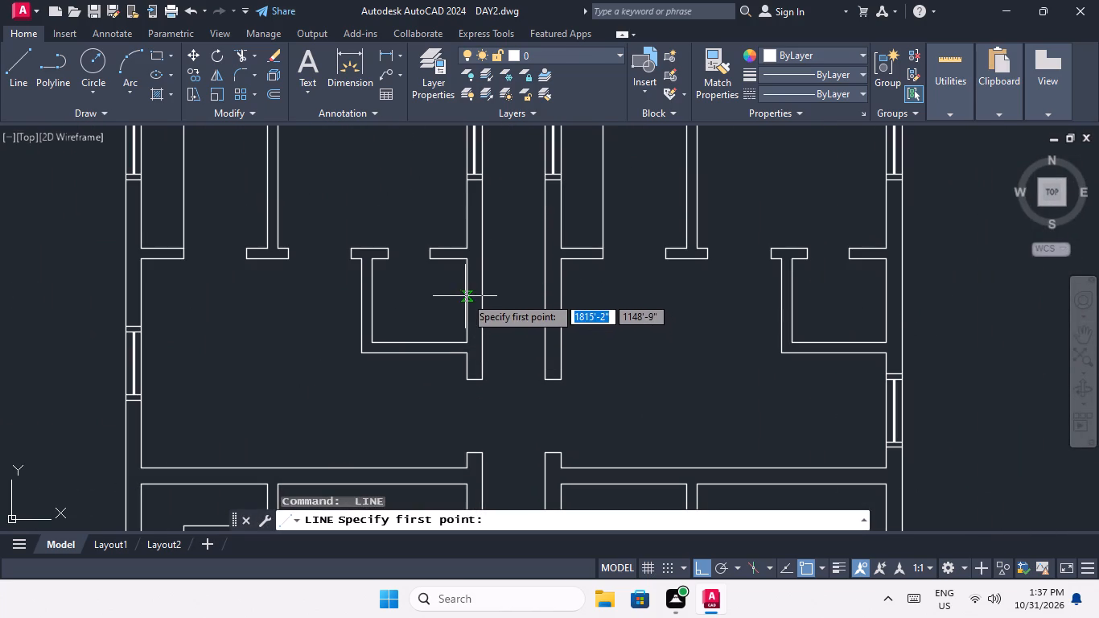
click(467, 301)
scroll(499, 301, up, 3)
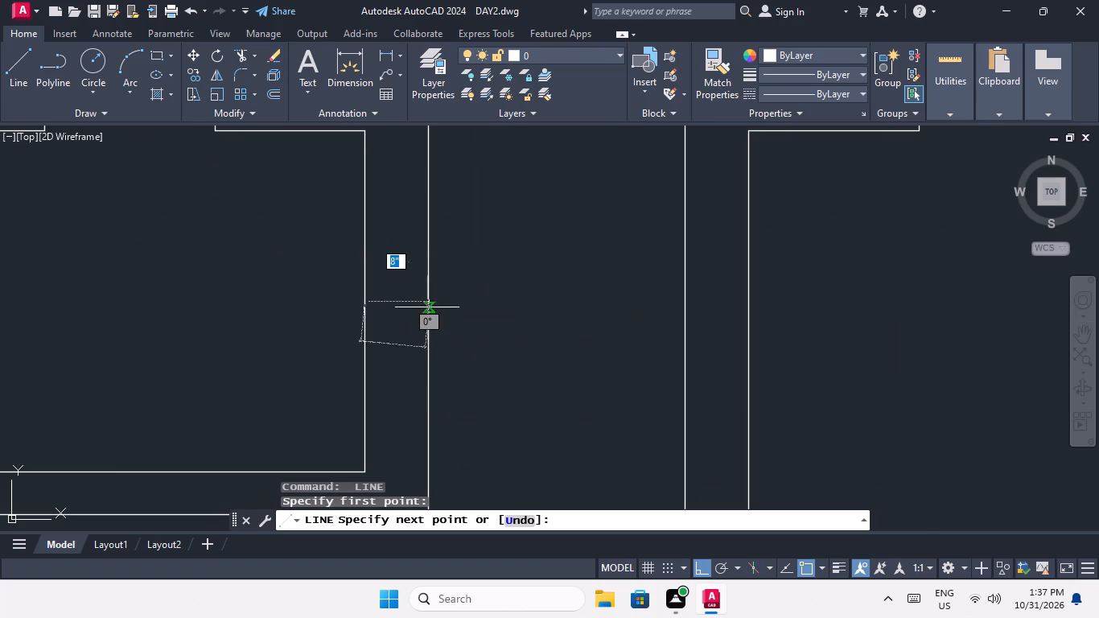
click(430, 302)
key(space)
Draw a horizontal line across the outer wall at the middle of the small room in the third plan's third-row right unit.
scroll(450, 290, down, 4)
middle_drag(496, 310, 459, 316)
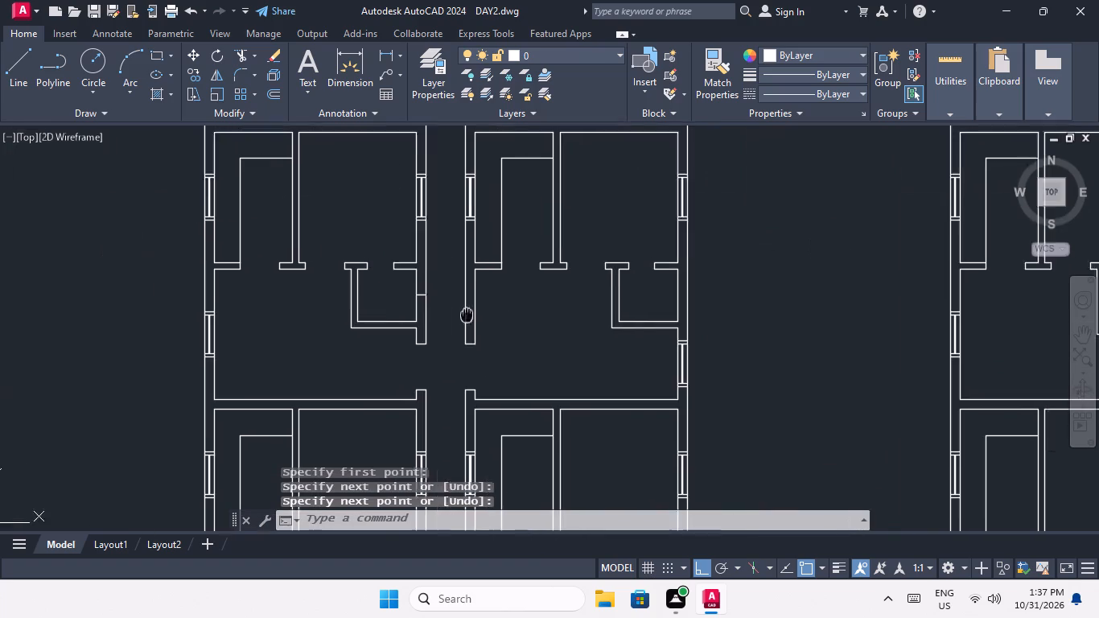
middle_drag(459, 316, 284, 328)
key(space)
scroll(486, 308, up, 3)
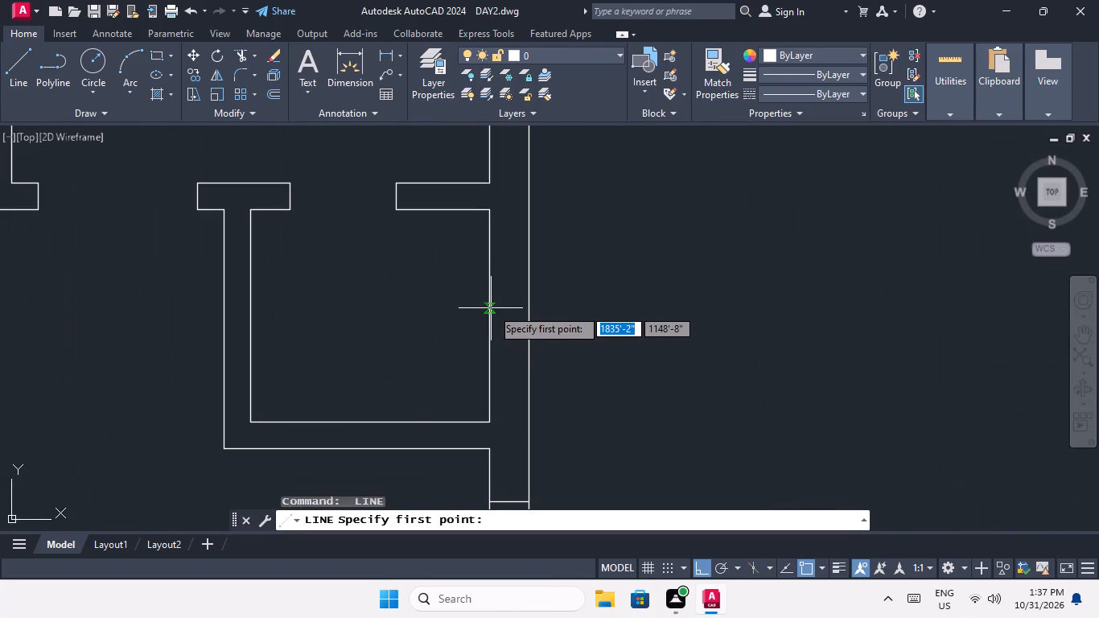
click(488, 317)
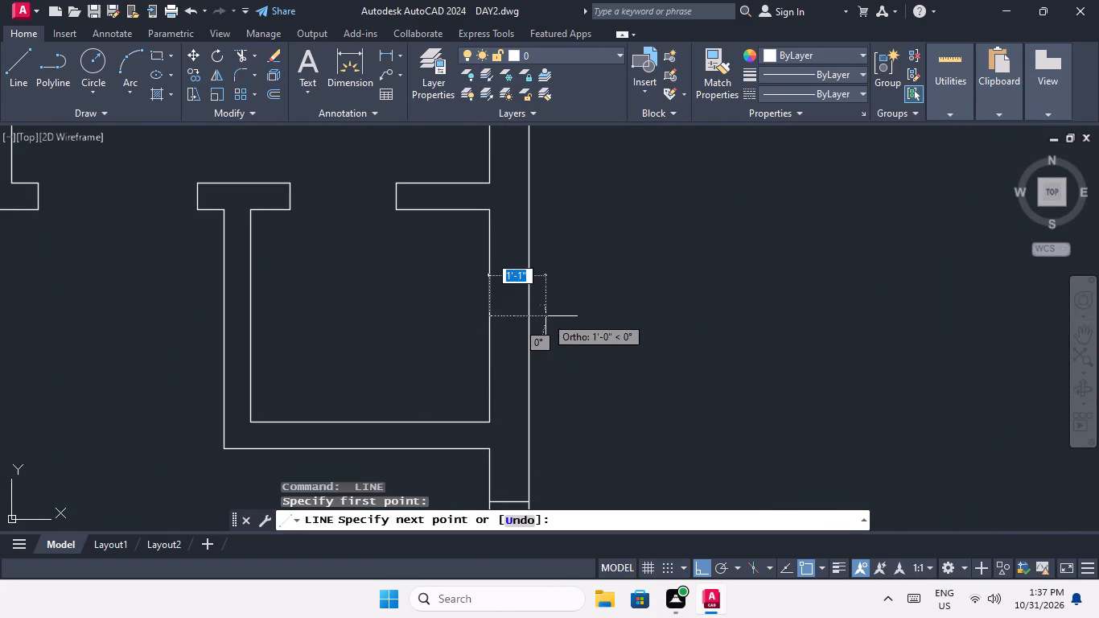
scroll(537, 320, up, 2)
click(512, 309)
key(space)
Draw a horizontal line across the corridor wall at the middle of the small room in the third plan's bottom-row left unit.
scroll(512, 308, down, 4)
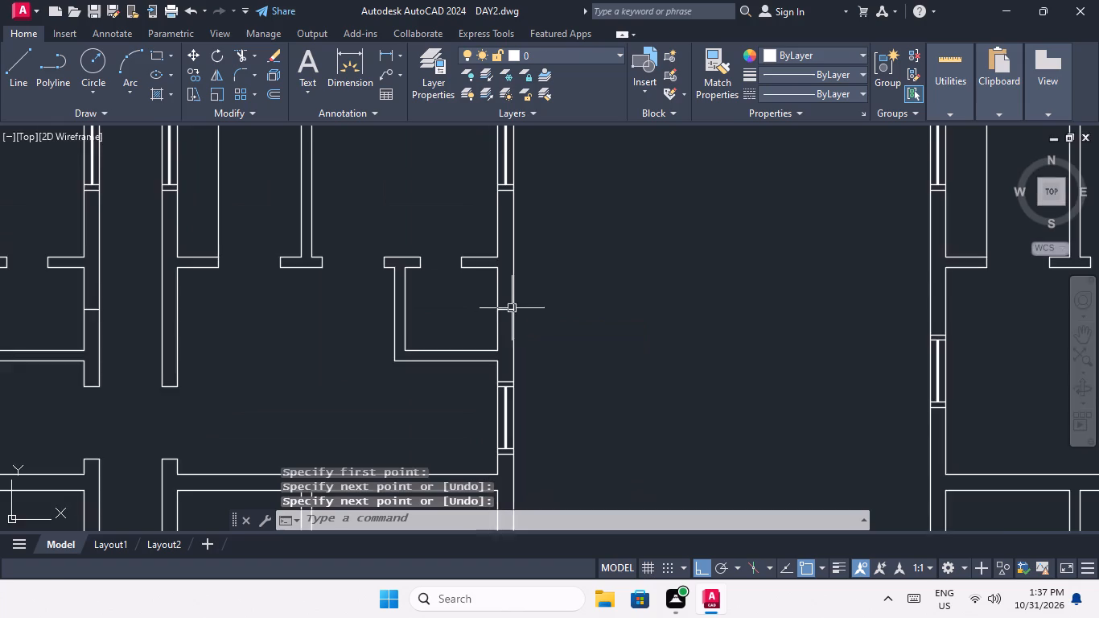
middle_drag(496, 336, 545, 253)
scroll(545, 254, down, 4)
middle_drag(513, 326, 541, 258)
scroll(510, 253, up, 4)
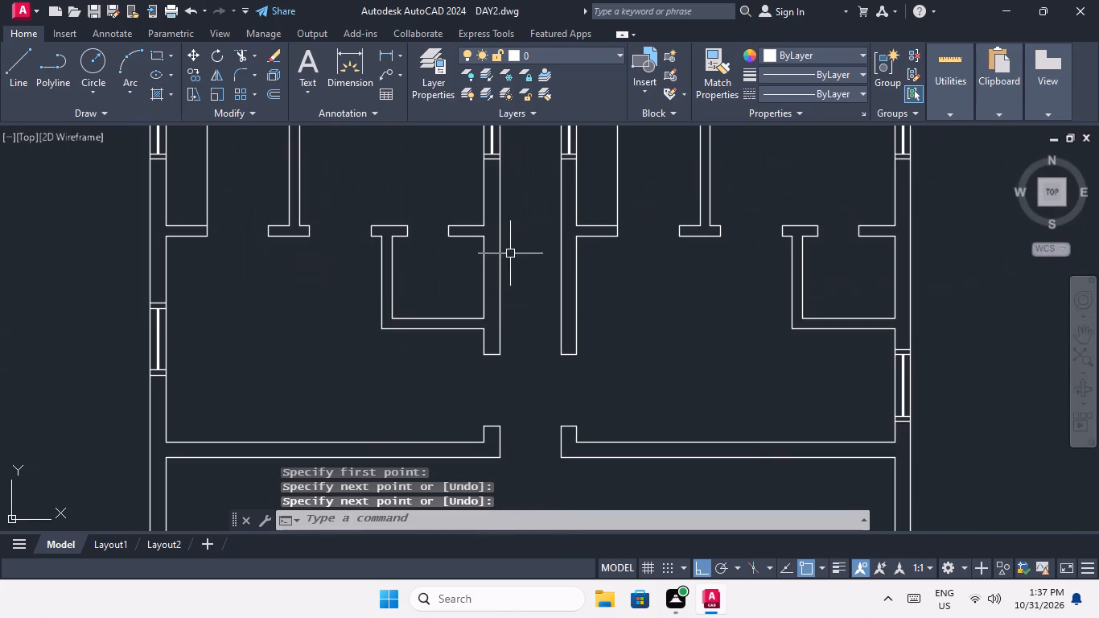
key(space)
scroll(492, 283, up, 2)
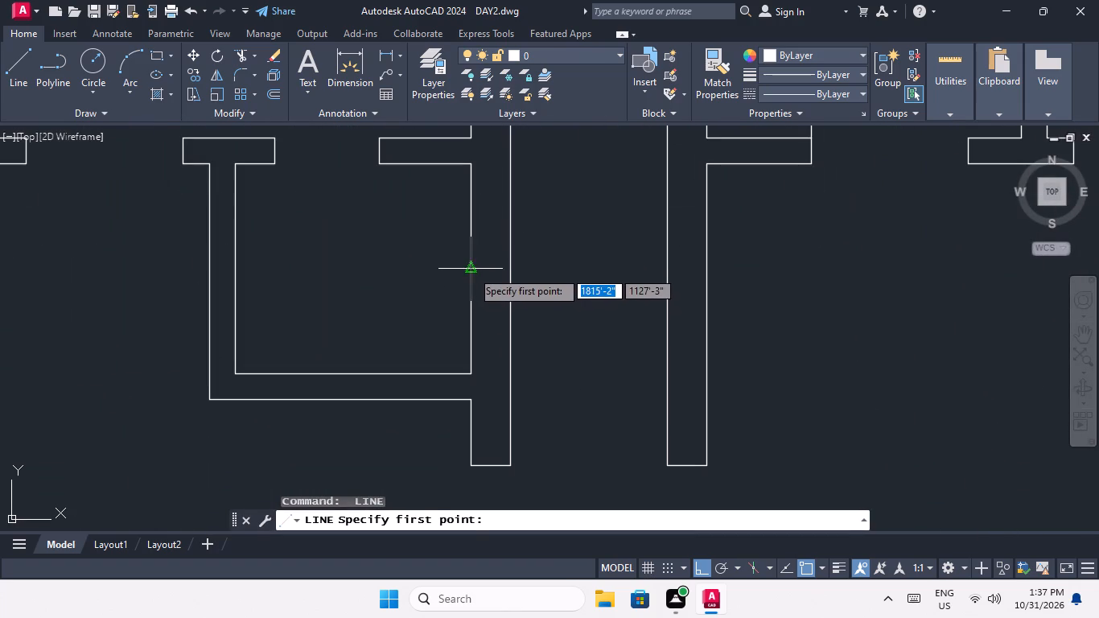
click(471, 271)
scroll(511, 271, up, 3)
click(502, 259)
key(space)
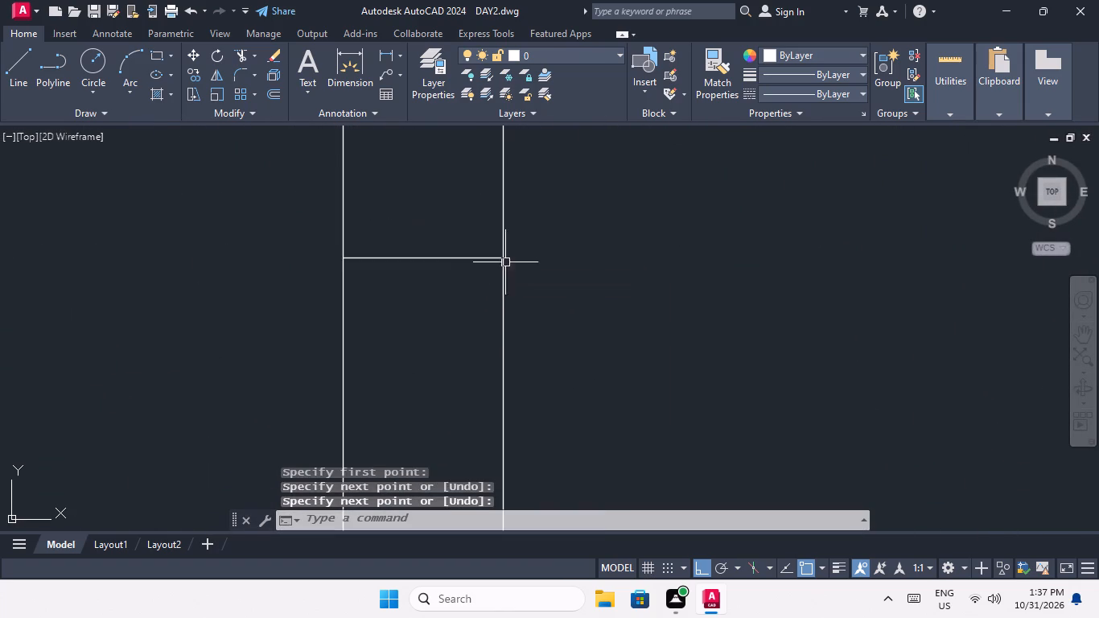
Draw a horizontal line across the outer wall at the middle of the small room in the third plan's bottom-row right unit.
scroll(507, 262, down, 5)
middle_drag(656, 284, 236, 338)
scroll(336, 305, down, 3)
key(space)
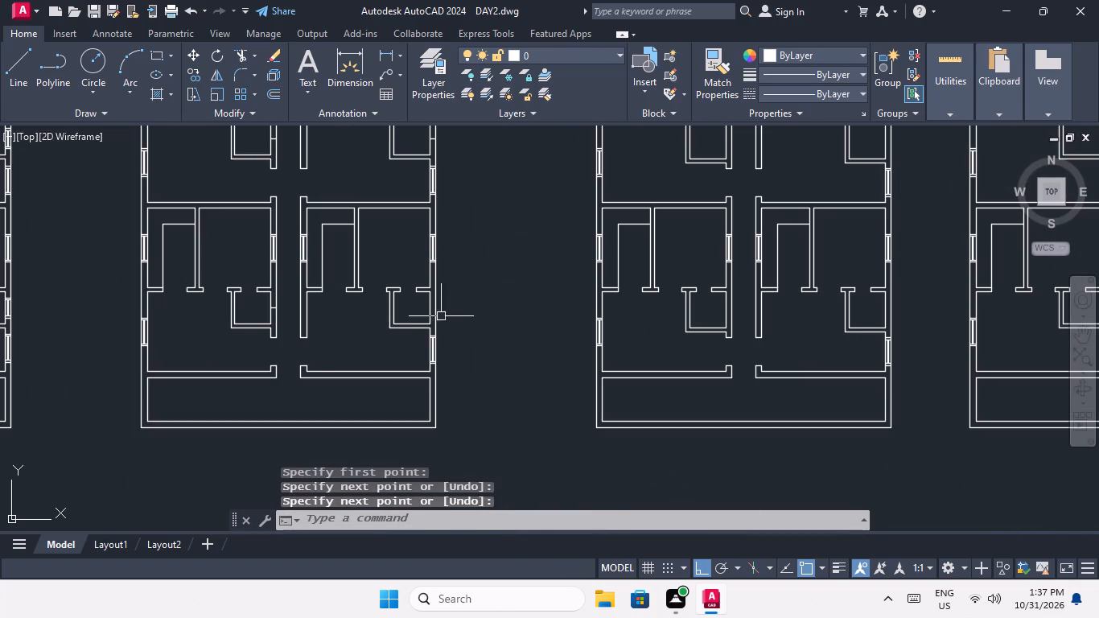
scroll(436, 311, up, 3)
click(405, 295)
scroll(422, 300, up, 3)
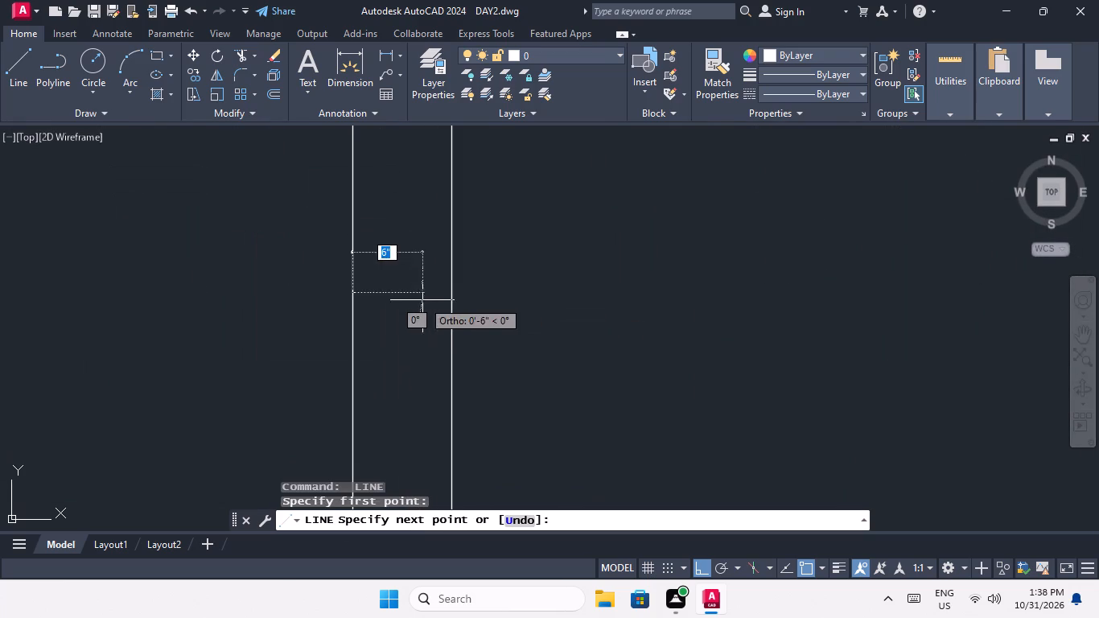
click(453, 294)
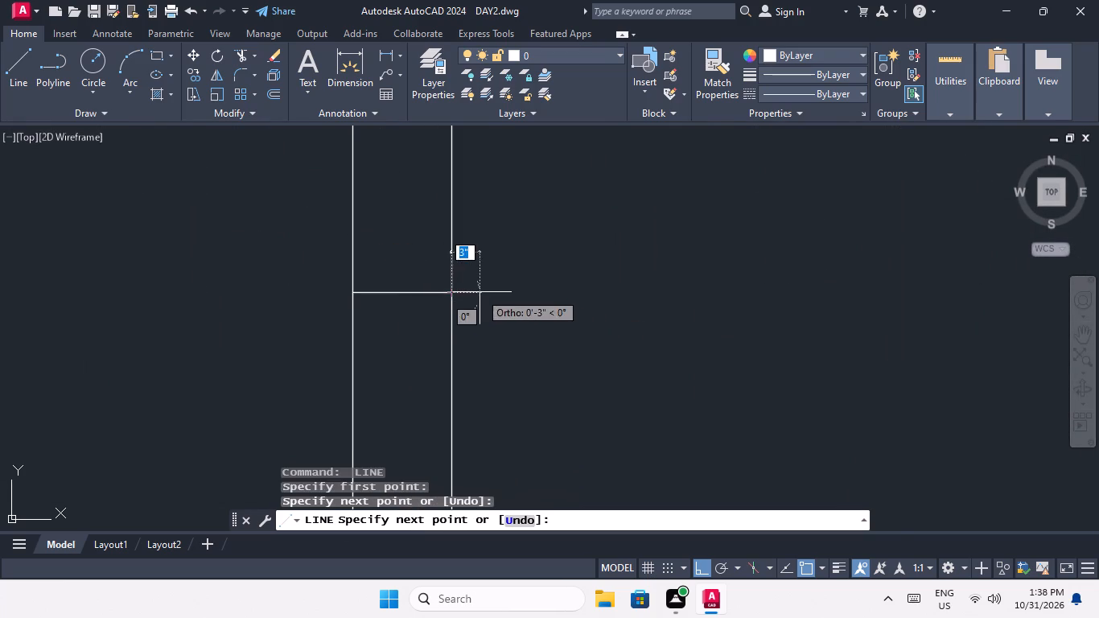
key(Escape)
Offset the small-room middle line 1' both upward and downward in the corridor wall of the third plan's bottom-row left unit.
scroll(482, 291, down, 6)
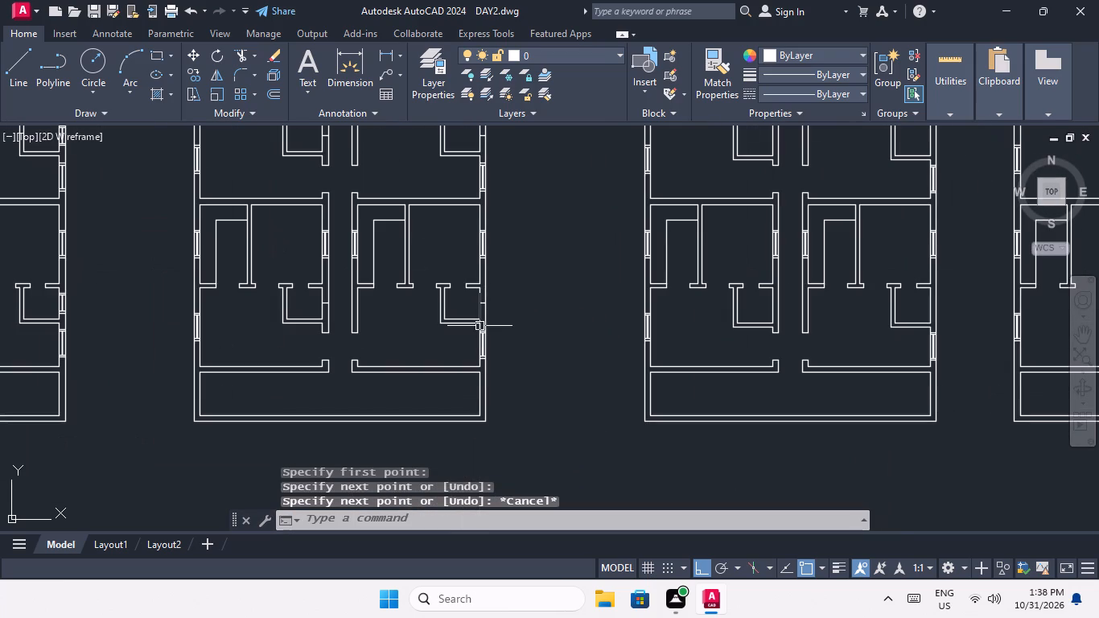
key(o)
key(Return)
text(1')
key(Return)
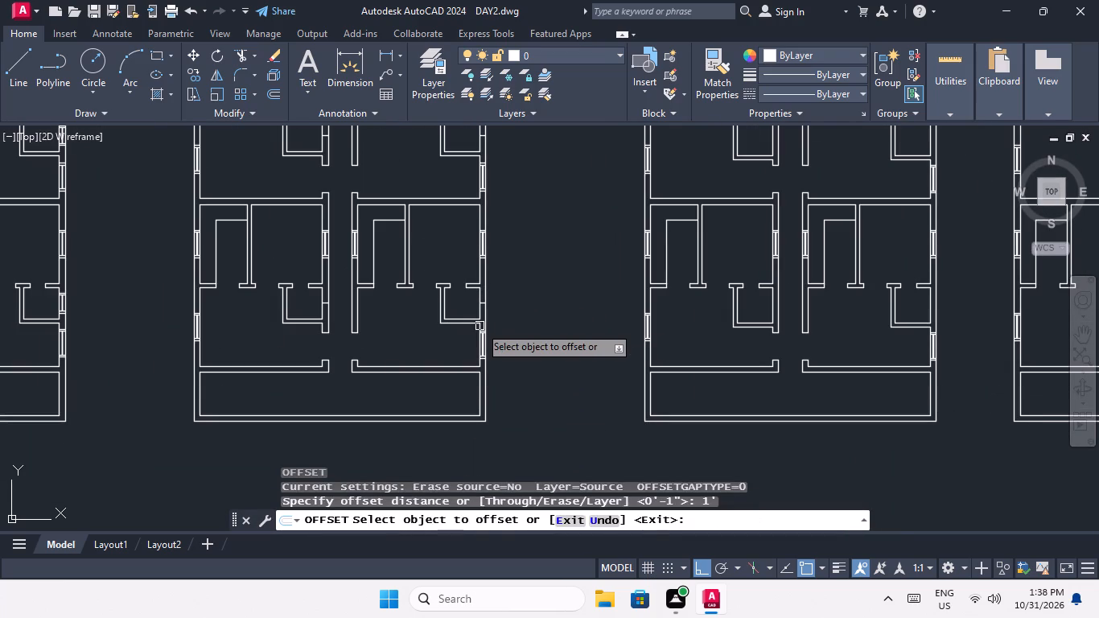
scroll(307, 318, up, 3)
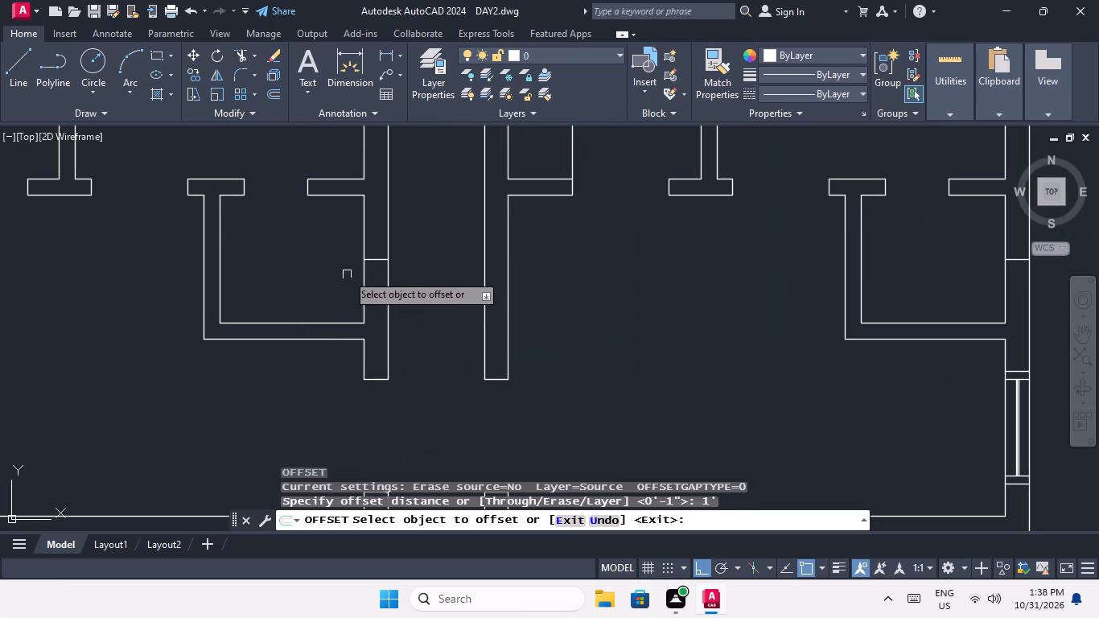
scroll(379, 251, up, 1)
click(379, 265)
click(385, 216)
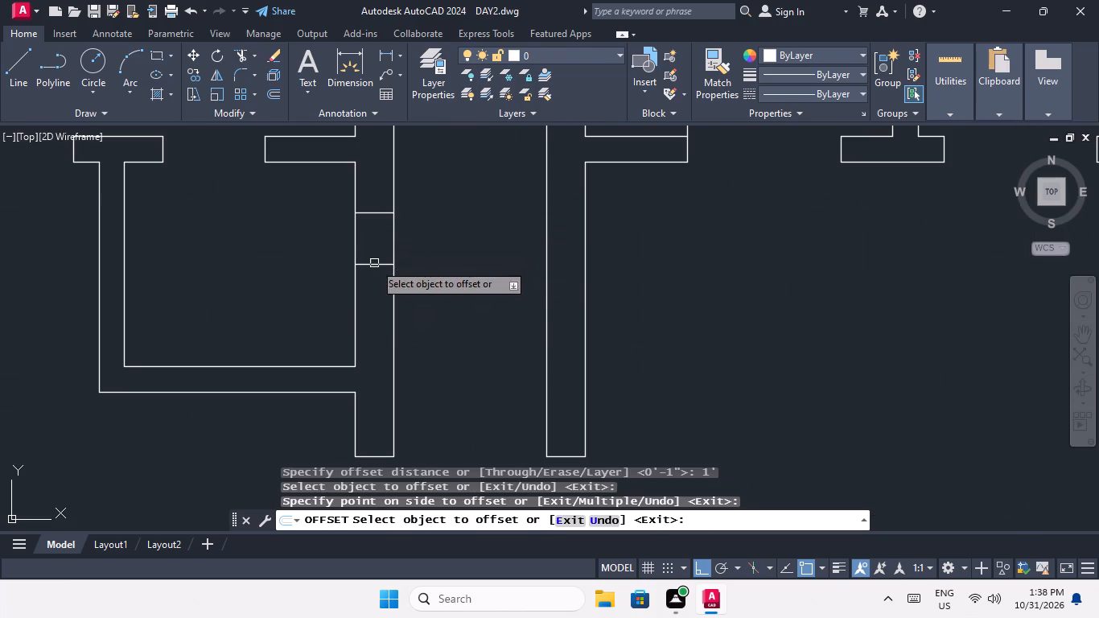
drag(374, 264, 376, 275)
click(377, 304)
Offset the small-room middle line 1' both upward and downward in the outer wall of the third plan's bottom-row right unit.
scroll(377, 274, down, 4)
middle_drag(436, 290, 364, 302)
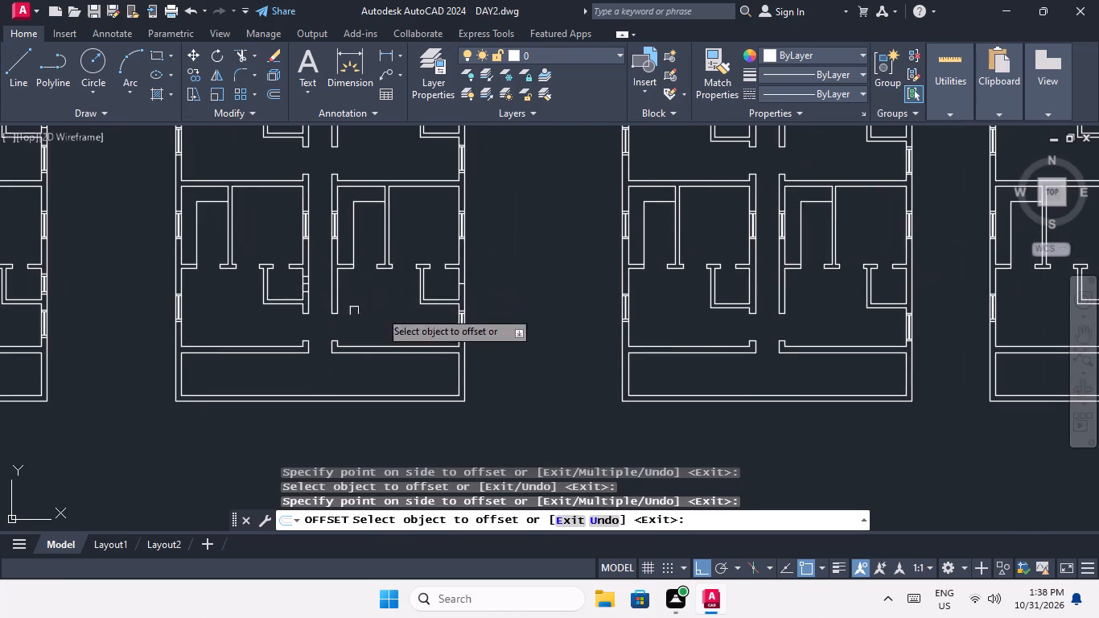
scroll(465, 303, up, 3)
click(446, 226)
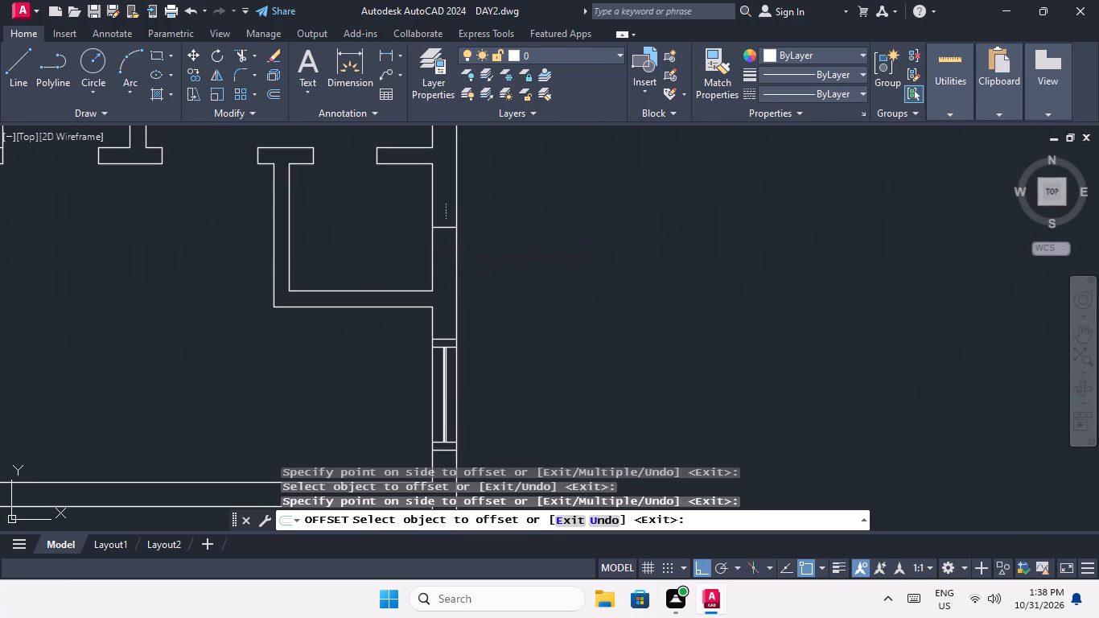
drag(445, 164, 447, 175)
drag(447, 228, 447, 237)
click(452, 258)
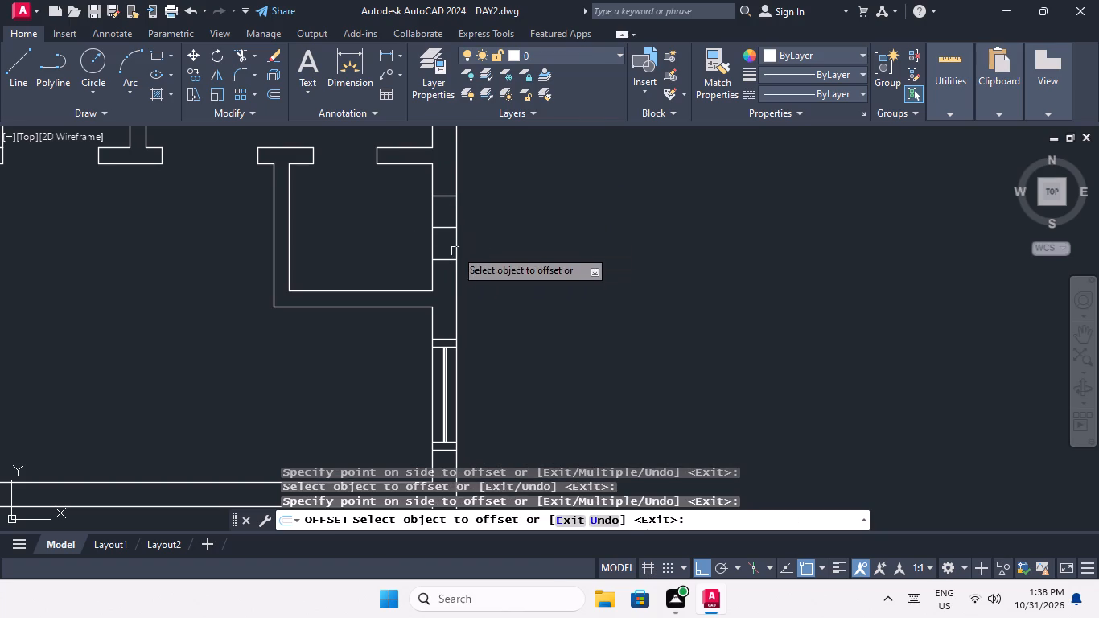
Offset the small-room middle line 1' both upward and downward in the corridor wall of the third plan's third-row left unit.
scroll(455, 249, down, 4)
middle_drag(484, 241, 500, 352)
scroll(374, 245, up, 4)
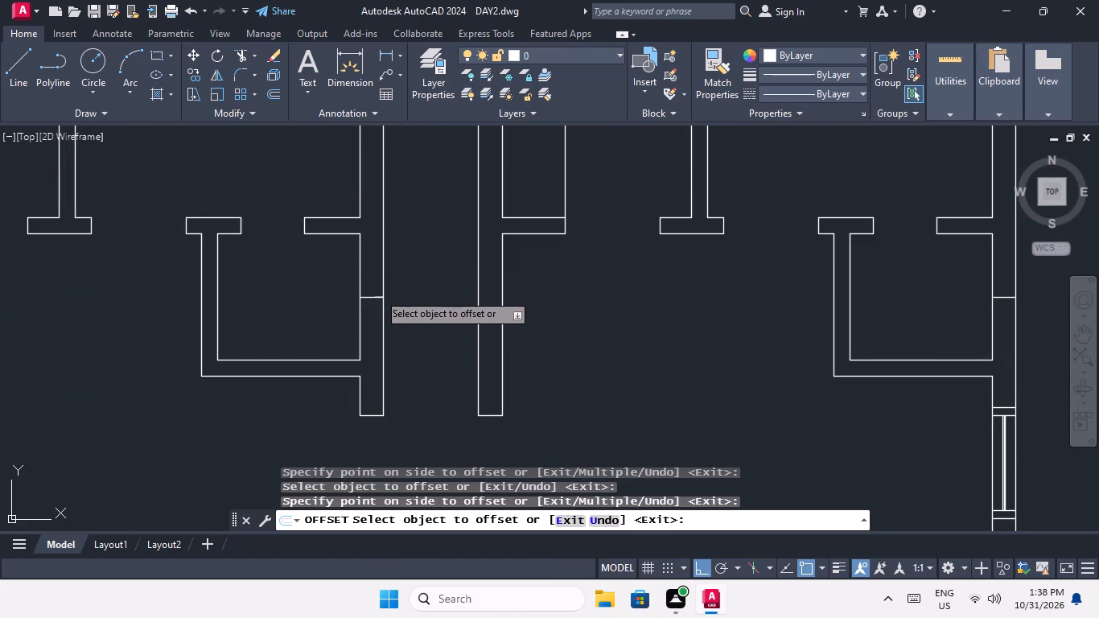
drag(375, 297, 373, 288)
drag(364, 237, 364, 248)
click(375, 298)
click(373, 319)
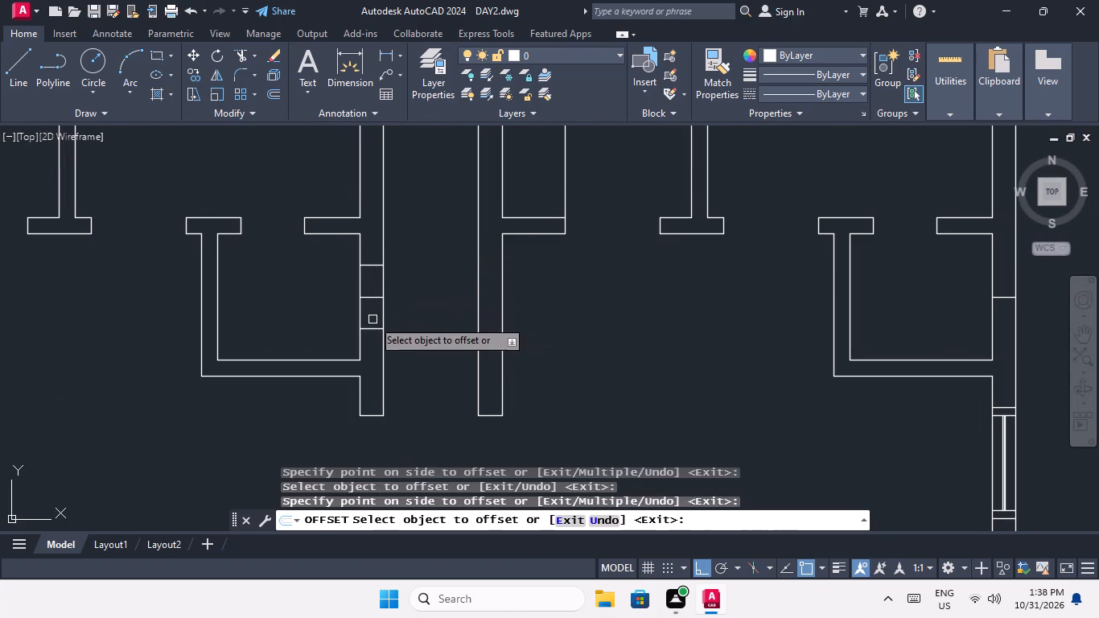
Offset the small-room middle line 1' both upward and downward in the outer wall of the third plan's third-row right unit.
scroll(377, 270, down, 3)
middle_drag(437, 290, 318, 335)
scroll(399, 319, up, 4)
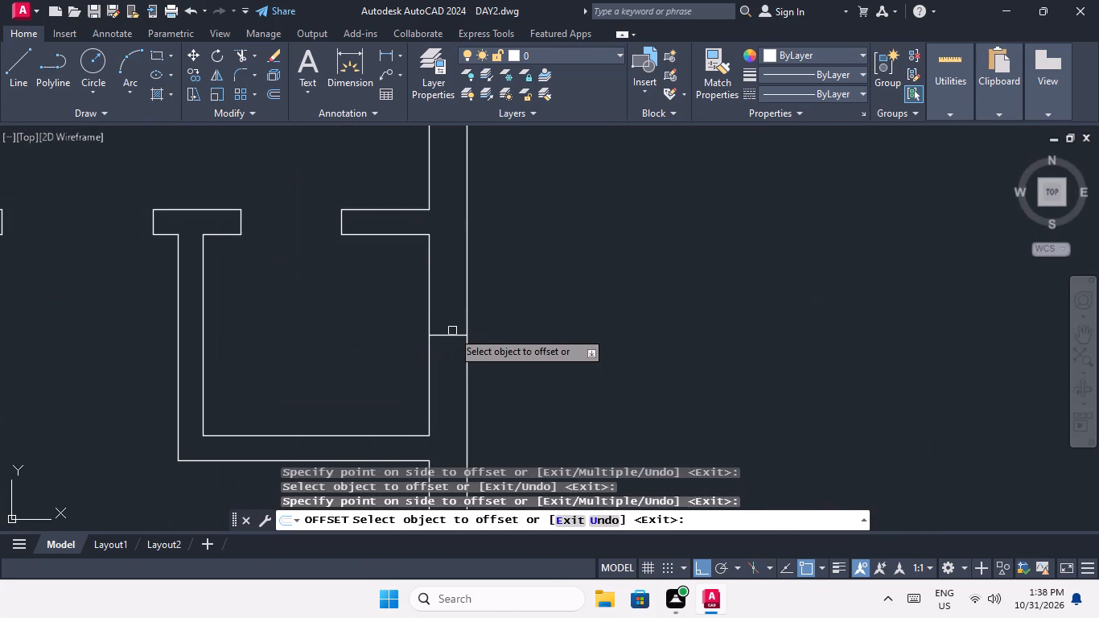
drag(453, 336, 447, 326)
drag(432, 273, 433, 281)
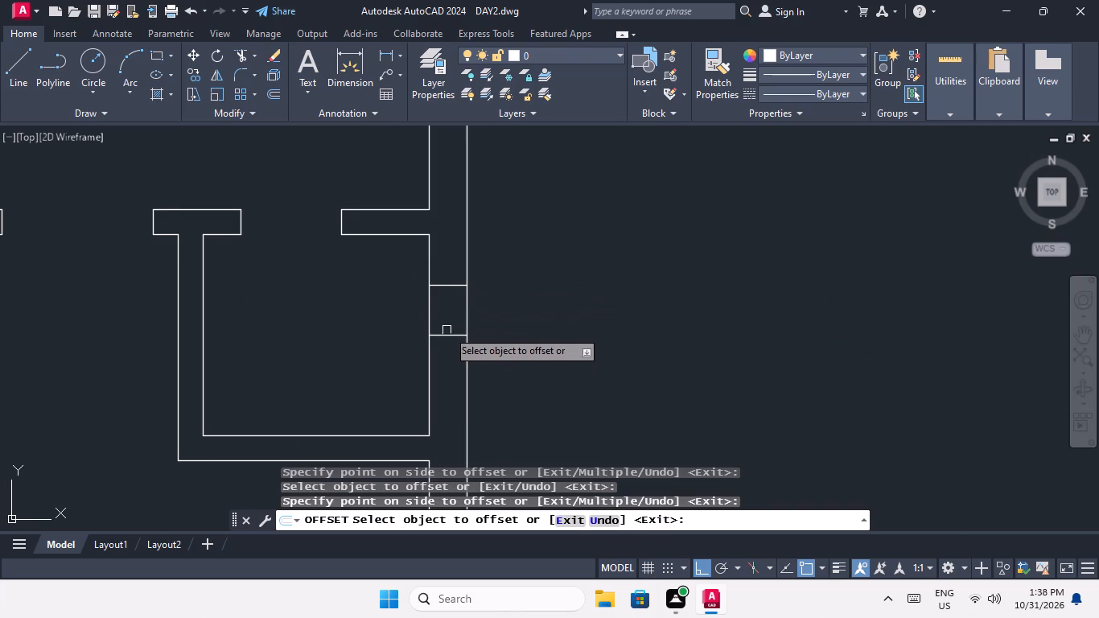
click(451, 337)
click(457, 377)
Offset the small-room middle line 1' both upward and downward in the corridor wall of the third plan's second-row left unit.
scroll(460, 300, down, 4)
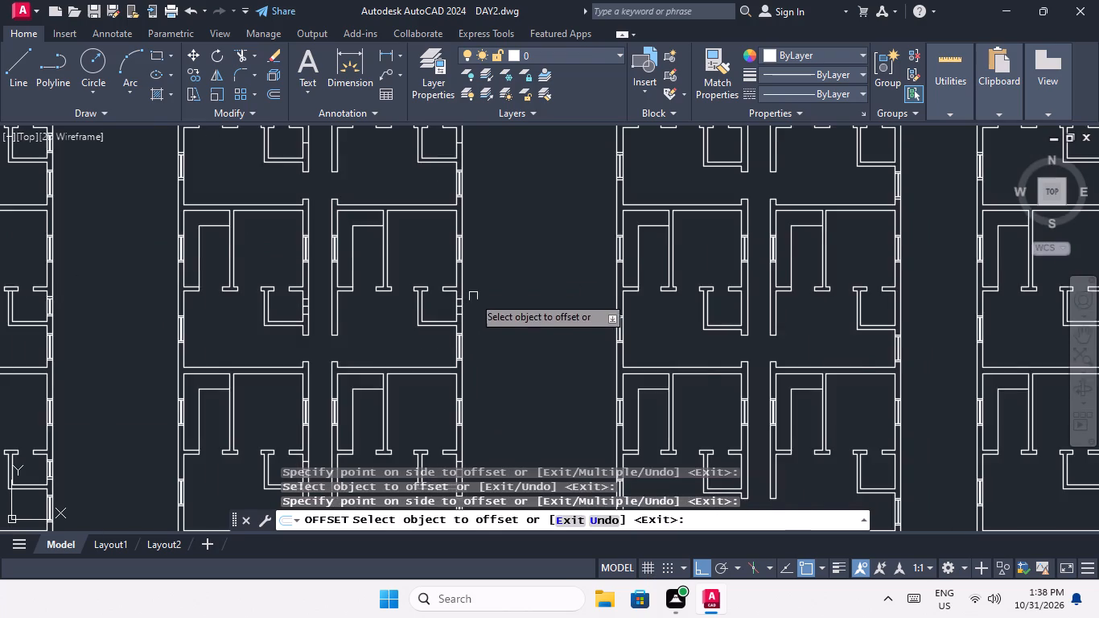
middle_drag(477, 303, 473, 406)
scroll(298, 240, up, 5)
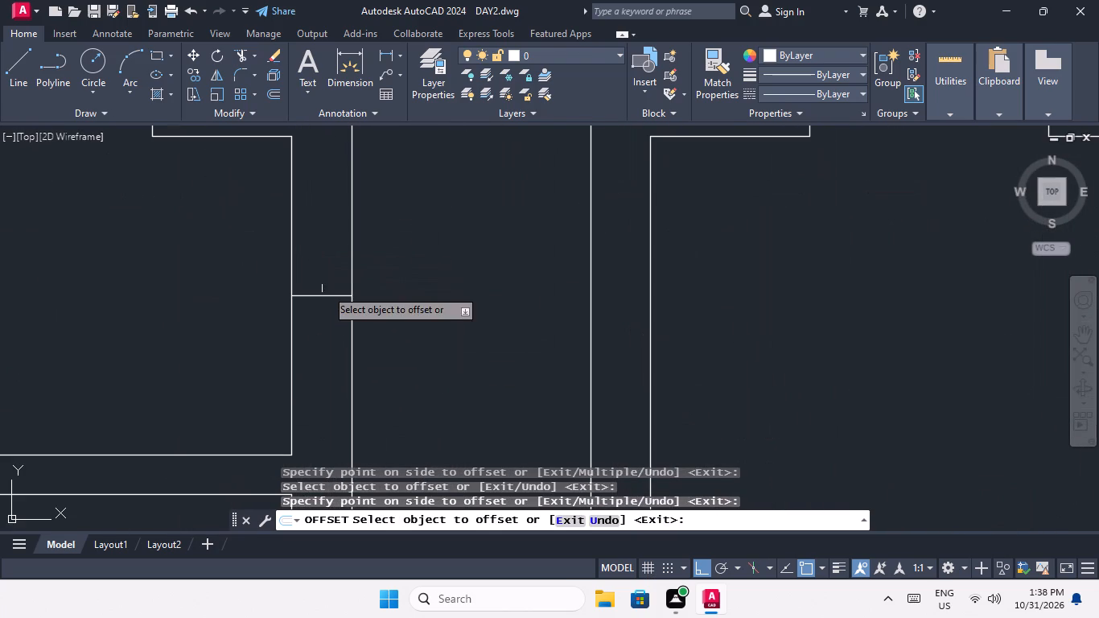
drag(327, 298, 331, 281)
drag(356, 206, 356, 233)
drag(323, 295, 324, 315)
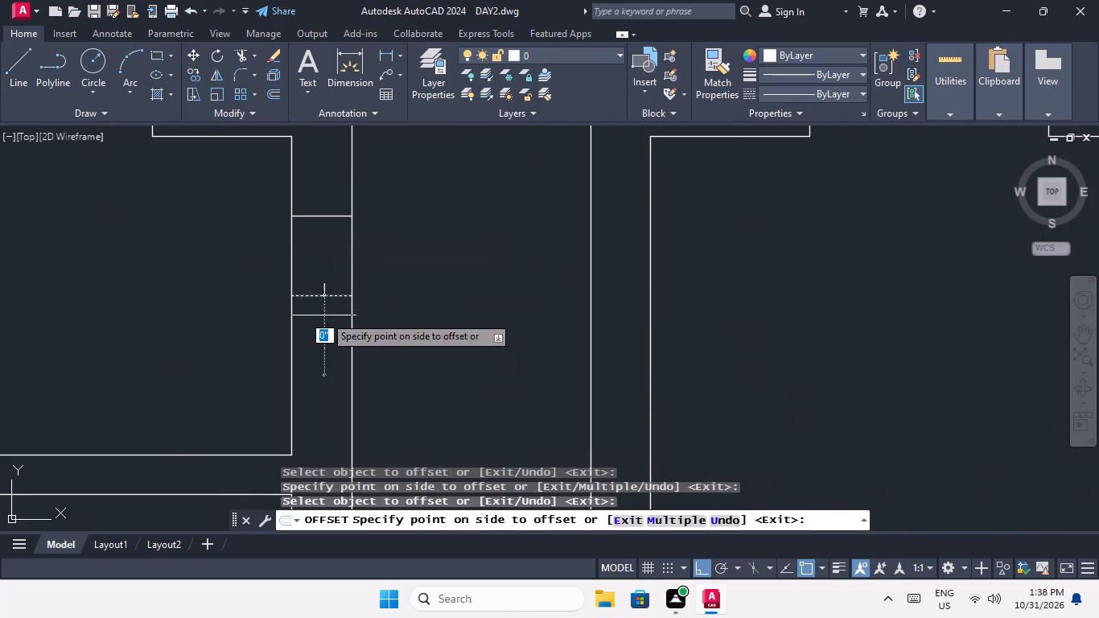
click(328, 339)
Offset the small-room middle line 1' both upward and downward in the outer wall of the third plan's second-row right unit.
scroll(331, 285, down, 4)
middle_drag(422, 292, 248, 306)
scroll(414, 295, up, 2)
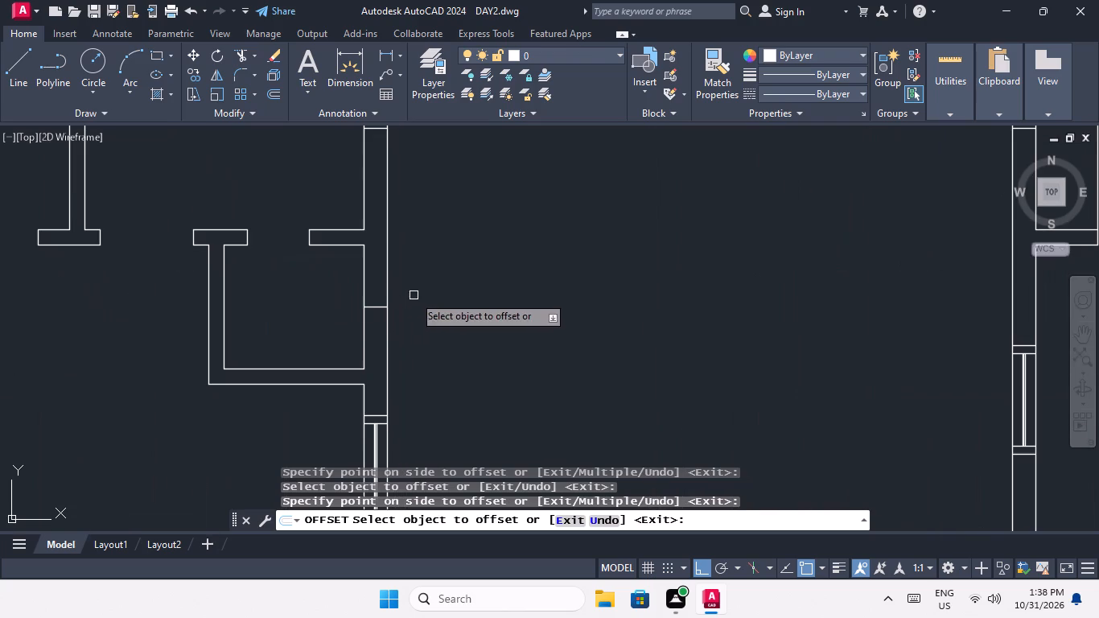
click(377, 309)
drag(368, 256, 373, 279)
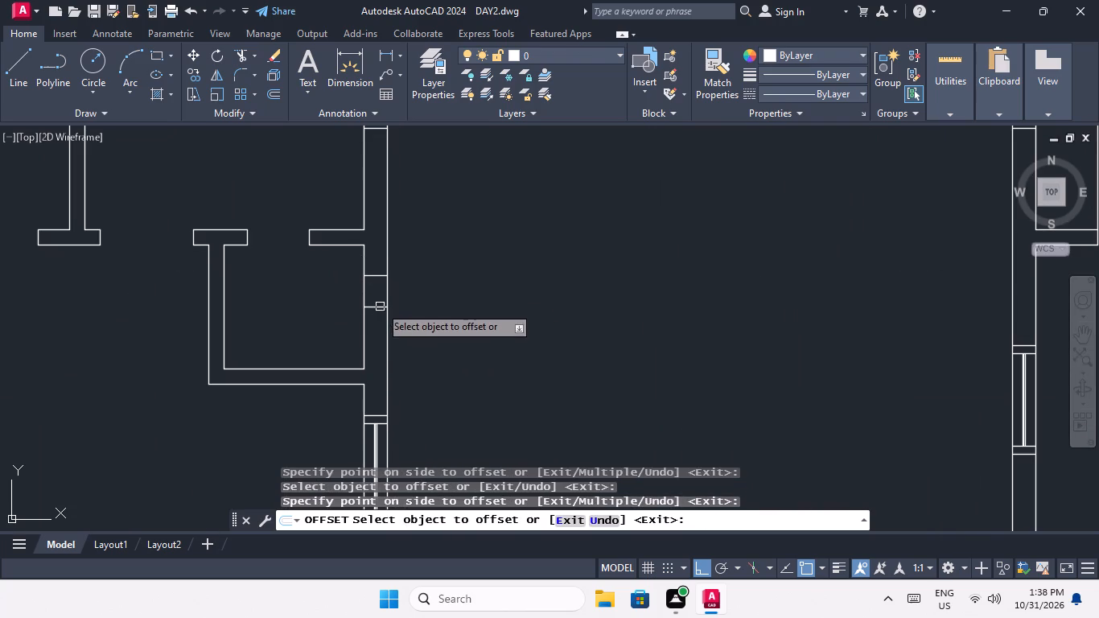
drag(380, 306, 378, 324)
click(377, 335)
Offset the small-room middle line 1' both upward and downward in the corridor wall of the third plan's top-row left unit.
scroll(376, 307, down, 3)
middle_drag(399, 315, 401, 406)
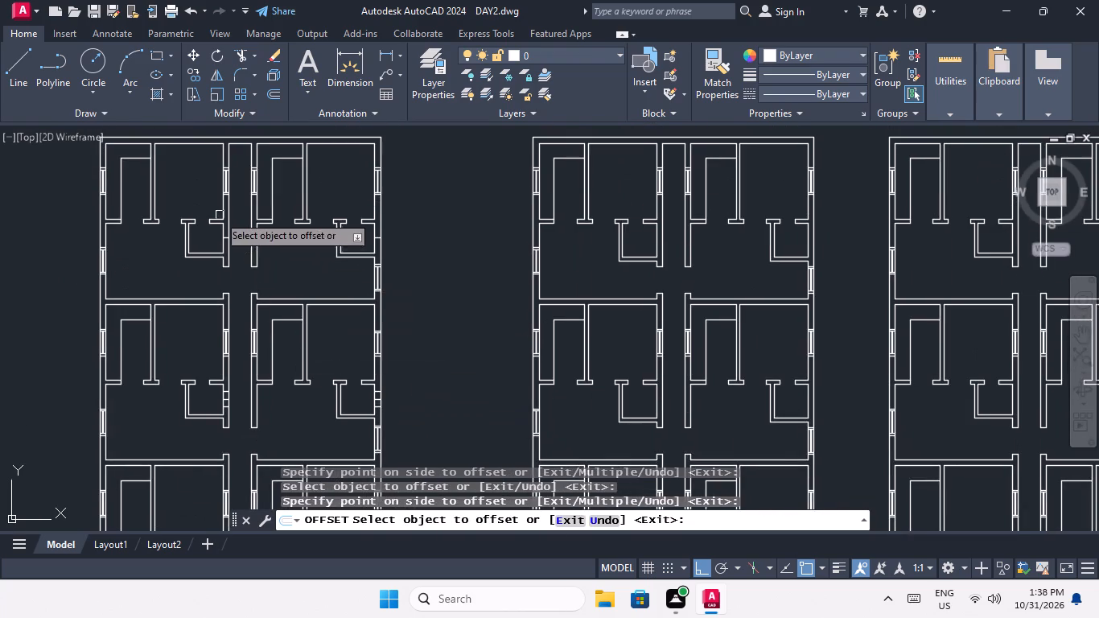
scroll(226, 233, up, 3)
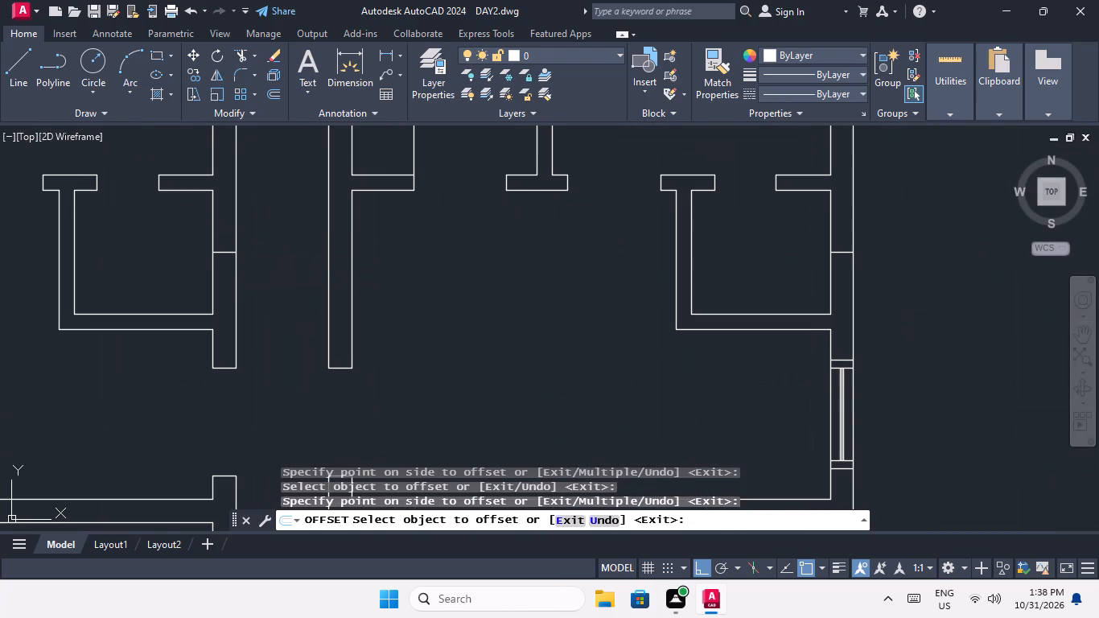
click(227, 253)
click(227, 223)
drag(226, 252, 226, 265)
click(228, 271)
Offset the small-room middle line 1' both upward and downward in the outer wall of the third plan's top-row right unit.
scroll(235, 259, down, 2)
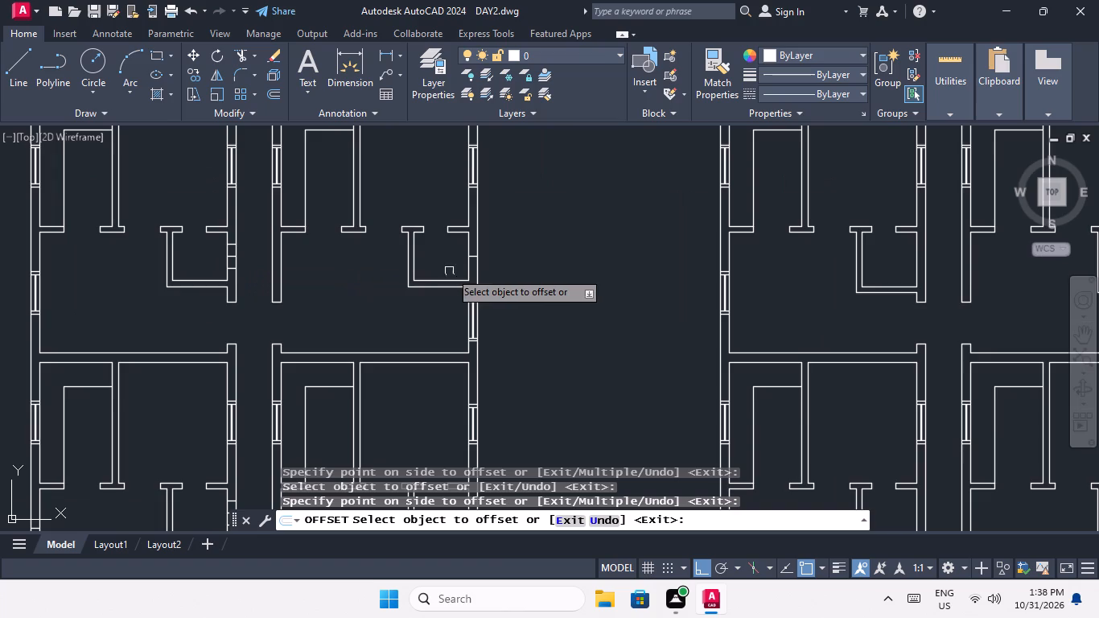
scroll(475, 259, up, 4)
click(465, 244)
click(445, 185)
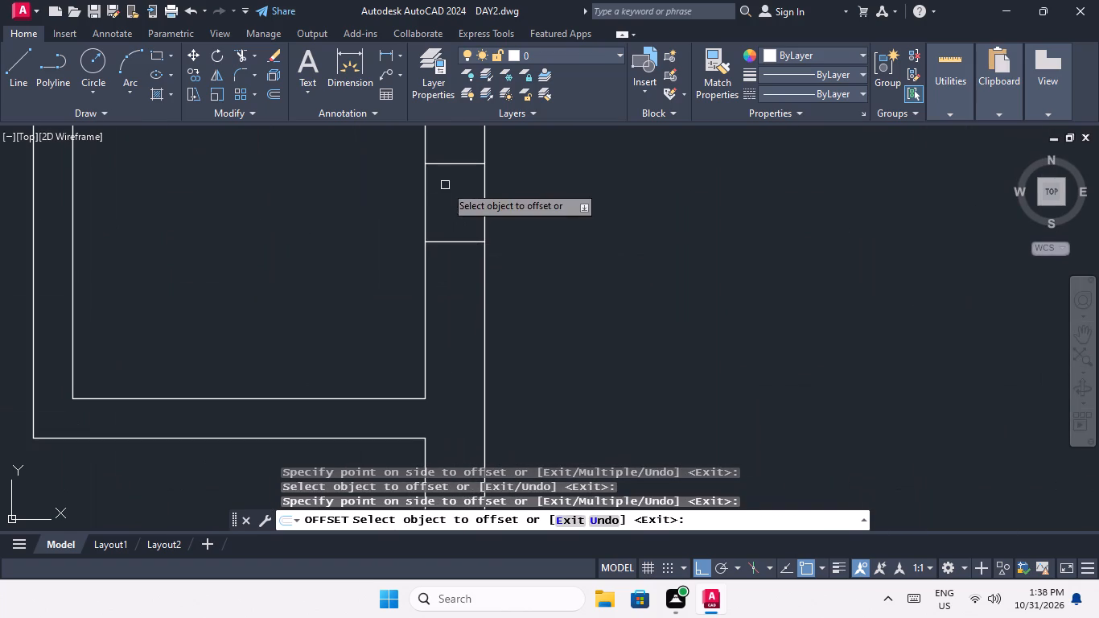
drag(459, 240, 459, 253)
click(464, 308)
scroll(467, 259, down, 4)
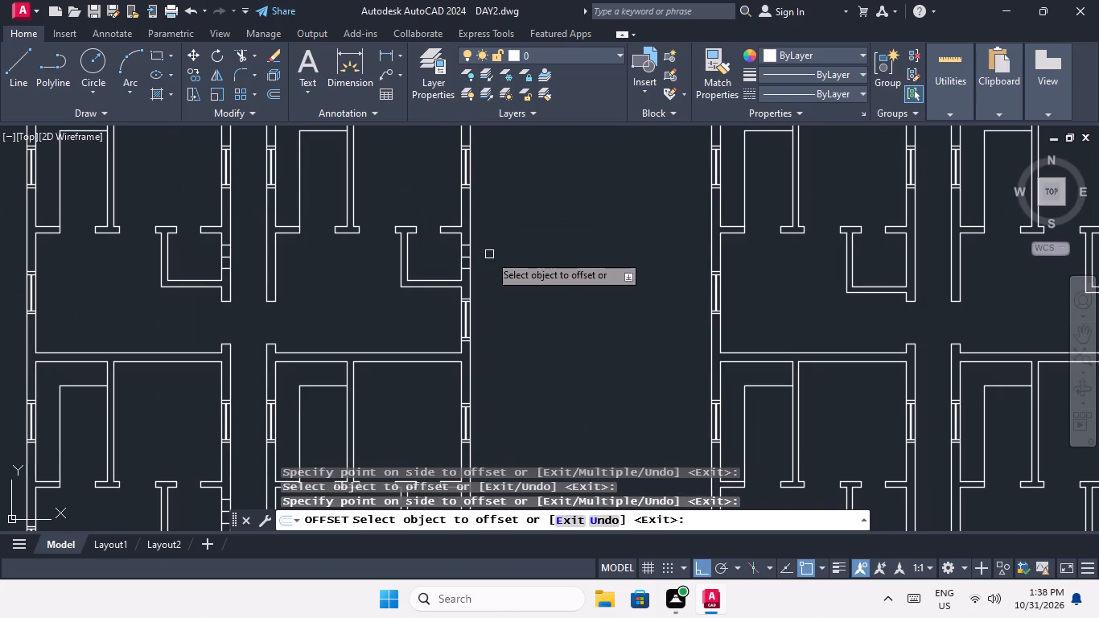
key(Escape)
key(Escape)
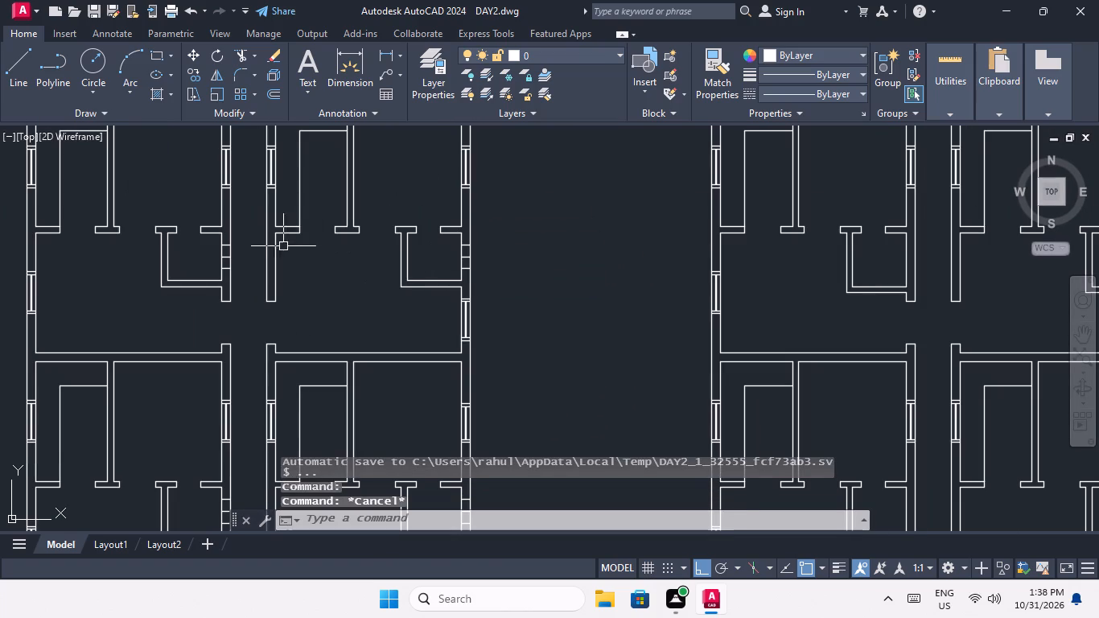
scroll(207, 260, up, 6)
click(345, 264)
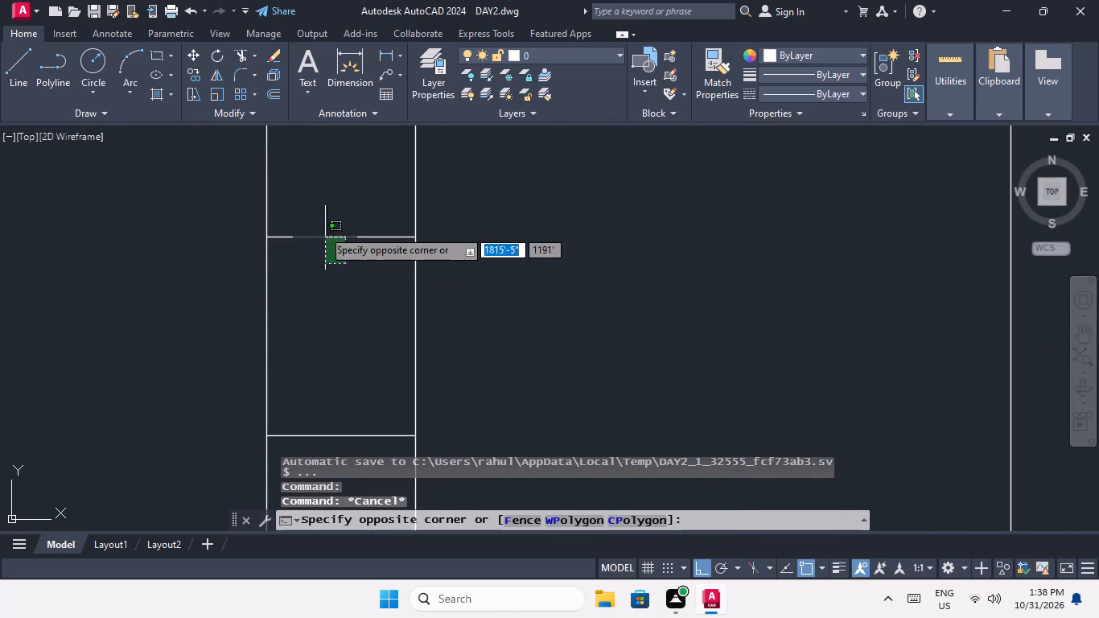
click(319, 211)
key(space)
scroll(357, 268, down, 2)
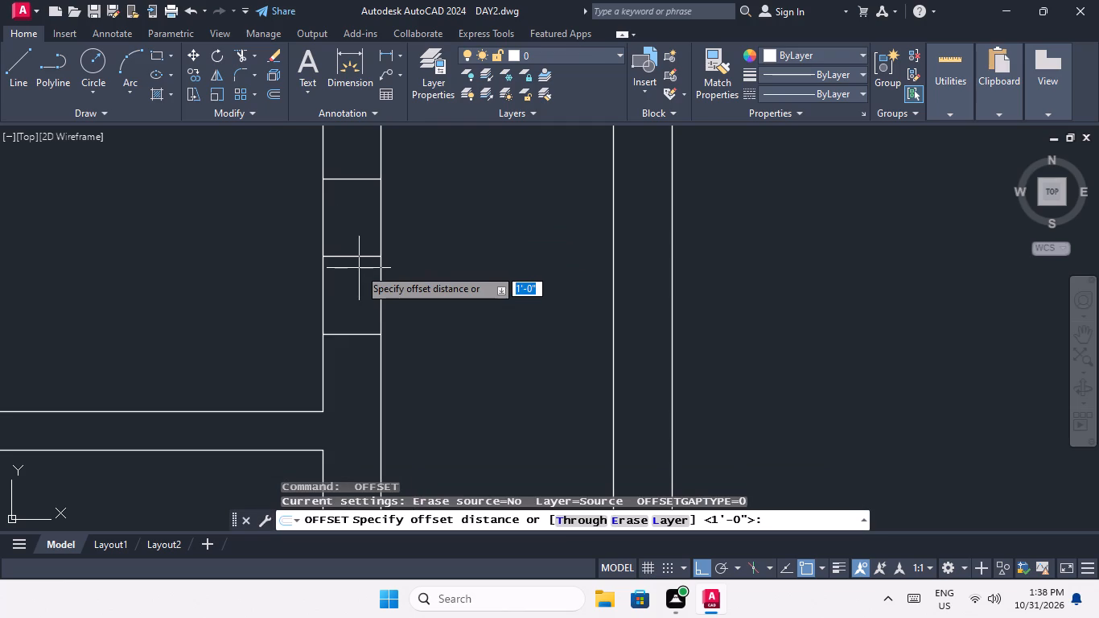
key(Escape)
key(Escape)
Erase the middle line between the two small-room window lines in the corridor wall of the third plan's top-row left unit.
scroll(361, 263, up, 2)
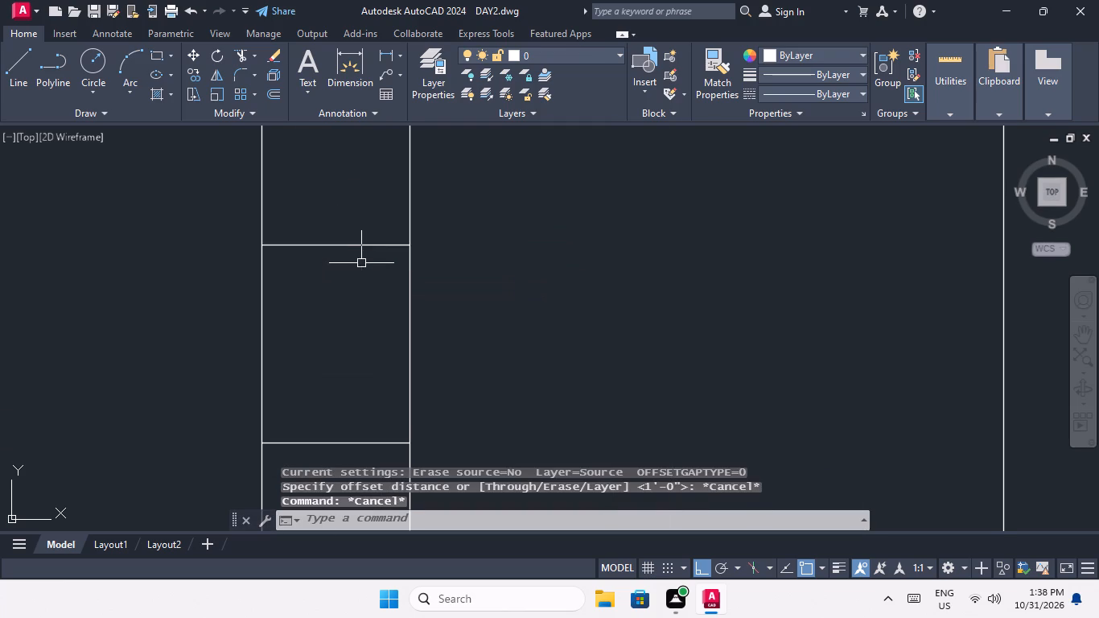
drag(360, 268, 331, 260)
click(314, 239)
key(Delete)
Erase the small-room middle line in the outer wall of the third plan's top-row right unit.
scroll(336, 247, down, 5)
middle_drag(550, 266, 488, 285)
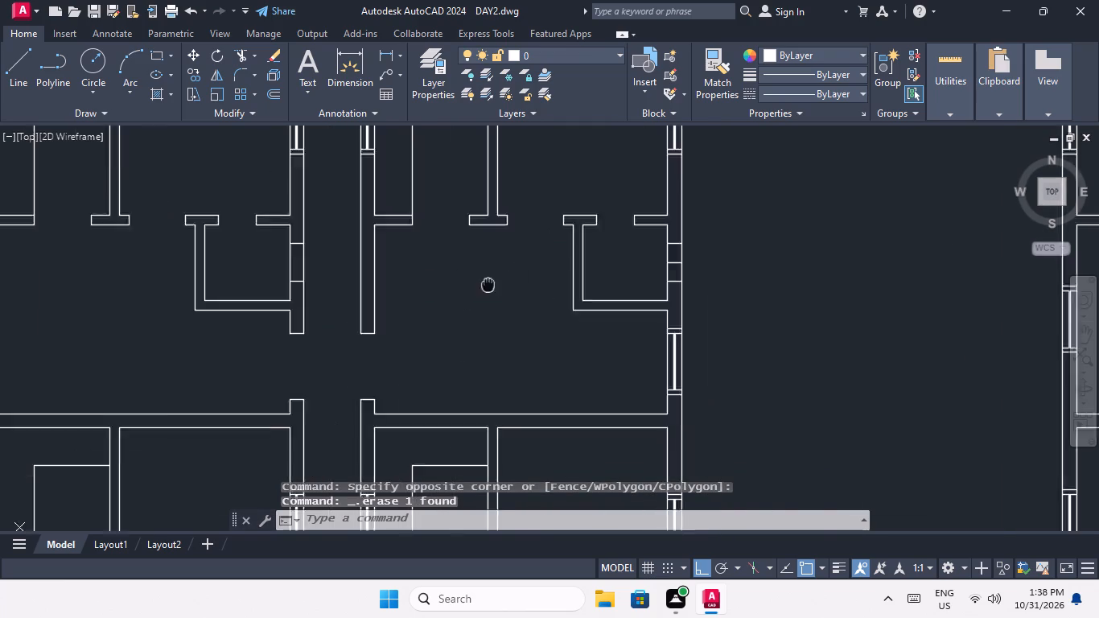
middle_drag(488, 285, 219, 315)
scroll(385, 306, up, 3)
drag(384, 295, 371, 283)
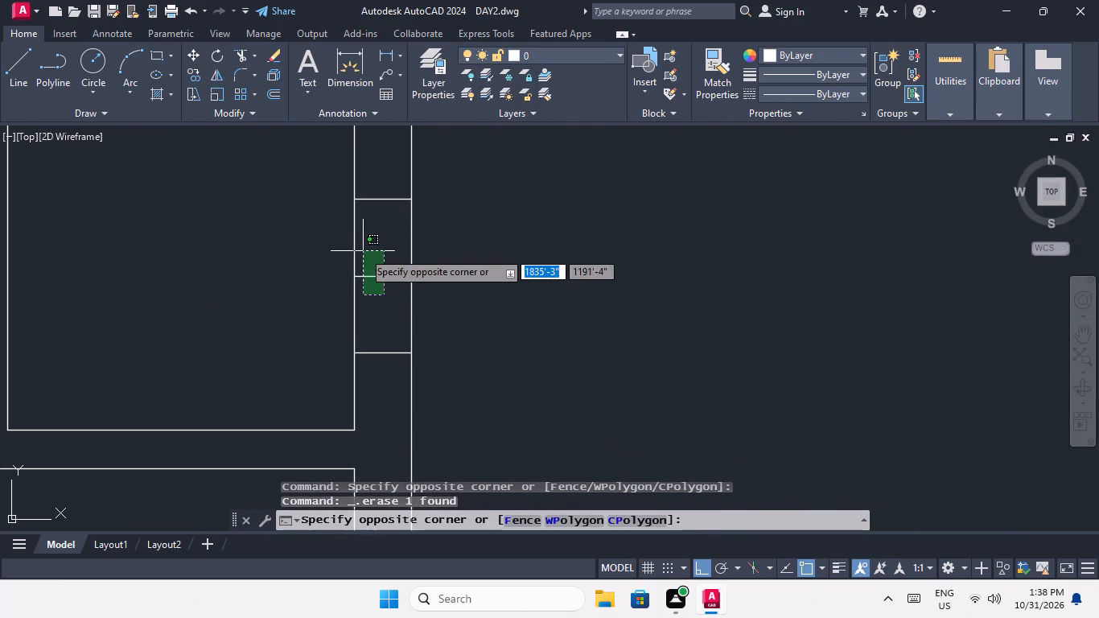
click(363, 251)
key(Delete)
Erase the small-room middle line in the corridor wall of the third plan's second-row left unit.
scroll(372, 267, down, 4)
middle_drag(360, 340, 408, 300)
middle_drag(405, 326, 419, 279)
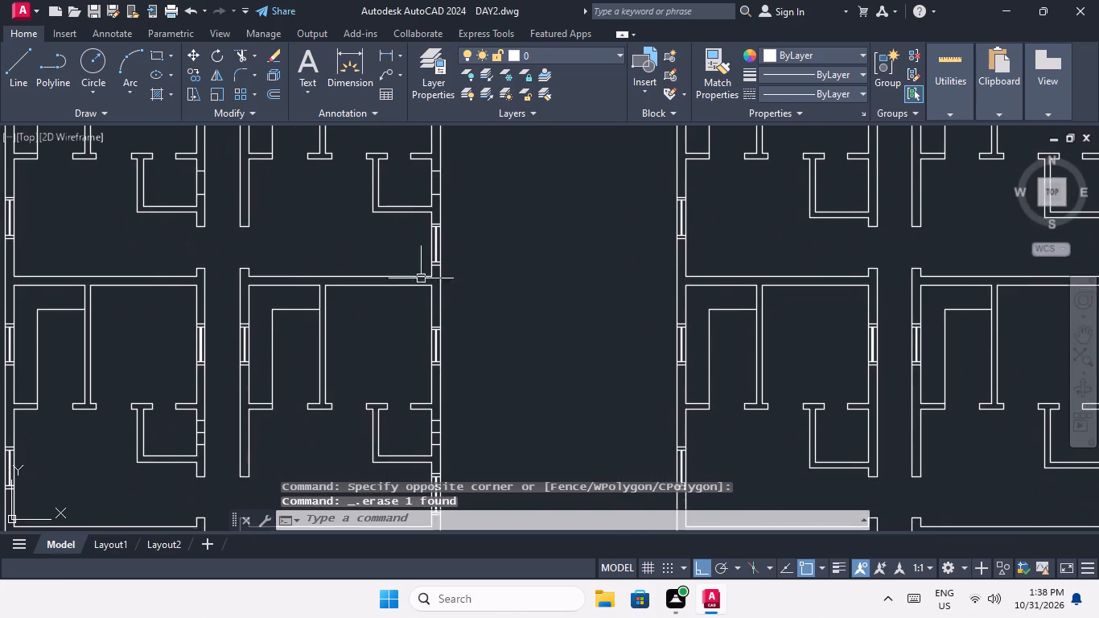
scroll(397, 287, down, 2)
scroll(322, 356, up, 5)
scroll(300, 263, up, 2)
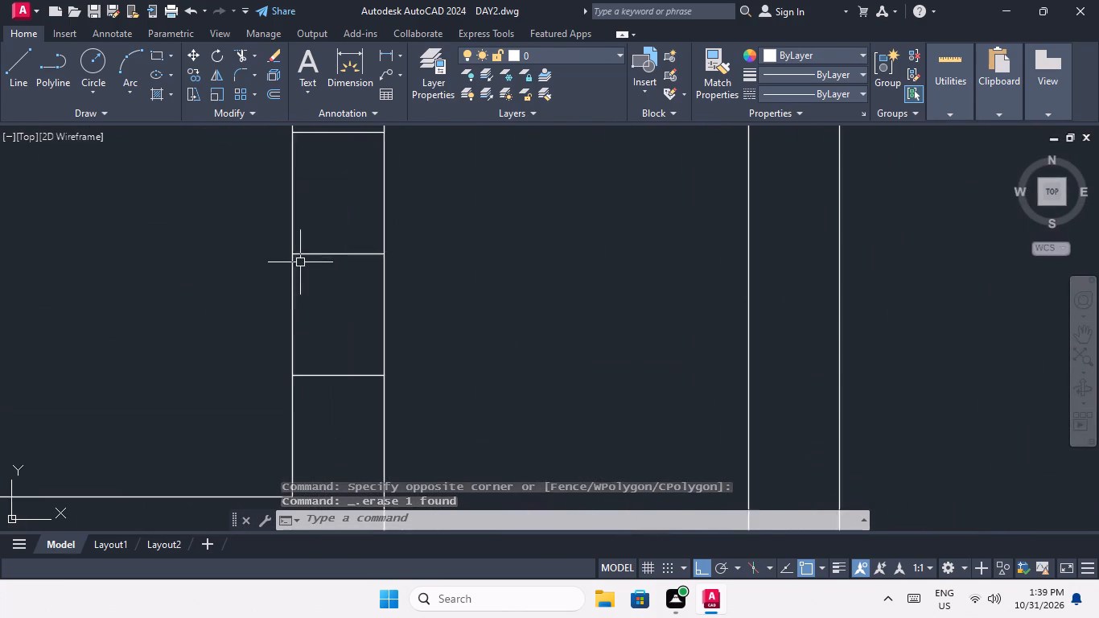
scroll(300, 262, up, 1)
drag(360, 295, 351, 284)
click(322, 205)
key(Delete)
Erase the small-room middle line in the outer wall of the third plan's second-row right unit.
scroll(359, 269, down, 5)
middle_drag(413, 286, 290, 315)
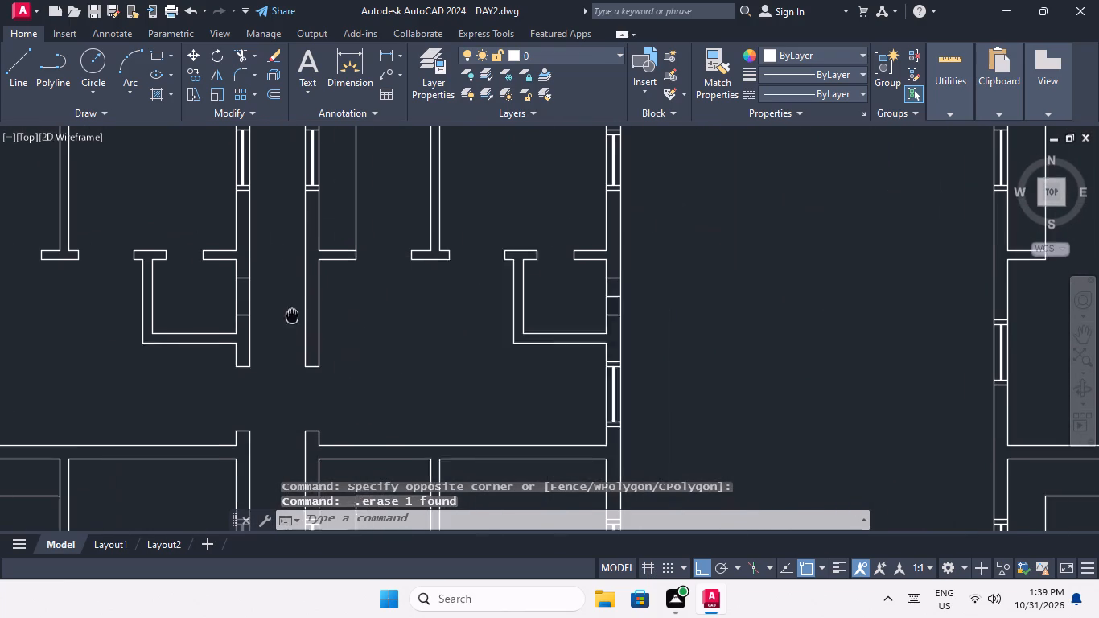
middle_drag(290, 315, 288, 315)
scroll(615, 306, up, 3)
click(578, 283)
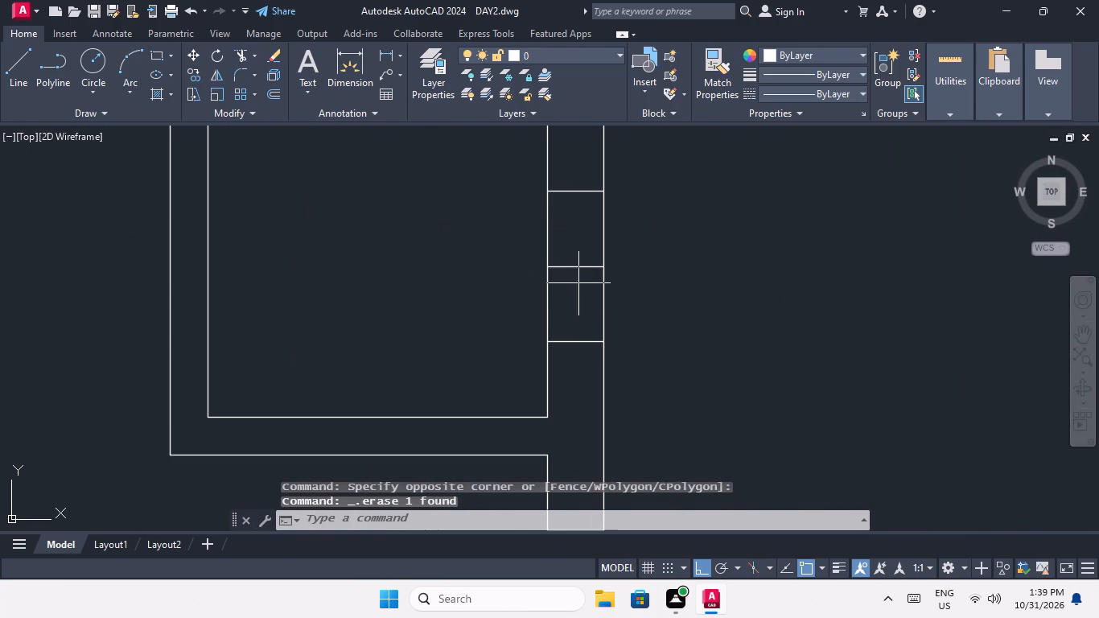
click(564, 249)
key(Delete)
Erase the small-room middle line in the corridor wall of the third plan's third-row left unit.
scroll(562, 257, down, 4)
middle_drag(533, 295, 524, 278)
scroll(521, 270, down, 2)
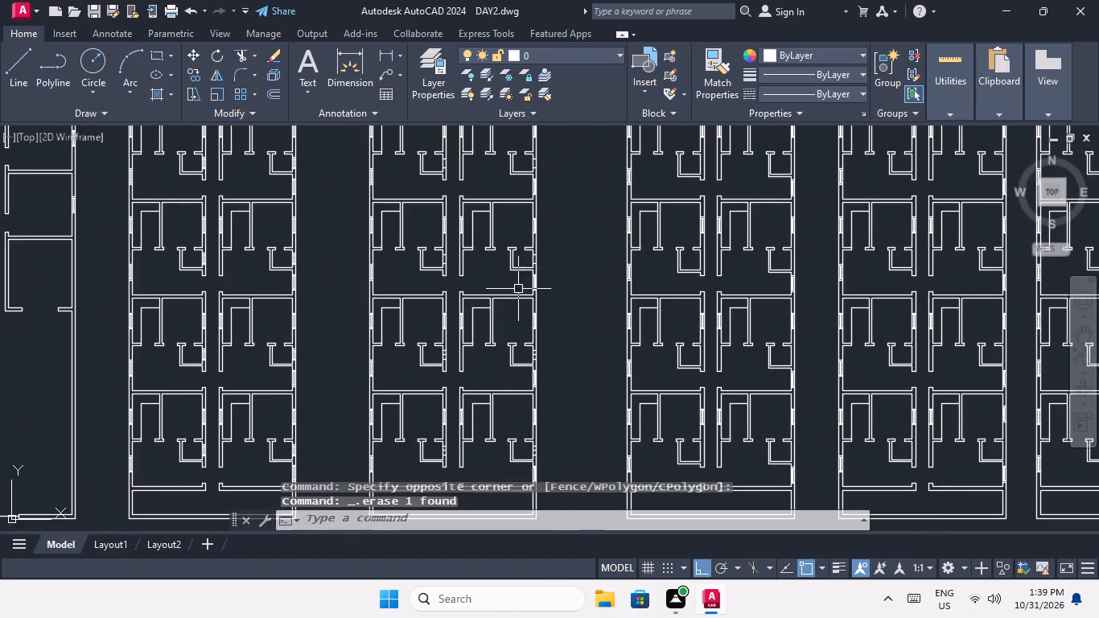
middle_drag(518, 289, 508, 264)
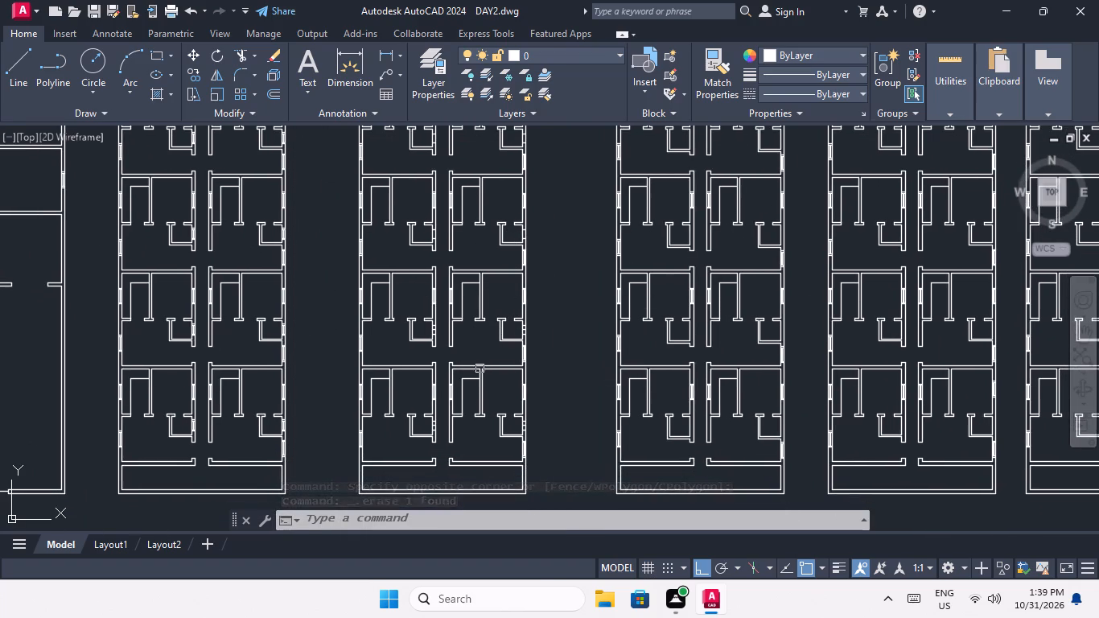
scroll(447, 338, up, 4)
scroll(351, 294, up, 3)
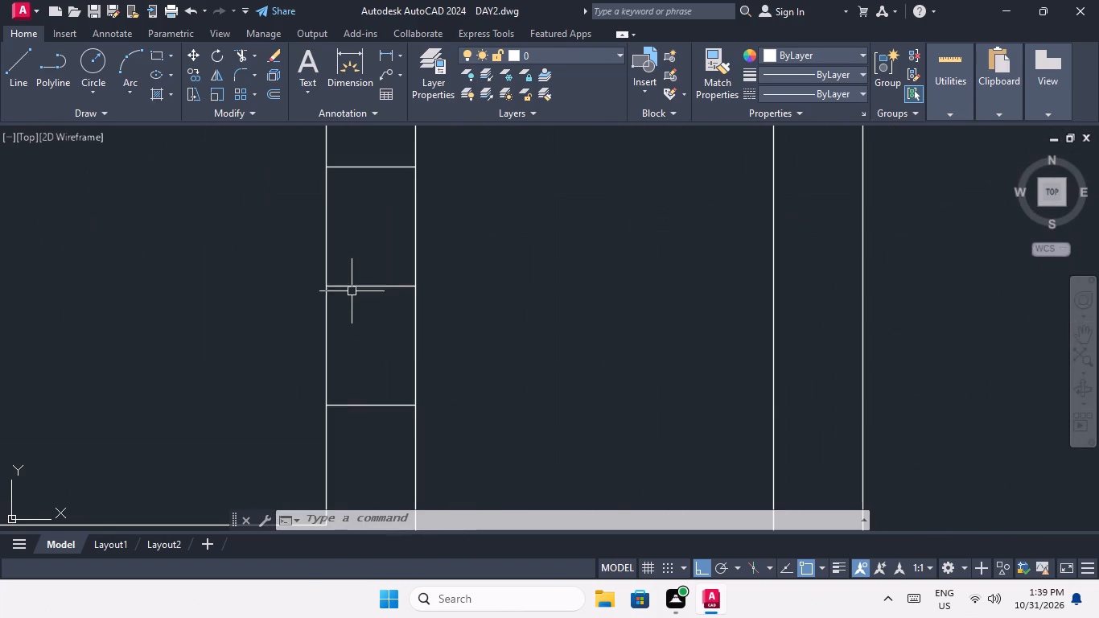
drag(378, 309, 362, 303)
click(347, 272)
key(Delete)
Erase the small-room middle line in the outer wall of the third plan's third-row right unit.
scroll(365, 272, down, 4)
middle_drag(465, 313, 457, 316)
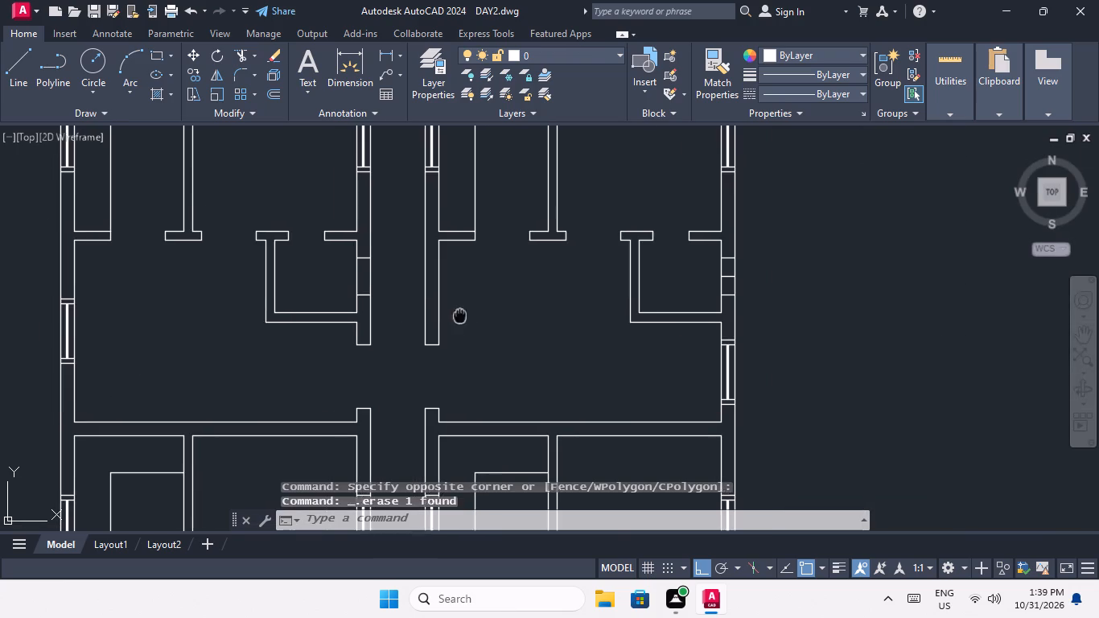
middle_drag(457, 316, 320, 313)
scroll(611, 282, up, 2)
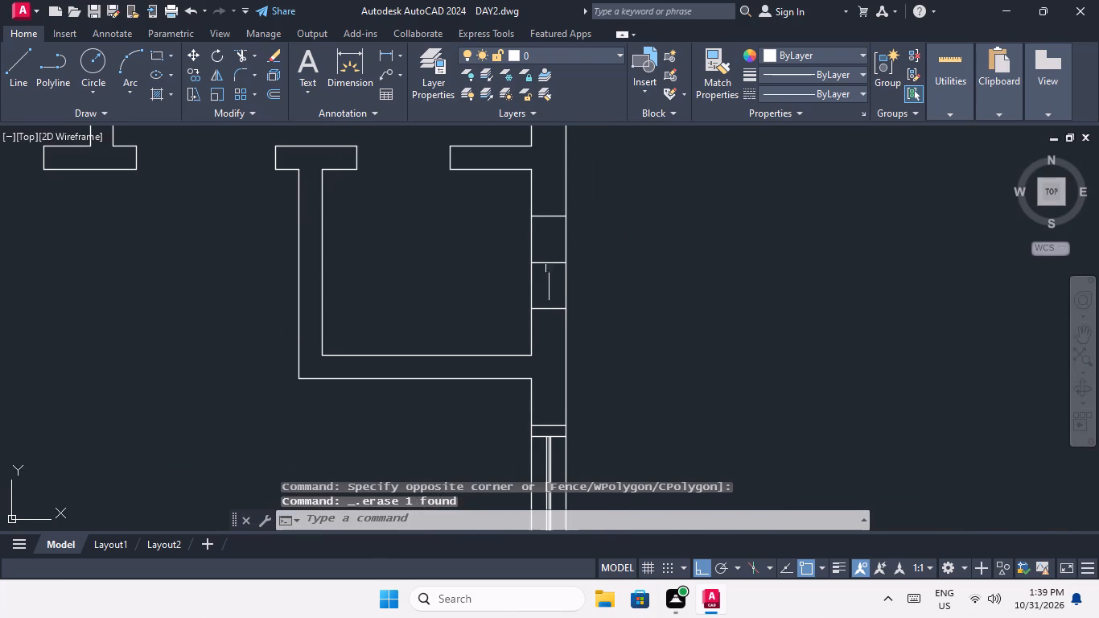
click(553, 270)
click(543, 253)
key(Delete)
Erase the small-room middle line in the corridor wall of the third plan's bottom-row left unit.
scroll(544, 253, down, 3)
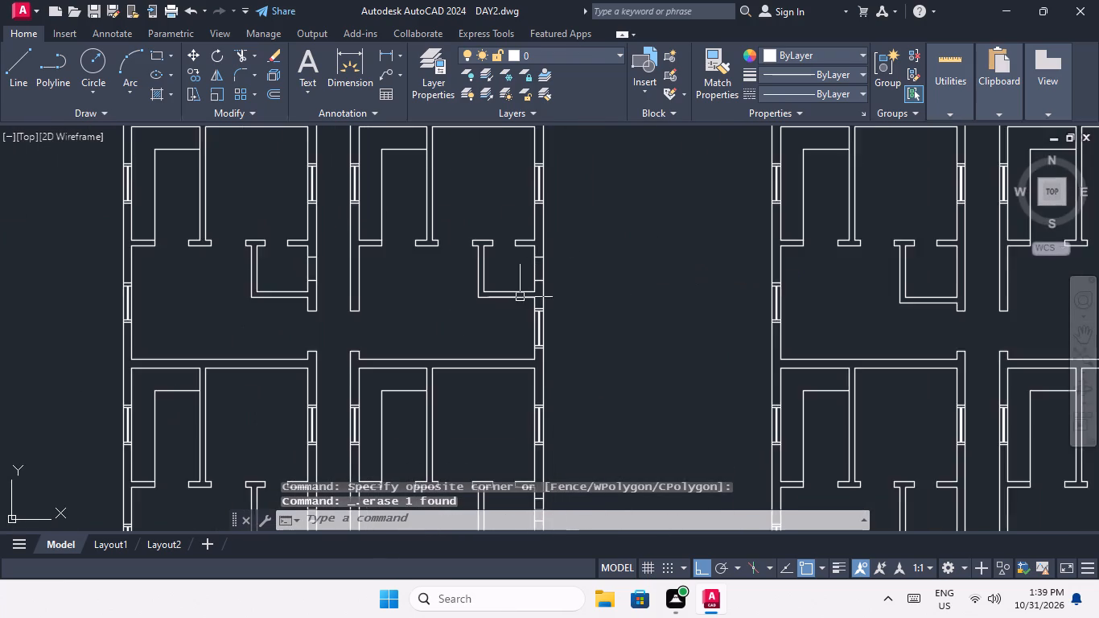
middle_drag(520, 297, 525, 256)
scroll(525, 252, down, 2)
scroll(445, 346, up, 4)
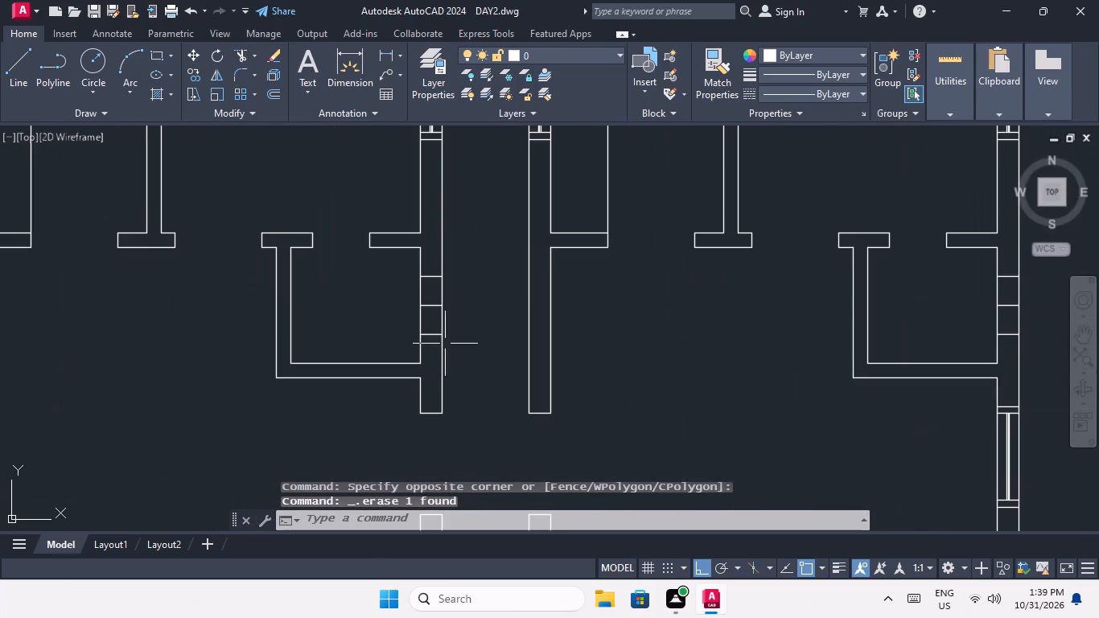
scroll(438, 315, up, 4)
click(436, 315)
click(384, 226)
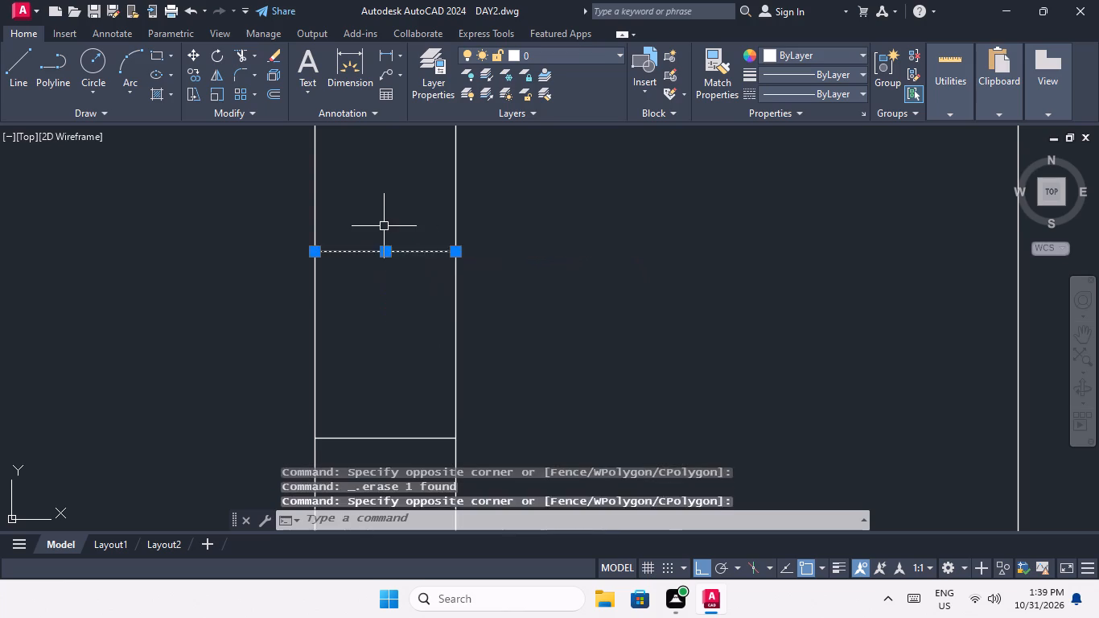
key(Delete)
Erase the small-room middle line in the outer wall of the third plan's bottom-row right unit.
scroll(385, 231, down, 5)
middle_drag(434, 292, 226, 346)
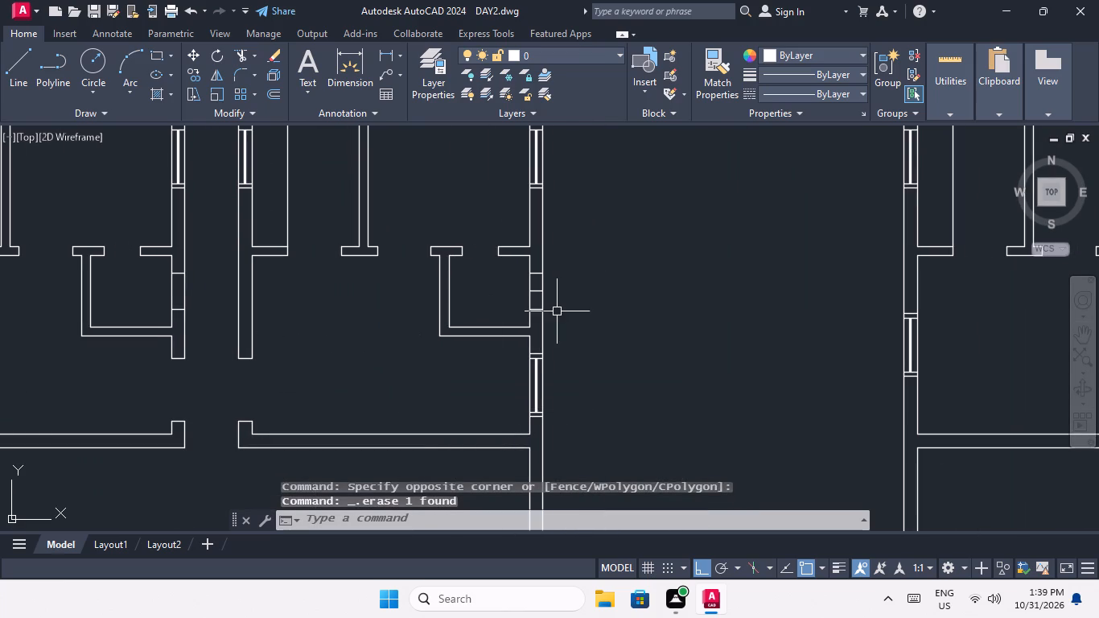
scroll(541, 296, up, 5)
click(488, 276)
click(431, 220)
key(Delete)
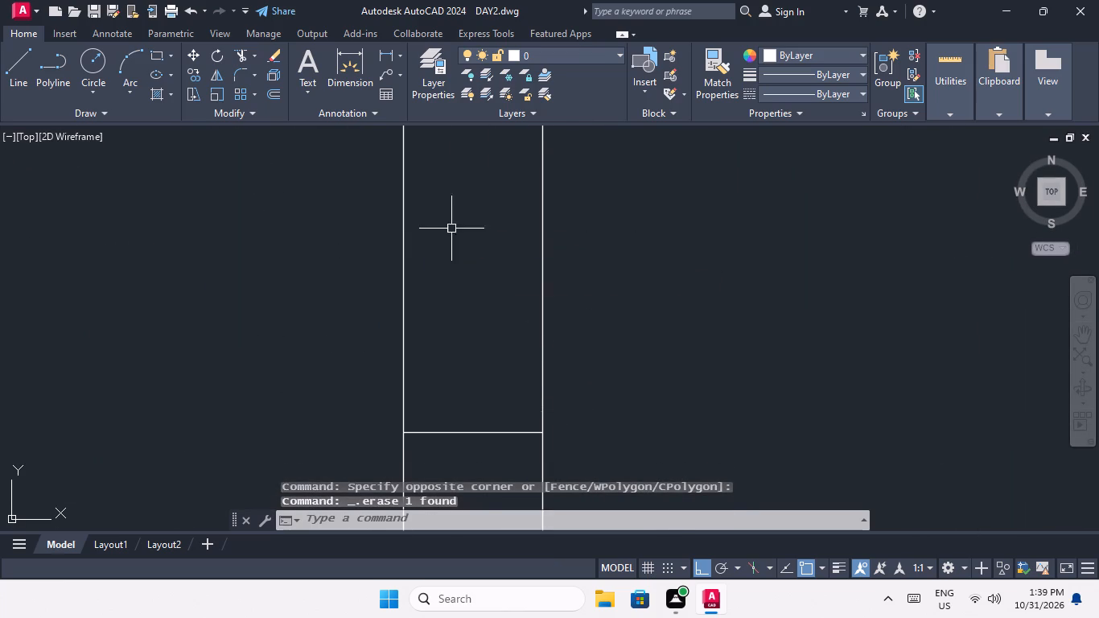
Offset the bottom-row left unit's small-room window lines 3" outward in the third plan's corridor wall, upper line upward and lower line downward.
scroll(452, 229, down, 6)
middle_drag(460, 281, 518, 418)
key(Escape)
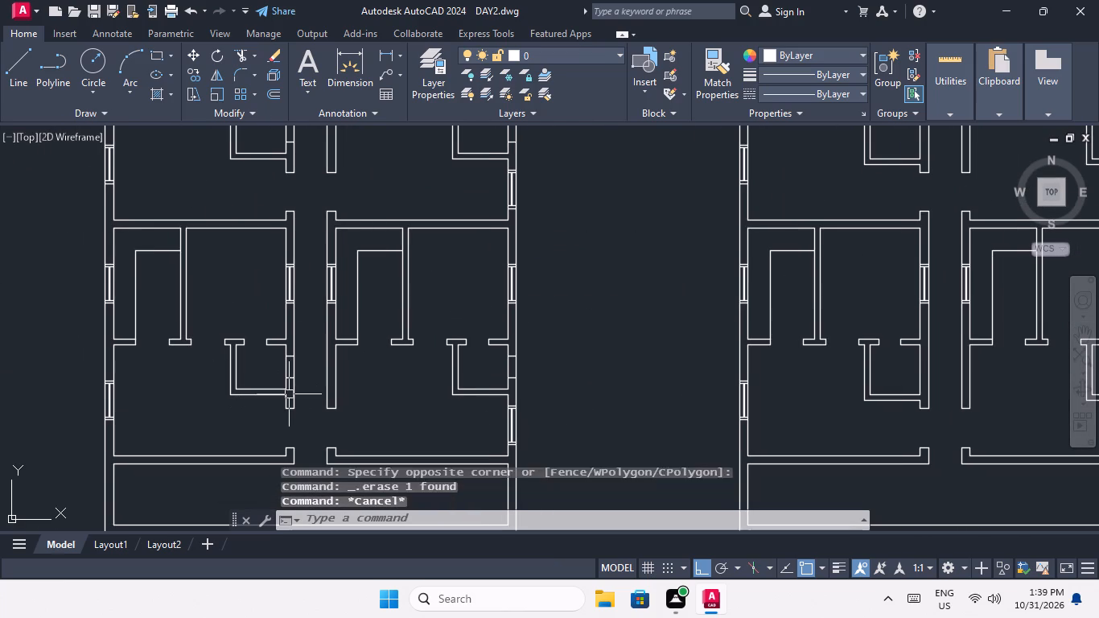
key(Escape)
key(o)
key(Return)
text(3")
key(Return)
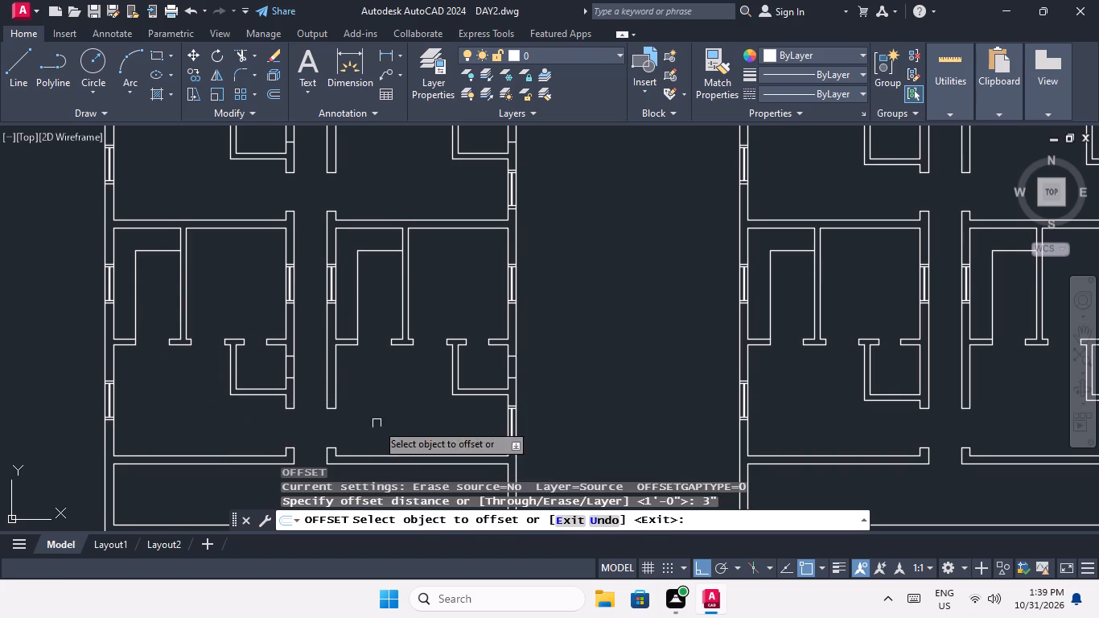
middle_drag(367, 416, 420, 326)
scroll(350, 275, up, 4)
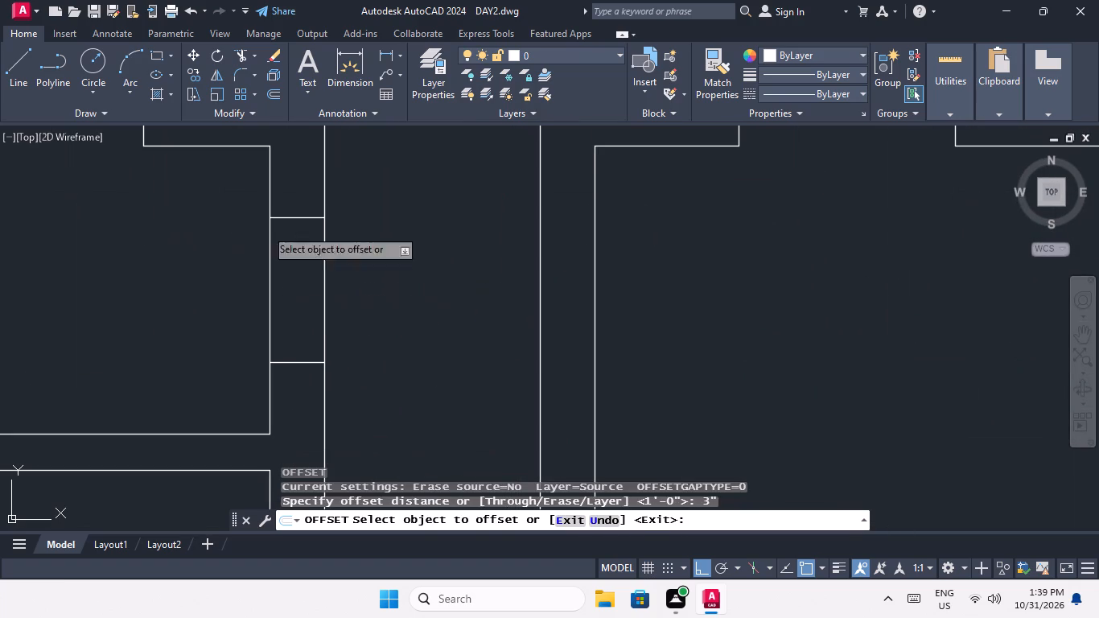
drag(305, 217, 306, 208)
drag(309, 180, 309, 196)
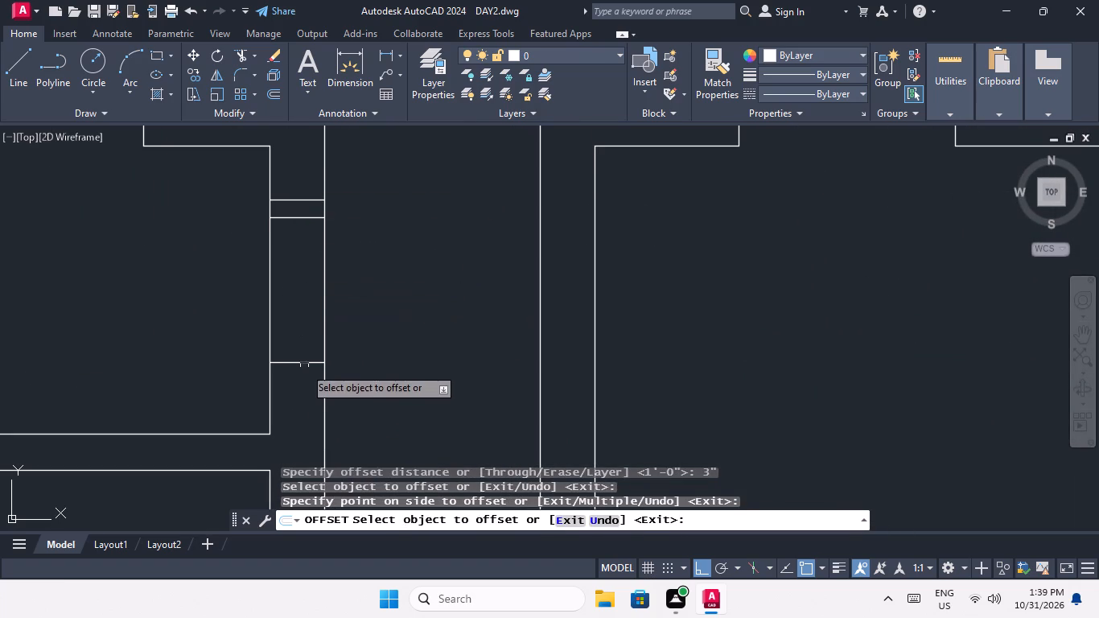
drag(304, 362, 301, 376)
click(301, 385)
scroll(316, 278, down, 2)
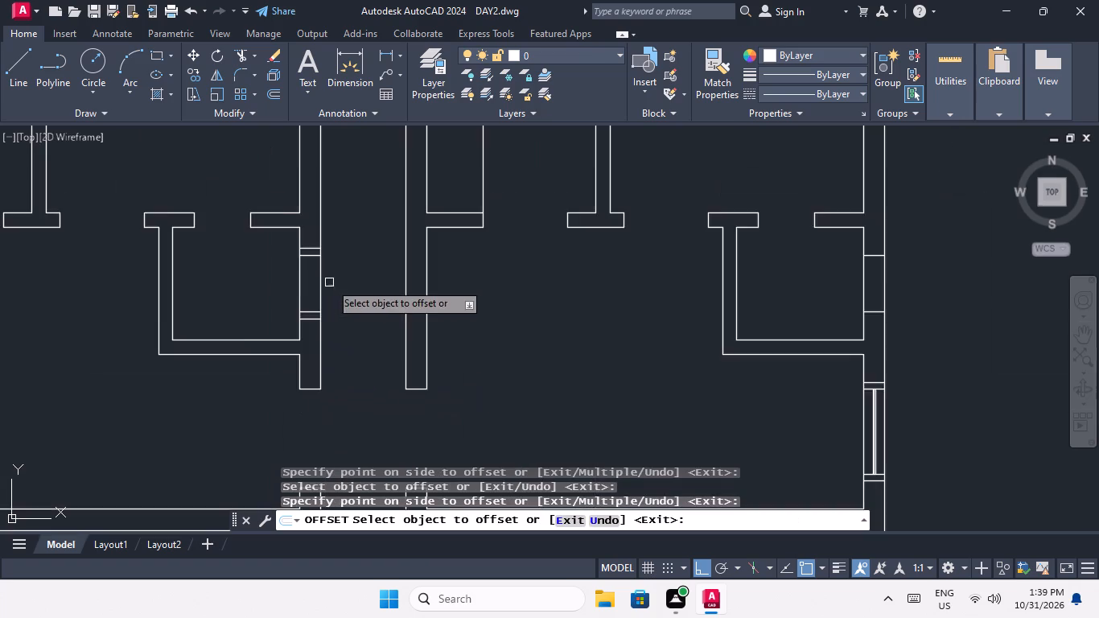
Offset the bottom-row right unit's small-room window lines 3" outward in the third plan's outer wall, upper line upward and lower line downward.
middle_drag(344, 282, 0, 296)
scroll(511, 271, up, 1)
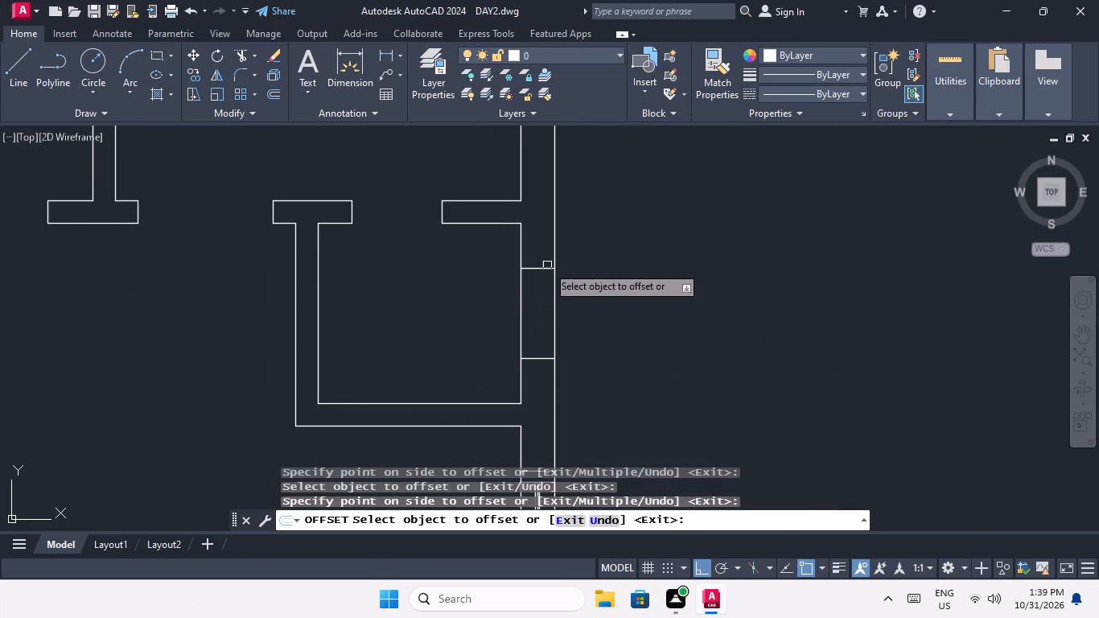
drag(542, 268, 542, 258)
click(541, 242)
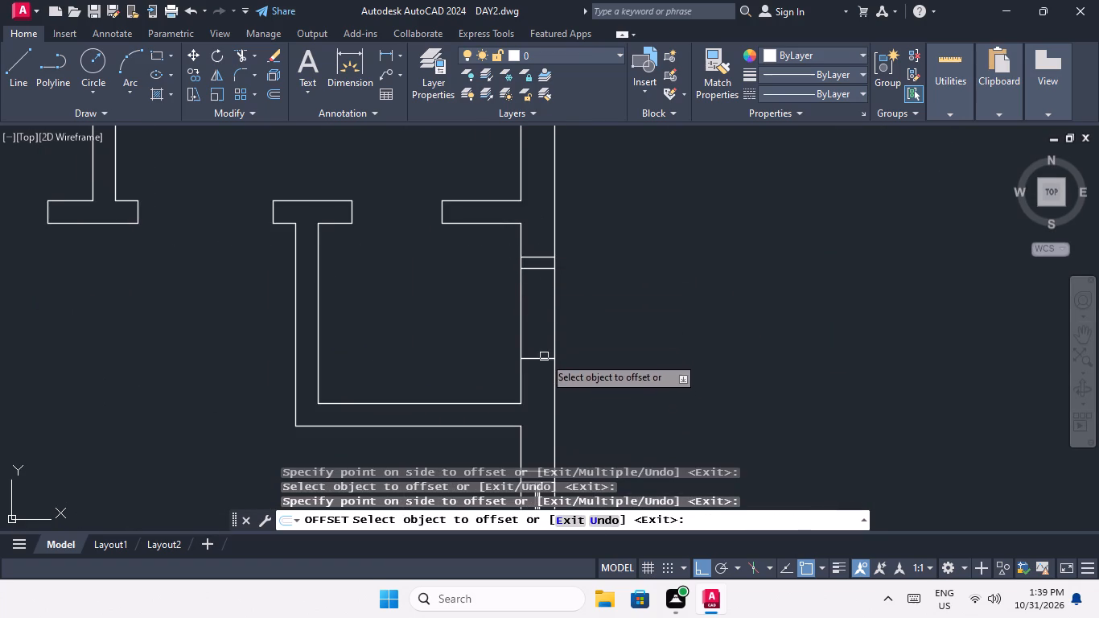
drag(544, 356, 540, 369)
click(538, 389)
Offset the third-row left unit's small-room window lines 3" outward in the third plan's corridor wall, upper line upward and lower line downward.
scroll(552, 343, down, 3)
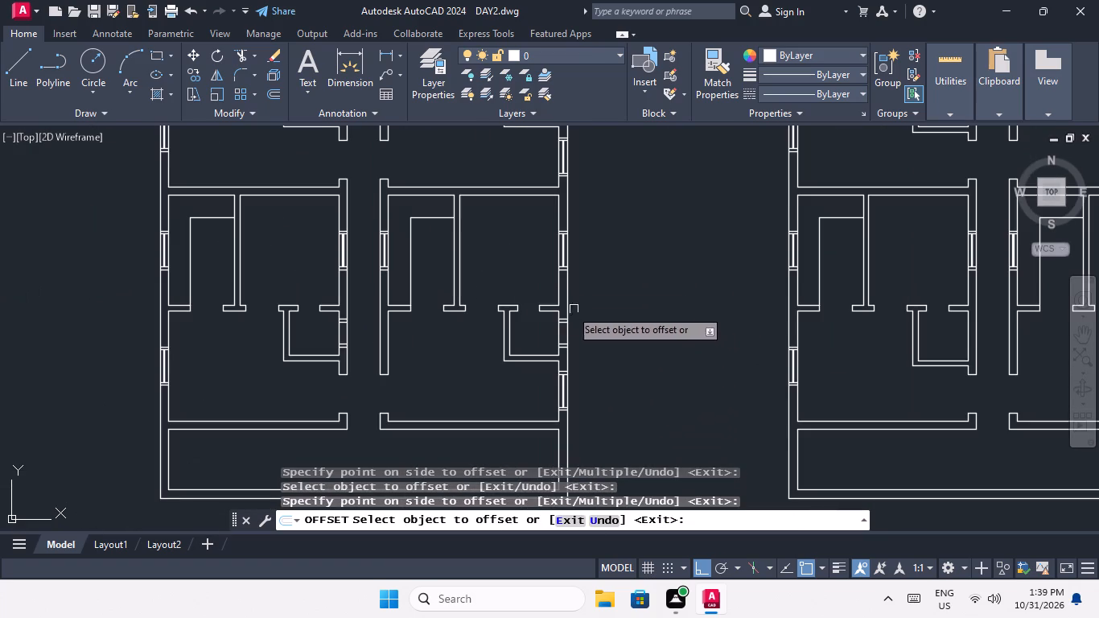
middle_drag(489, 286, 520, 380)
scroll(510, 337, down, 2)
scroll(454, 279, up, 4)
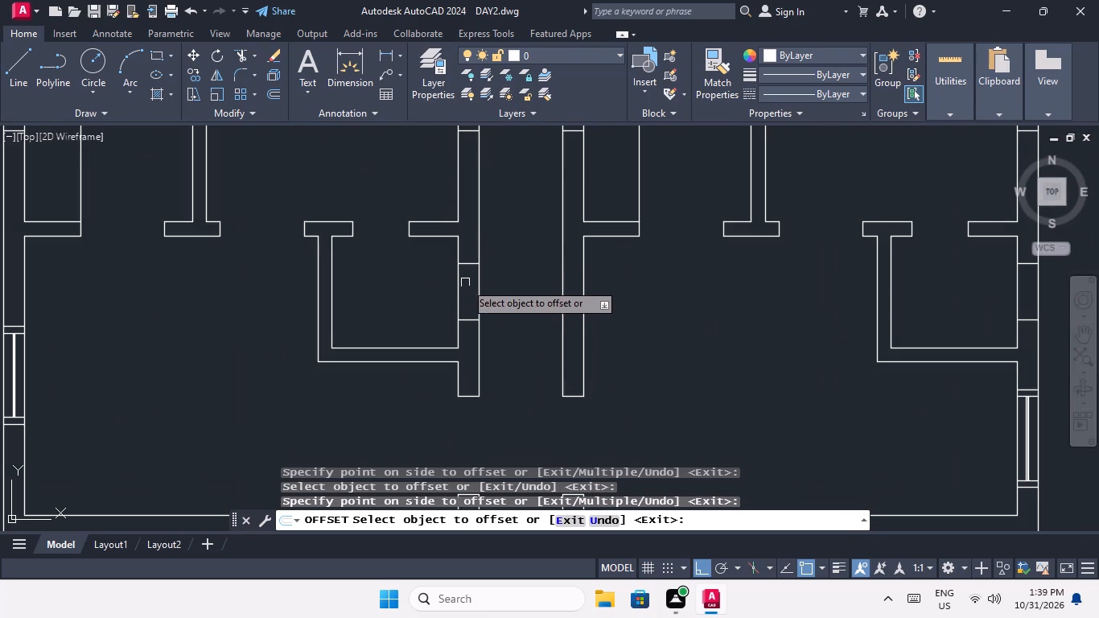
scroll(465, 279, up, 2)
click(477, 241)
click(478, 220)
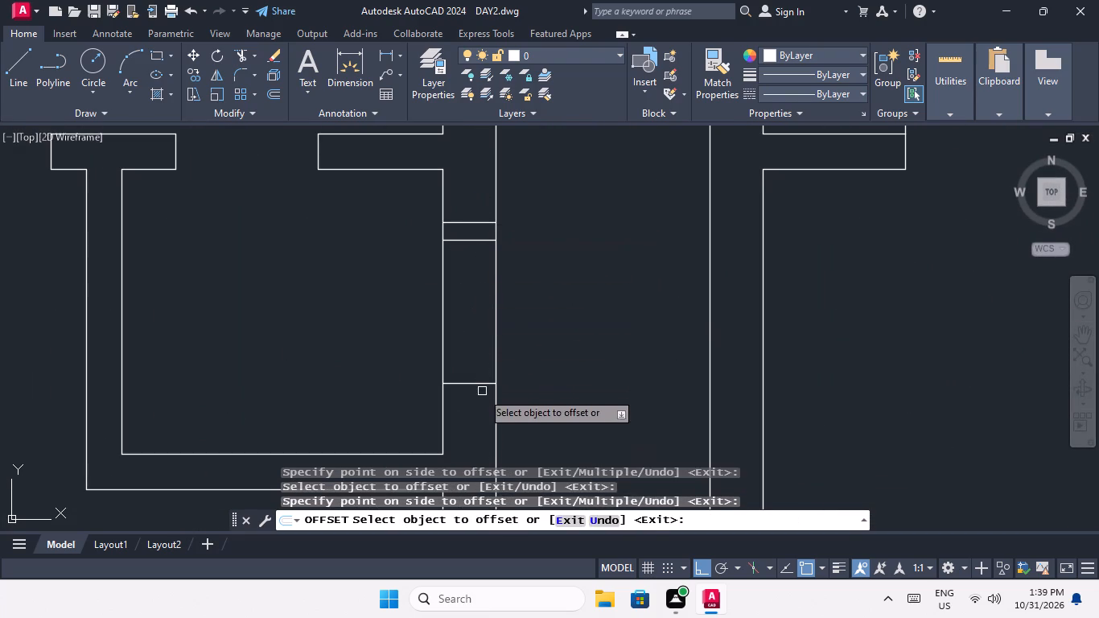
drag(474, 385, 477, 416)
drag(479, 422, 477, 410)
Offset the third-row right unit's small-room window lines 3" outward in the third plan's outer wall, upper line upward and lower line downward.
scroll(475, 326, down, 2)
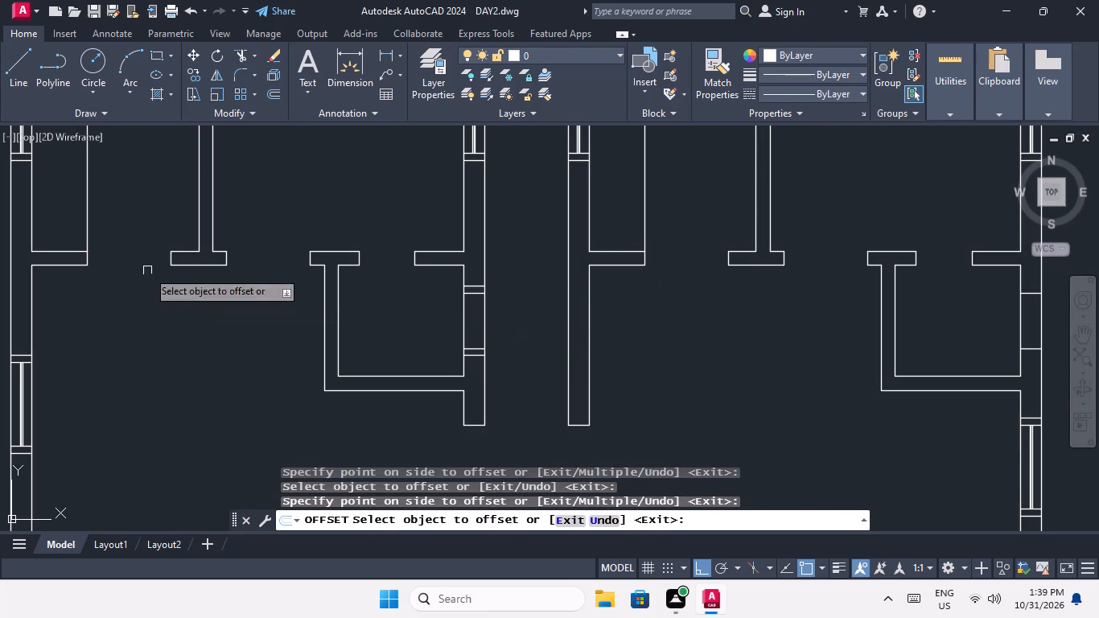
middle_drag(418, 300, 91, 295)
scroll(243, 283, down, 2)
scroll(434, 290, up, 3)
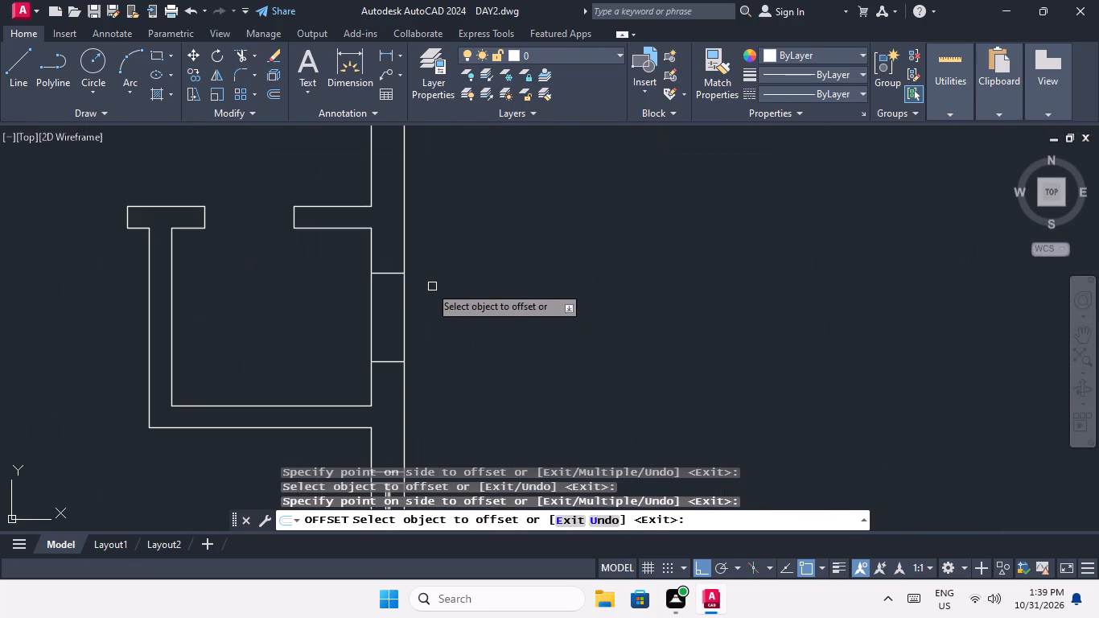
click(391, 273)
click(390, 237)
scroll(389, 246, down, 2)
scroll(389, 301, up, 3)
drag(389, 268, 389, 283)
click(393, 301)
Offset the second-row left unit's small-room window lines 3" outward in the third plan's corridor wall, upper line upward and lower line downward.
scroll(410, 244, down, 2)
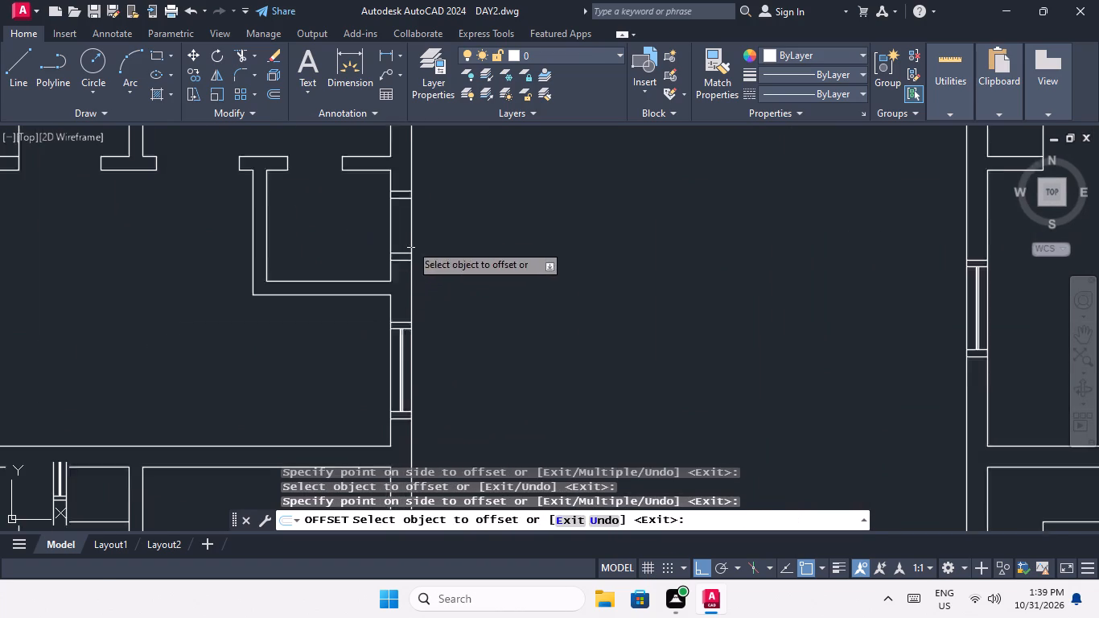
scroll(410, 244, down, 1)
middle_drag(500, 266, 503, 348)
scroll(494, 302, down, 3)
middle_drag(500, 328, 500, 371)
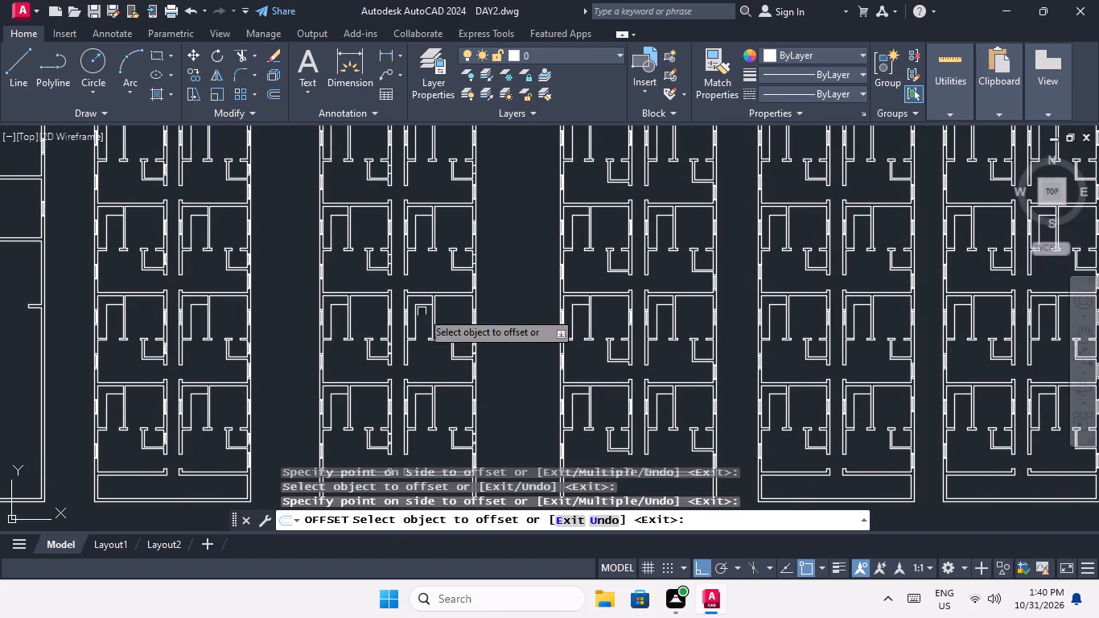
scroll(389, 256, up, 7)
click(389, 254)
click(389, 221)
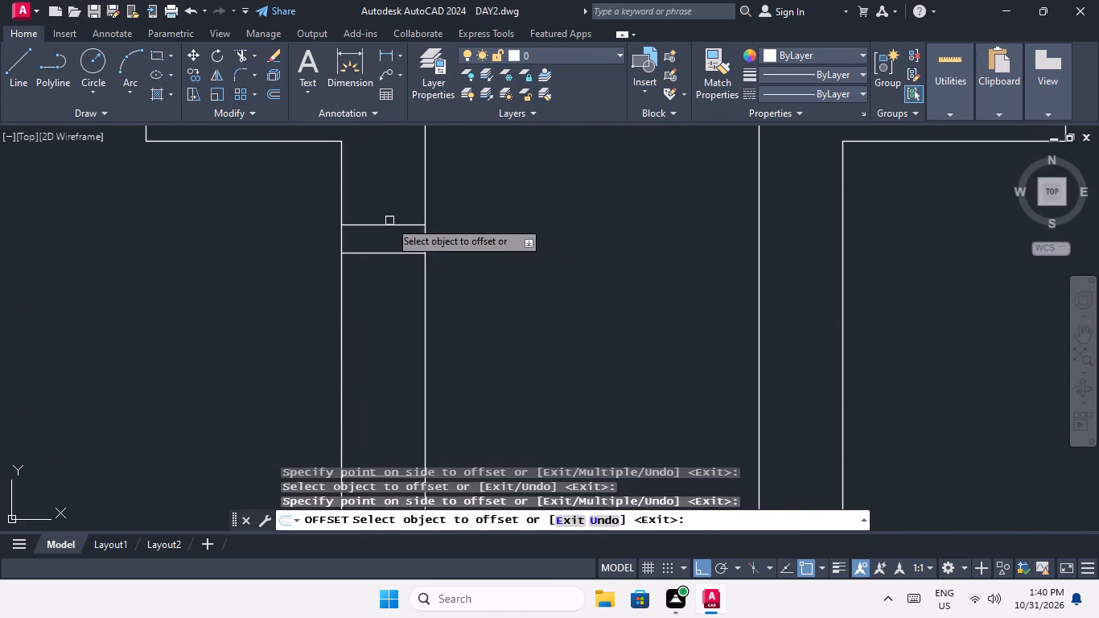
scroll(389, 220, down, 4)
scroll(386, 266, up, 3)
click(399, 241)
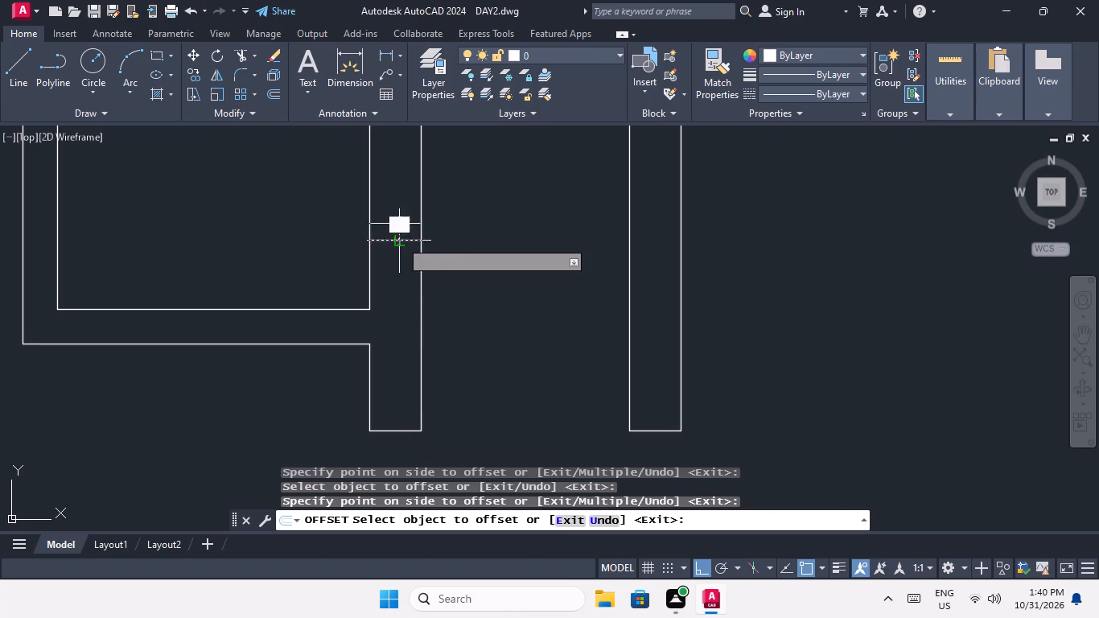
click(400, 278)
Offset the second-row right unit's small-room window lines 3" outward in the third plan's outer wall, upper line upward and lower line downward.
scroll(405, 256, down, 4)
middle_drag(433, 258, 245, 293)
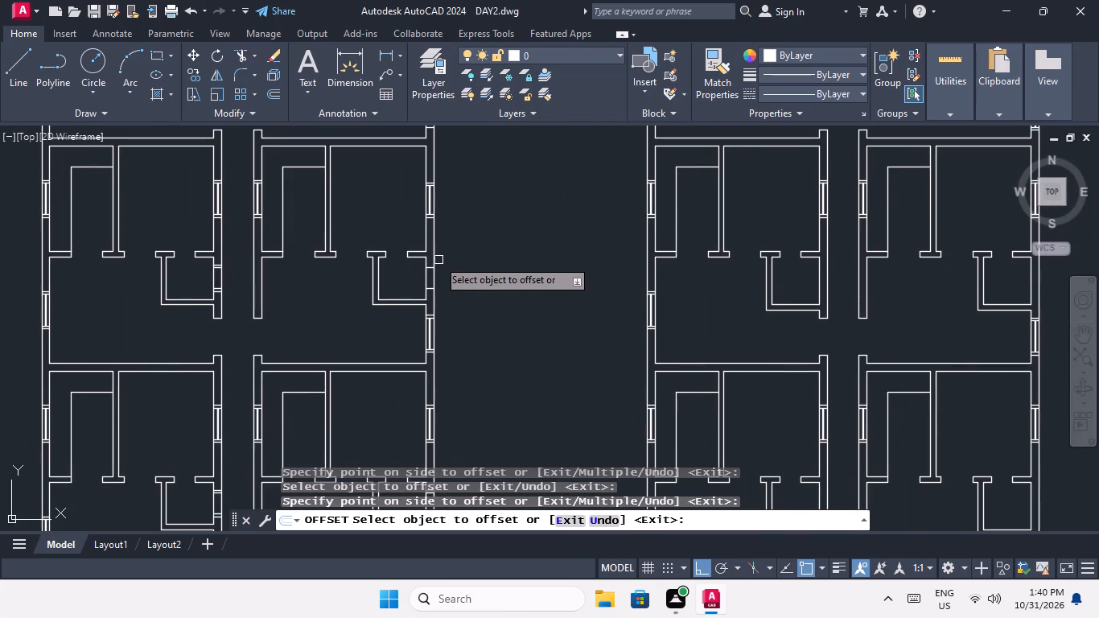
scroll(432, 262, up, 3)
click(419, 286)
click(437, 235)
scroll(437, 248, down, 2)
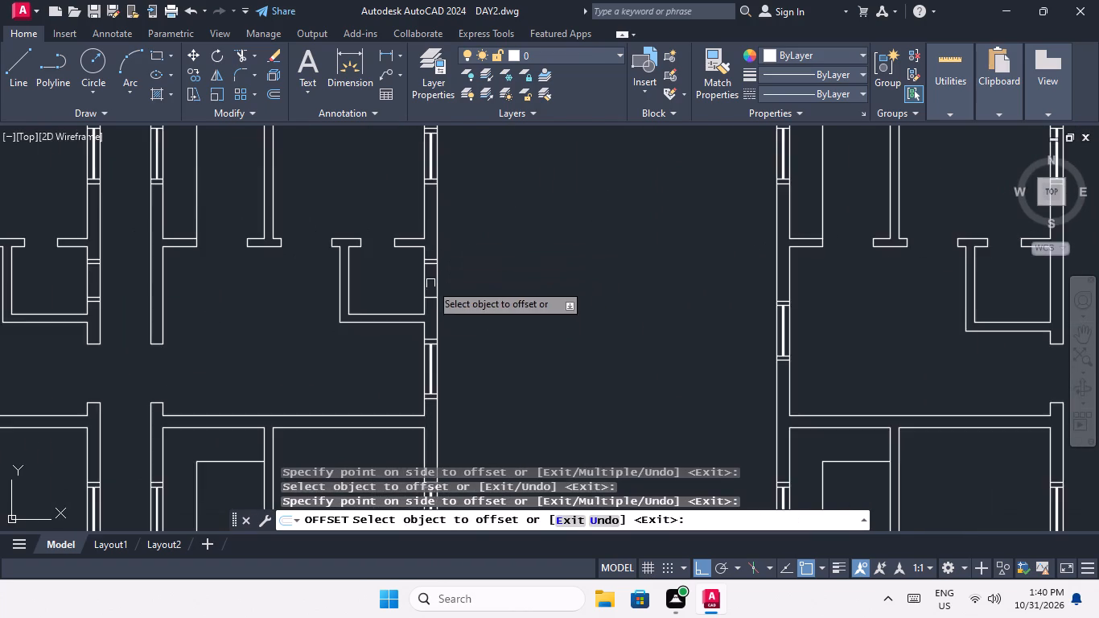
scroll(426, 303, up, 3)
drag(441, 274, 441, 289)
click(446, 325)
Offset the top-row left unit's small-room window lines 3" outward in the third plan's corridor wall, upper line upward and lower line downward.
scroll(448, 302, down, 3)
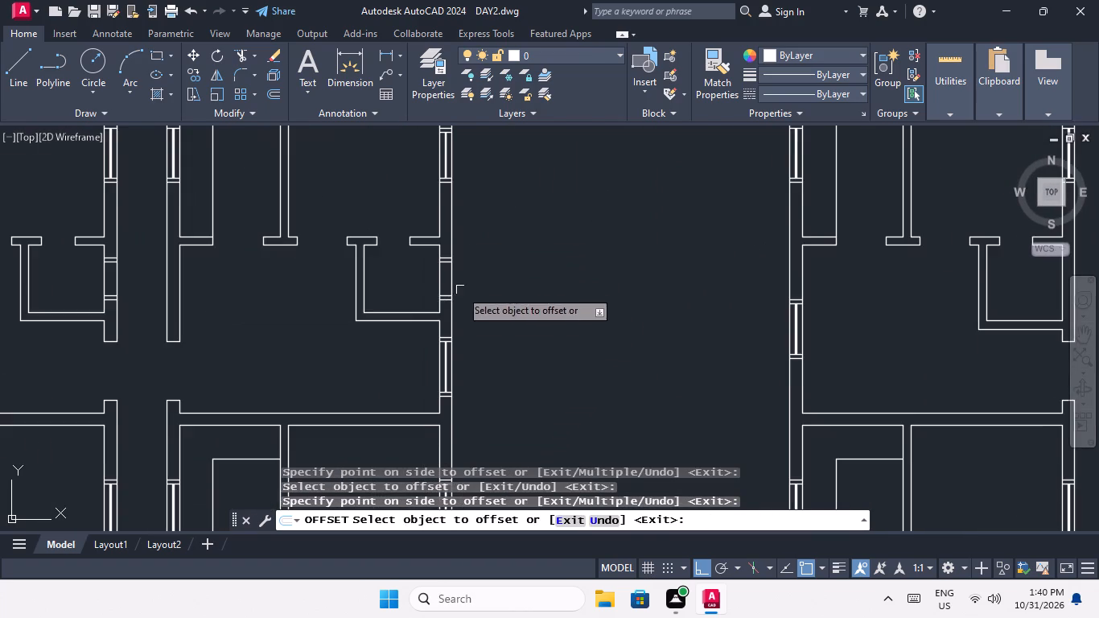
middle_drag(492, 312, 498, 347)
scroll(495, 302, down, 3)
middle_drag(496, 319, 500, 395)
scroll(398, 289, up, 2)
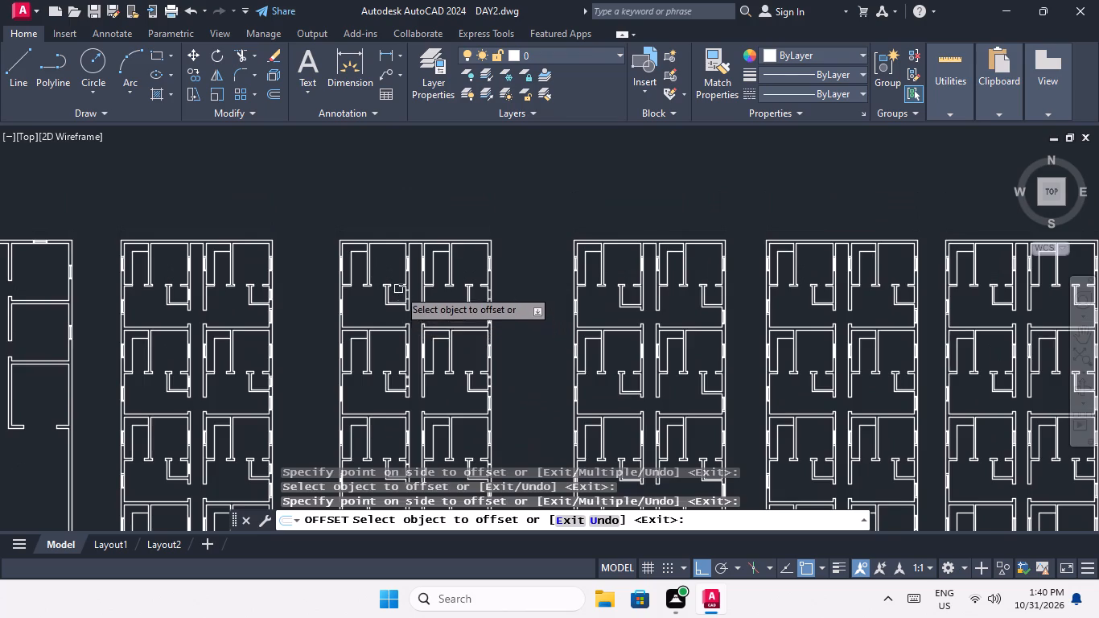
scroll(398, 289, up, 2)
scroll(465, 311, up, 2)
drag(449, 288, 449, 283)
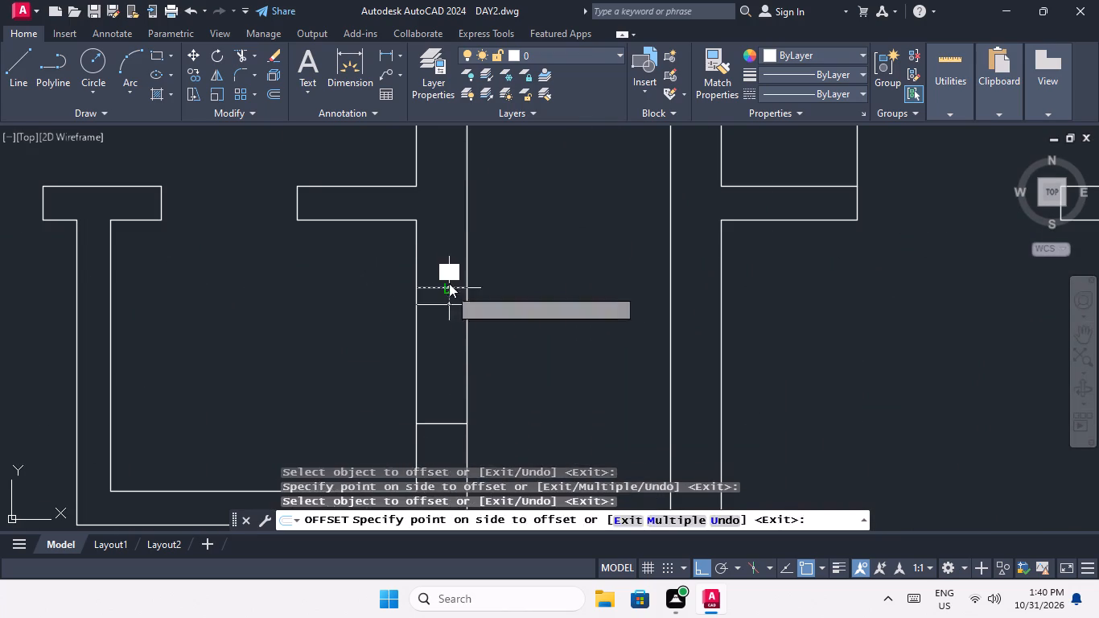
drag(449, 283, 449, 269)
click(449, 221)
scroll(449, 222, down, 3)
scroll(453, 282, up, 3)
drag(430, 241, 430, 282)
click(430, 296)
Offset the top-row right unit's small-room window lines 3" outward in the third plan's outer wall, upper line upward and lower line downward.
scroll(440, 266, down, 4)
middle_drag(477, 261, 364, 309)
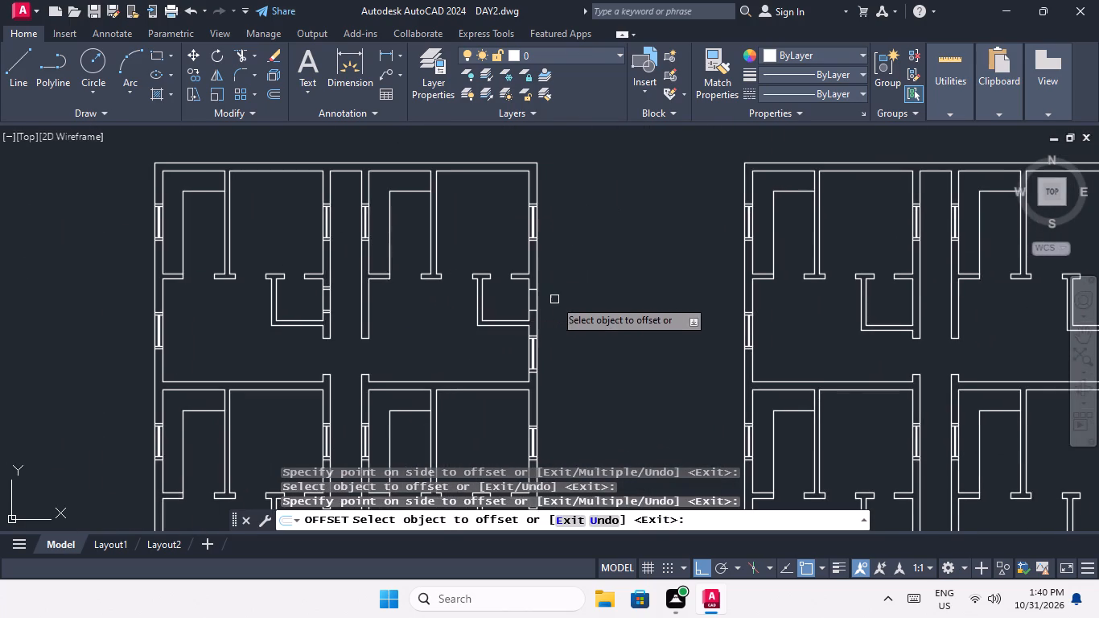
scroll(560, 296, up, 3)
click(450, 274)
click(452, 235)
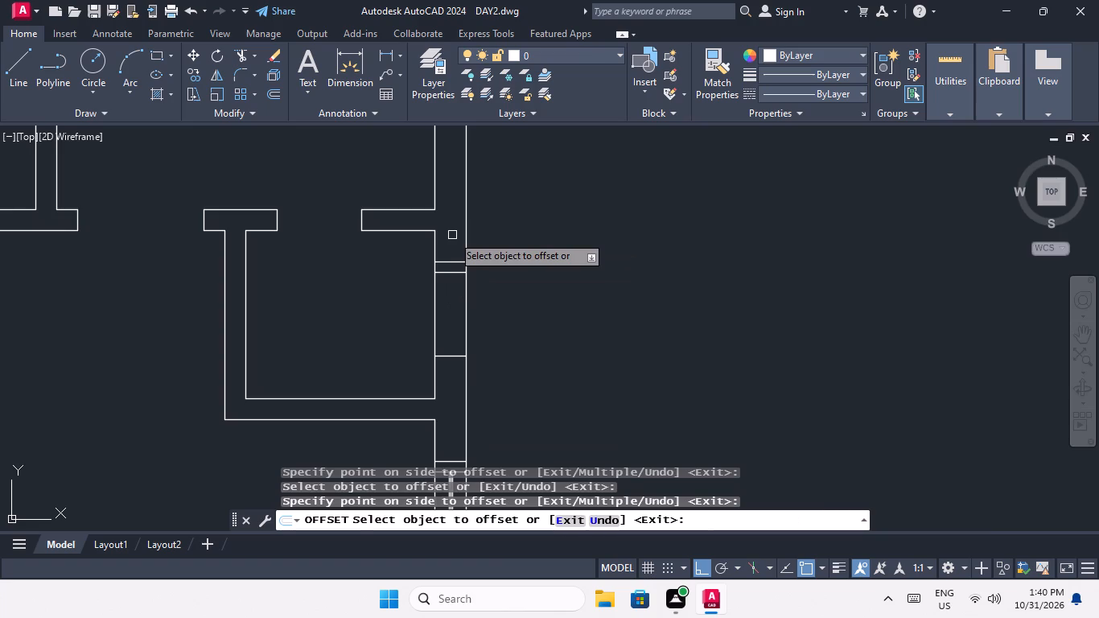
scroll(452, 235, down, 3)
scroll(449, 278, up, 3)
drag(461, 222, 458, 245)
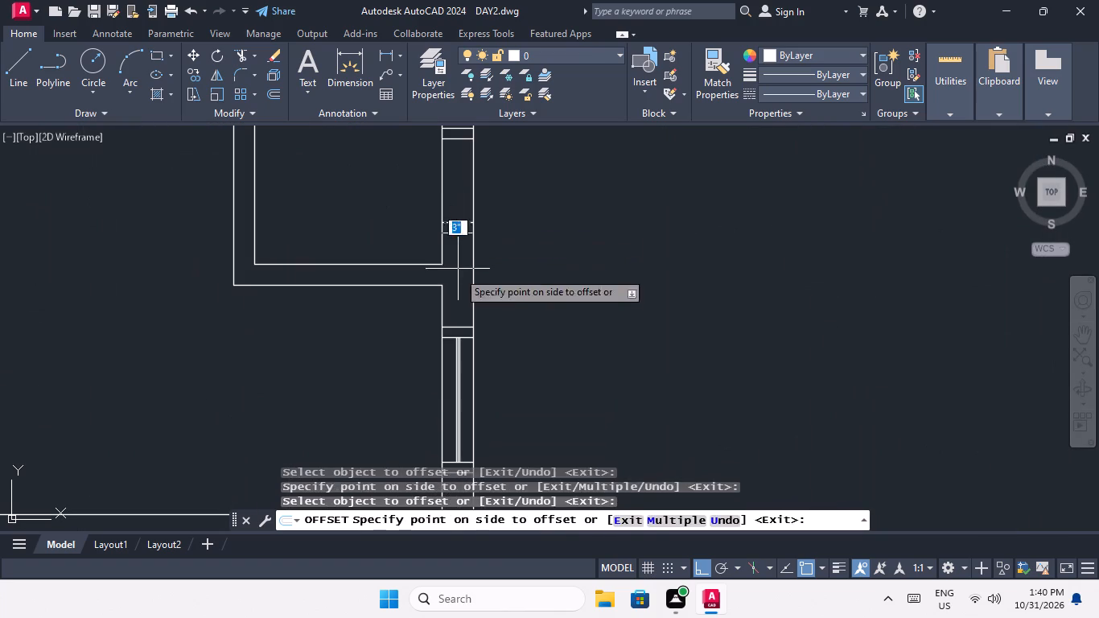
click(458, 274)
scroll(464, 251, down, 3)
middle_drag(511, 291, 512, 352)
key(Escape)
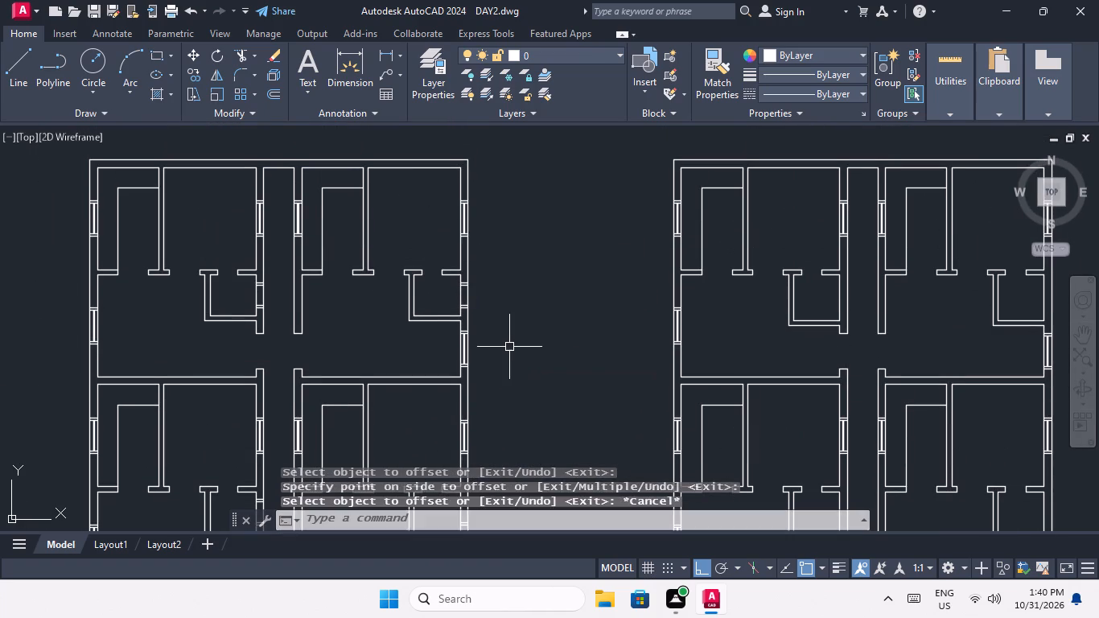
key(Escape)
key(Escape)
Draw a vertical line joining the midpoints of the inner small-room window lines in the top-row left unit's corridor wall.
key(l)
key(space)
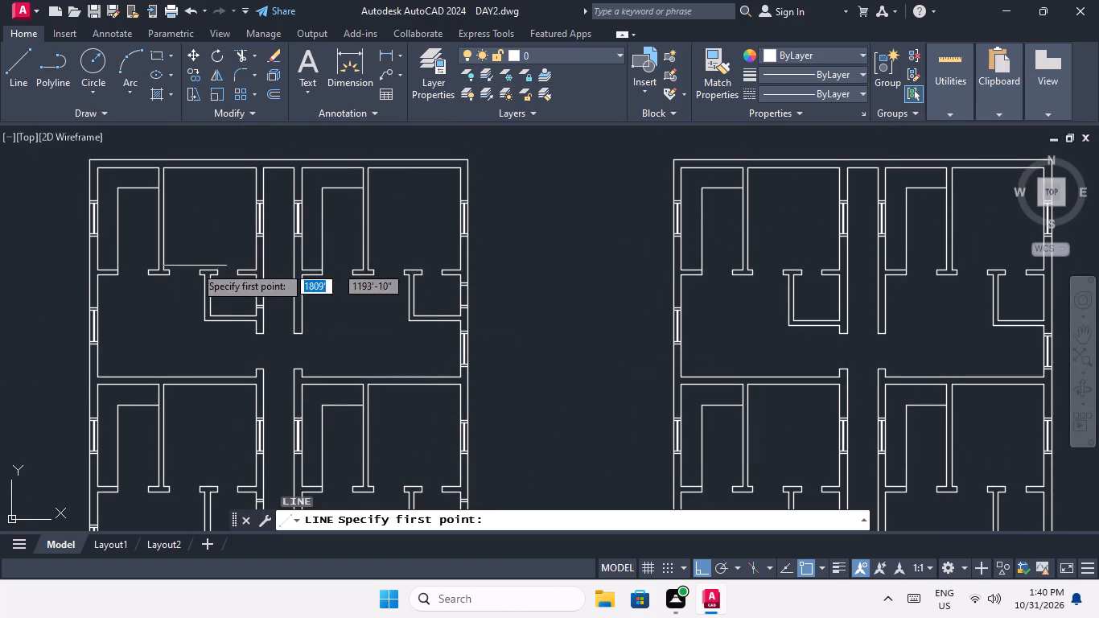
scroll(259, 293, up, 3)
drag(256, 261, 256, 271)
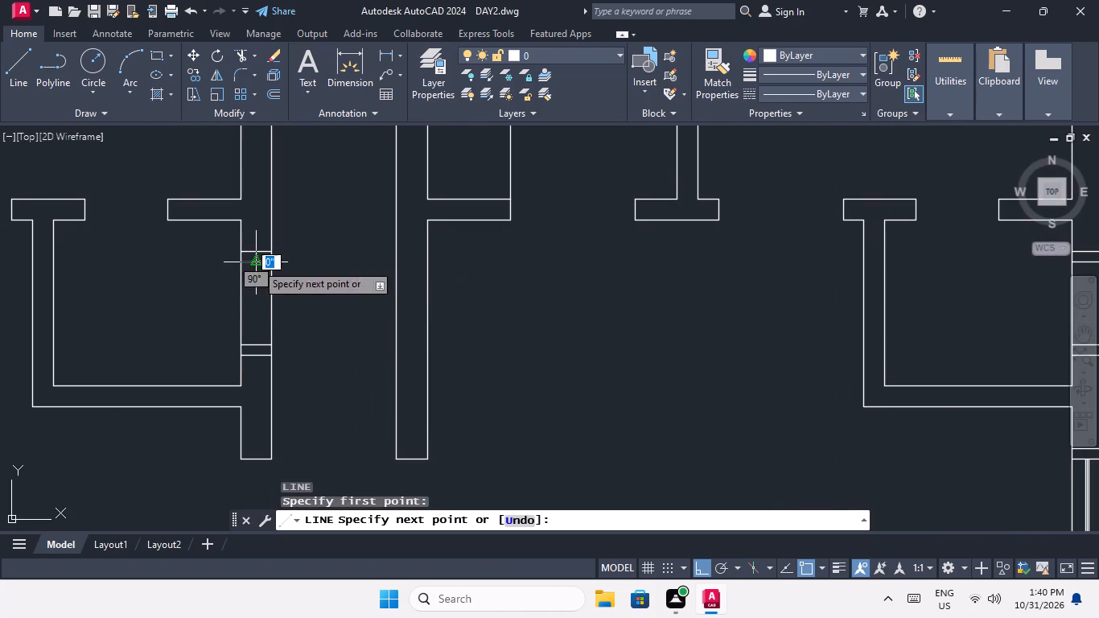
click(258, 347)
key(space)
Draw a vertical line joining the midpoints of the inner small-room window lines in the top-row right unit's outer wall.
scroll(269, 283, down, 3)
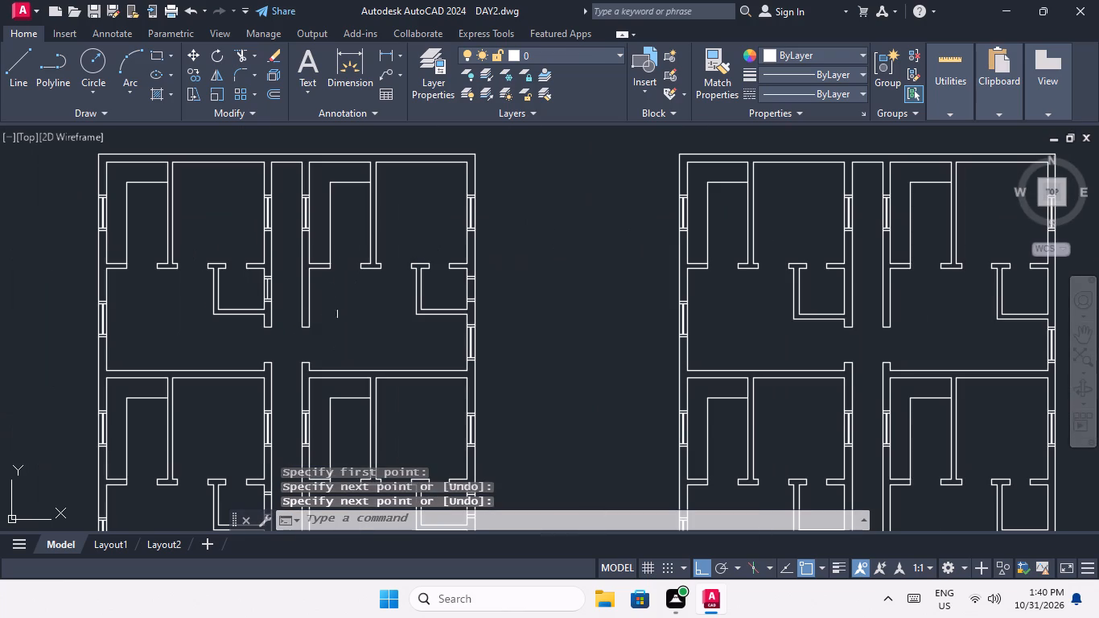
middle_drag(355, 306, 130, 274)
key(space)
scroll(245, 249, up, 3)
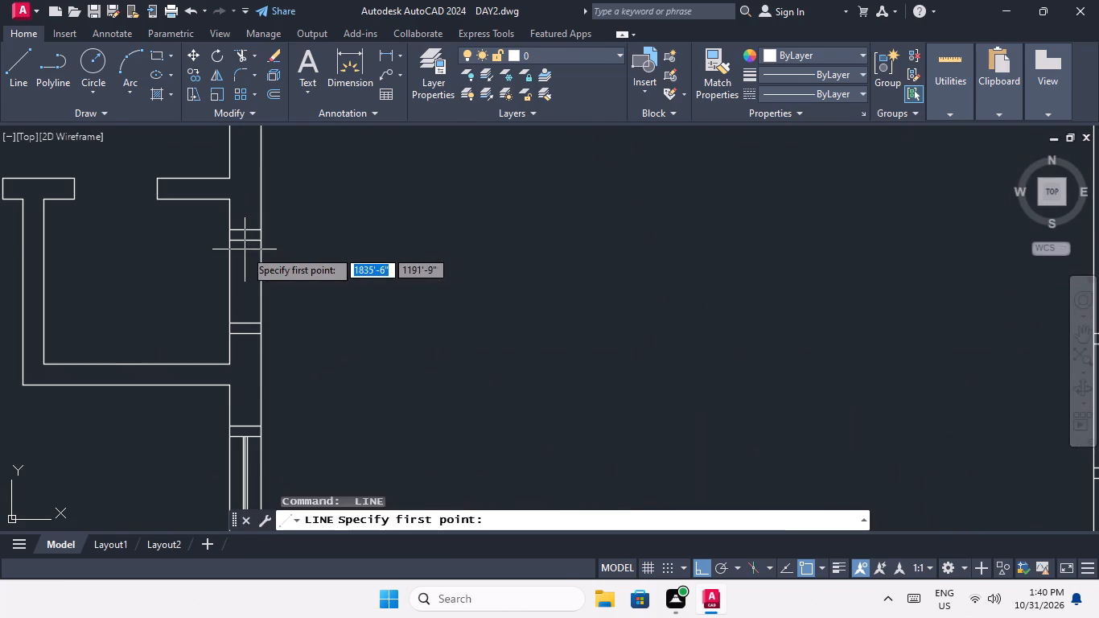
drag(247, 240, 246, 257)
click(245, 328)
key(space)
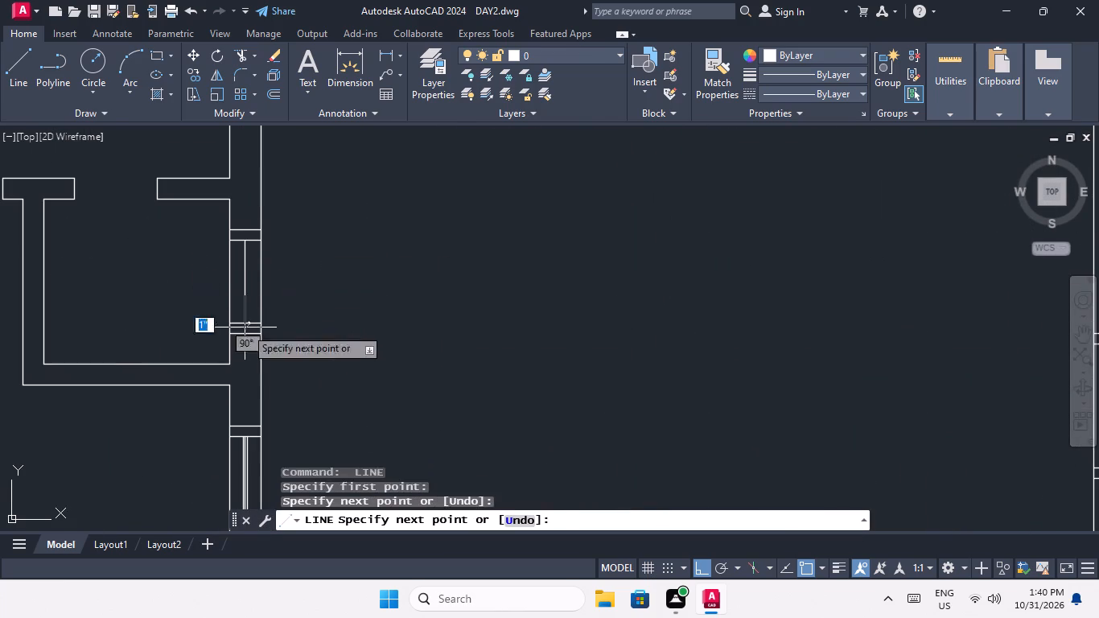
Draw a 2' vertical line joining the midpoints of the inner small-room window lines in the second-row left unit's corridor wall.
scroll(265, 224, down, 4)
middle_drag(280, 268, 340, 192)
scroll(191, 294, up, 3)
key(space)
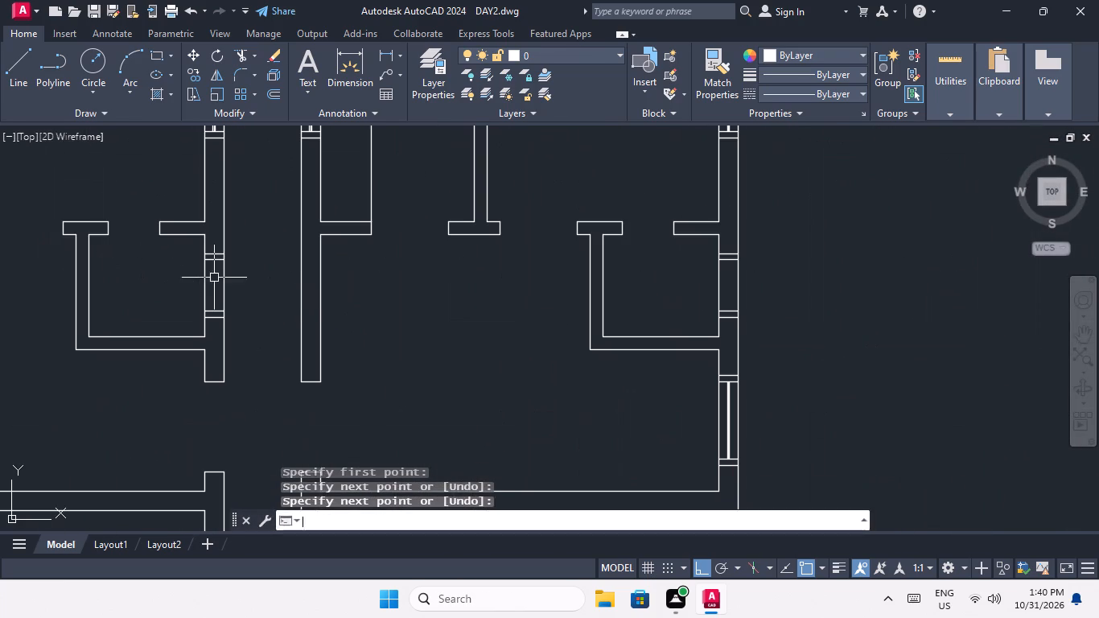
drag(213, 262, 213, 272)
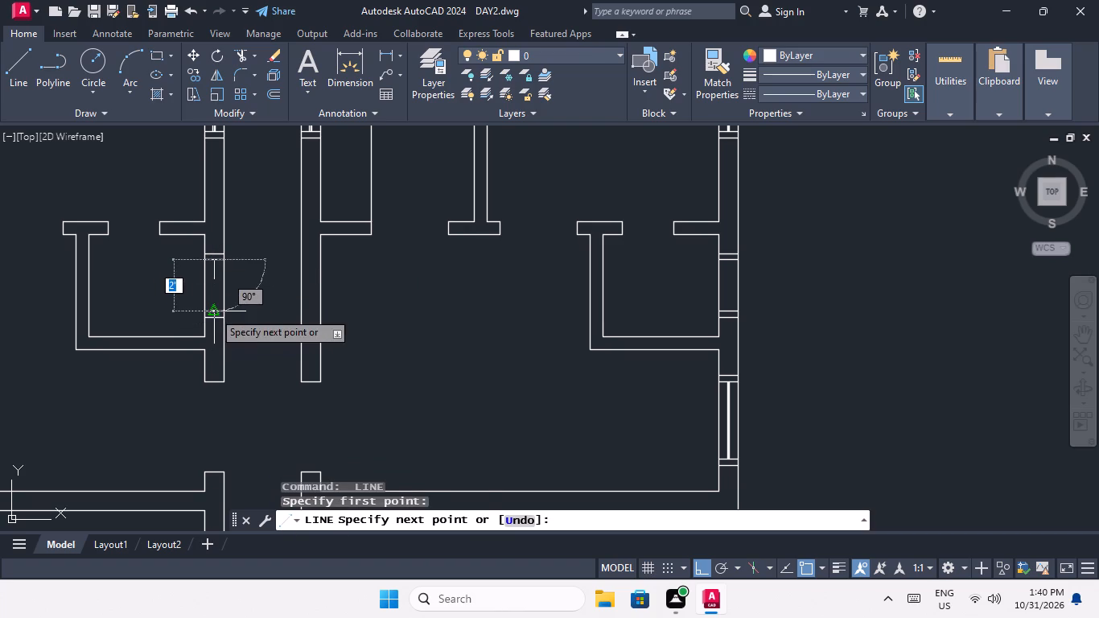
click(213, 311)
key(space)
Draw a vertical line joining the midpoints of the inner small-room window lines in the second-row right unit's outer wall.
key(space)
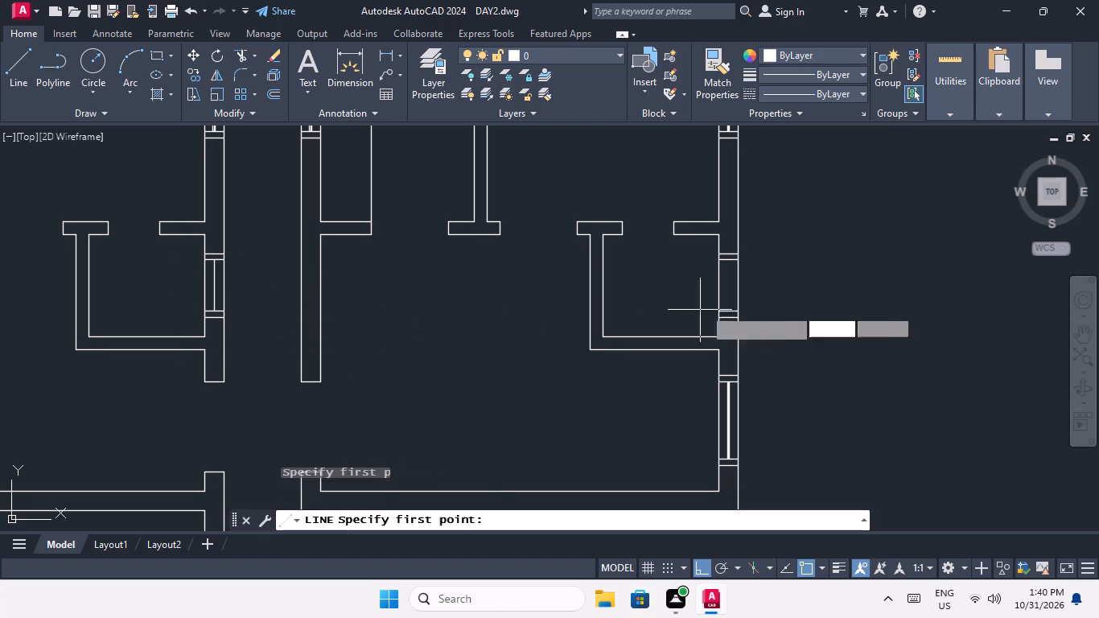
scroll(702, 270, up, 3)
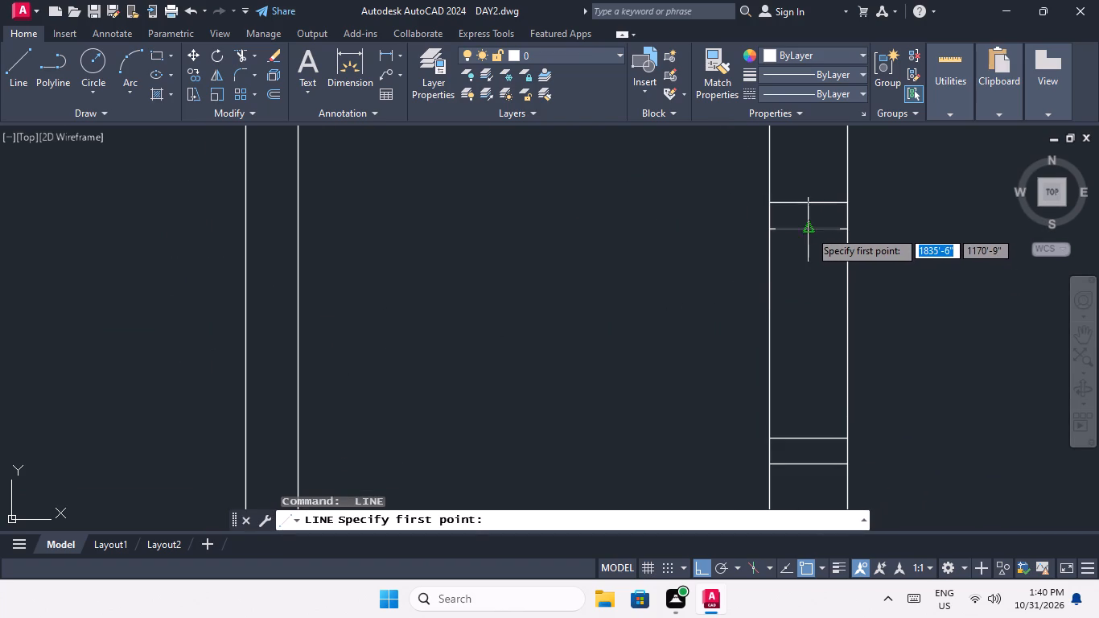
drag(809, 230, 809, 259)
click(806, 440)
key(space)
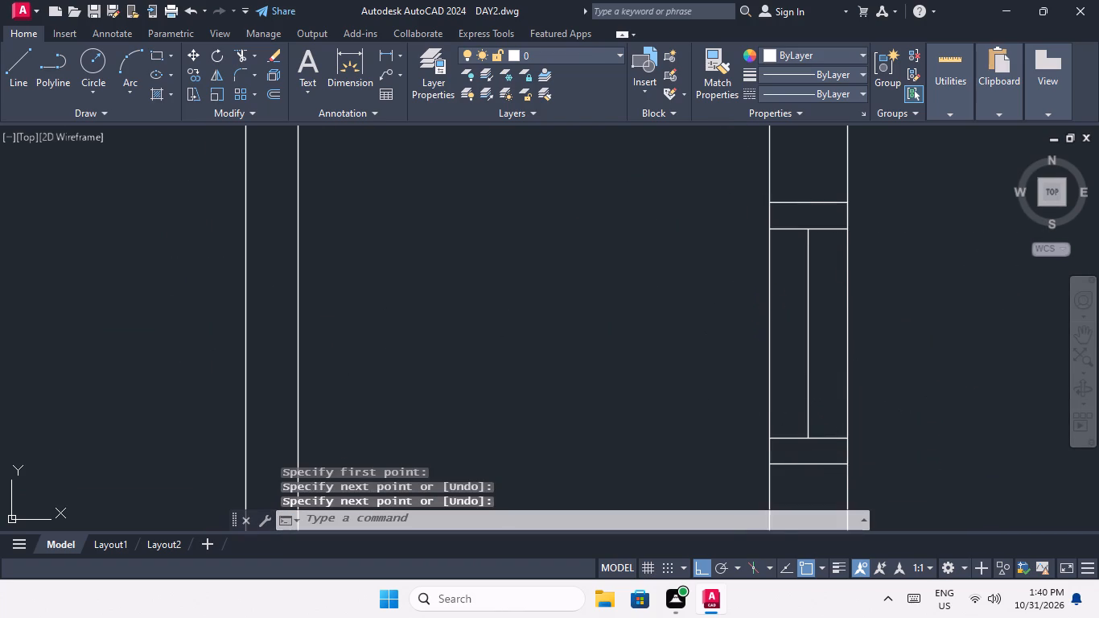
Draw a vertical line joining the midpoints of the inner small-room window lines in the third-row left unit's corridor wall.
scroll(654, 319, down, 2)
middle_drag(635, 294, 650, 209)
scroll(654, 234, down, 3)
middle_drag(619, 293, 620, 175)
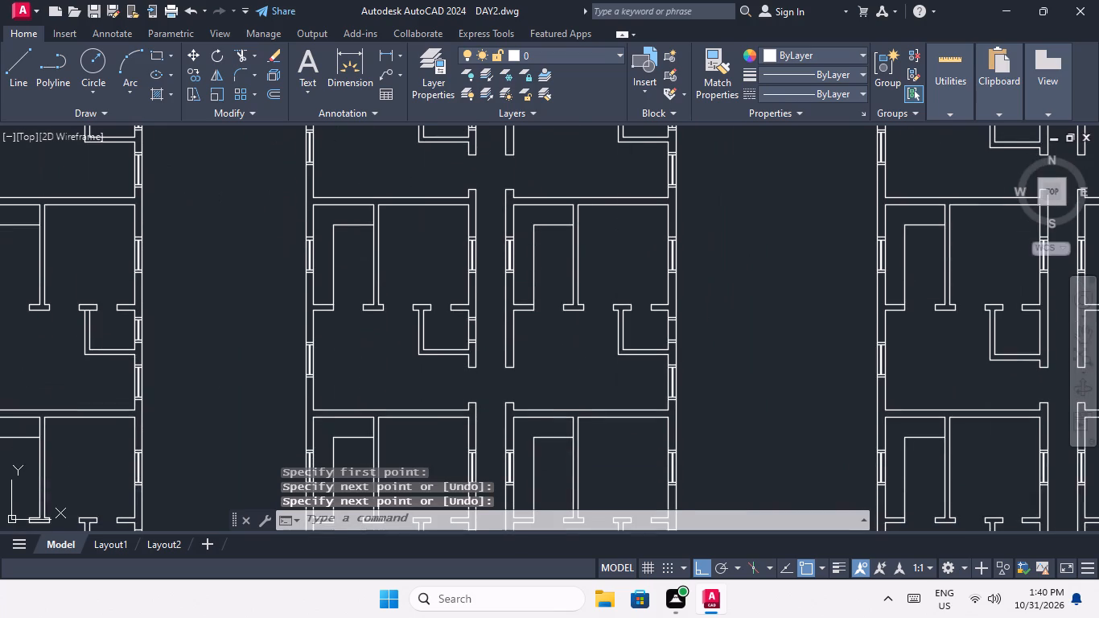
scroll(476, 338, up, 3)
key(space)
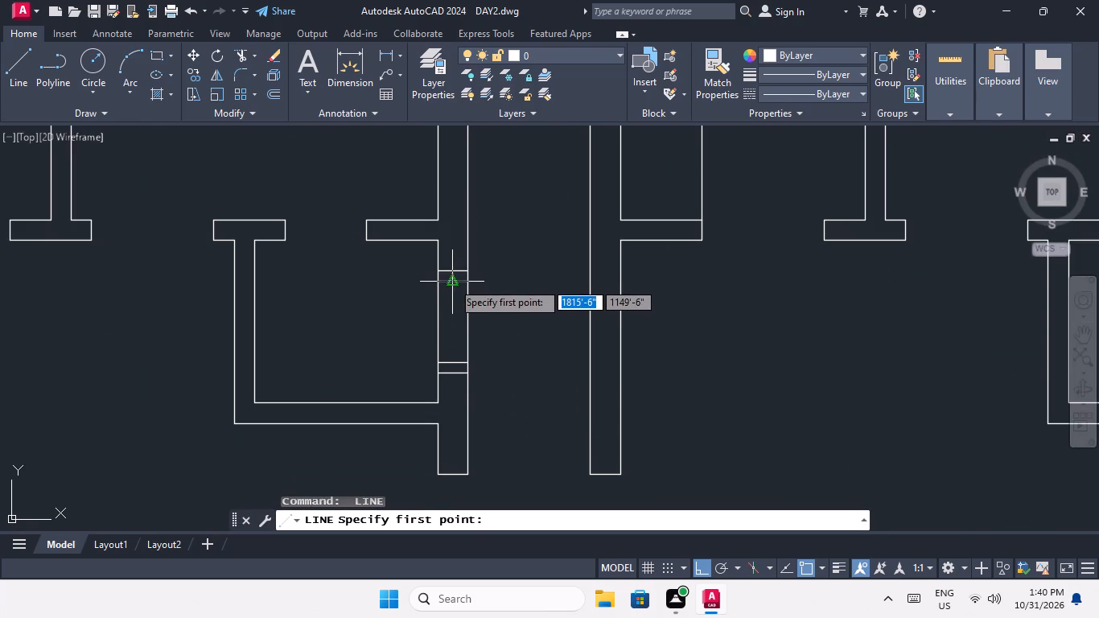
drag(452, 282, 452, 300)
click(452, 361)
key(space)
Draw a vertical line joining the midpoints of the inner small-room window lines in the third-row right unit's outer wall.
scroll(504, 249, down, 3)
middle_drag(525, 253, 368, 253)
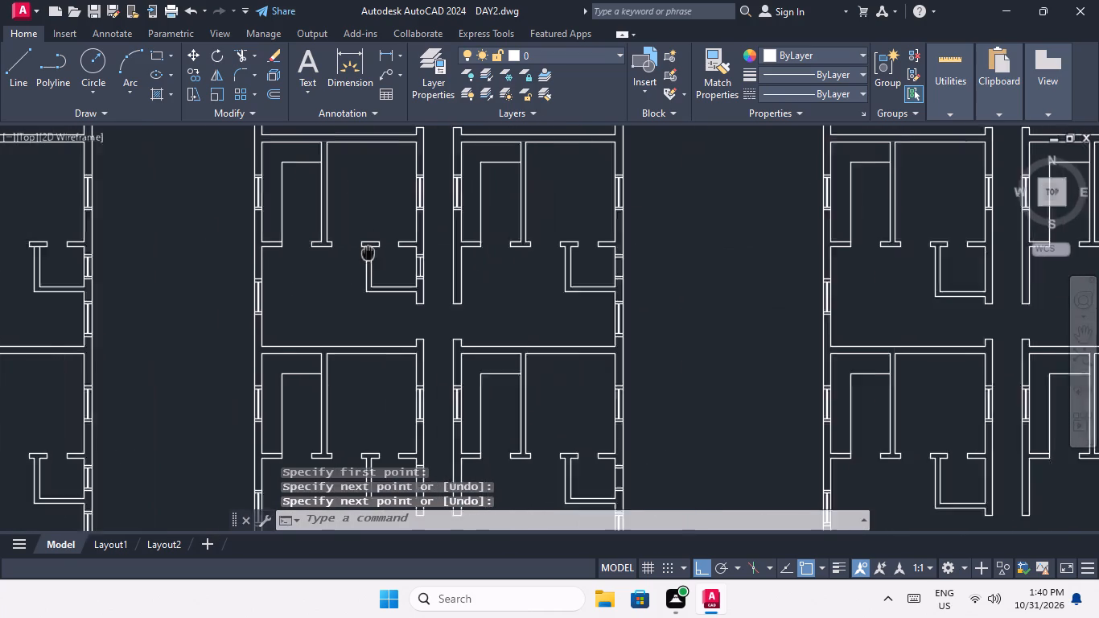
middle_drag(368, 253, 92, 253)
key(space)
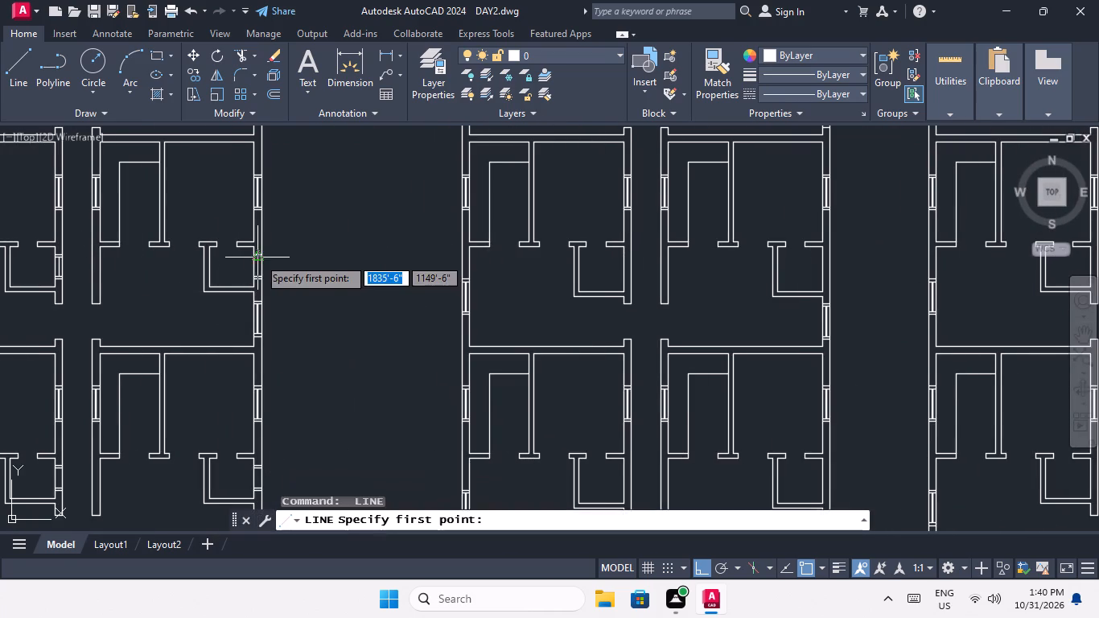
scroll(258, 257, up, 4)
drag(253, 253, 252, 273)
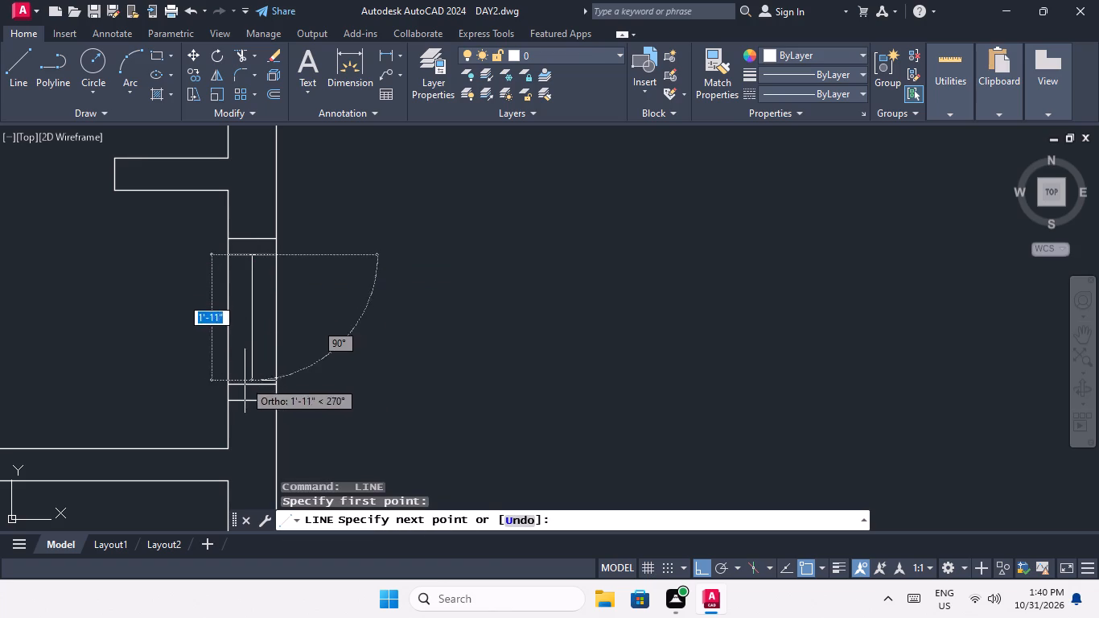
click(249, 385)
key(space)
Draw a 2' vertical line joining the midpoints of the inner small-room window lines in the fourth-row left unit's corridor wall.
scroll(284, 309, down, 4)
middle_drag(298, 316, 340, 262)
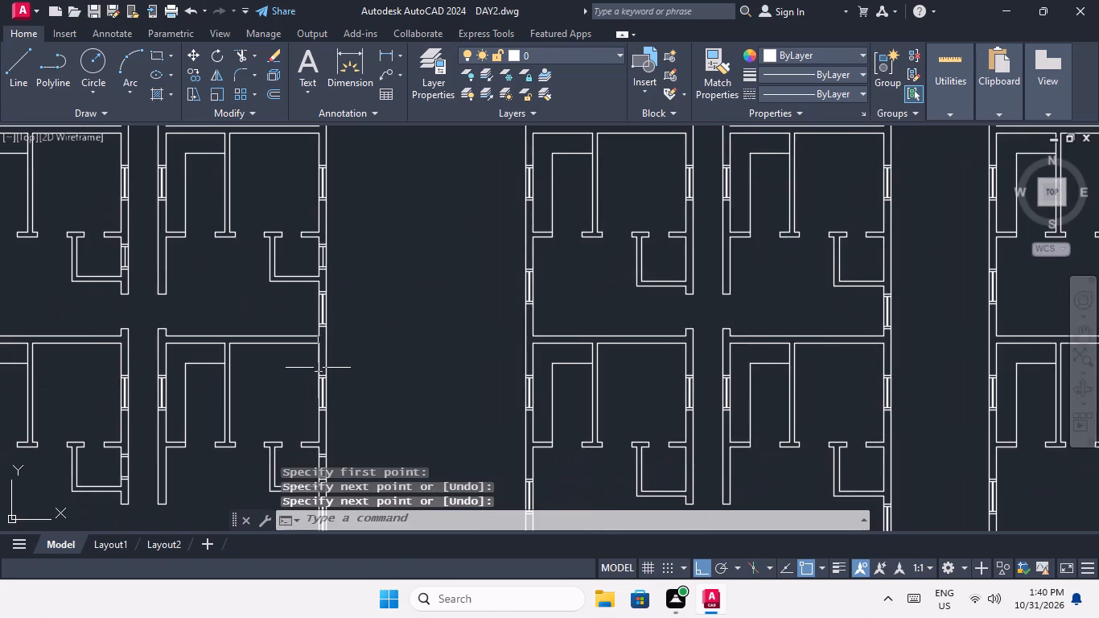
middle_drag(319, 365, 413, 262)
scroll(212, 369, up, 4)
key(space)
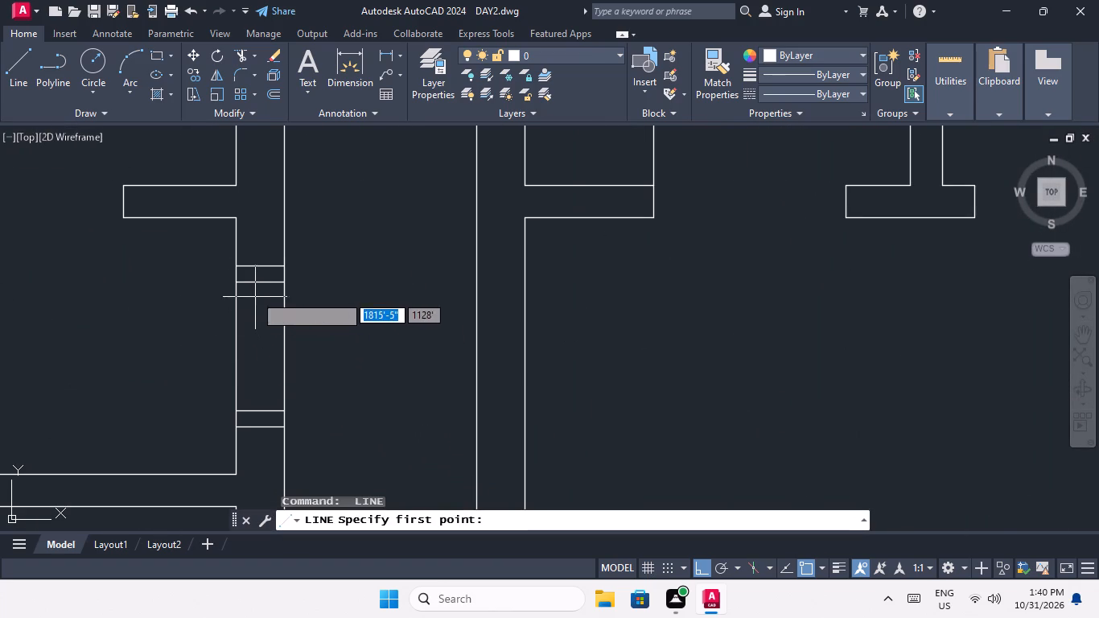
drag(261, 282, 256, 312)
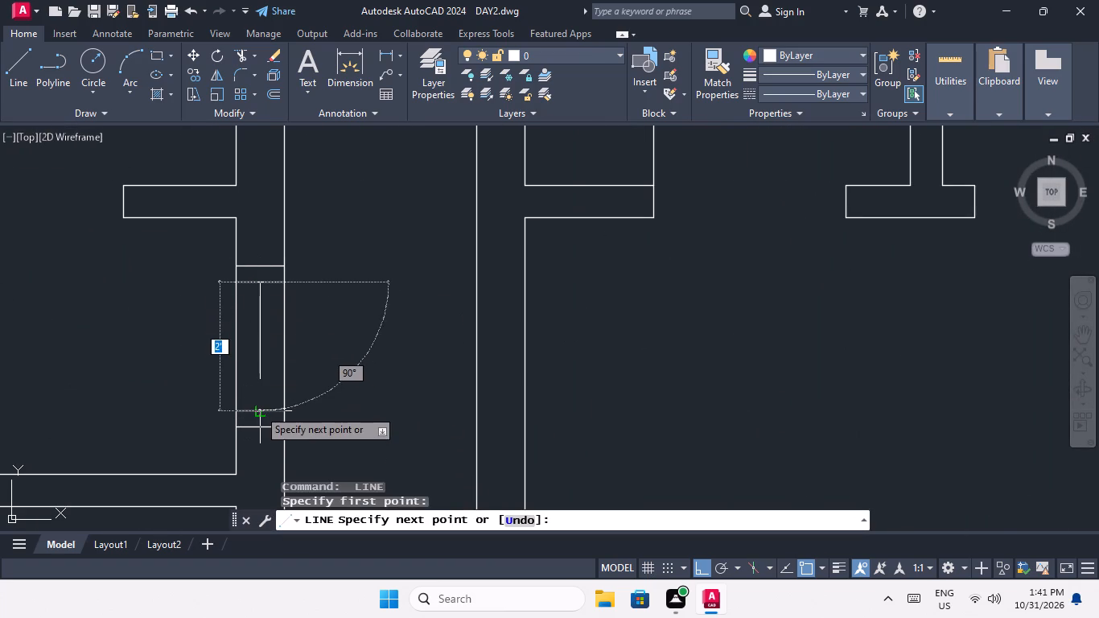
click(258, 408)
key(space)
Draw a vertical line joining the midpoints of the inner small-room window lines in the fourth-row right unit's outer wall.
scroll(289, 311, down, 4)
middle_drag(309, 321, 150, 349)
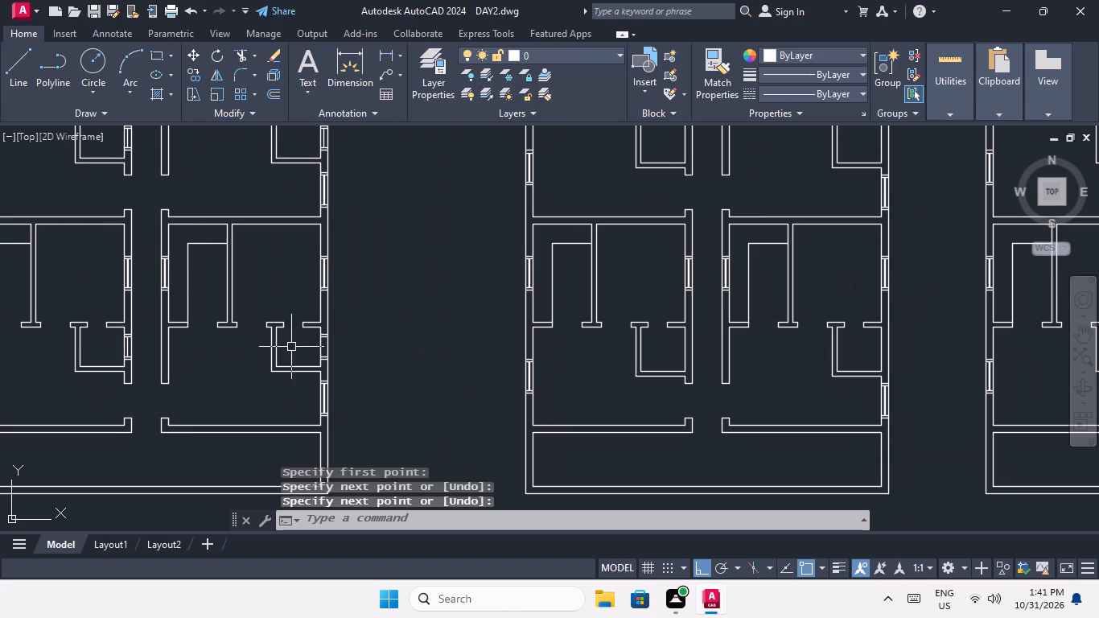
key(space)
scroll(319, 347, up, 4)
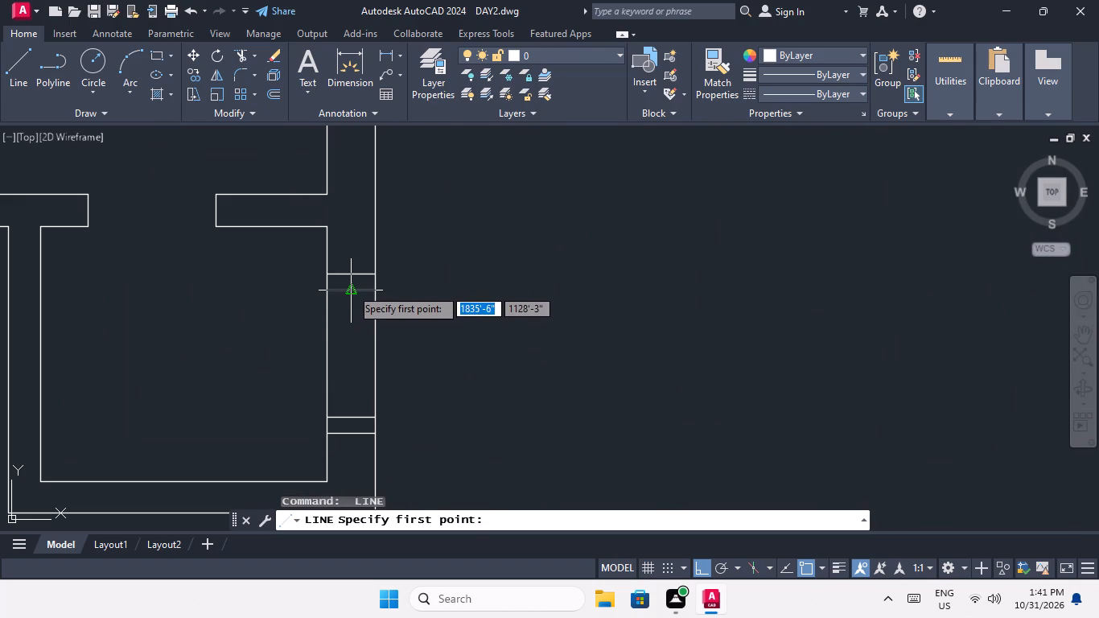
drag(351, 288, 350, 313)
click(347, 417)
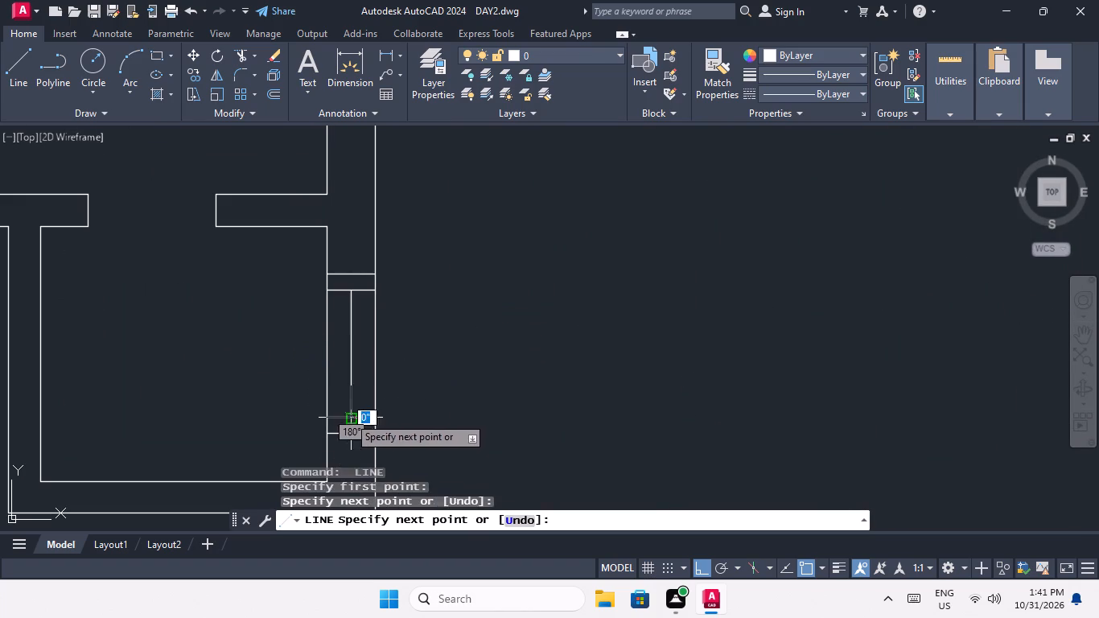
key(space)
key(Escape)
key(Escape)
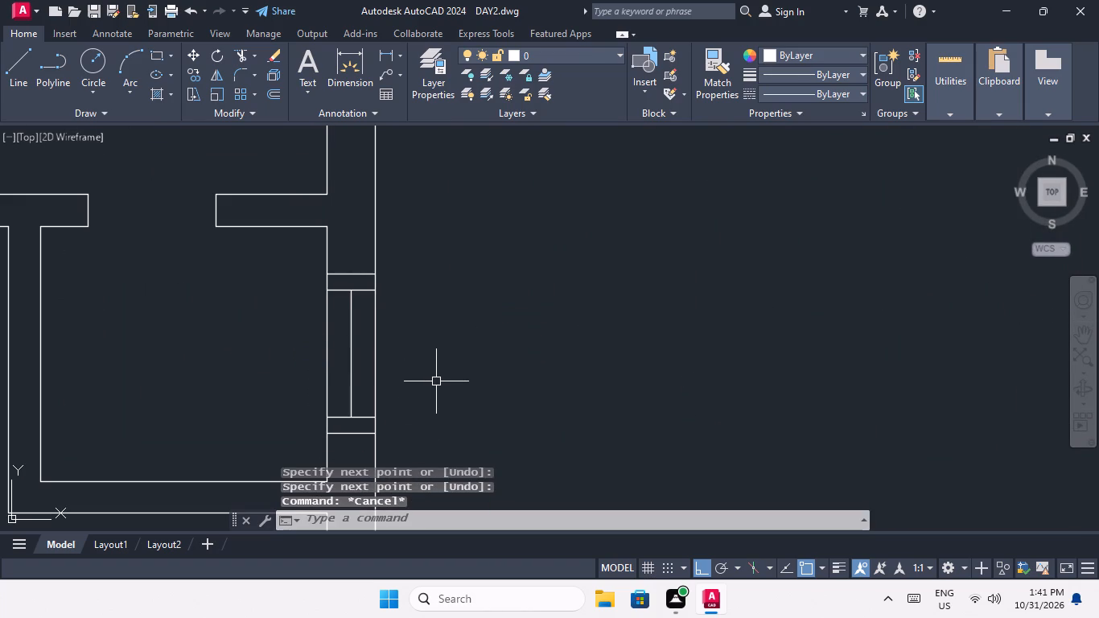
Offset the small-room window's centre line by 1/2" to both sides in the fourth-row right unit's outer wall.
key(o)
key(Return)
text(1/2")
key(Return)
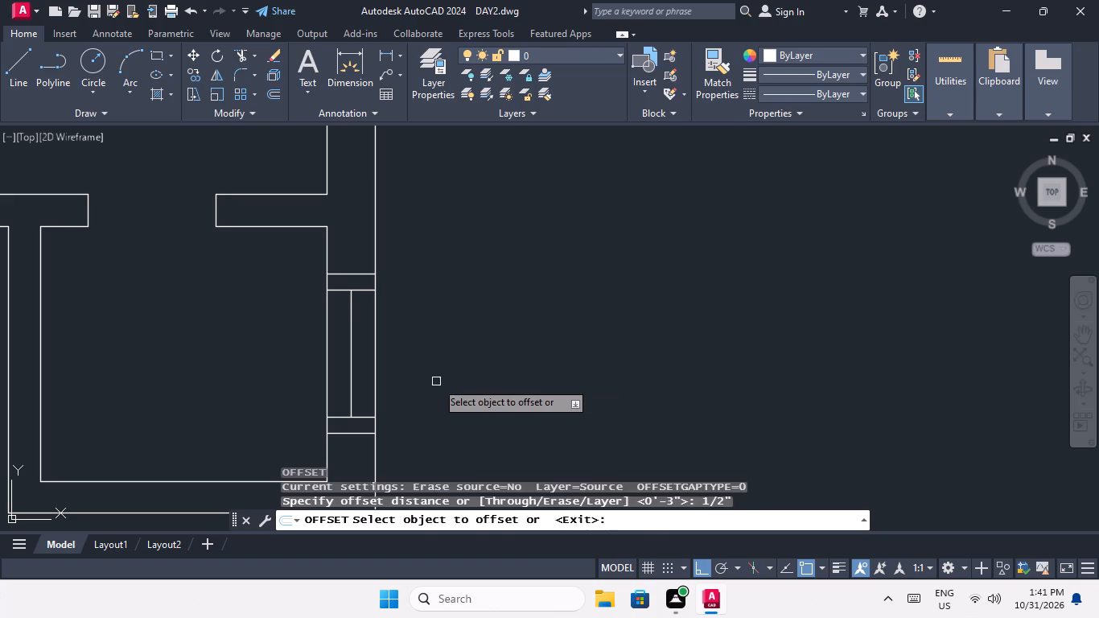
click(351, 384)
click(374, 381)
scroll(363, 391, up, 3)
drag(310, 410, 296, 422)
click(286, 426)
Offset the small-room window's centre line by 1/2" to both sides in the fourth-row left unit's corridor wall.
scroll(298, 348, down, 4)
middle_drag(298, 363, 498, 328)
scroll(496, 327, down, 3)
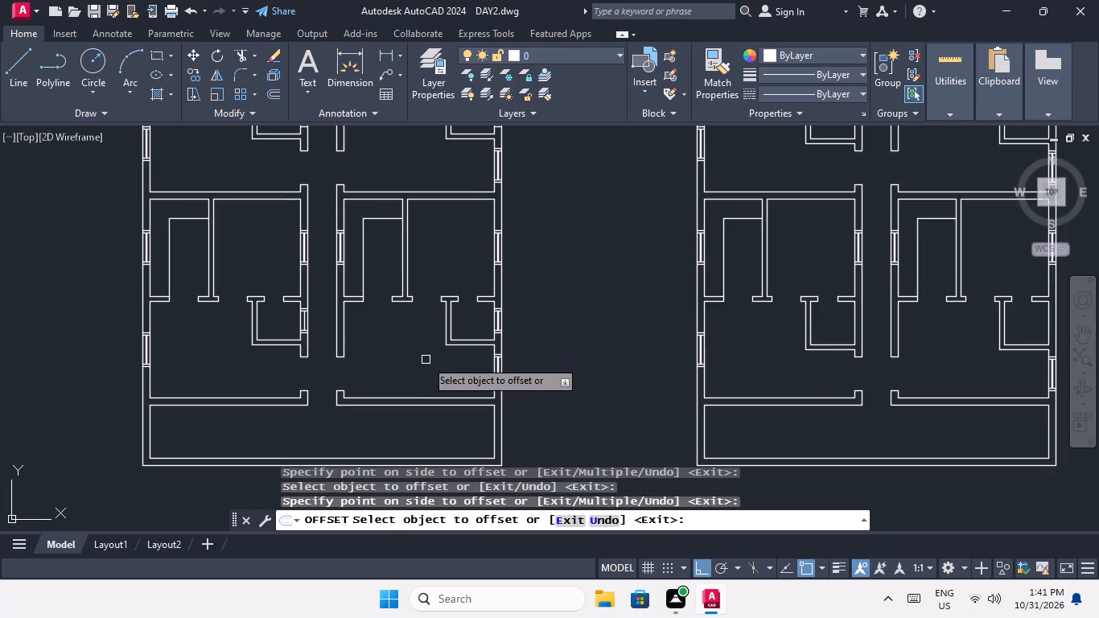
middle_drag(426, 360, 512, 348)
scroll(396, 304, up, 5)
drag(332, 375, 352, 374)
click(376, 370)
scroll(326, 396, up, 2)
drag(345, 373, 338, 377)
click(309, 387)
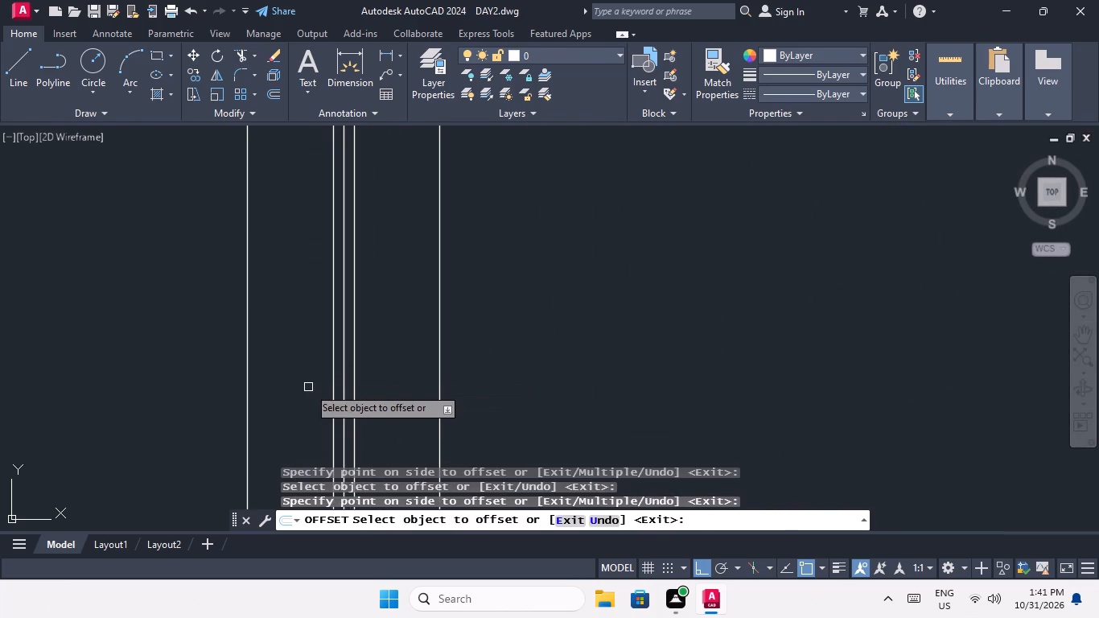
Offset the small-room window's centre line by 1/2" to both sides in the third-row left unit's corridor wall.
scroll(311, 373, down, 5)
middle_drag(374, 295, 392, 381)
scroll(382, 328, down, 2)
middle_drag(383, 354, 384, 450)
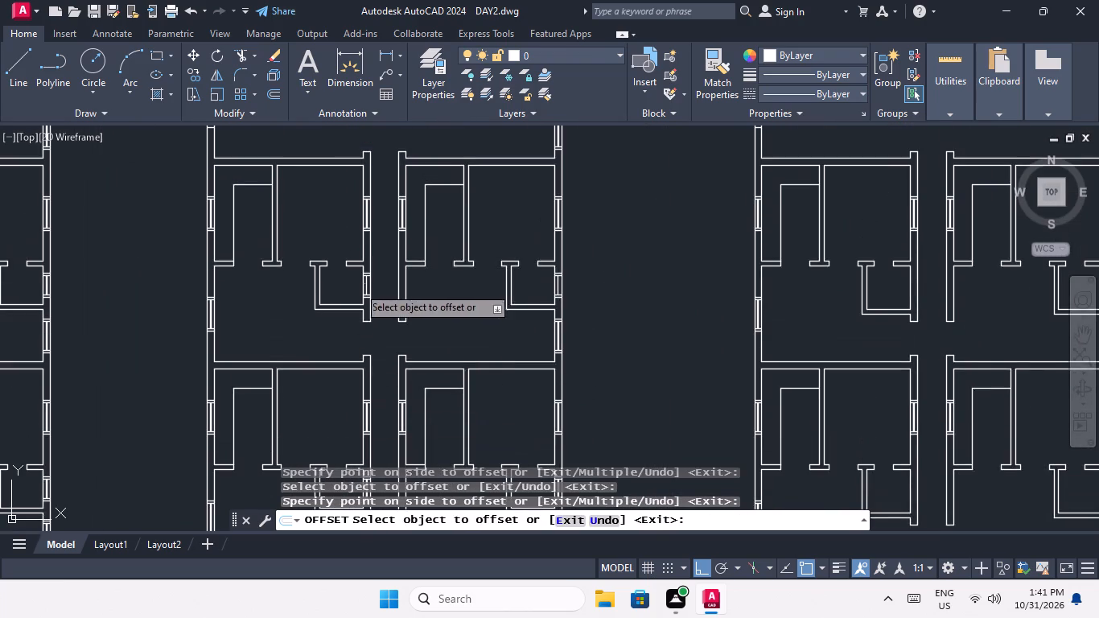
scroll(373, 277, up, 4)
click(330, 351)
click(348, 351)
scroll(326, 367, up, 3)
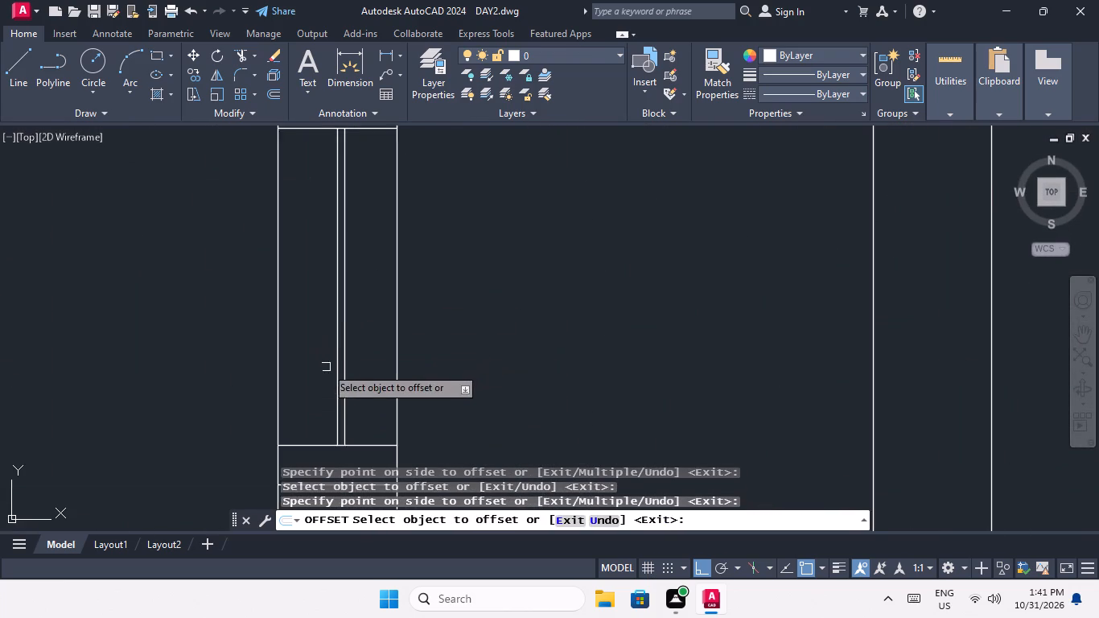
drag(342, 349, 320, 363)
click(278, 381)
Offset the small-room window's centre line by 1/2" to both sides in the third-row right unit's outer wall.
scroll(293, 353, down, 5)
middle_drag(356, 352, 353, 352)
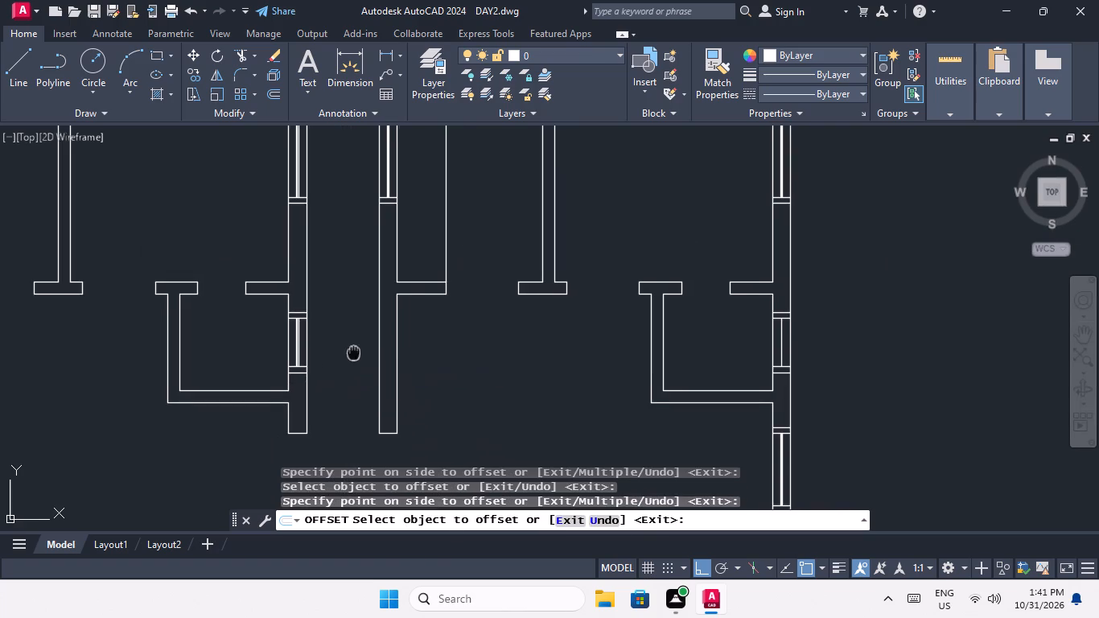
middle_drag(353, 352, 175, 365)
scroll(602, 365, up, 3)
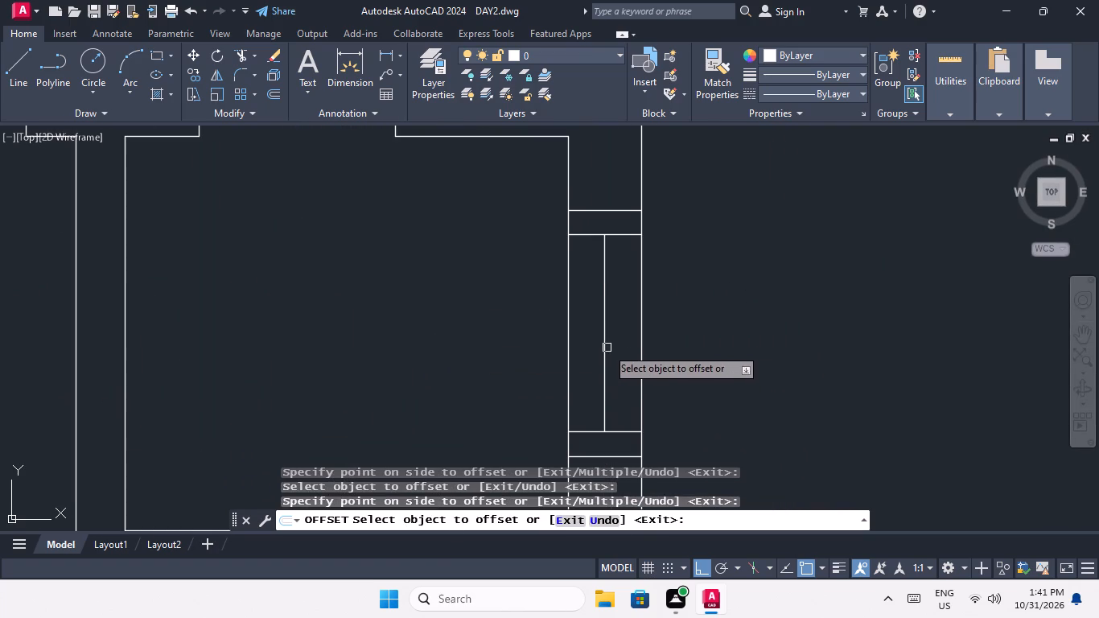
drag(605, 350, 632, 349)
click(700, 336)
scroll(600, 369, up, 3)
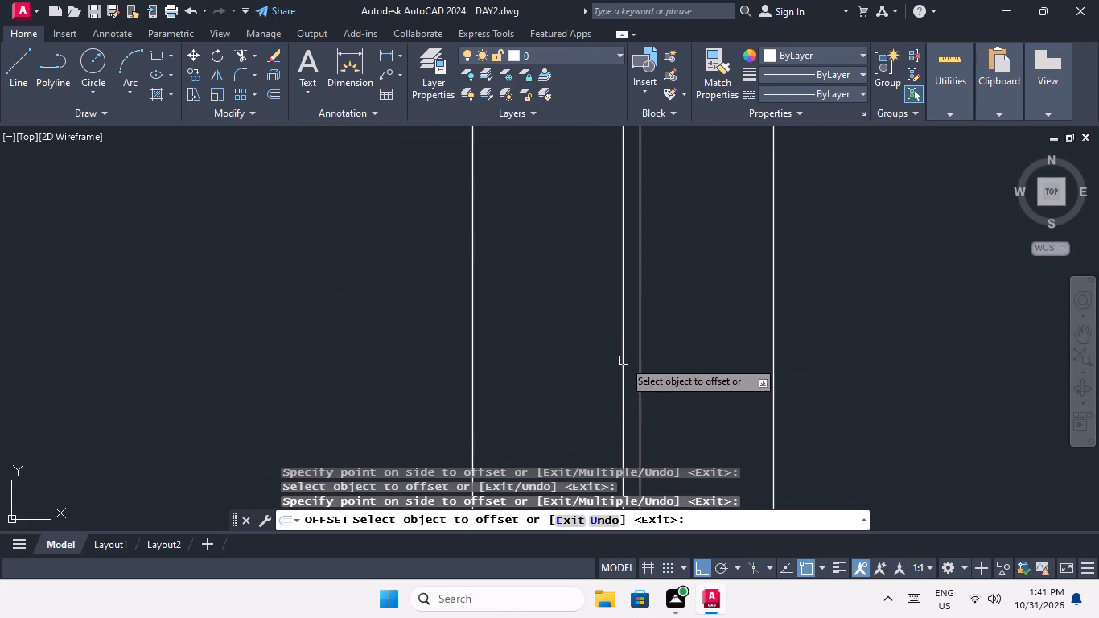
click(624, 360)
click(573, 381)
Offset the small-room window's centre line by 1/2" to both sides in the second-row left unit's corridor wall.
scroll(579, 364, down, 5)
middle_drag(511, 340, 519, 355)
scroll(511, 341, down, 4)
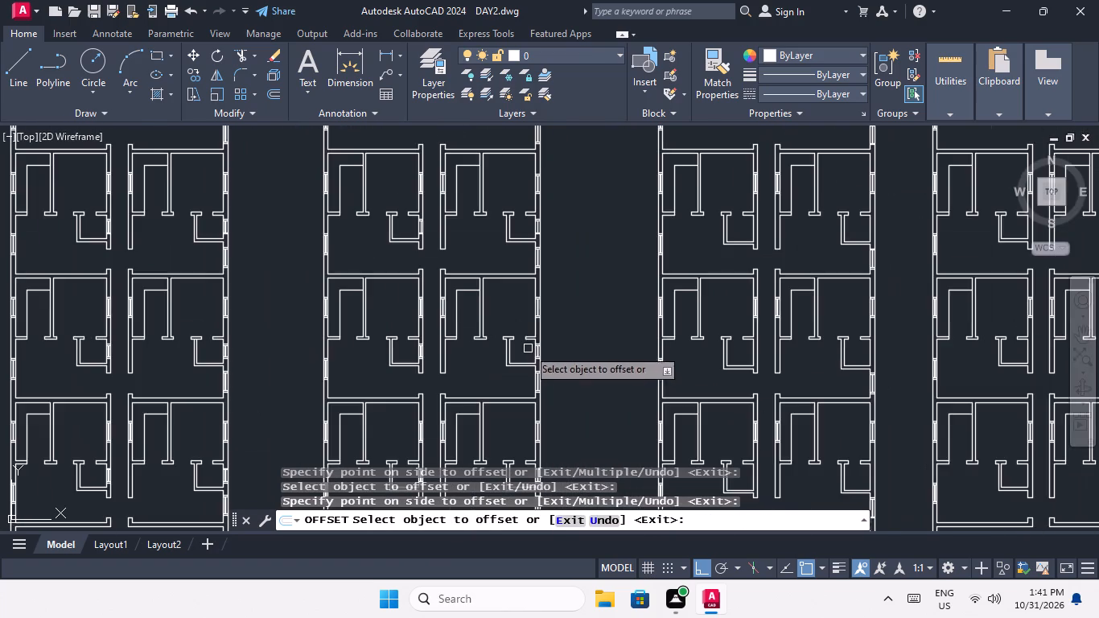
middle_drag(511, 294, 525, 360)
scroll(434, 290, up, 5)
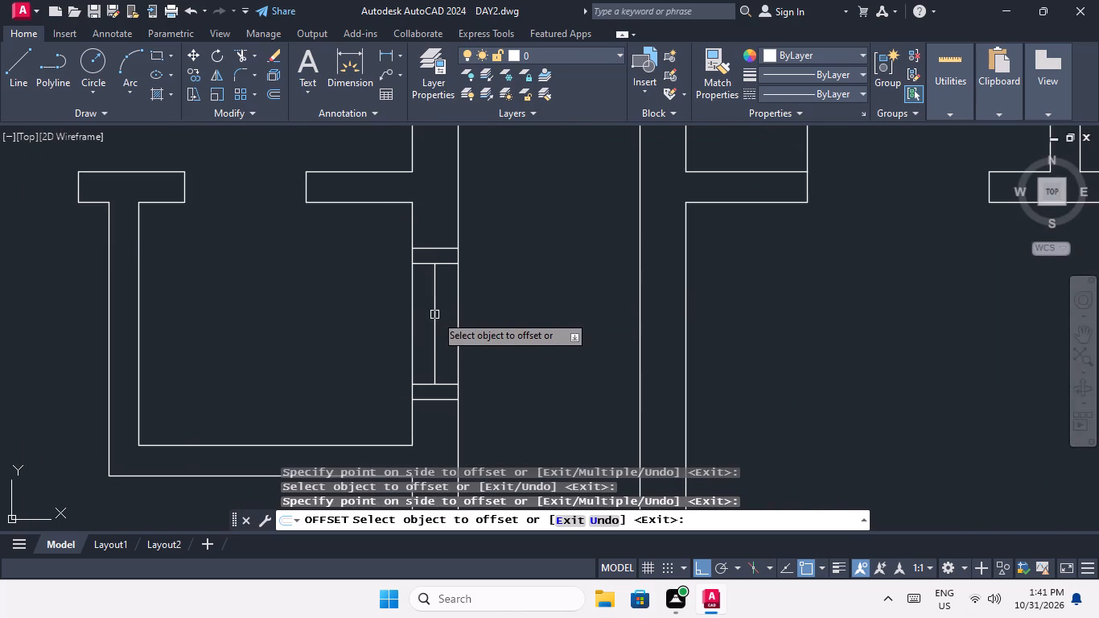
scroll(435, 315, up, 2)
drag(434, 319, 448, 319)
click(483, 315)
scroll(438, 338, up, 2)
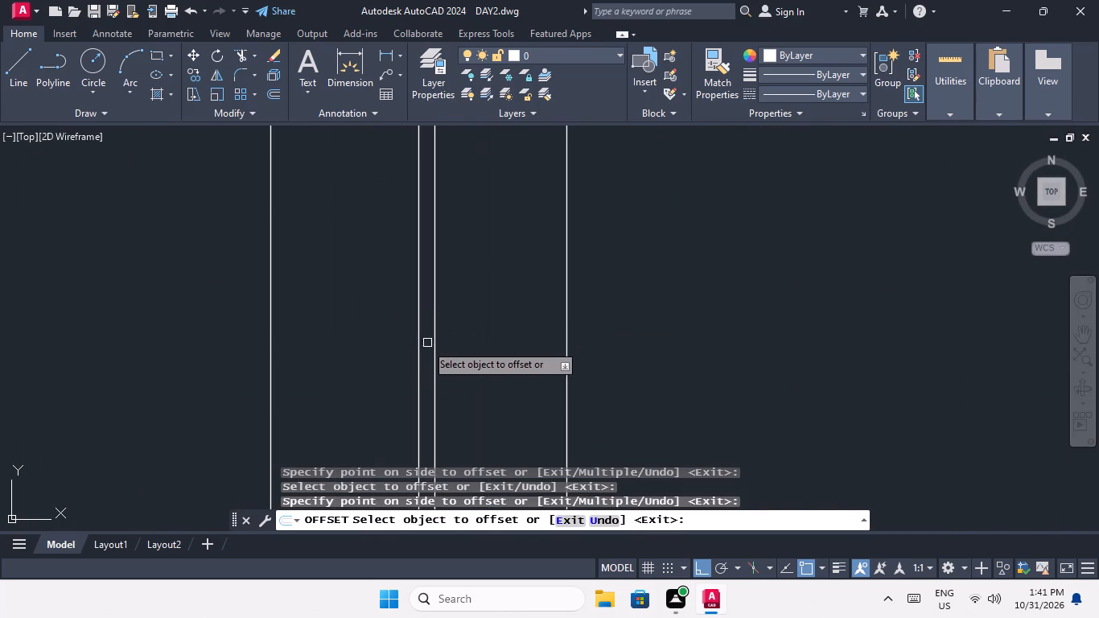
drag(418, 336, 386, 360)
click(337, 377)
Offset the small-room window's centre line by 1/2" to both sides in the second-row right unit's outer wall.
scroll(377, 328, down, 5)
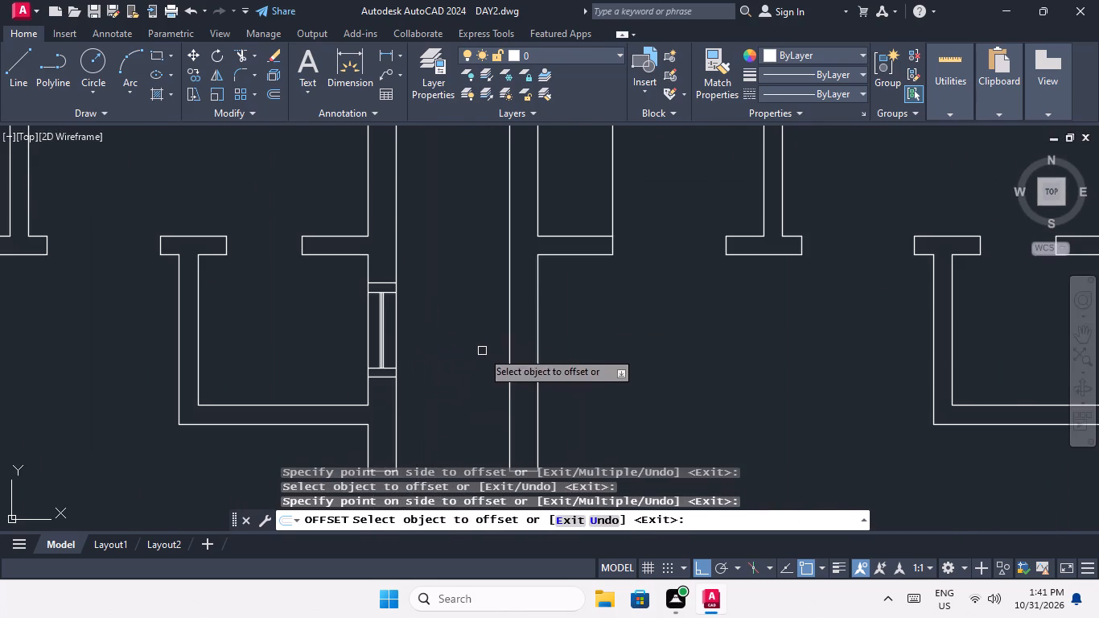
middle_drag(480, 351, 377, 349)
scroll(386, 320, down, 3)
middle_drag(467, 344, 320, 373)
scroll(402, 349, up, 4)
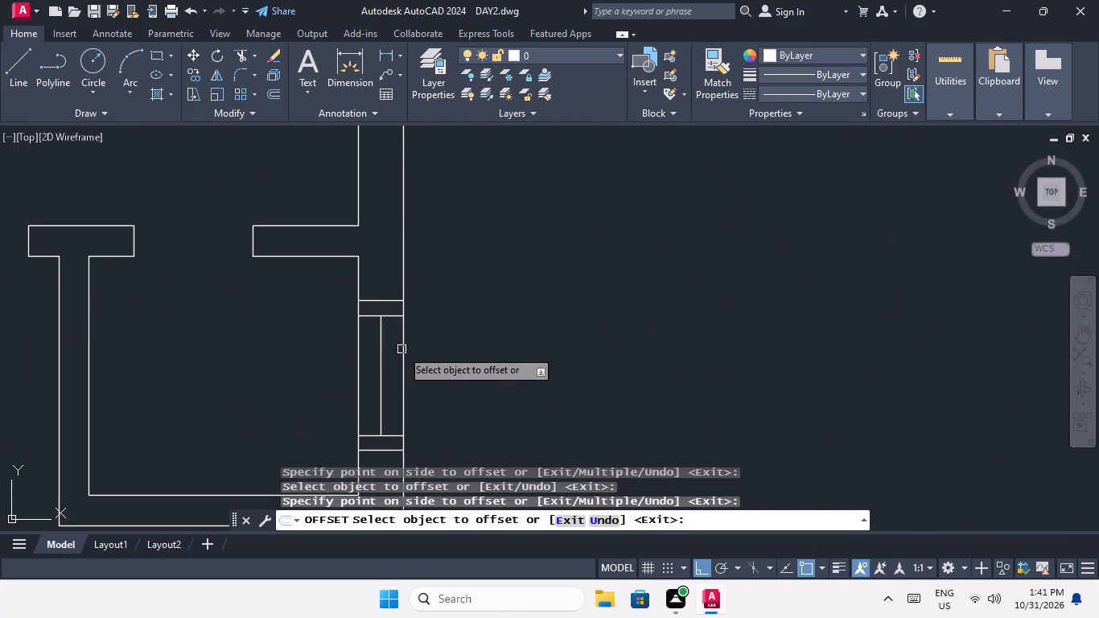
drag(381, 369, 412, 370)
click(430, 367)
scroll(390, 383, up, 3)
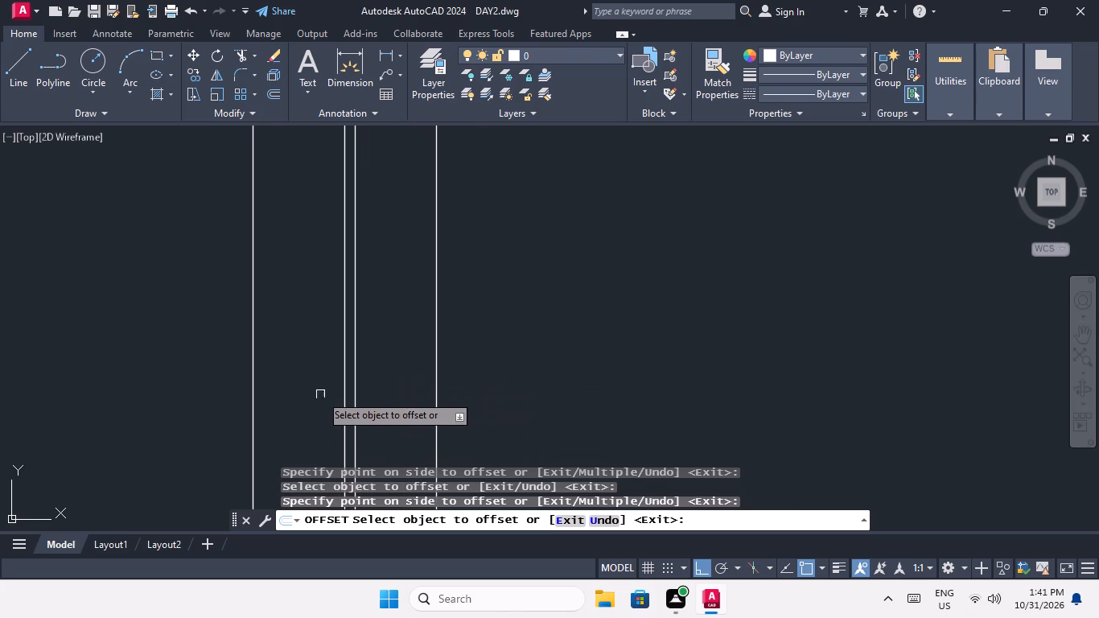
click(343, 377)
click(258, 419)
Offset the small-room window's centre line by 1/2" to both sides in the top-row left unit's corridor wall.
scroll(329, 345, down, 5)
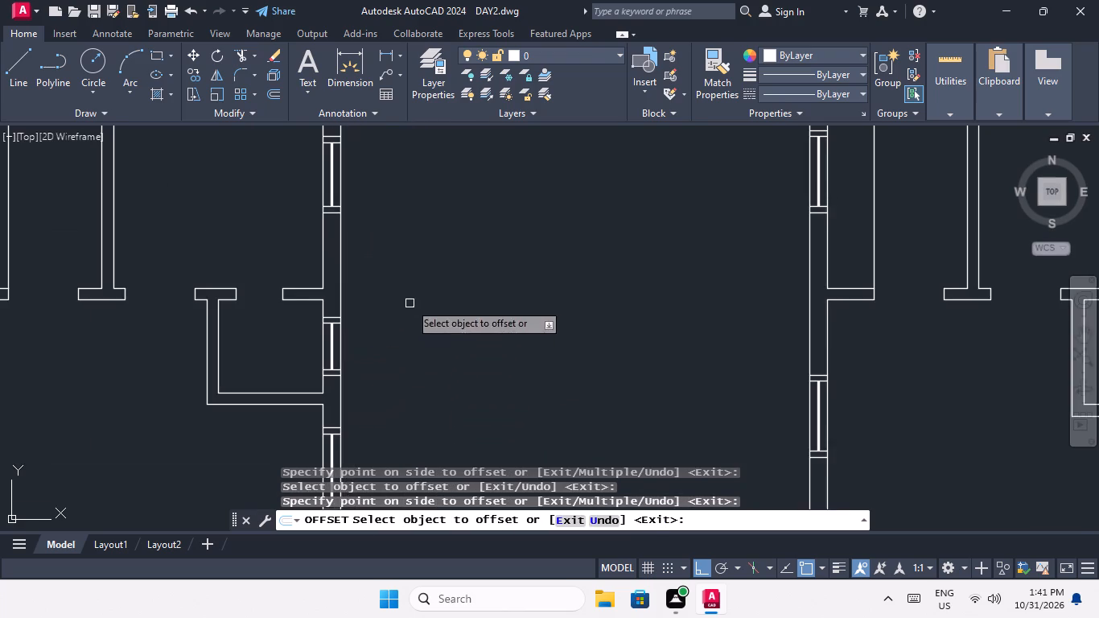
middle_drag(410, 303, 434, 366)
scroll(423, 340, down, 1)
middle_drag(442, 315, 459, 400)
scroll(459, 393, down, 1)
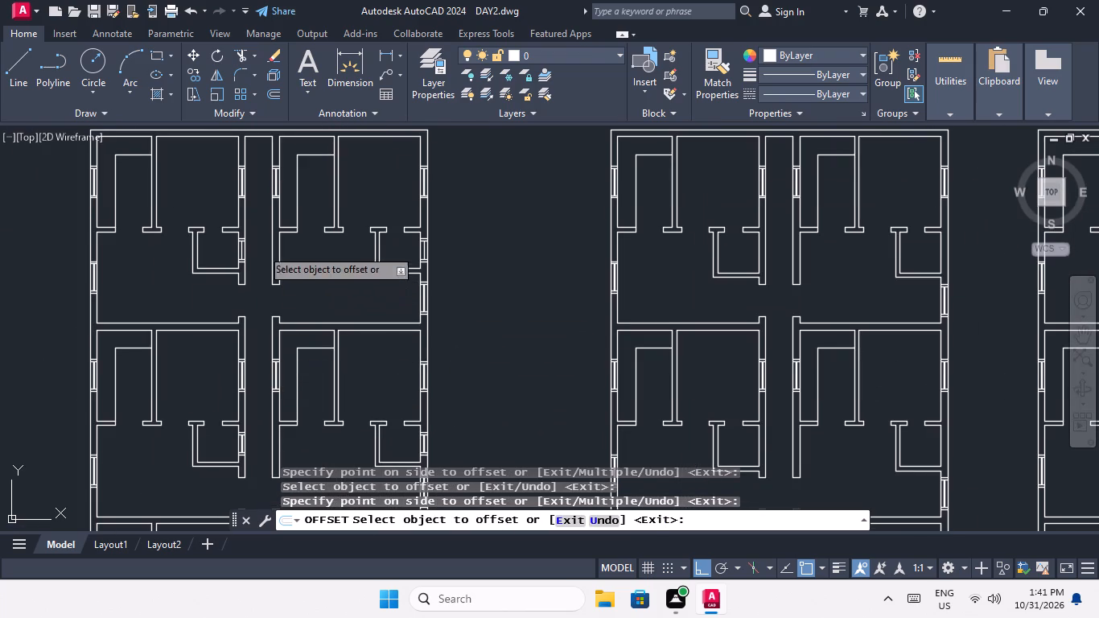
scroll(245, 242, up, 5)
drag(198, 340, 222, 340)
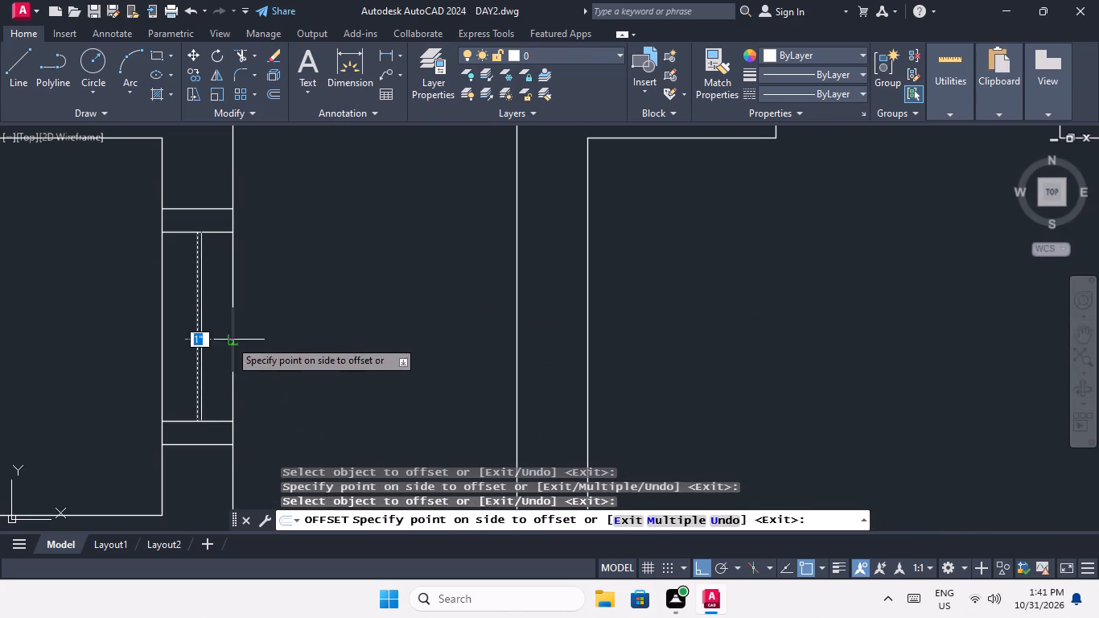
click(229, 340)
scroll(187, 357, up, 2)
drag(212, 352, 201, 363)
click(178, 377)
Offset the small-room window's centre line by 1/2" to both sides in the top-row right unit's outer wall, finishing the Offset command.
scroll(199, 346, down, 4)
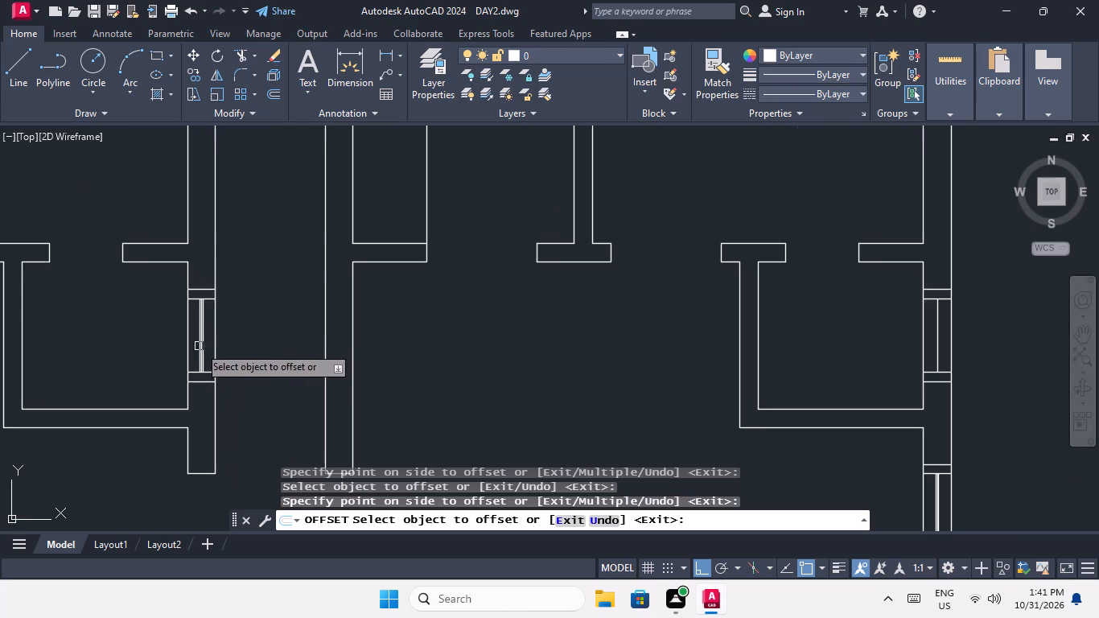
middle_drag(336, 333, 253, 344)
scroll(253, 327, down, 3)
scroll(406, 331, up, 6)
drag(363, 369, 394, 369)
click(414, 369)
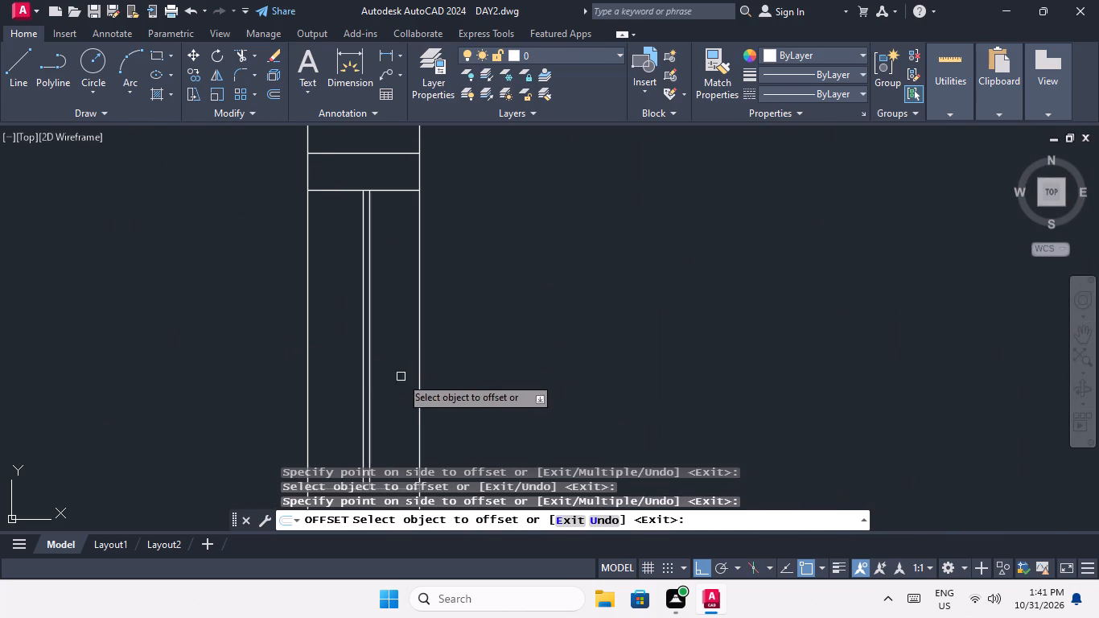
scroll(358, 392, up, 3)
click(374, 380)
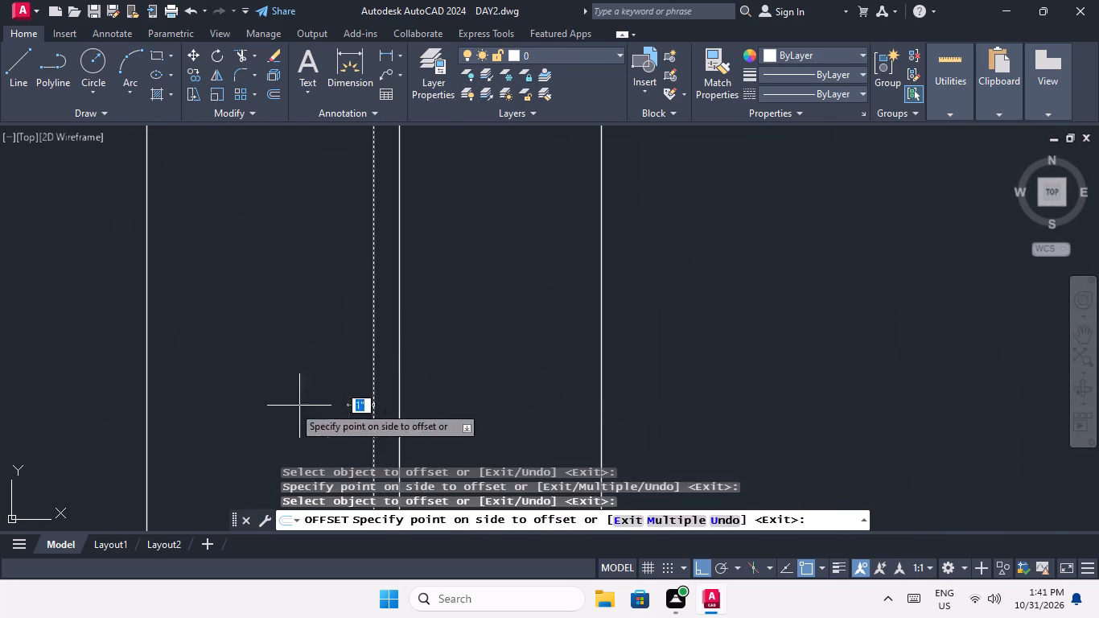
click(290, 405)
scroll(323, 331, down, 7)
middle_drag(367, 333, 453, 306)
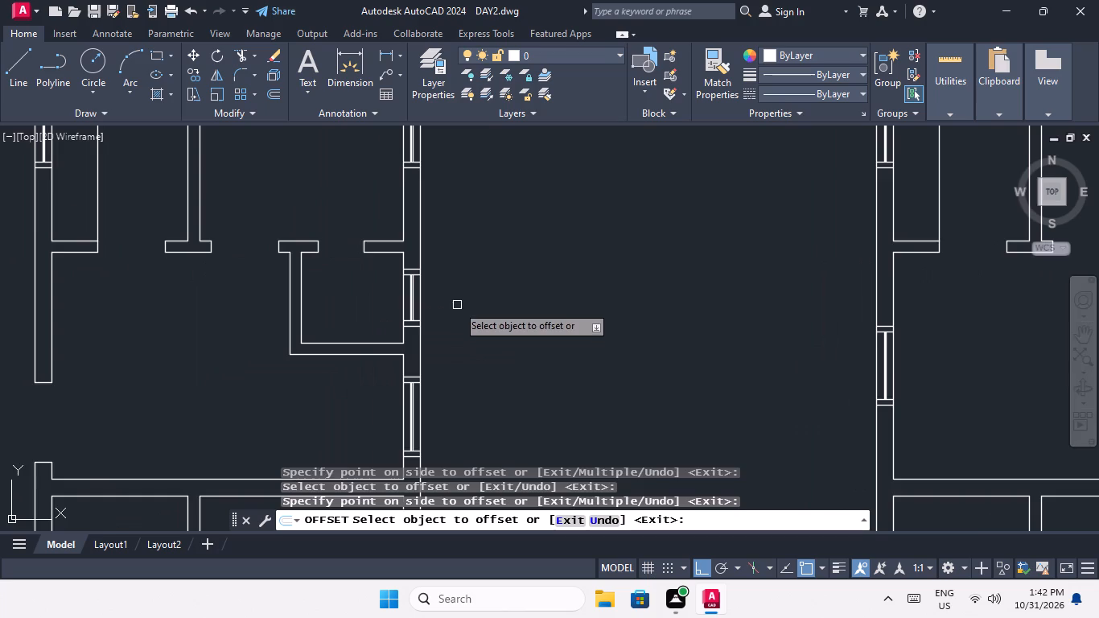
scroll(457, 305, down, 4)
middle_drag(460, 330, 290, 330)
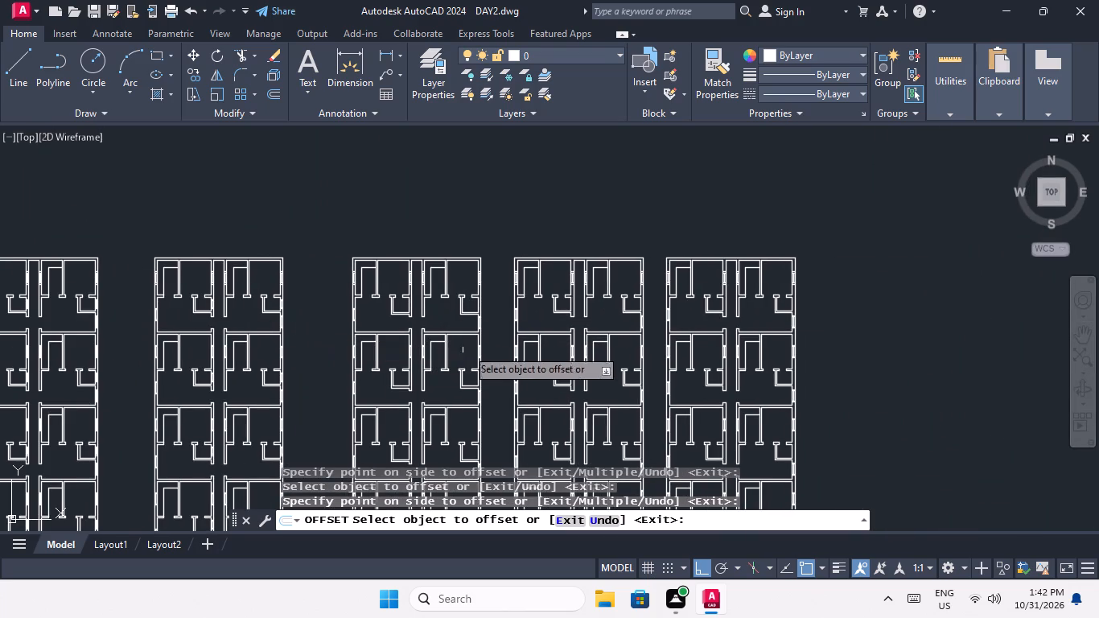
key(Escape)
key(Escape)
key(Escape)
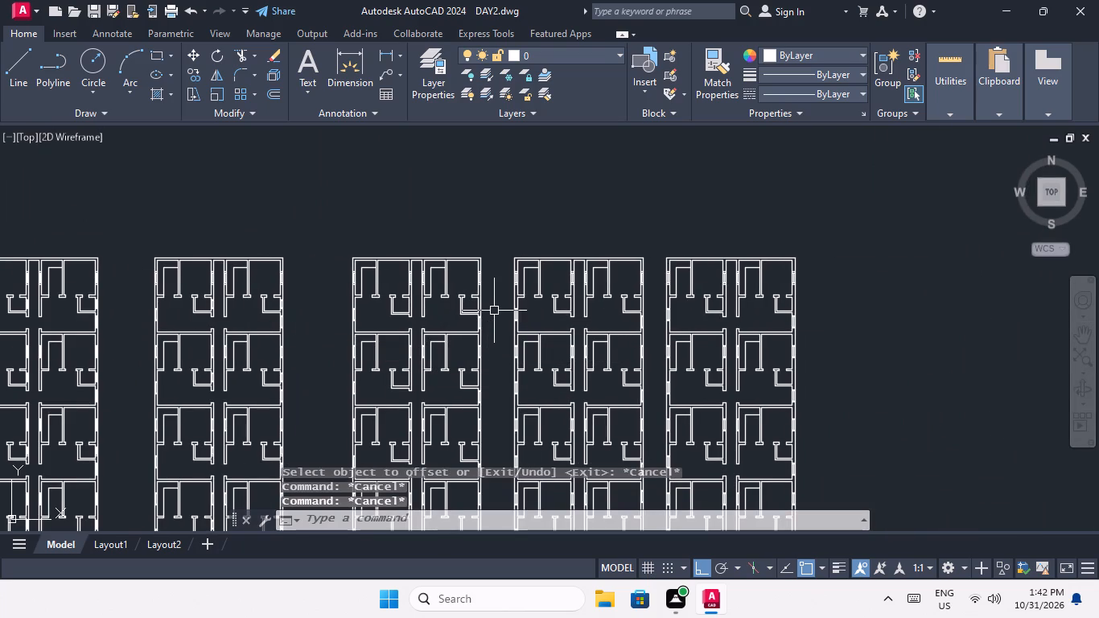
Draw a line across the fourth plan's top-row left corridor wall at the small room's wall midpoint.
key(l)
key(space)
scroll(403, 303, up, 3)
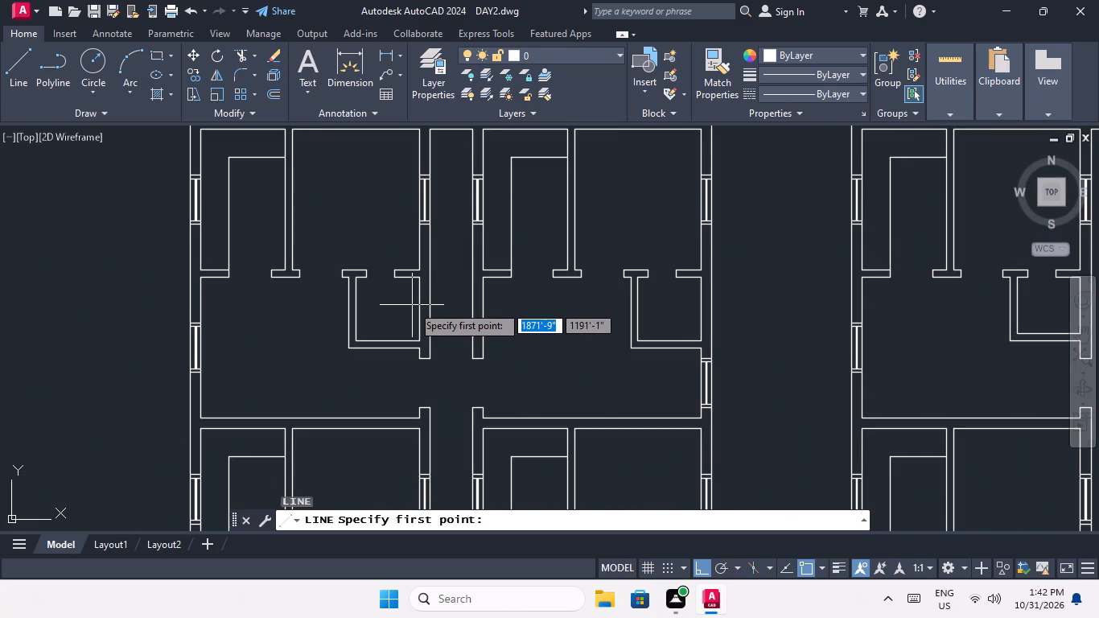
scroll(413, 306, up, 2)
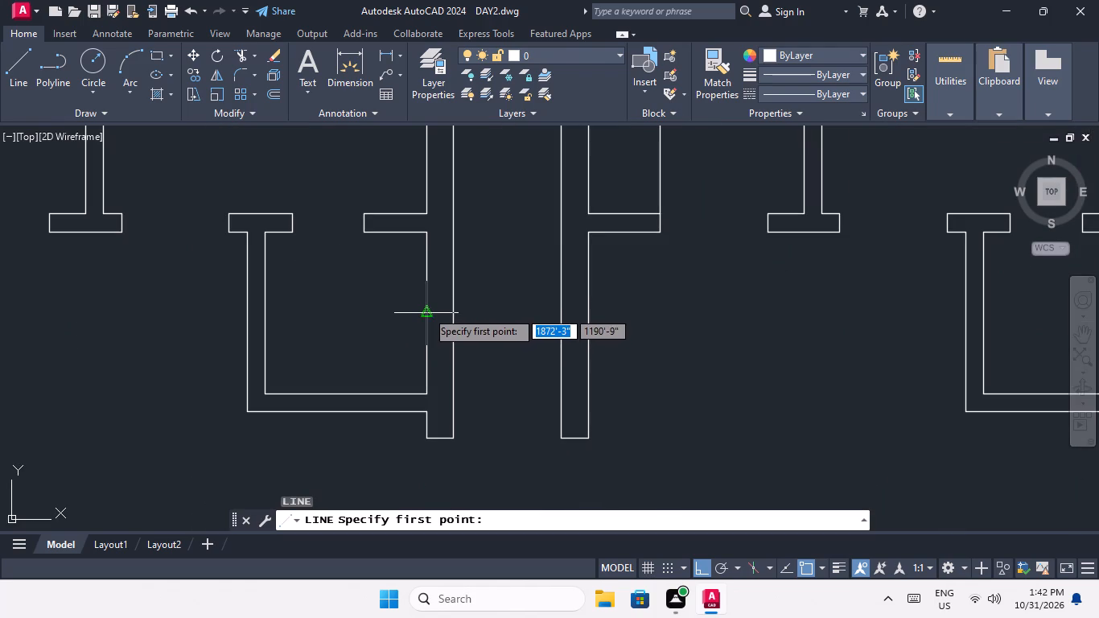
click(426, 311)
scroll(460, 315, up, 2)
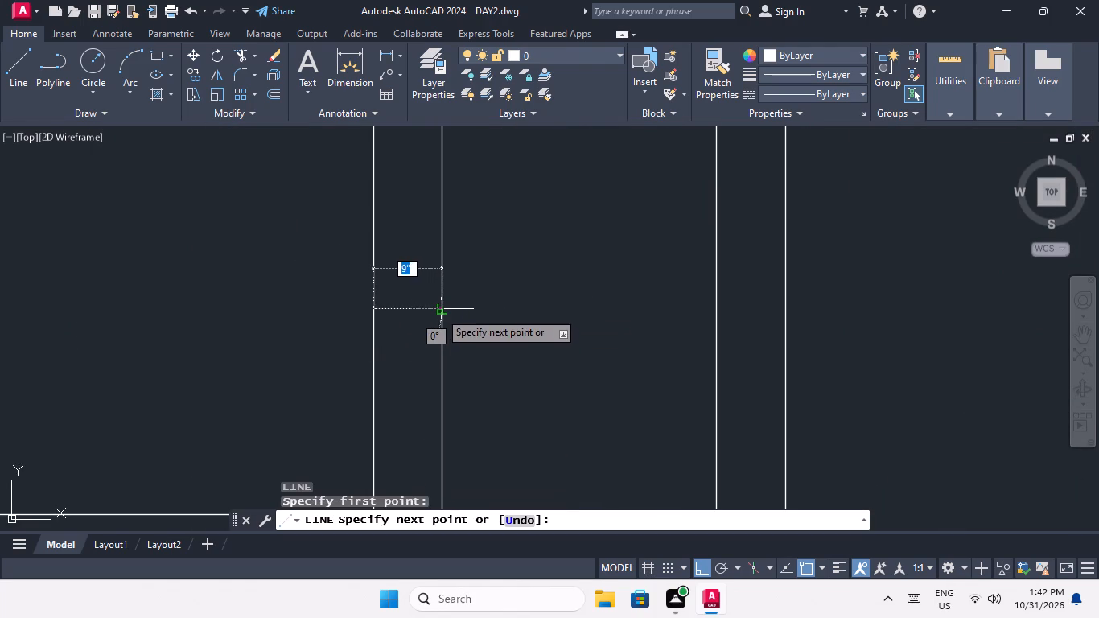
click(439, 311)
key(space)
Draw a line across the top-row right unit's outer wall at the small room's wall midpoint.
scroll(460, 295, down, 3)
middle_drag(496, 306, 408, 297)
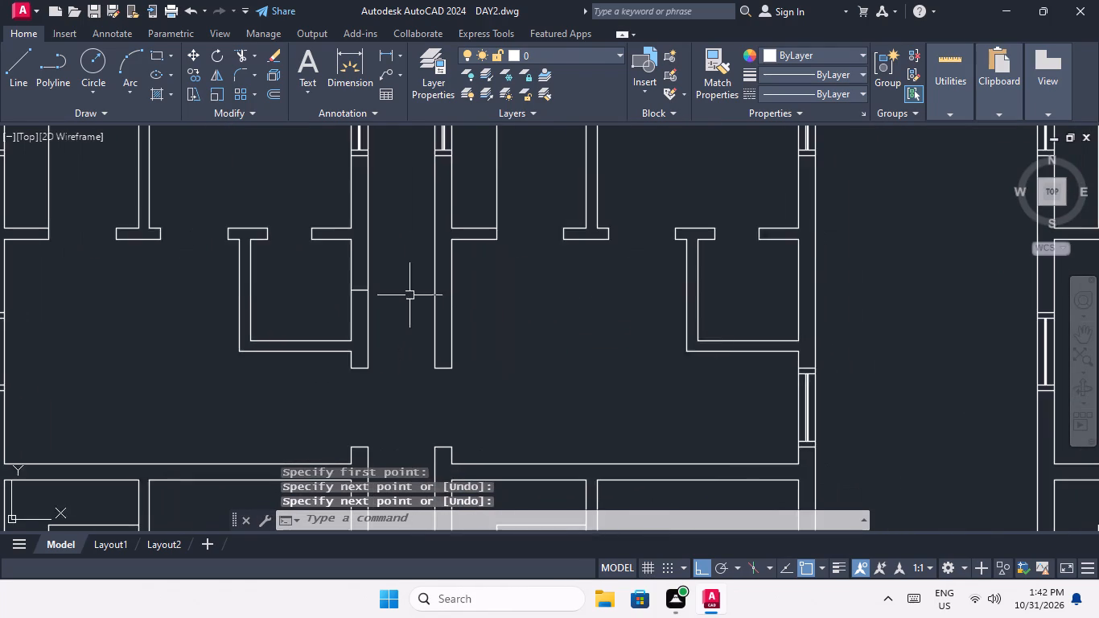
scroll(426, 285, down, 2)
key(space)
scroll(582, 288, up, 2)
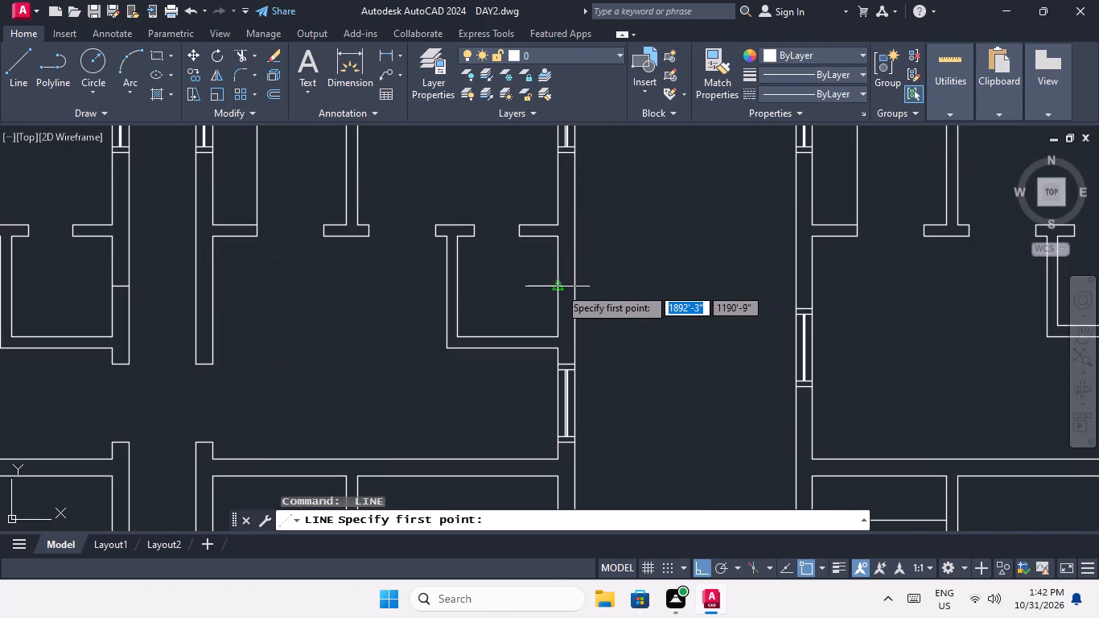
click(559, 286)
scroll(576, 287, up, 3)
click(573, 284)
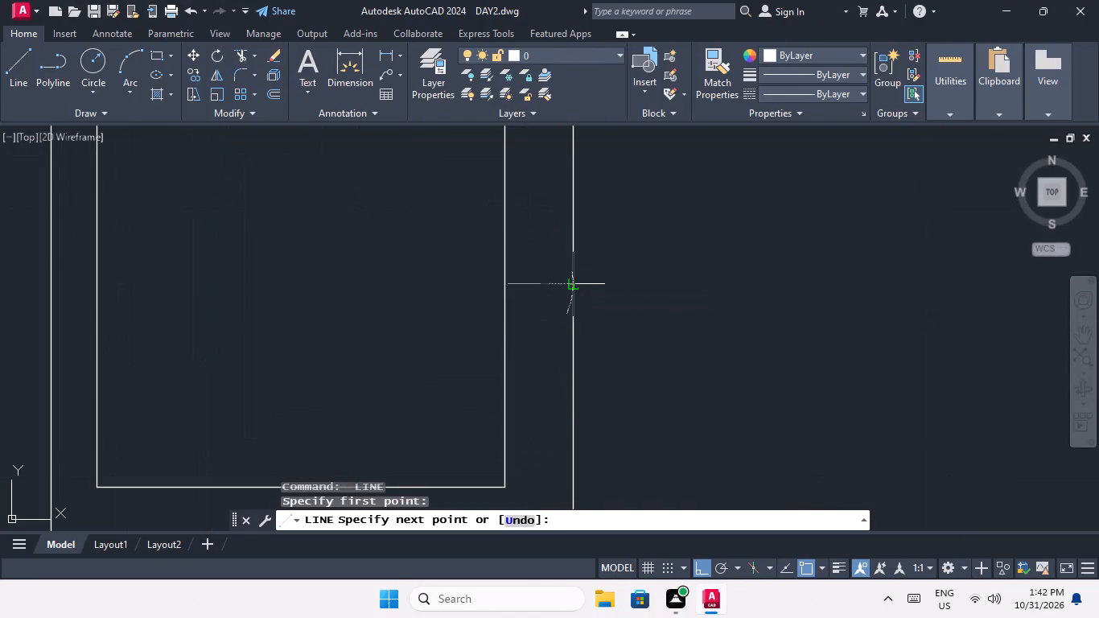
key(space)
Draw a line across the second-row left unit's corridor wall at the small room's wall midpoint.
scroll(566, 286, down, 5)
middle_drag(553, 328, 553, 257)
middle_drag(440, 395, 436, 371)
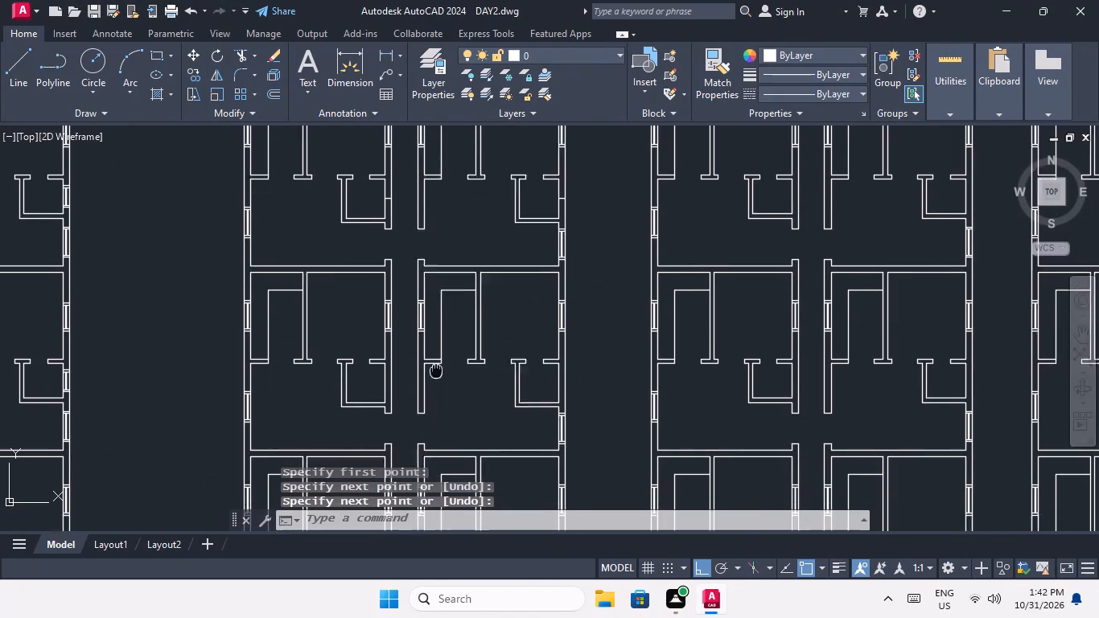
middle_drag(436, 371, 434, 308)
key(space)
scroll(381, 319, up, 2)
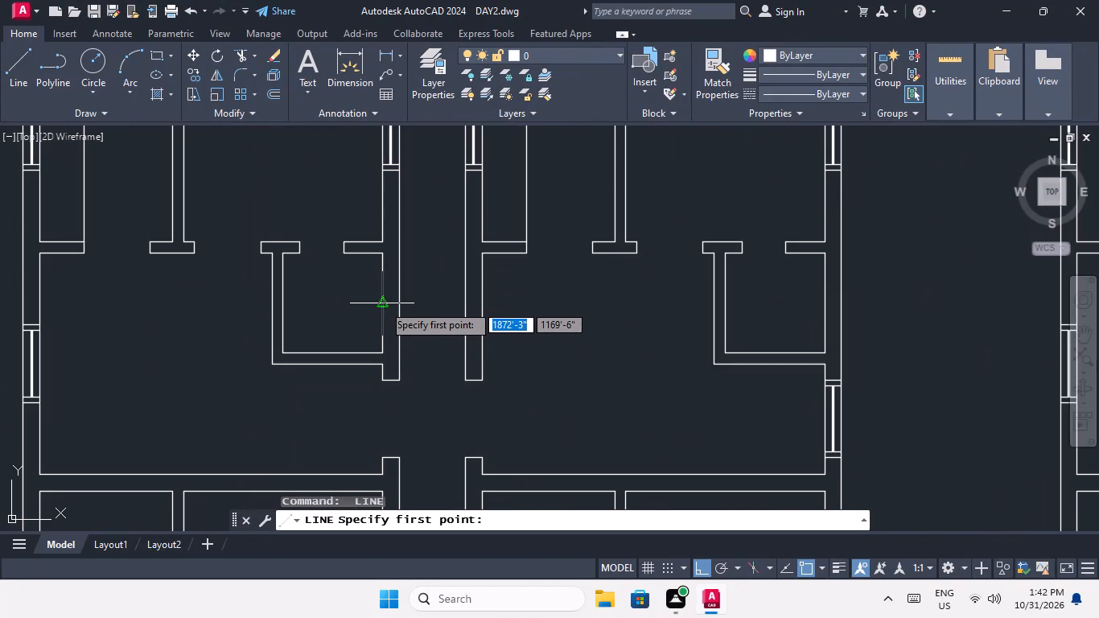
click(383, 304)
scroll(403, 303, up, 3)
click(381, 297)
key(space)
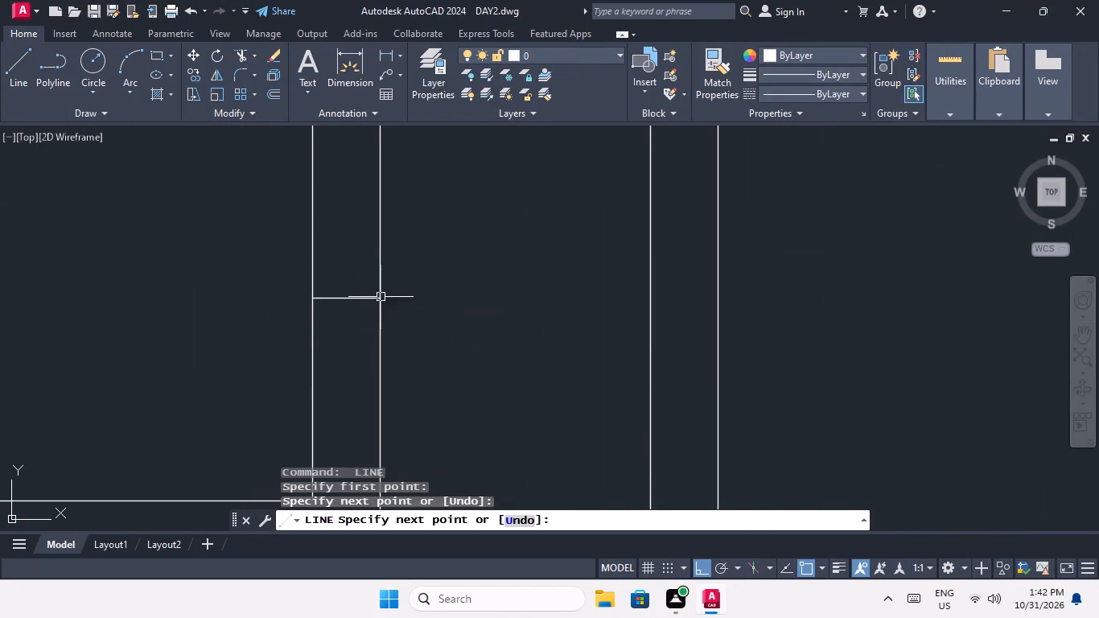
Draw a line across the second-row right unit's outer wall at the small room's wall midpoint.
scroll(399, 303, down, 4)
middle_drag(532, 333, 300, 347)
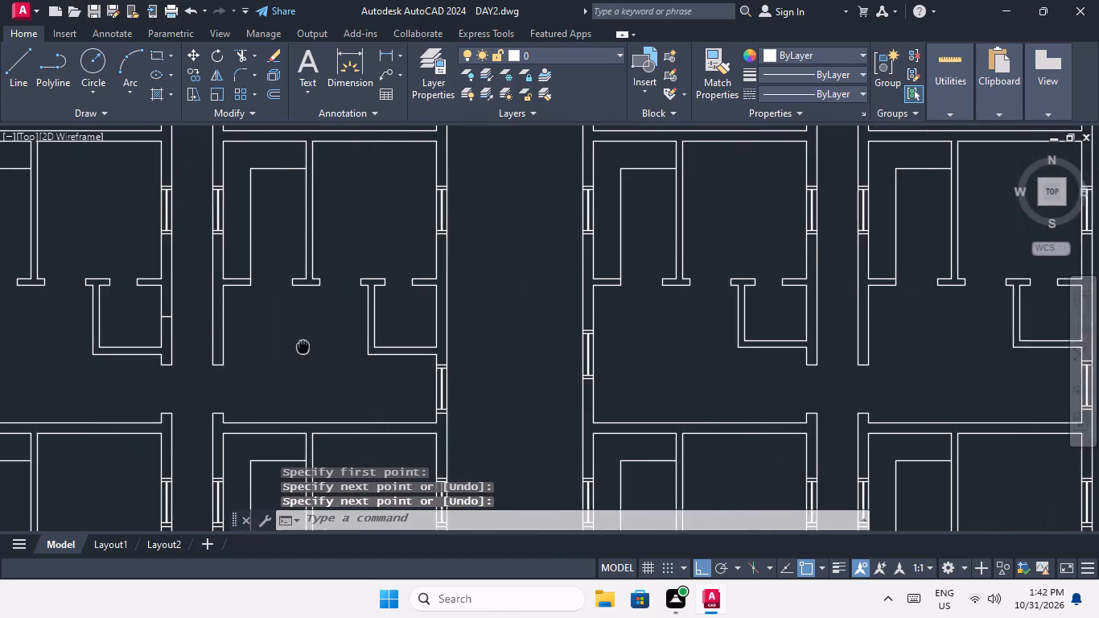
middle_drag(300, 347, 294, 347)
key(space)
scroll(445, 328, up, 3)
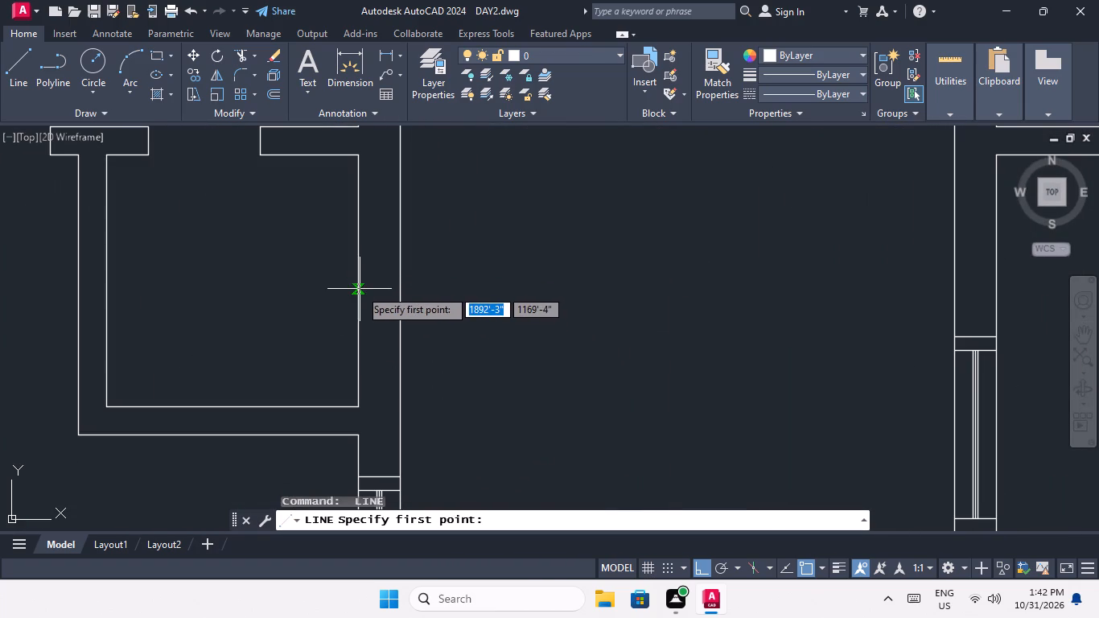
click(357, 277)
scroll(401, 286, up, 2)
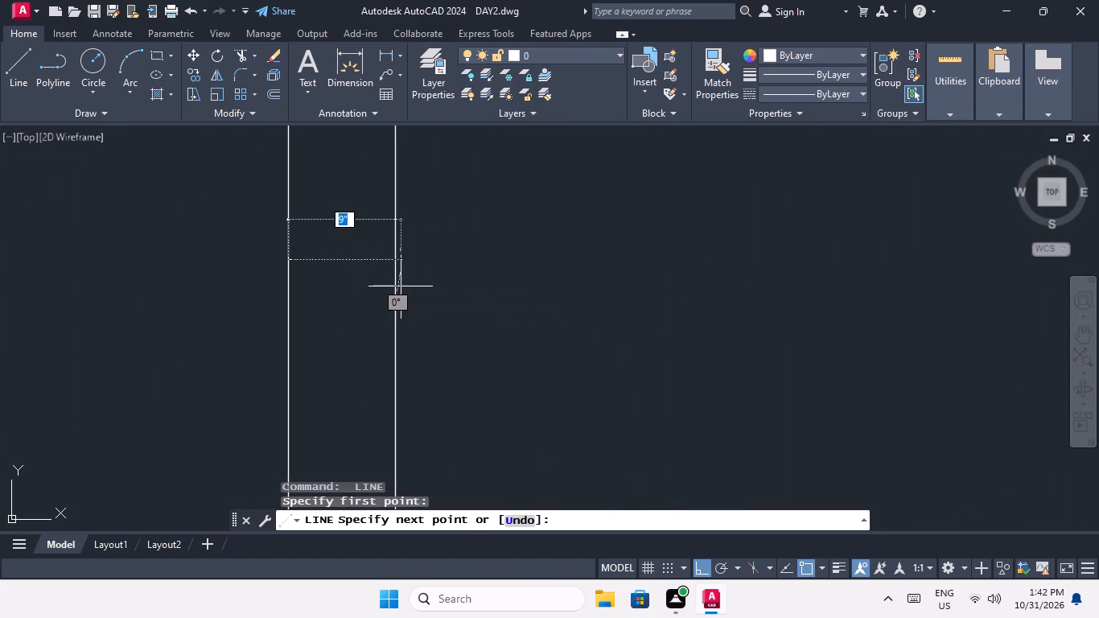
click(394, 262)
key(space)
Draw a line across the third-row left unit's corridor wall at the small room's wall midpoint.
scroll(411, 274, down, 4)
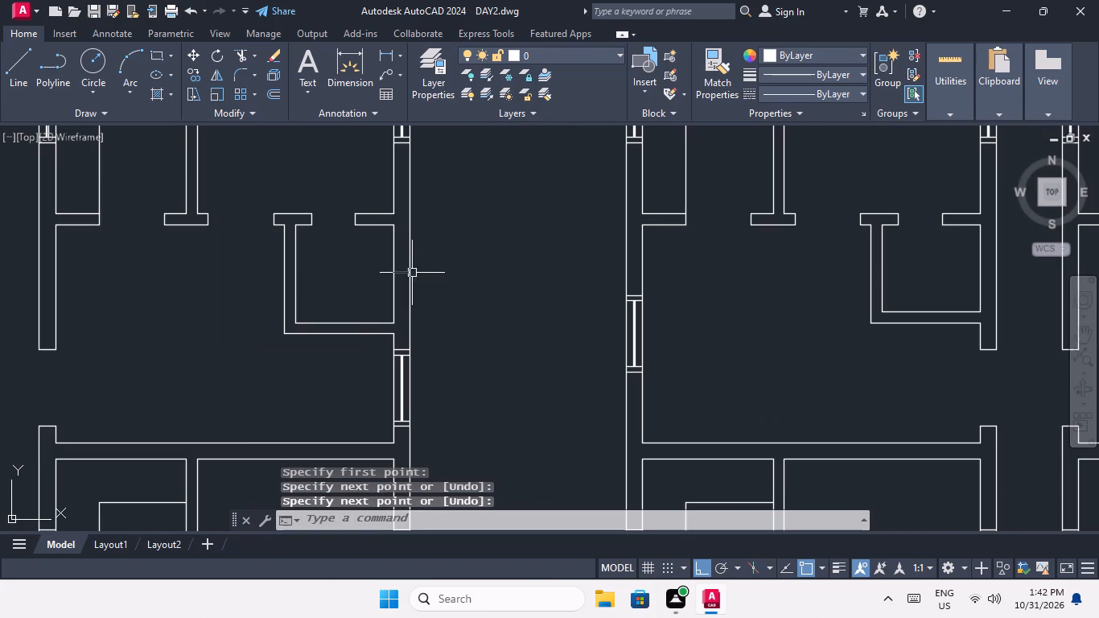
middle_drag(327, 332, 517, 249)
scroll(471, 277, down, 2)
middle_drag(441, 315, 516, 220)
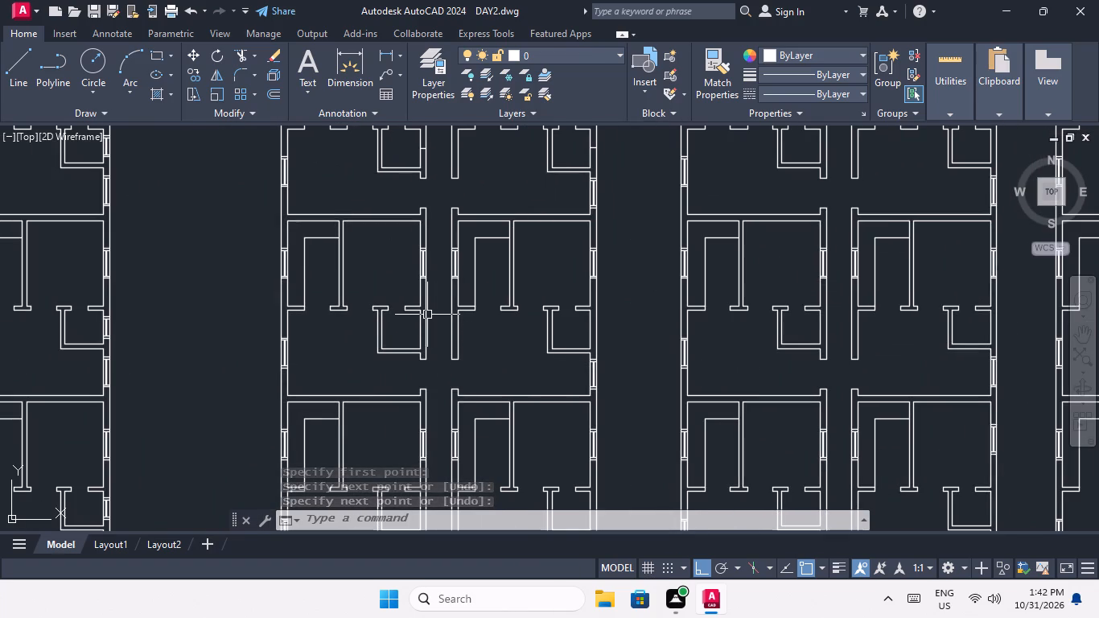
middle_drag(451, 369, 442, 334)
middle_drag(439, 355, 442, 412)
key(space)
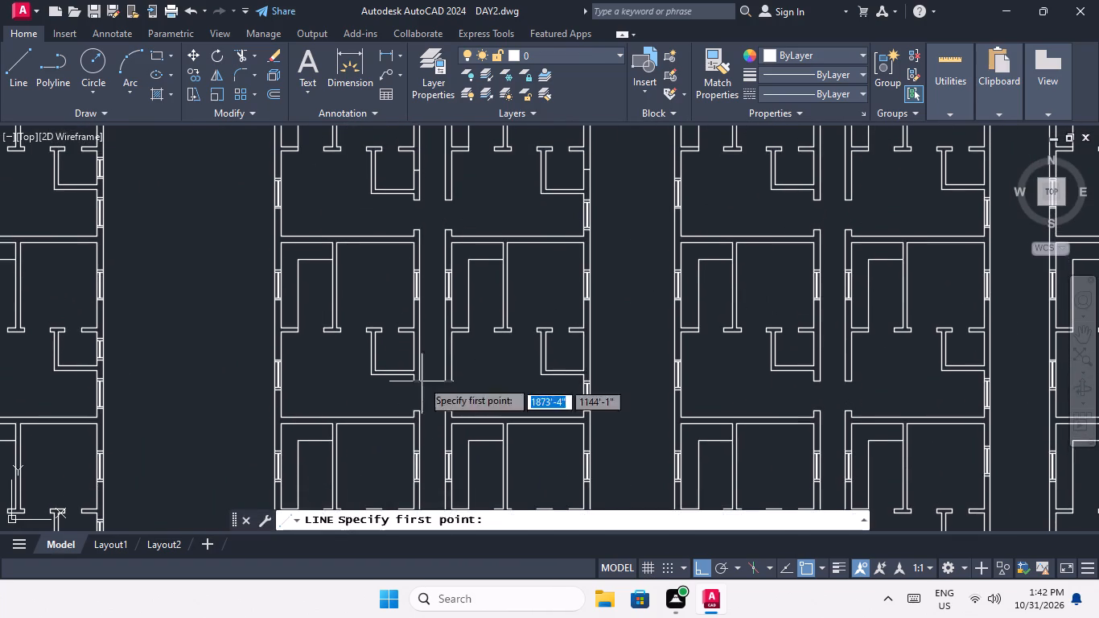
scroll(403, 328, up, 2)
click(427, 387)
scroll(460, 384, up, 3)
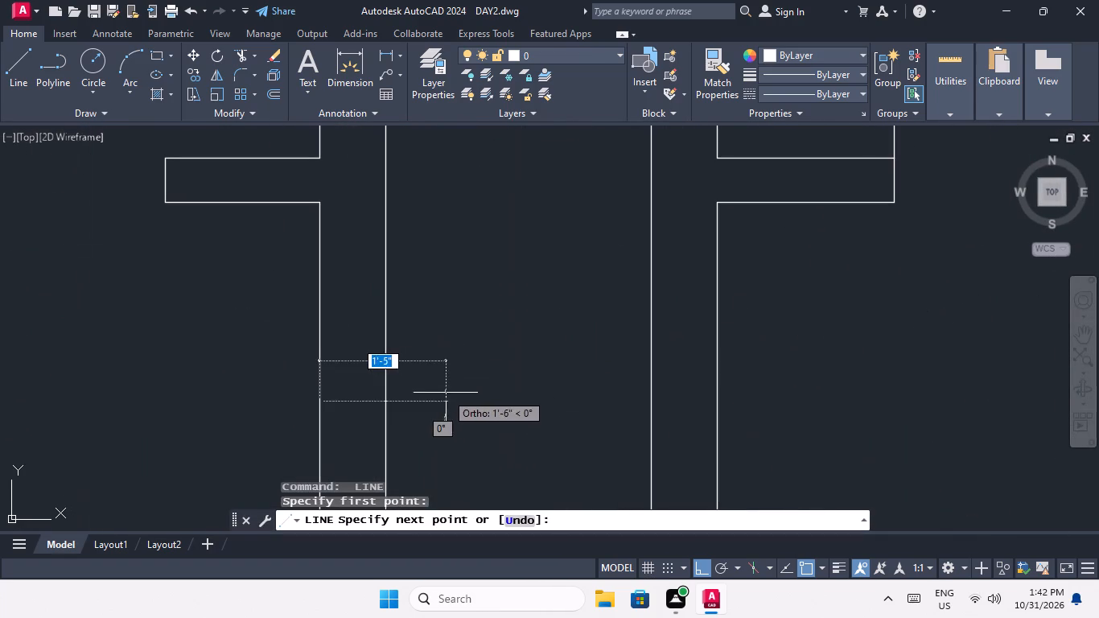
click(381, 403)
key(space)
Draw a line across the third-row right unit's outer wall at the small room's wall midpoint.
scroll(429, 319, down, 5)
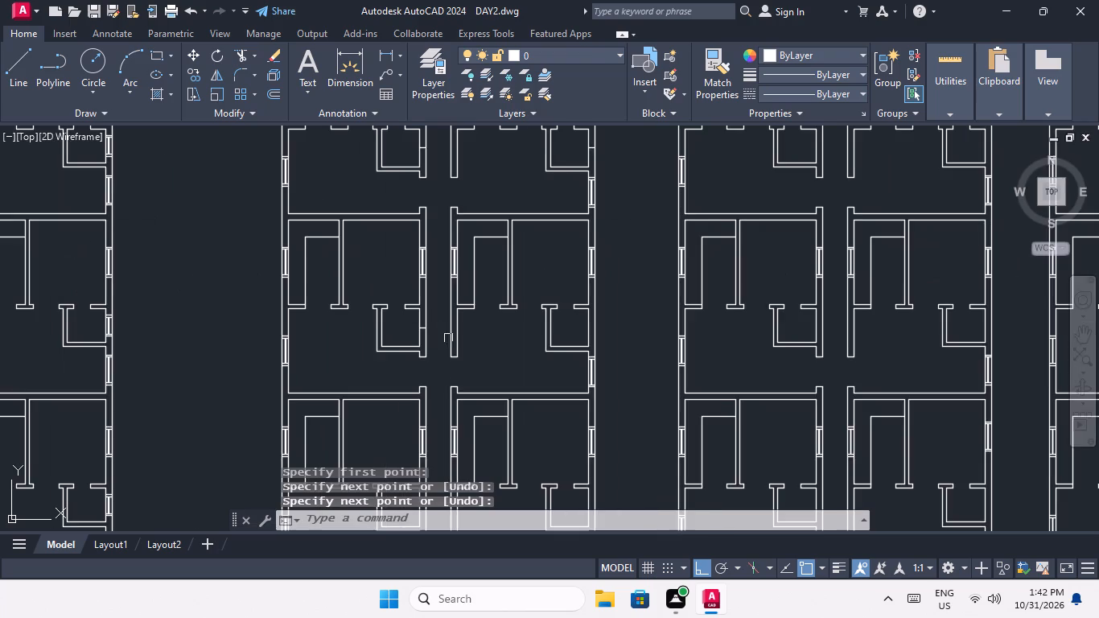
middle_drag(451, 344, 294, 344)
key(space)
scroll(429, 325, up, 4)
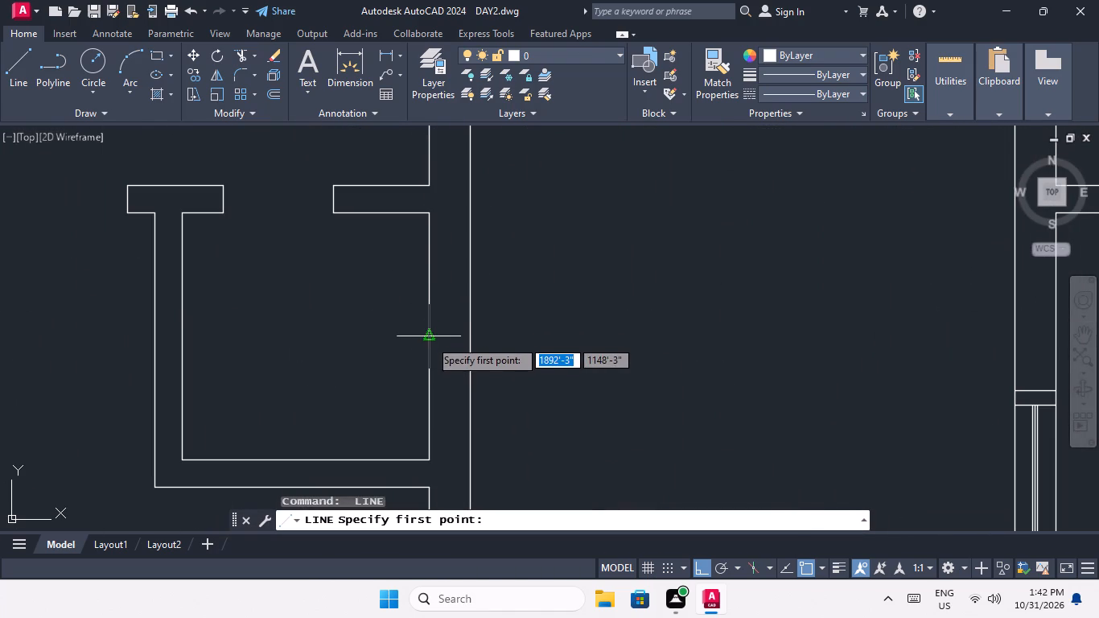
click(430, 339)
scroll(492, 347, up, 3)
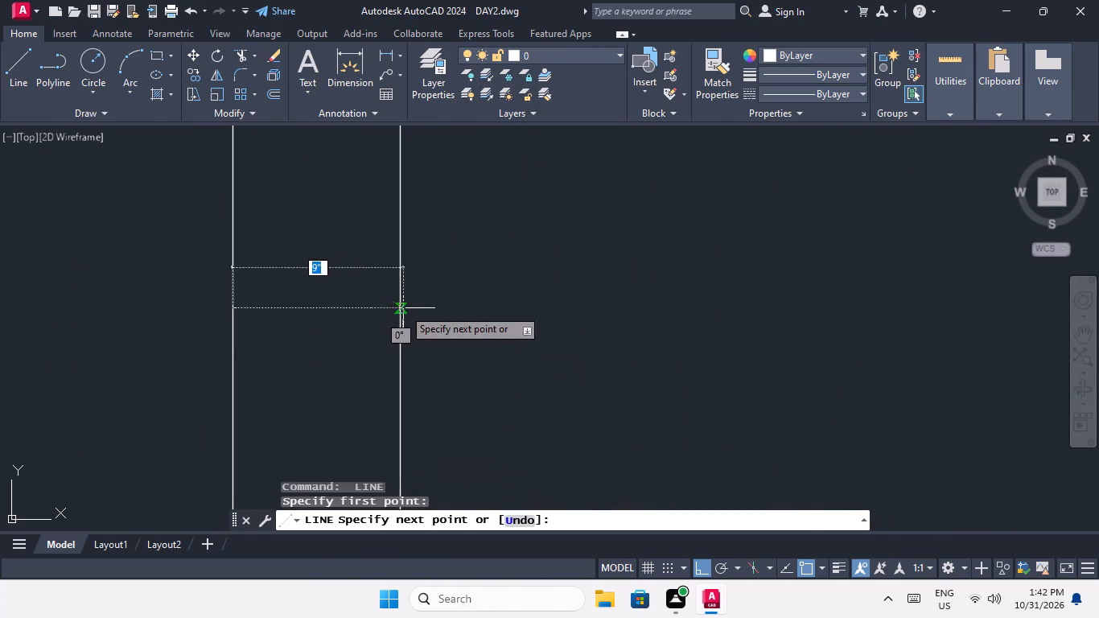
click(397, 307)
key(space)
Draw a line across the bottom-row left unit's corridor wall at the small room's wall midpoint.
scroll(496, 303, down, 4)
middle_drag(438, 339, 540, 285)
scroll(537, 282, down, 3)
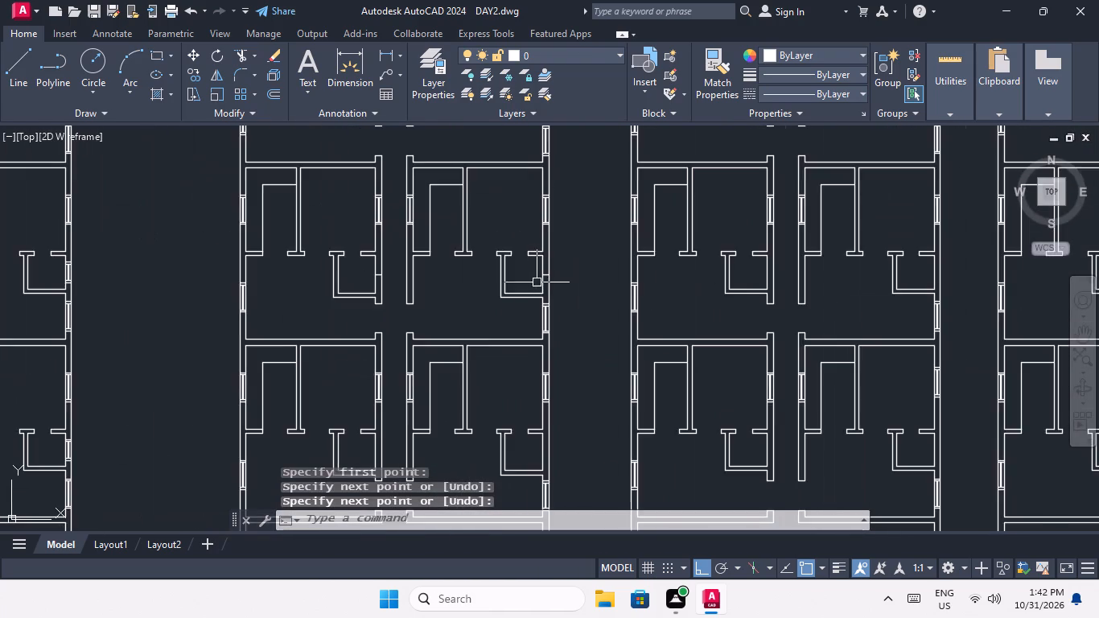
middle_drag(497, 344, 517, 255)
middle_drag(452, 364, 514, 263)
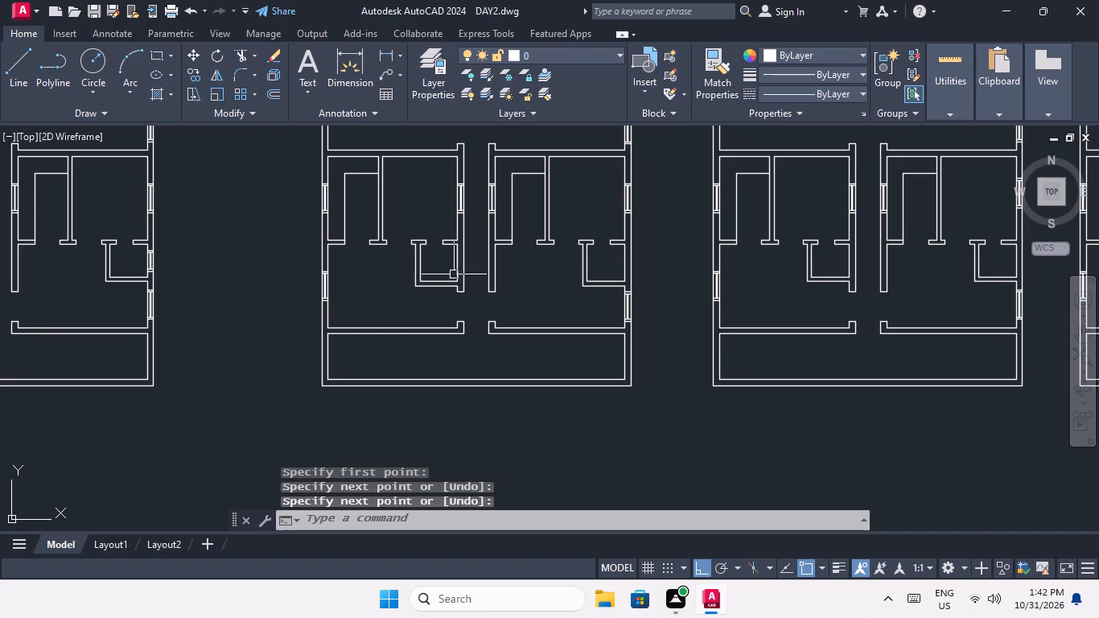
key(space)
scroll(457, 271, up, 3)
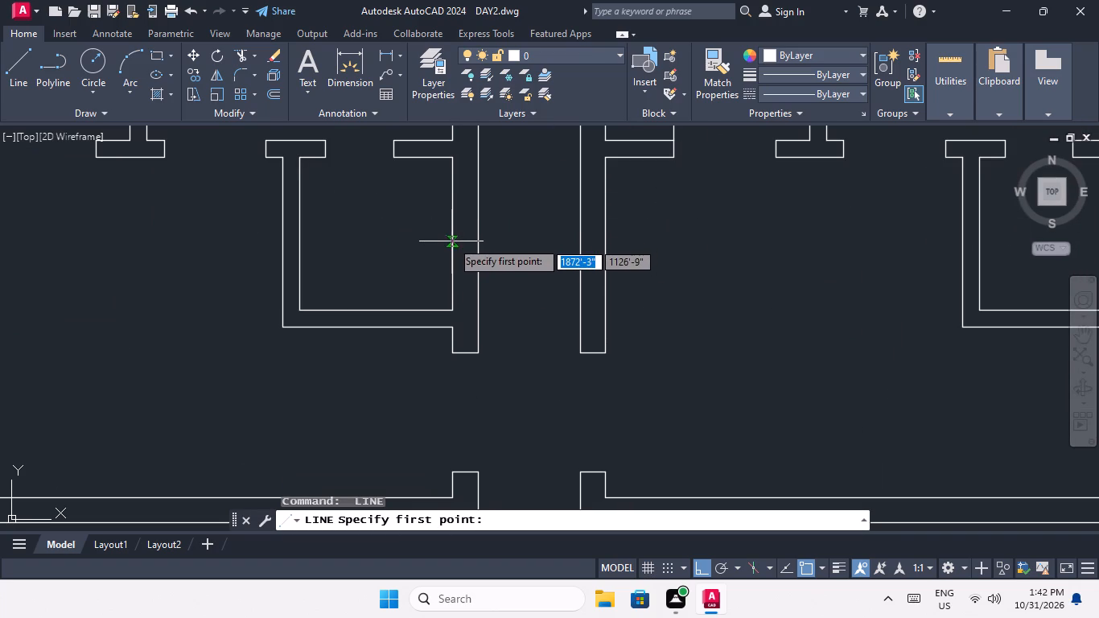
click(450, 233)
scroll(483, 232, up, 3)
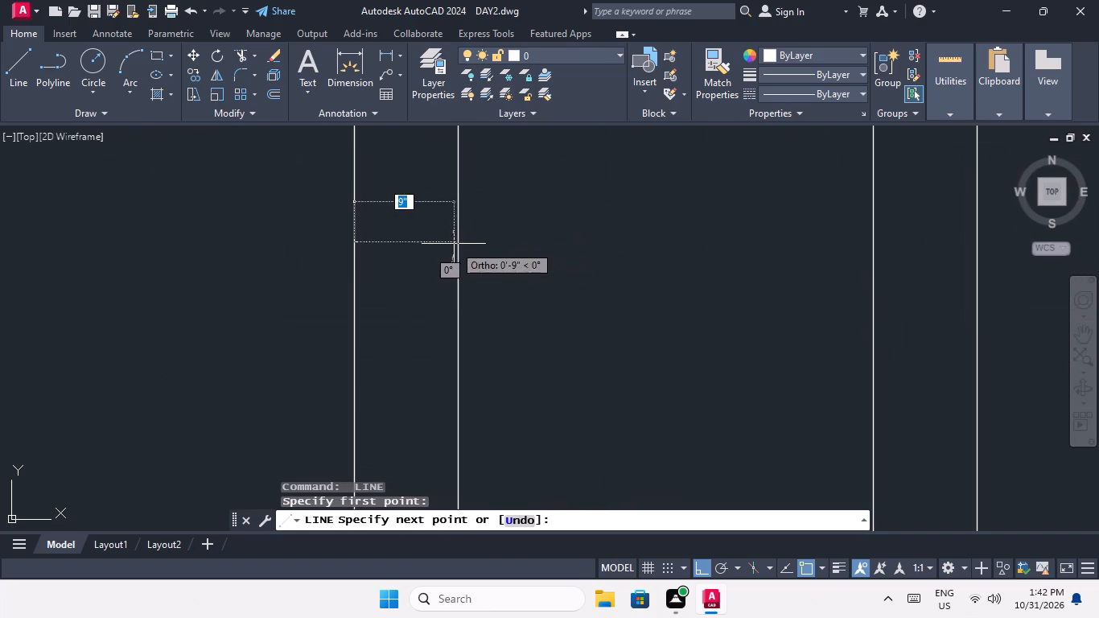
click(459, 243)
key(space)
Draw a line across the bottom-row right unit's outer wall at the small room's wall midpoint, finishing the Line command.
scroll(459, 265, down, 4)
middle_drag(544, 290, 447, 323)
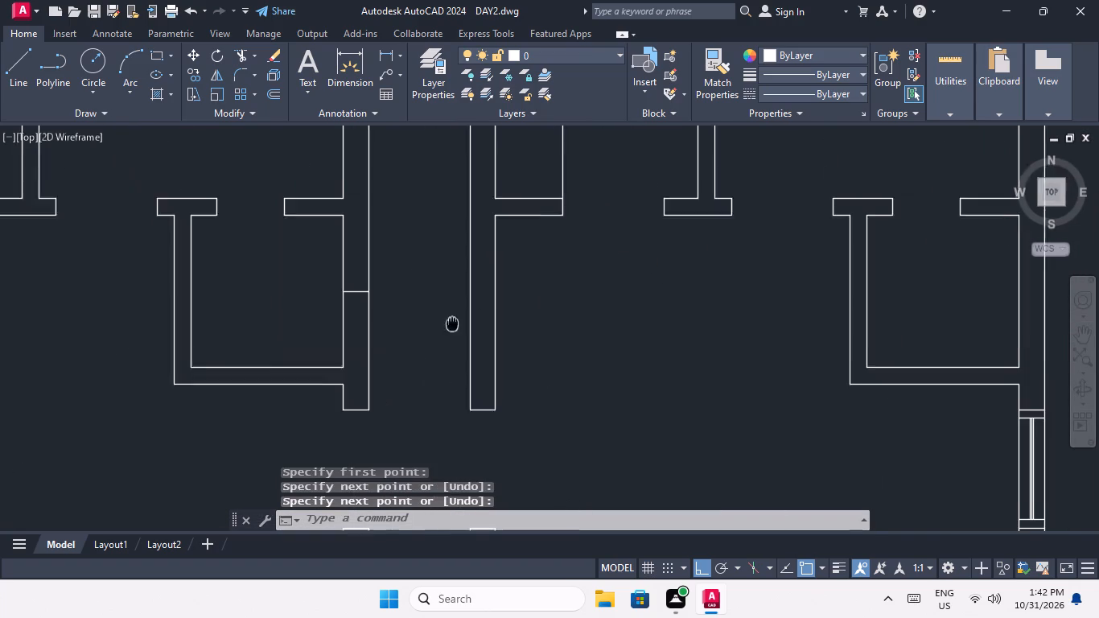
middle_drag(447, 323, 426, 323)
scroll(427, 300, down, 3)
scroll(570, 301, up, 3)
key(space)
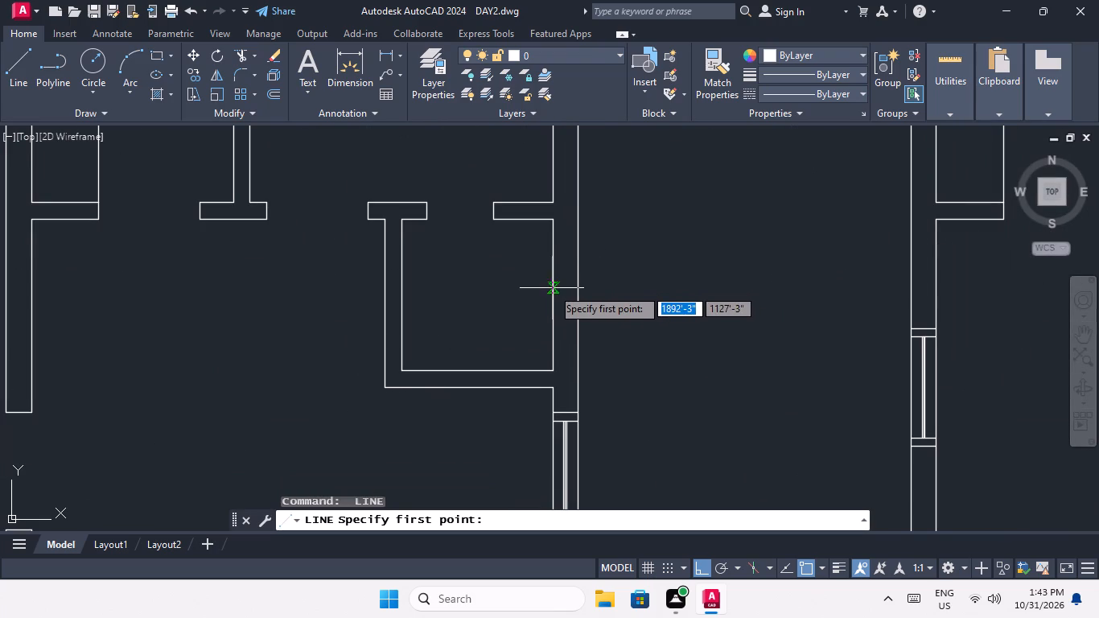
drag(552, 294, 559, 294)
scroll(587, 294, up, 3)
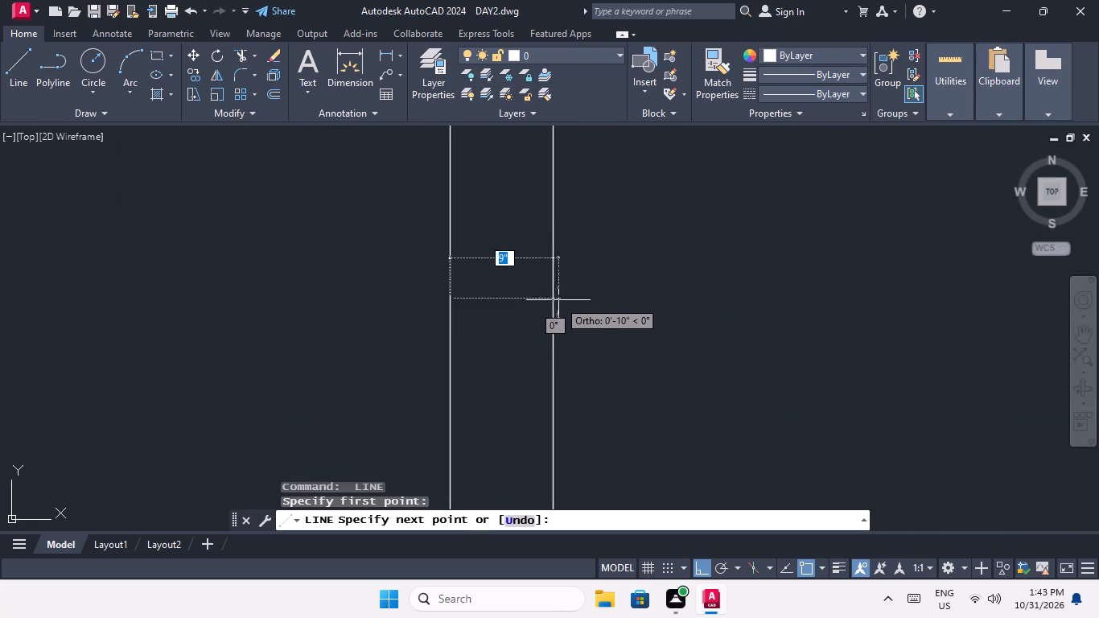
click(552, 298)
key(space)
scroll(552, 311, down, 4)
middle_drag(512, 340, 463, 350)
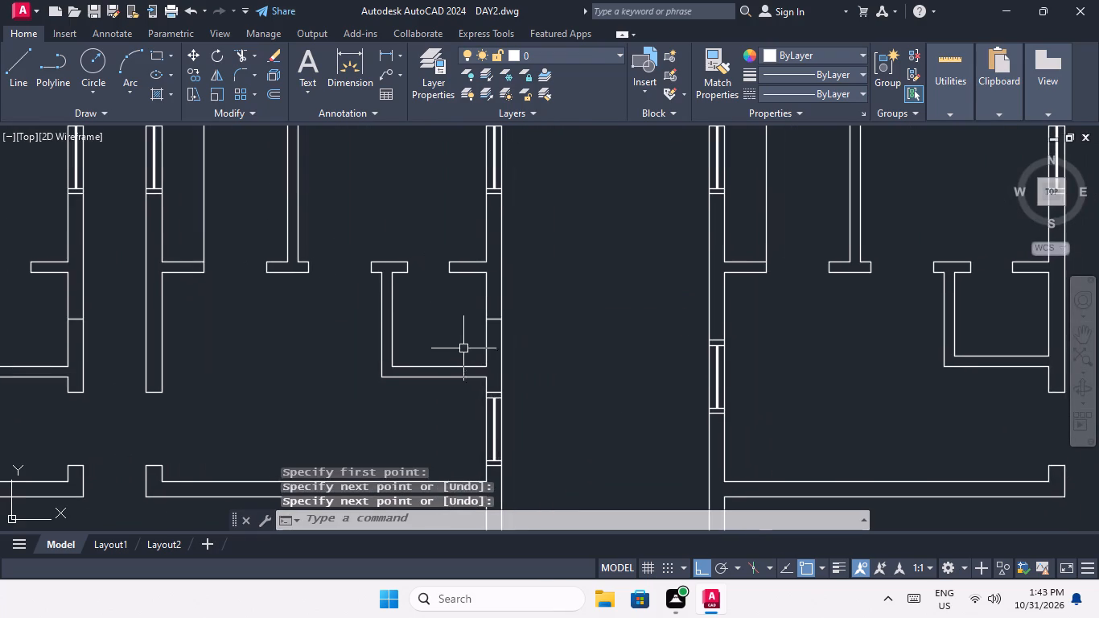
scroll(481, 302, down, 2)
middle_drag(496, 314, 477, 374)
scroll(478, 339, down, 2)
middle_drag(475, 347, 459, 423)
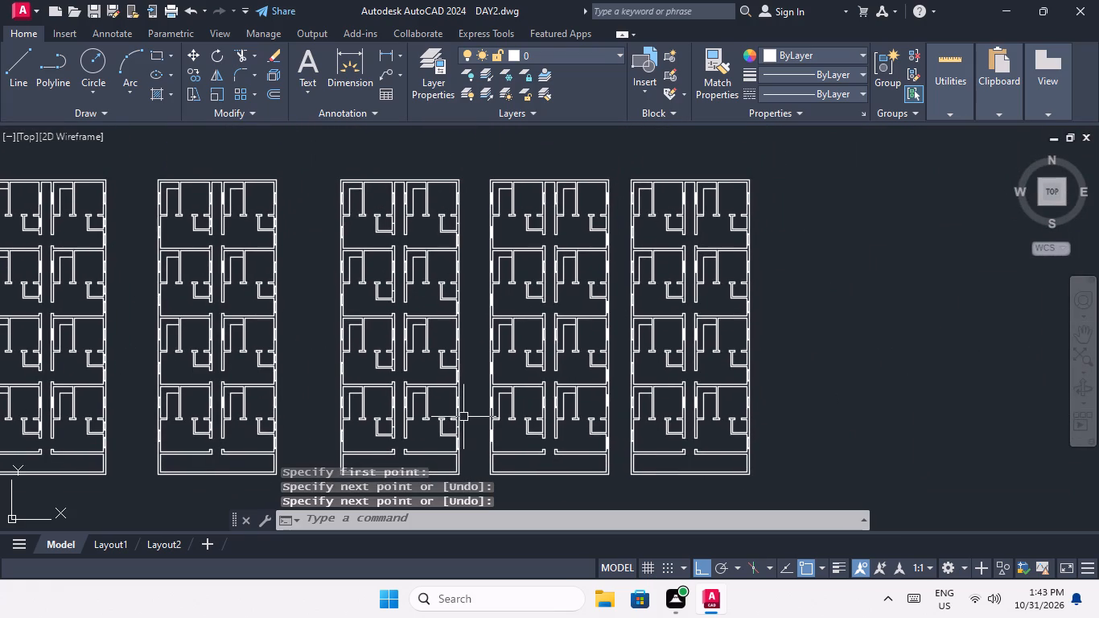
key(Escape)
key(Escape)
Offset the small-room wall's midpoint line by 1' to both sides in the bottom-row left unit's corridor wall.
key(o)
key(Return)
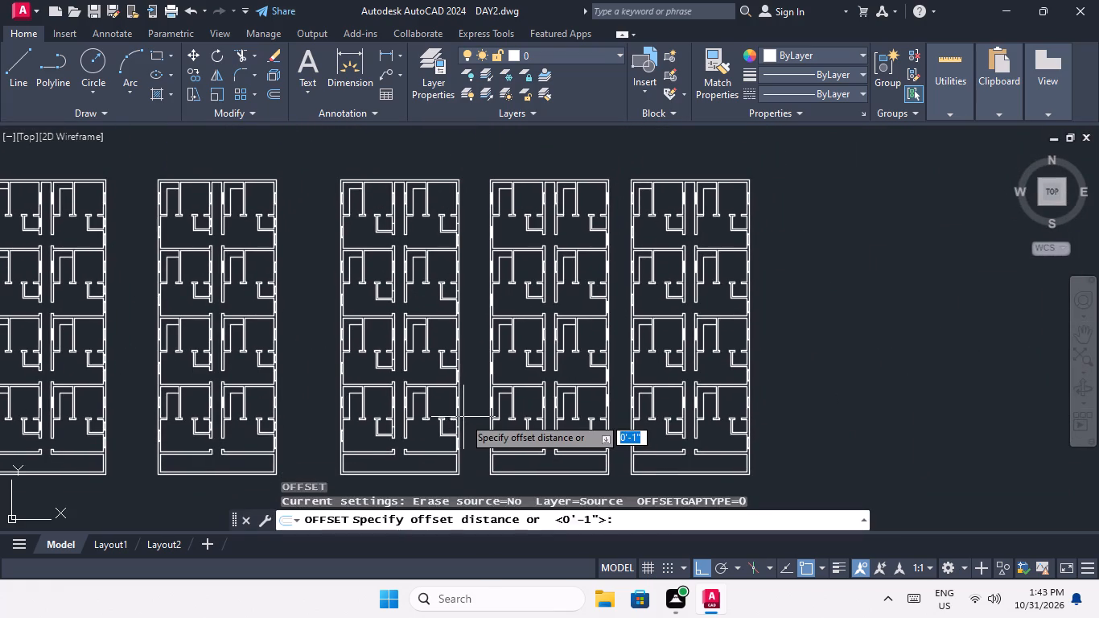
text(1')
key(Return)
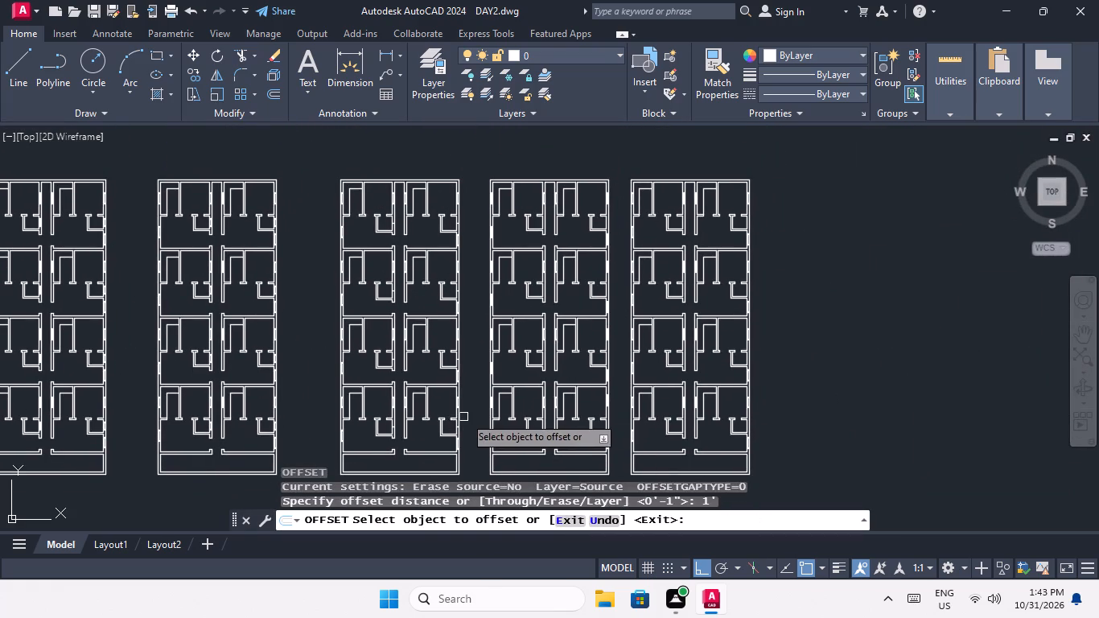
scroll(392, 436, up, 6)
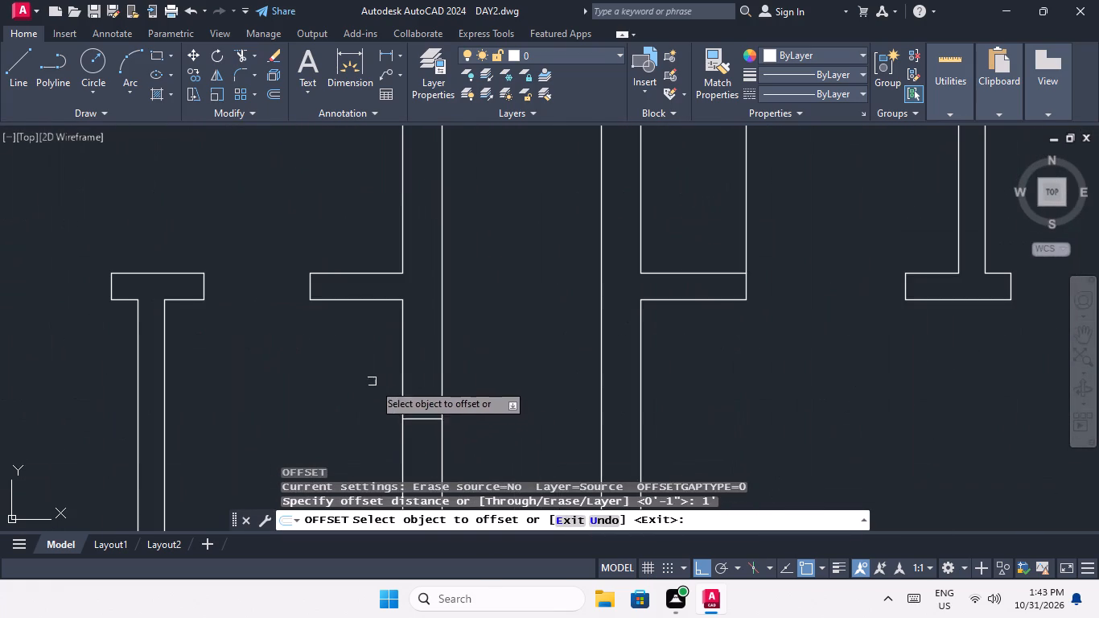
click(420, 418)
click(421, 338)
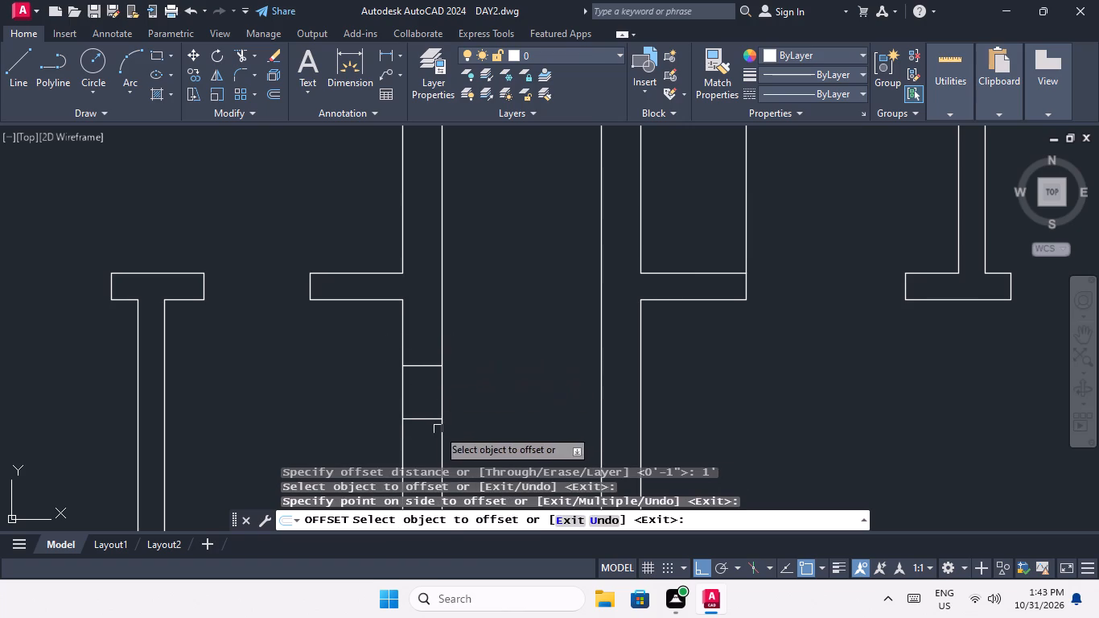
middle_drag(425, 412, 418, 341)
drag(410, 346, 412, 370)
click(421, 406)
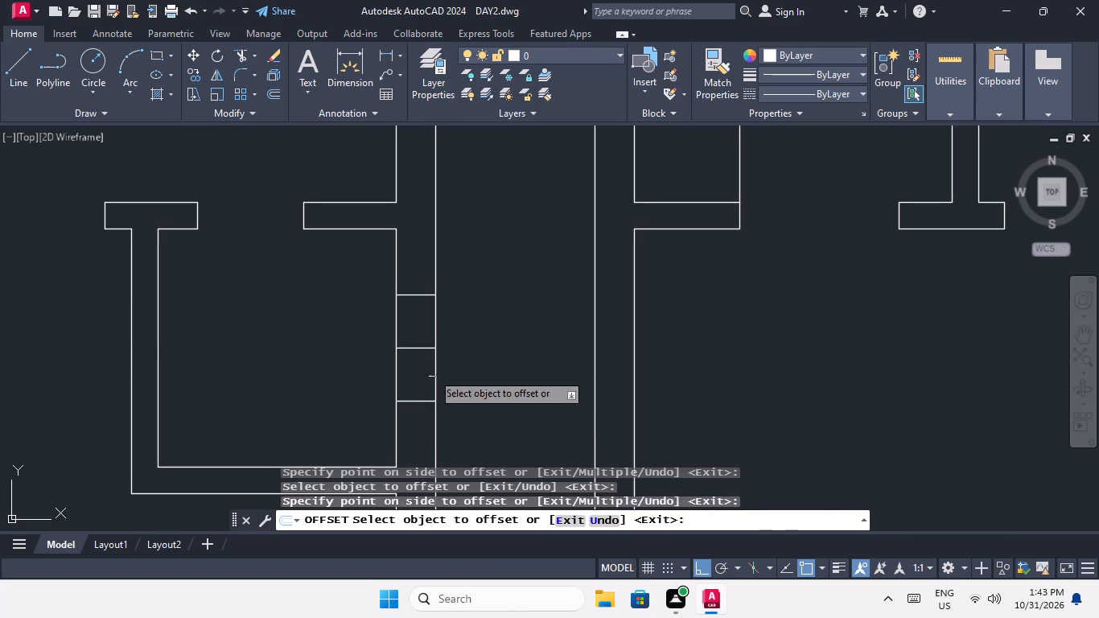
Offset the small-room wall's midpoint line by 1' to both sides in the bottom-row right unit's outer wall.
scroll(434, 328, down, 3)
middle_drag(467, 348, 201, 376)
scroll(425, 354, up, 1)
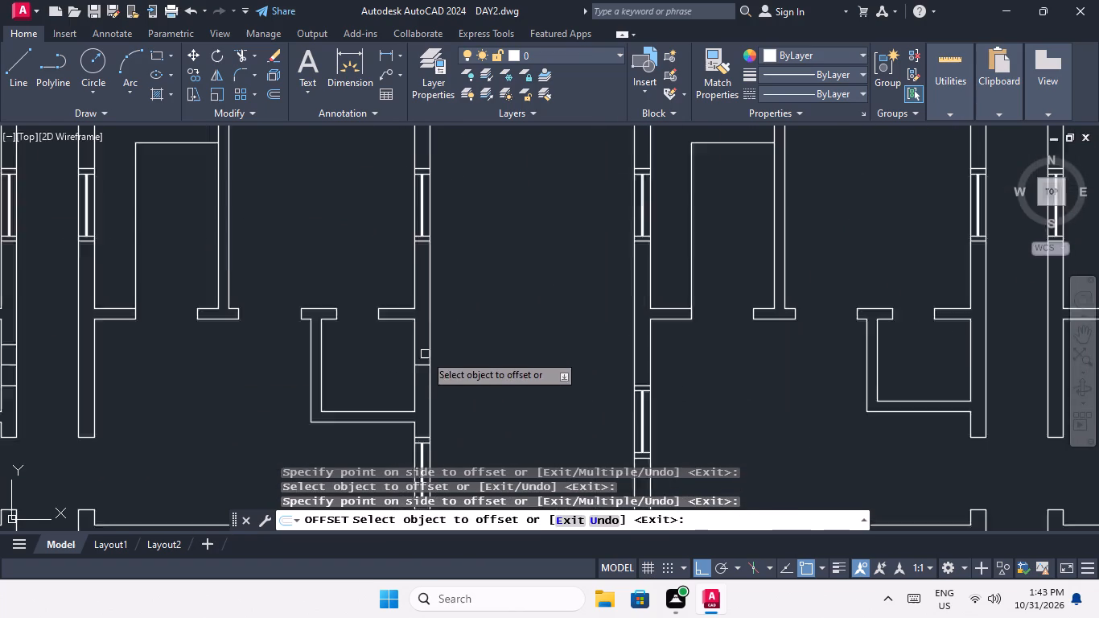
scroll(425, 354, up, 1)
click(420, 374)
drag(421, 326, 423, 338)
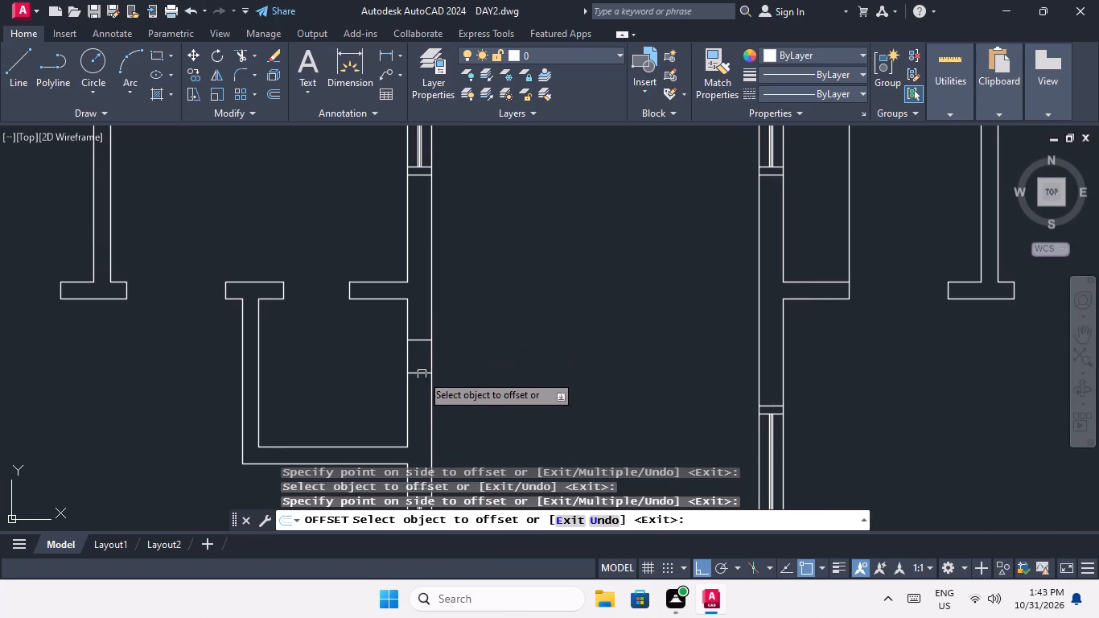
drag(422, 373, 422, 386)
click(418, 414)
Offset the small-room wall's midpoint line by 1' to both sides in the third-row left unit's corridor wall.
scroll(419, 372, down, 2)
middle_drag(448, 358, 483, 443)
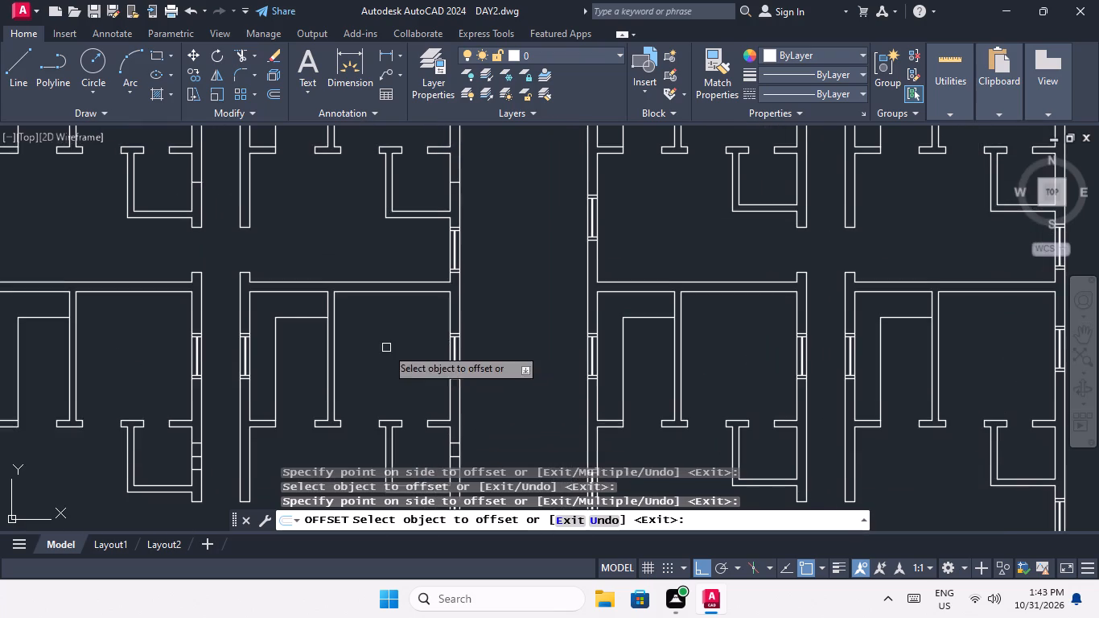
scroll(382, 348, down, 2)
middle_drag(381, 356, 410, 431)
scroll(330, 351, up, 4)
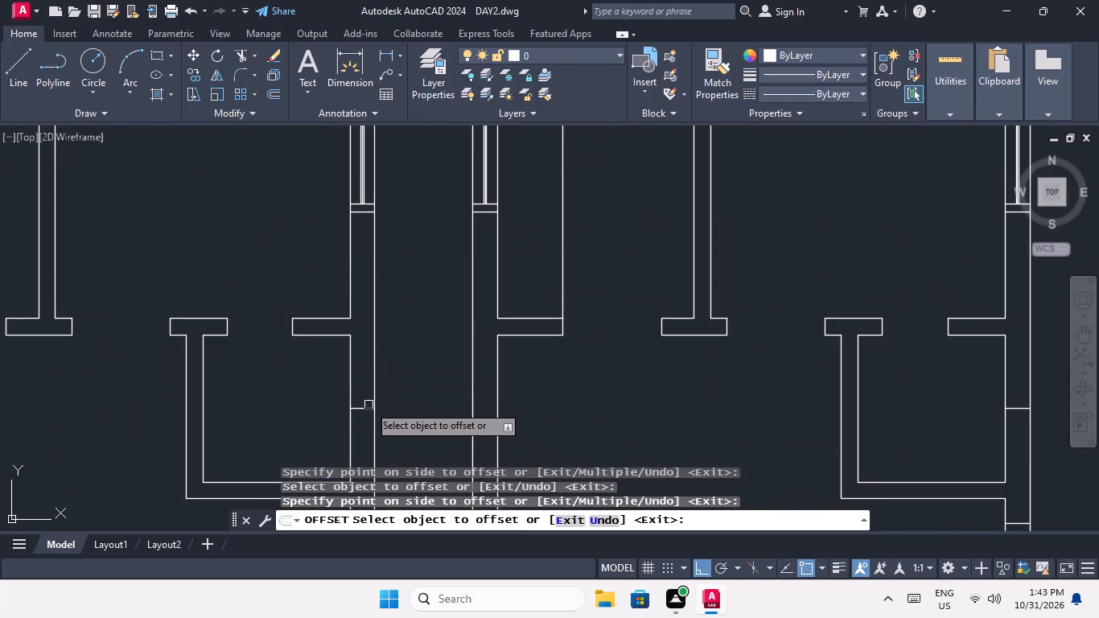
scroll(366, 410, up, 1)
click(360, 411)
click(359, 344)
scroll(359, 352, down, 2)
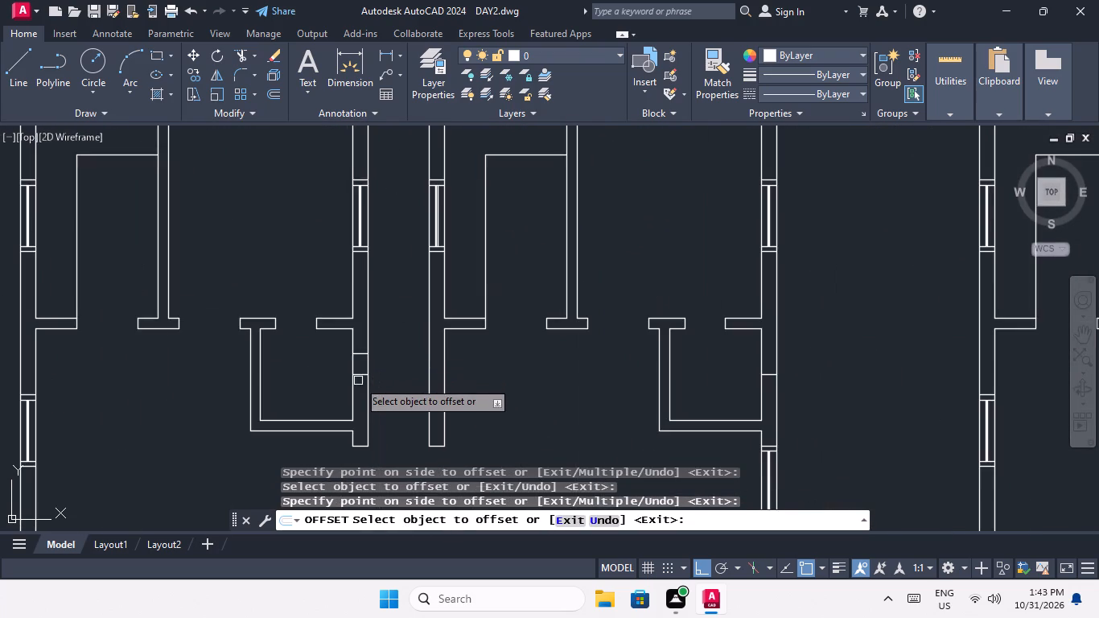
scroll(358, 381, up, 2)
drag(362, 368, 362, 382)
click(363, 402)
Offset the small-room wall's midpoint line by 1' to both sides in the third-row right unit's outer wall.
scroll(364, 347, down, 3)
middle_drag(444, 354, 401, 365)
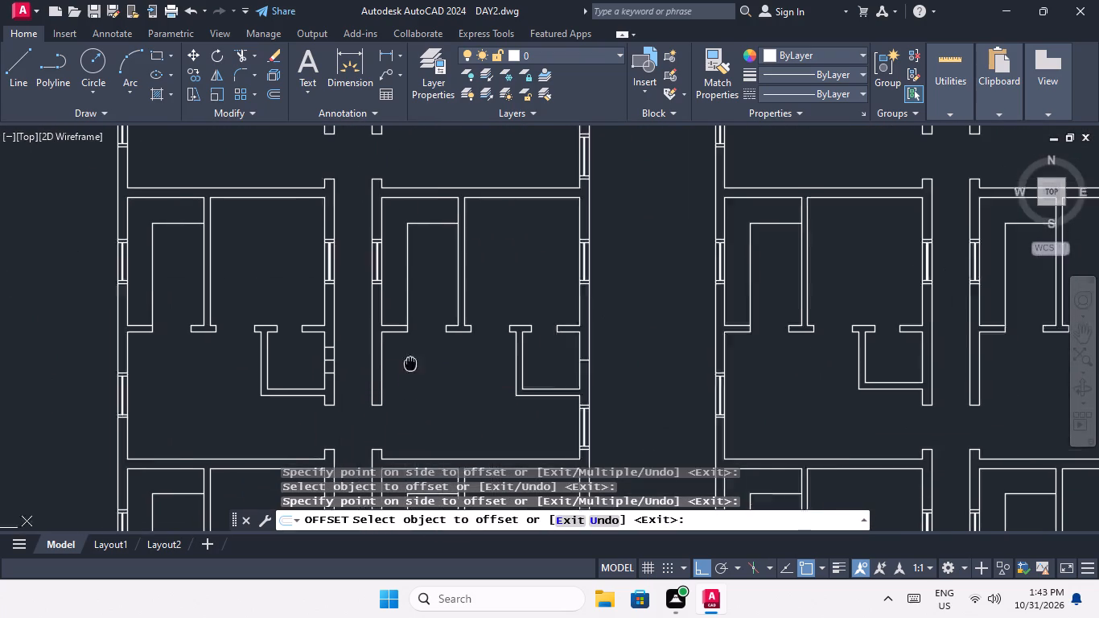
middle_drag(401, 365, 250, 366)
scroll(430, 353, up, 3)
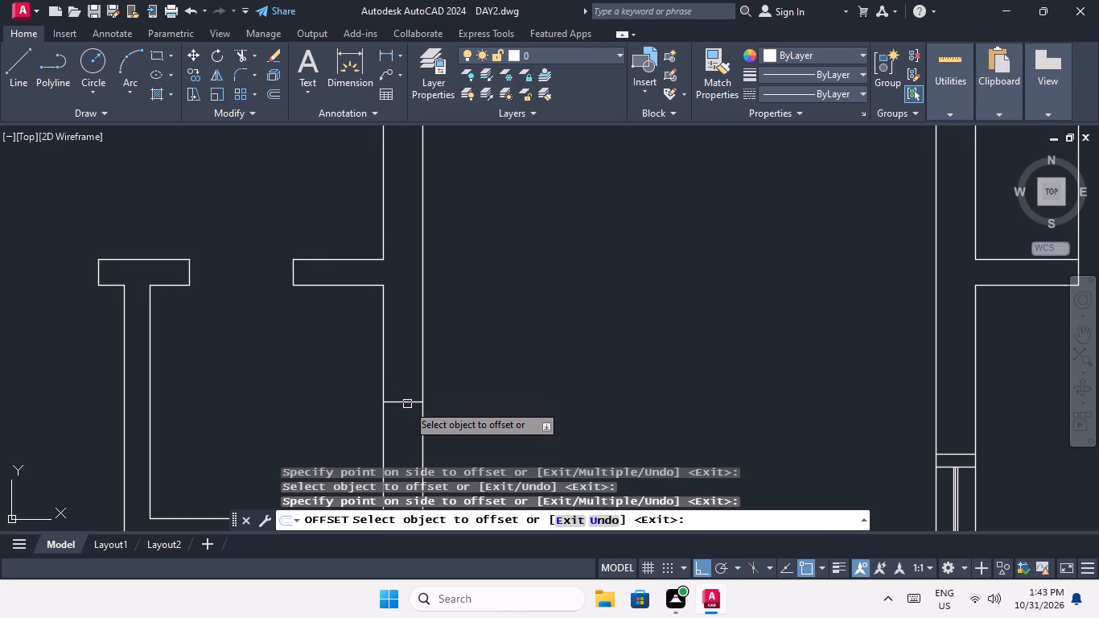
drag(407, 403, 402, 382)
drag(406, 332, 406, 352)
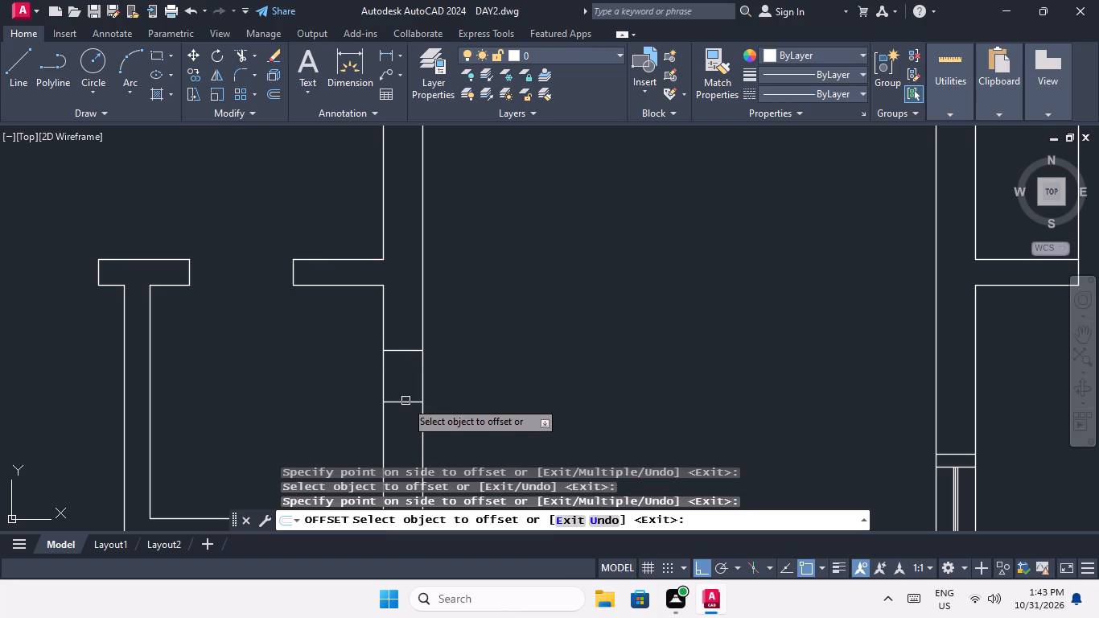
drag(405, 403, 410, 426)
click(414, 447)
Offset the small-room wall's midpoint line by 1' to both sides in the second-row left unit's corridor wall.
scroll(420, 356, down, 4)
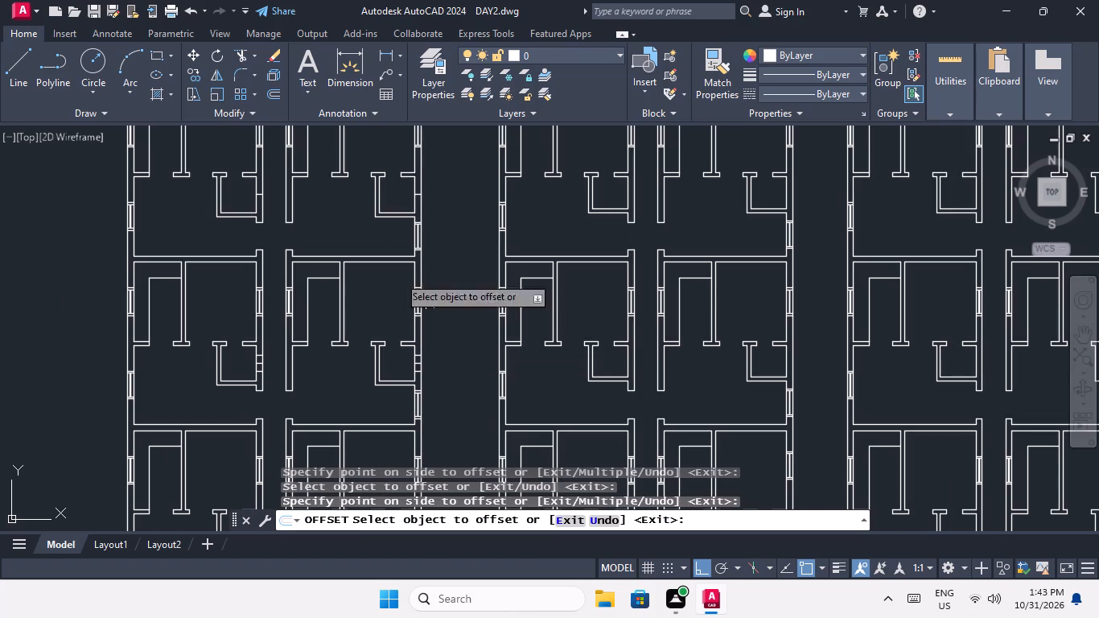
middle_drag(278, 237, 278, 337)
scroll(261, 303, up, 3)
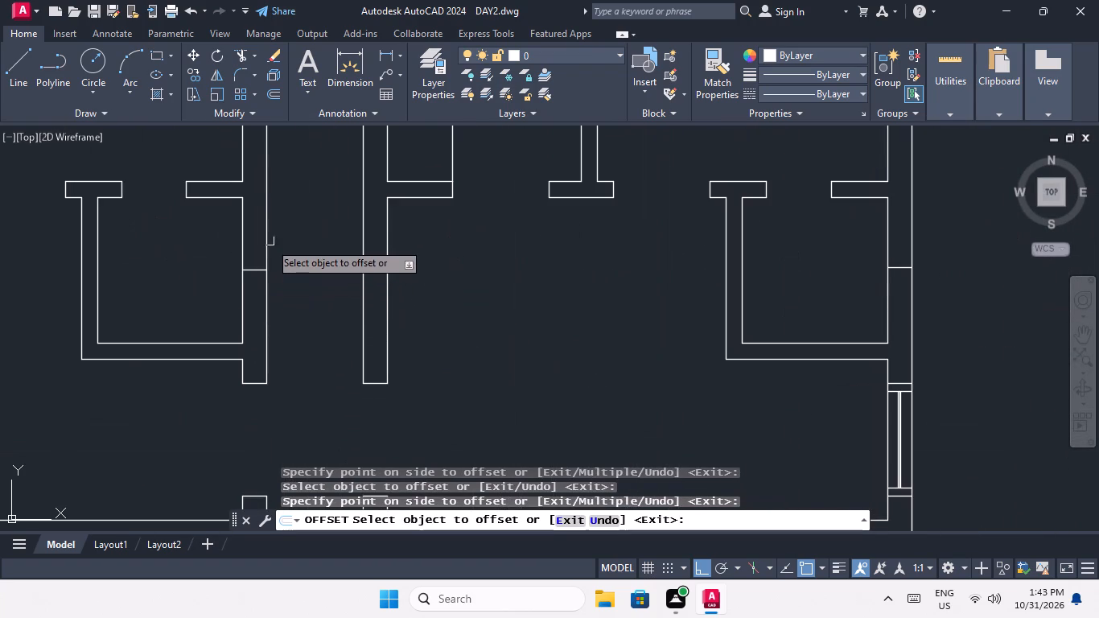
drag(258, 270, 260, 247)
drag(264, 224, 263, 248)
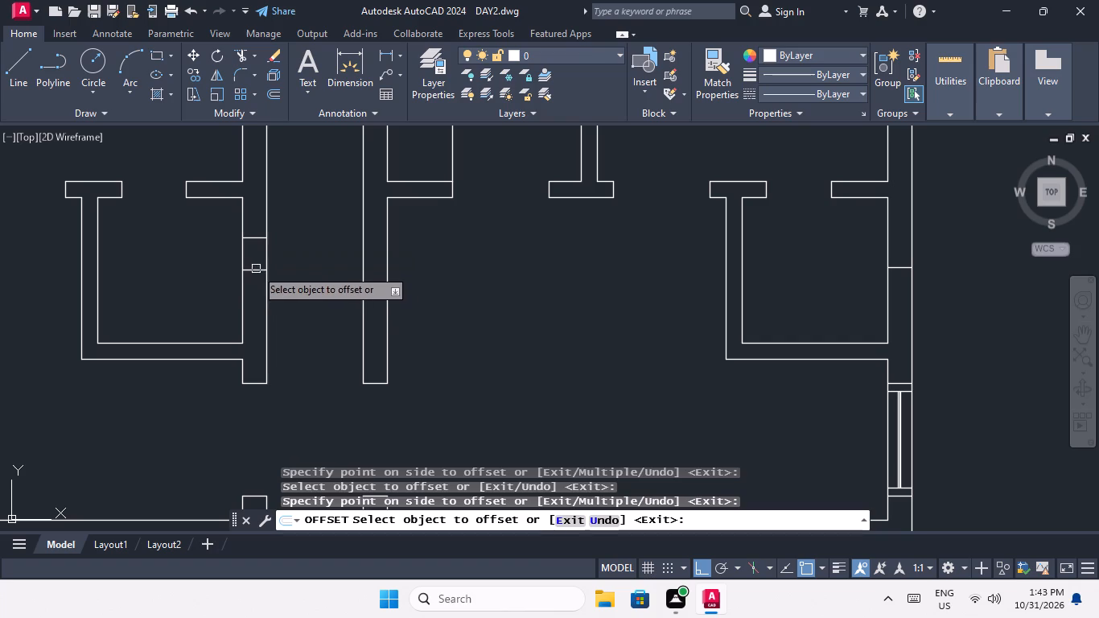
drag(258, 270, 256, 281)
click(253, 305)
Offset the small-room wall's midpoint line by 1' to both sides in the second-row right unit's outer wall.
scroll(270, 233, down, 2)
middle_drag(283, 239, 53, 257)
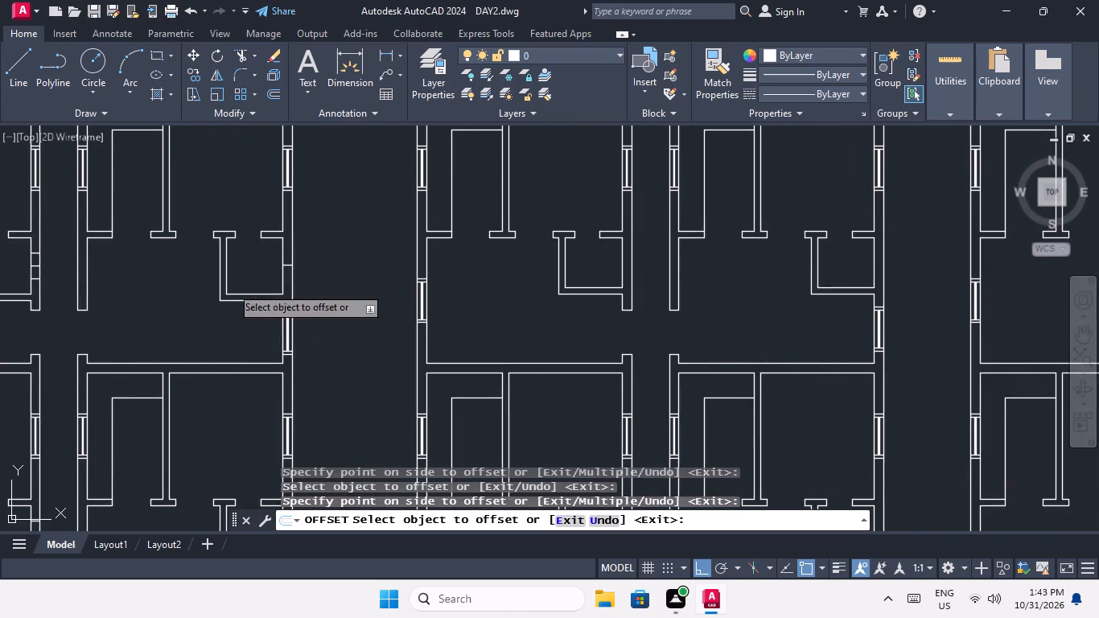
scroll(283, 259, up, 2)
drag(296, 272, 296, 255)
drag(294, 215, 288, 253)
drag(292, 273, 290, 305)
click(289, 317)
Offset the small-room wall's midpoint line by 1' to both sides in the top-row left unit's corridor wall.
scroll(278, 295, down, 2)
middle_drag(278, 333, 288, 381)
middle_drag(305, 354, 312, 391)
scroll(312, 391, down, 1)
middle_drag(323, 358, 325, 371)
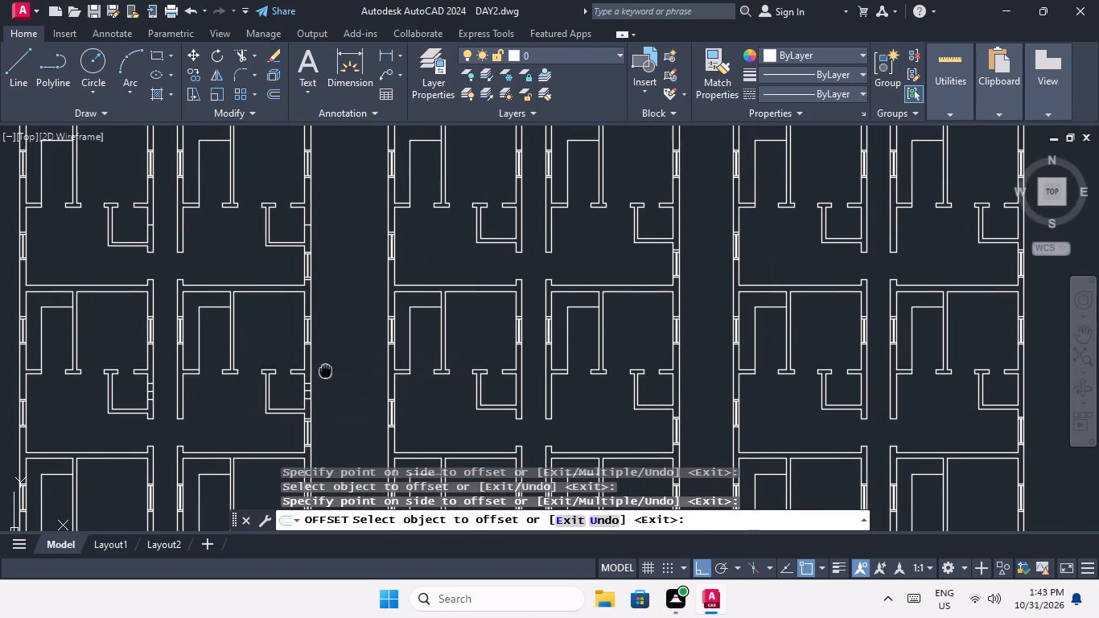
middle_drag(325, 371, 325, 375)
middle_drag(331, 349, 344, 392)
scroll(161, 266, up, 3)
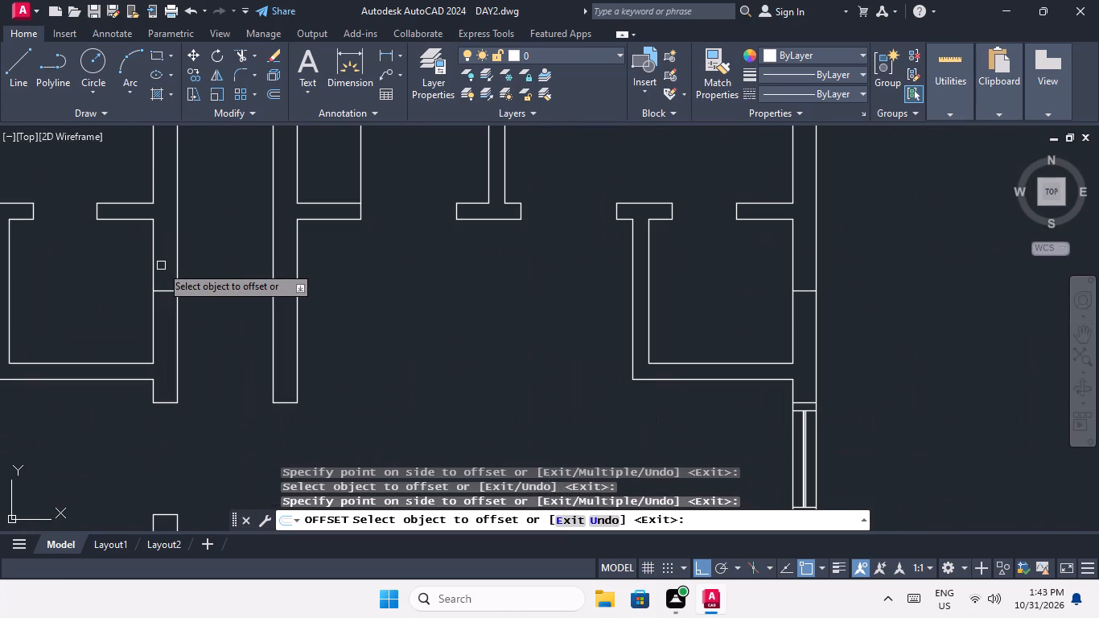
drag(167, 290, 167, 275)
drag(173, 240, 173, 250)
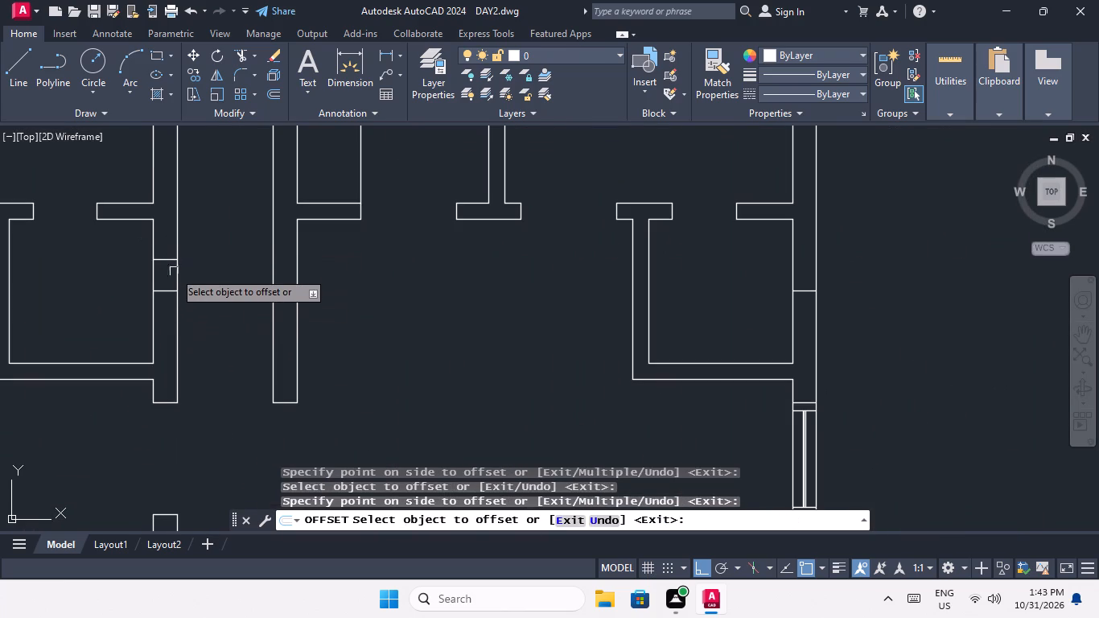
click(170, 290)
click(169, 316)
Offset the midpoint line by 1' to both sides in the top-row right unit's outer small-room wall, finishing the Offset command.
scroll(175, 245, down, 3)
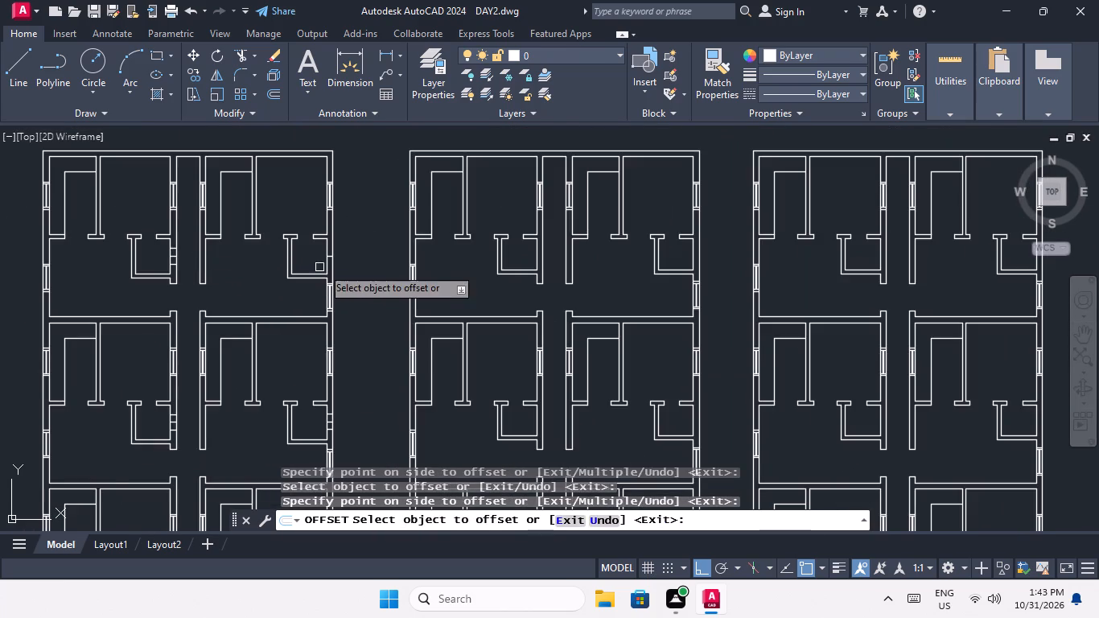
scroll(353, 263, up, 3)
click(257, 237)
drag(259, 193, 260, 216)
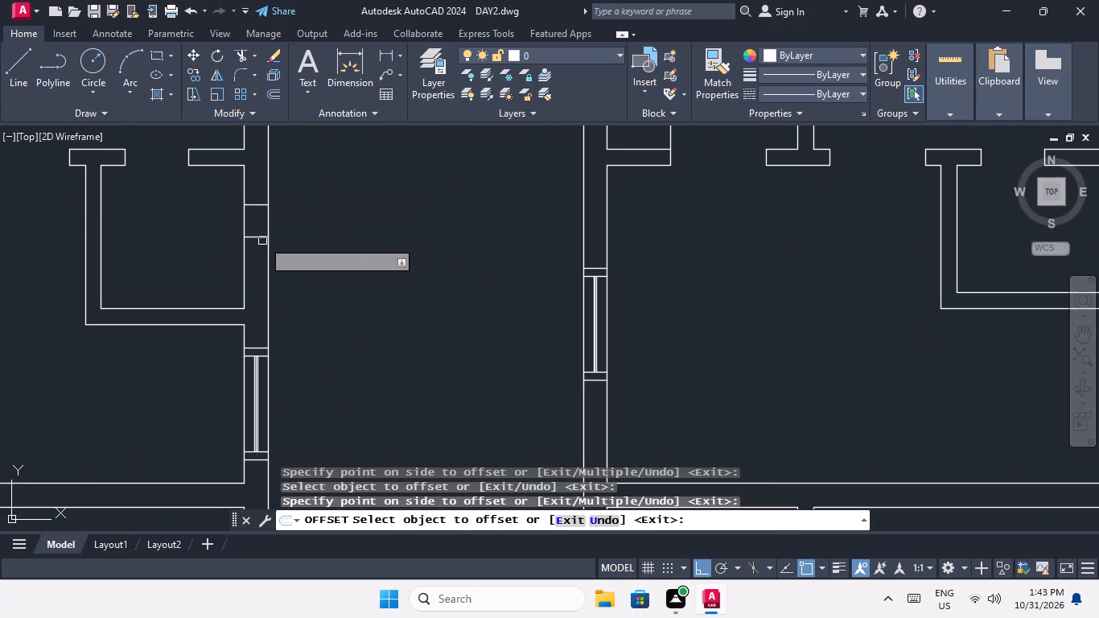
drag(260, 237, 256, 261)
click(253, 281)
scroll(277, 213, down, 4)
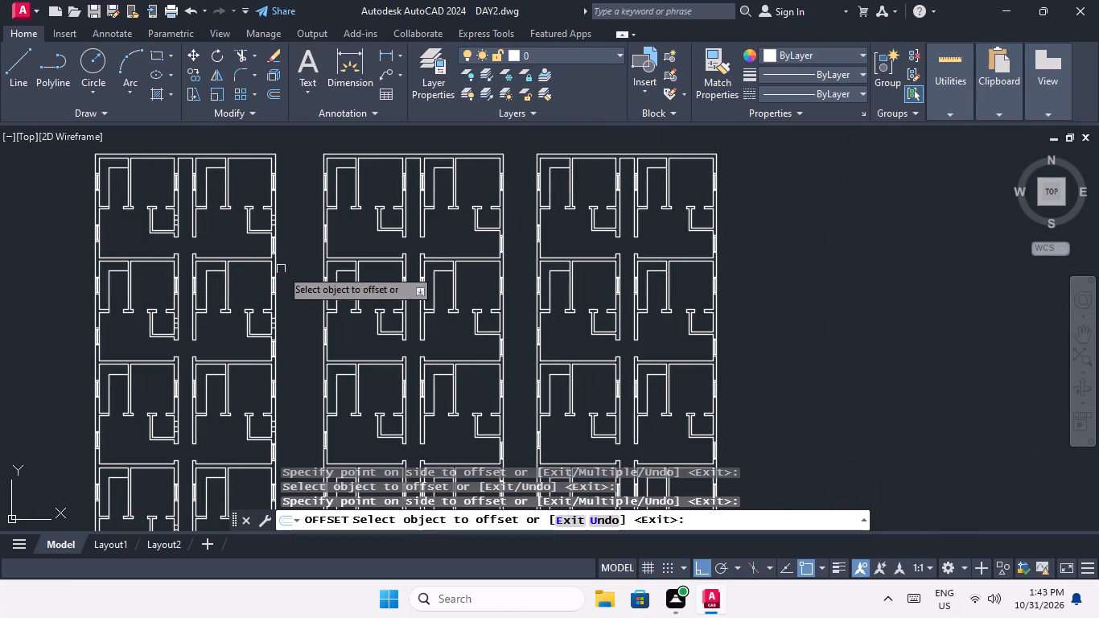
key(Escape)
key(Escape)
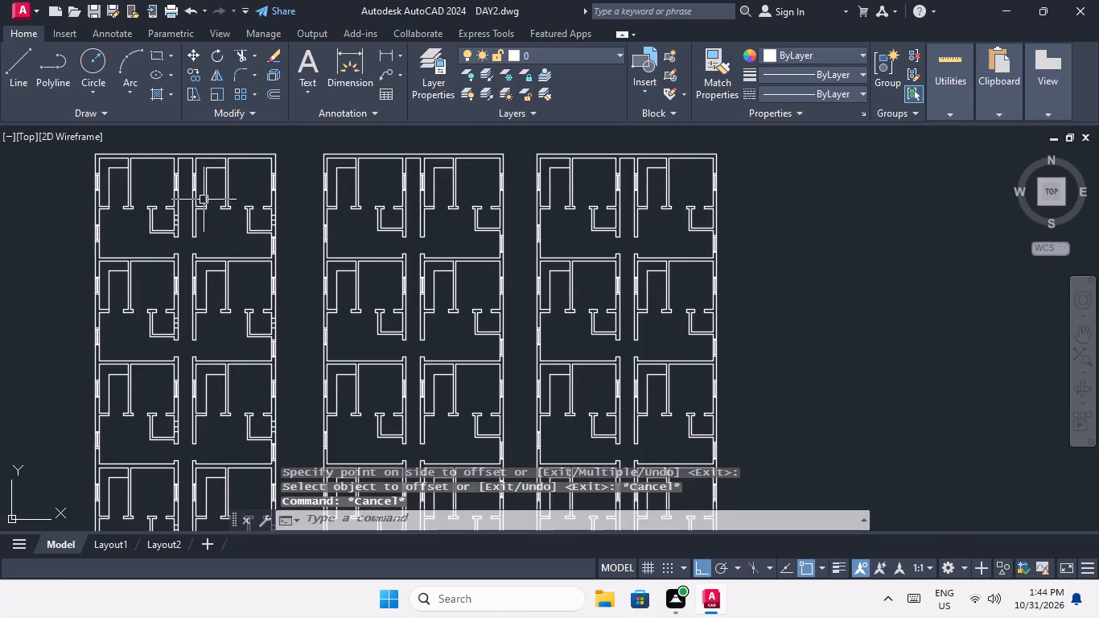
Erase the middle line between the two offset lines in the top-row left unit's small-room corridor wall.
scroll(175, 223, up, 7)
click(177, 228)
click(165, 192)
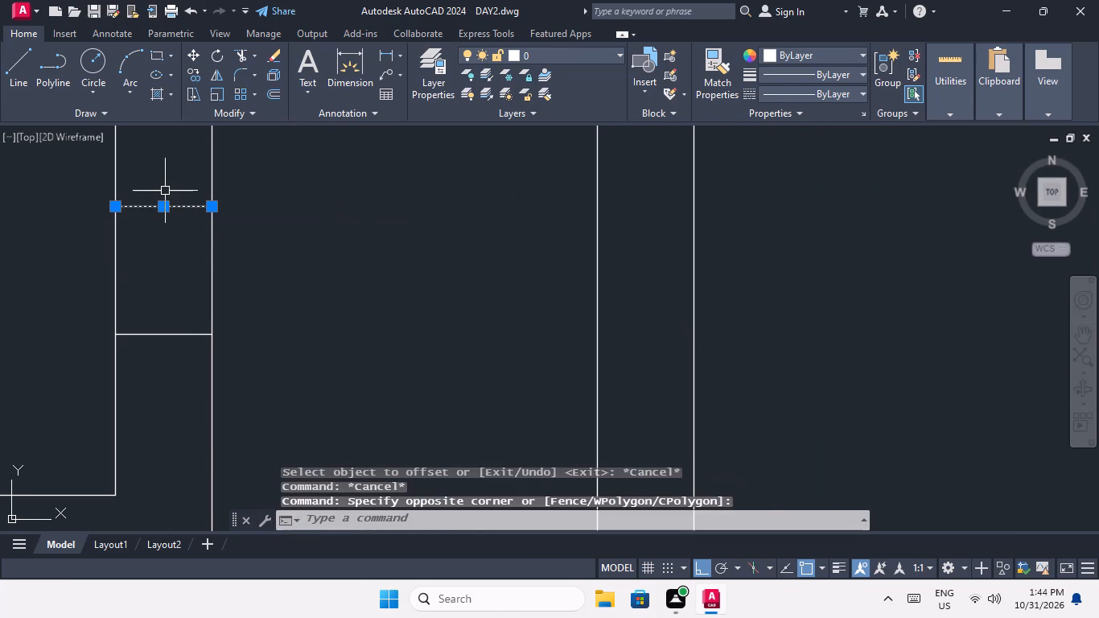
key(Delete)
Erase the middle line between the two offset lines in the top-row right unit's small-room outer wall.
scroll(193, 250, down, 6)
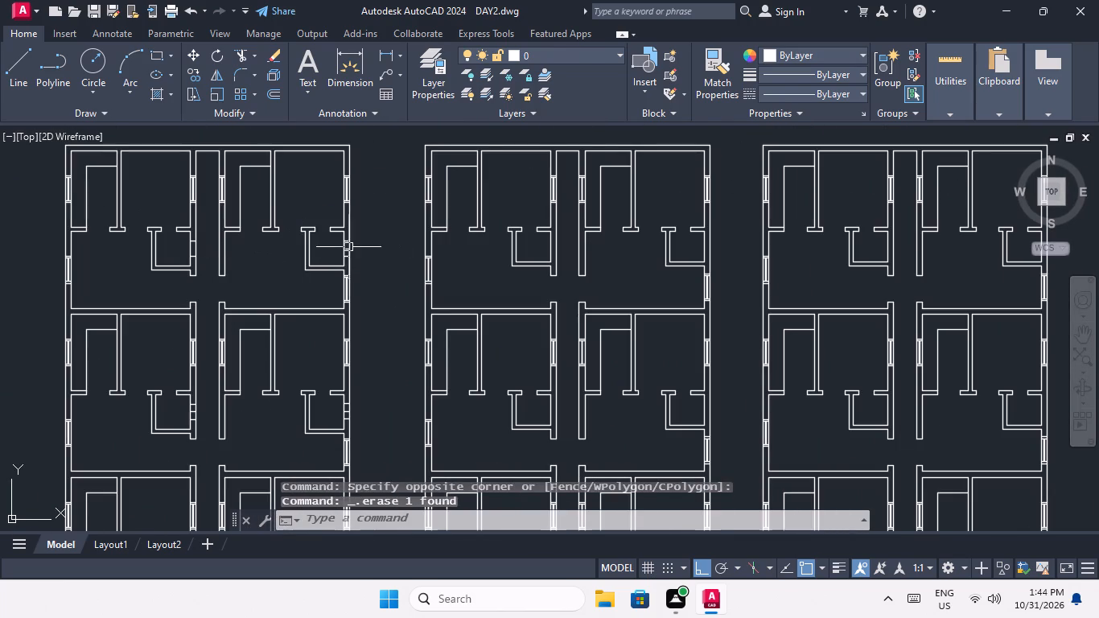
scroll(348, 247, up, 6)
click(311, 299)
click(300, 249)
key(Delete)
Erase the middle line between the two offset lines in the second-row left unit's small-room corridor wall.
scroll(302, 248, down, 3)
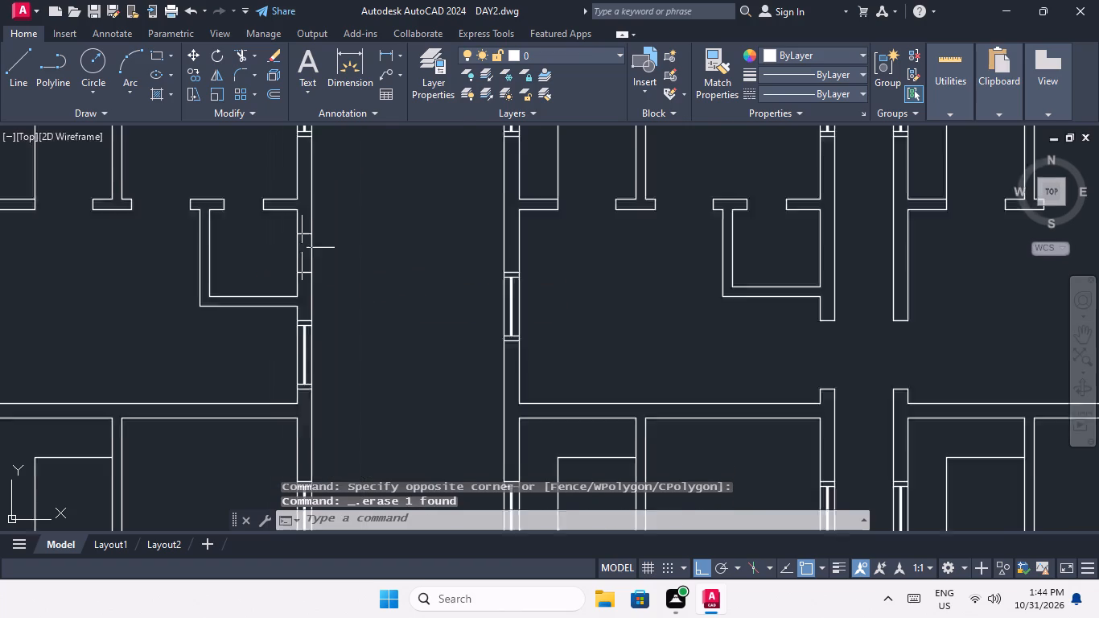
scroll(302, 248, down, 2)
middle_drag(319, 273, 453, 186)
scroll(203, 435, up, 3)
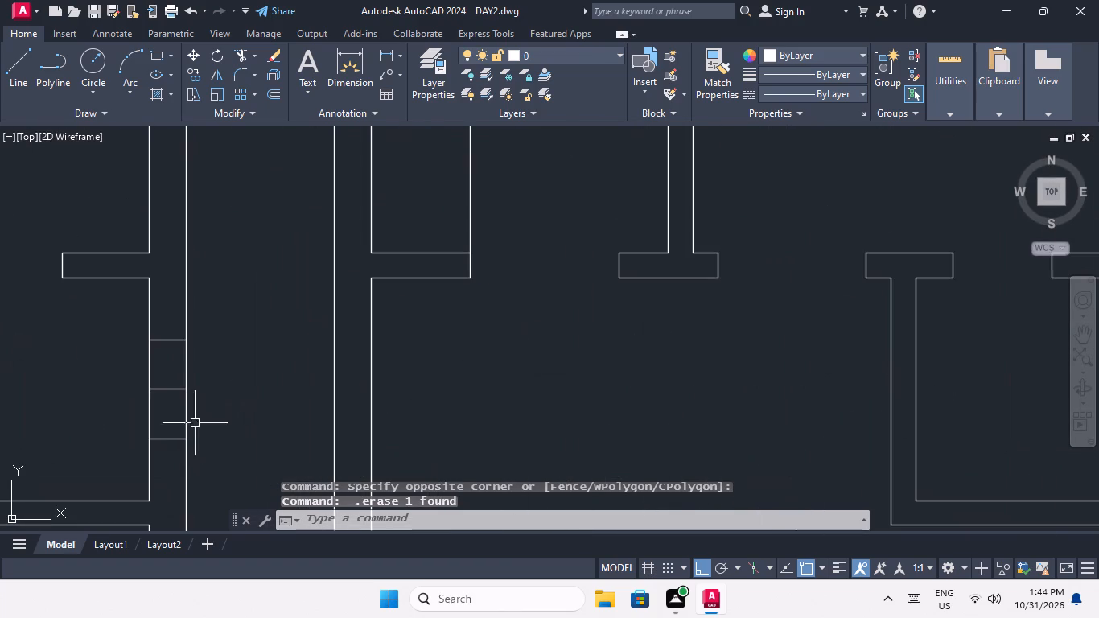
click(165, 402)
click(161, 366)
key(Delete)
Erase the middle line between the two offset lines in the second-row right unit's small-room outer wall.
scroll(180, 347, down, 3)
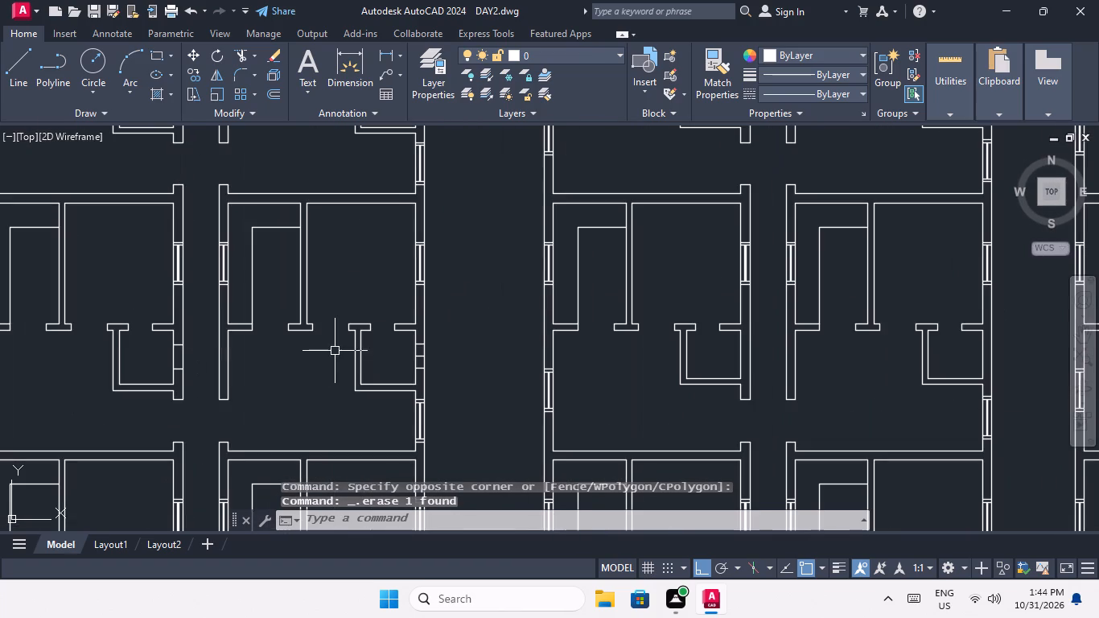
middle_drag(335, 349, 208, 317)
scroll(286, 322, up, 4)
drag(321, 348, 311, 332)
click(303, 309)
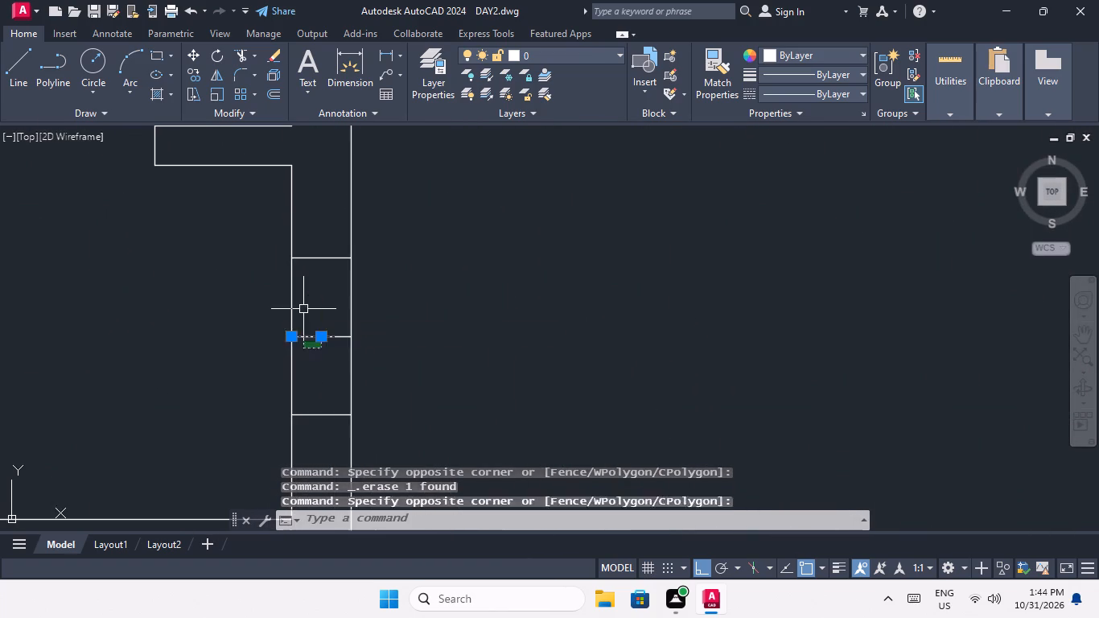
key(Delete)
Erase the middle line between the two offset lines in the third-row left unit's small-room corridor wall.
scroll(303, 310, down, 4)
middle_drag(277, 344, 358, 340)
scroll(351, 328, down, 2)
middle_drag(328, 352, 374, 326)
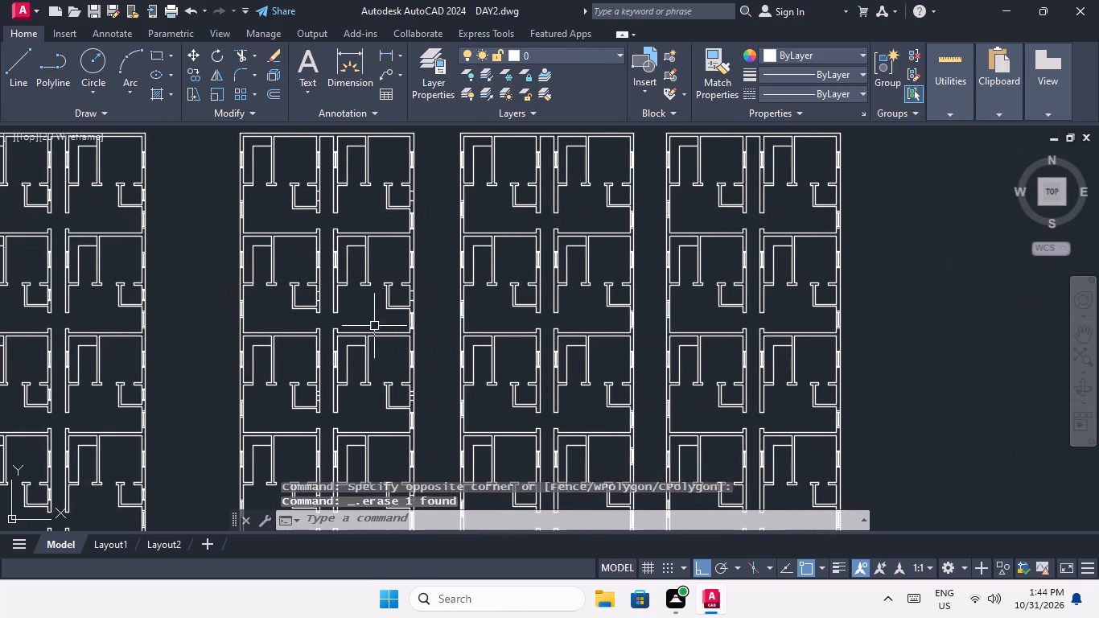
scroll(319, 404, up, 5)
drag(314, 371, 311, 360)
click(305, 338)
key(Delete)
Erase the middle line between the two offset lines in the third-row right unit's small-room outer wall.
scroll(317, 342, down, 3)
middle_drag(452, 367, 389, 383)
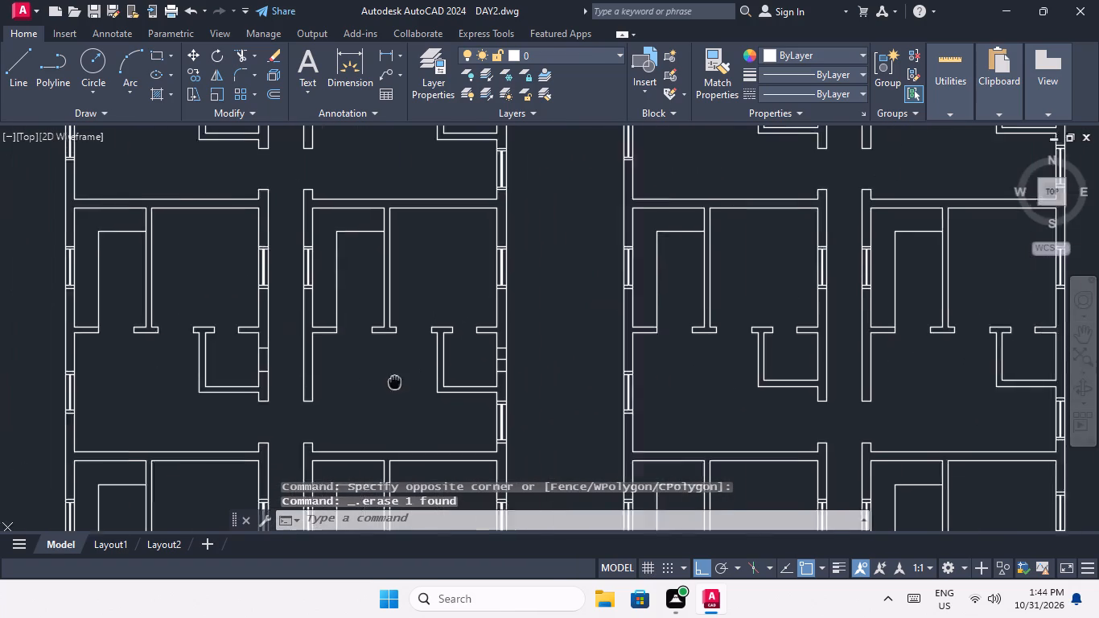
middle_drag(389, 383, 265, 368)
scroll(363, 342, up, 4)
drag(395, 398, 385, 359)
click(381, 340)
key(Delete)
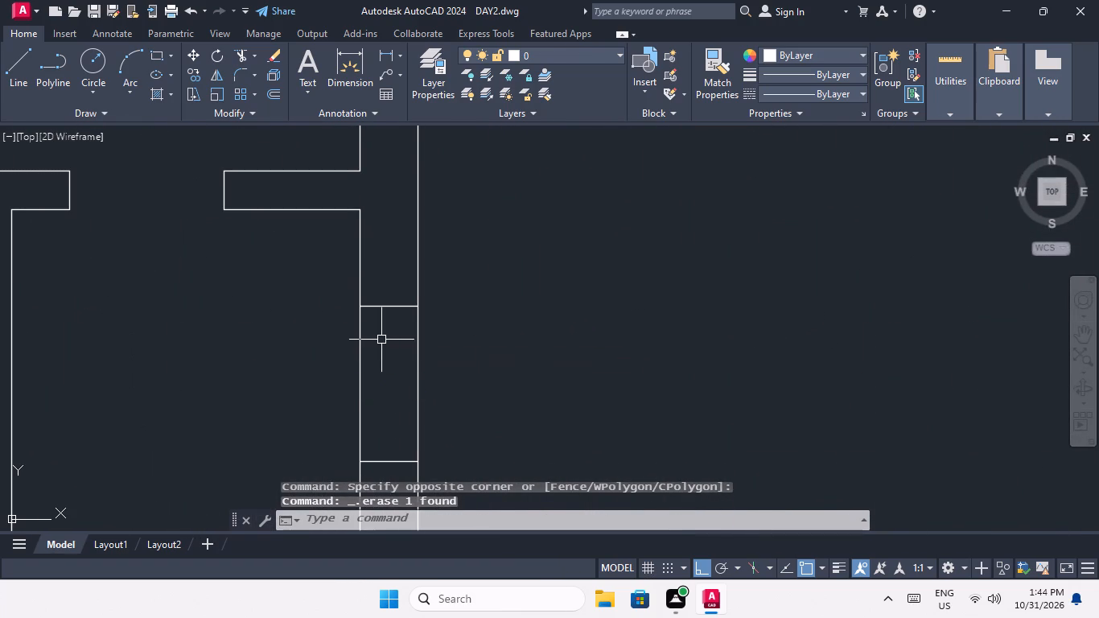
Erase the middle line between the two offset lines in the bottom-row left unit's small-room corridor wall.
scroll(383, 340, down, 4)
middle_drag(379, 355, 448, 279)
scroll(445, 282, down, 2)
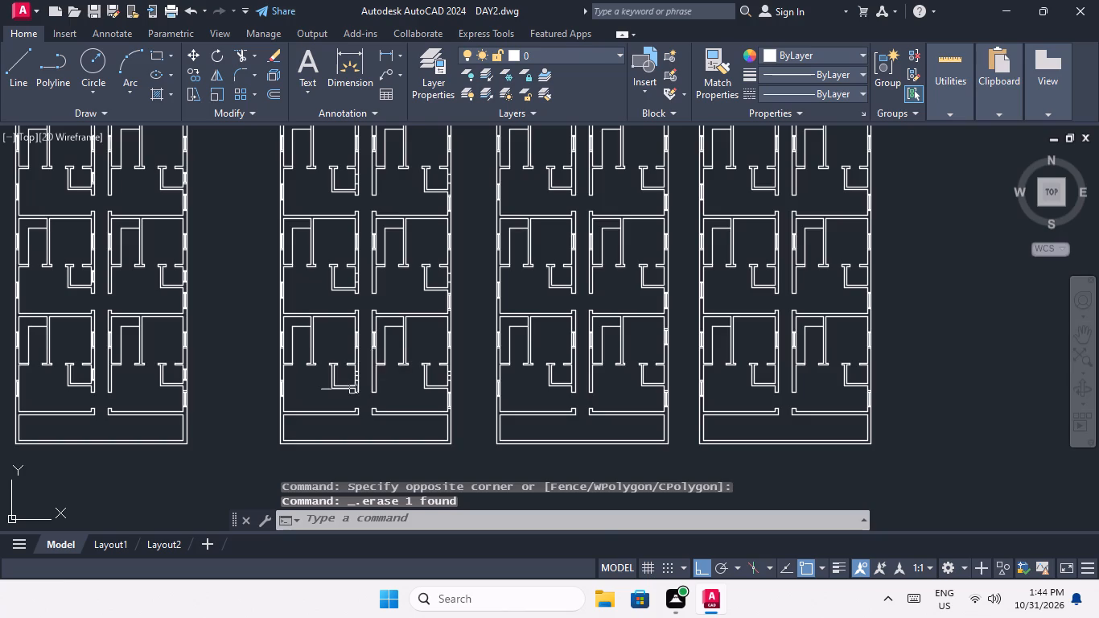
scroll(352, 390, up, 4)
scroll(389, 315, up, 3)
click(343, 311)
click(322, 256)
key(Delete)
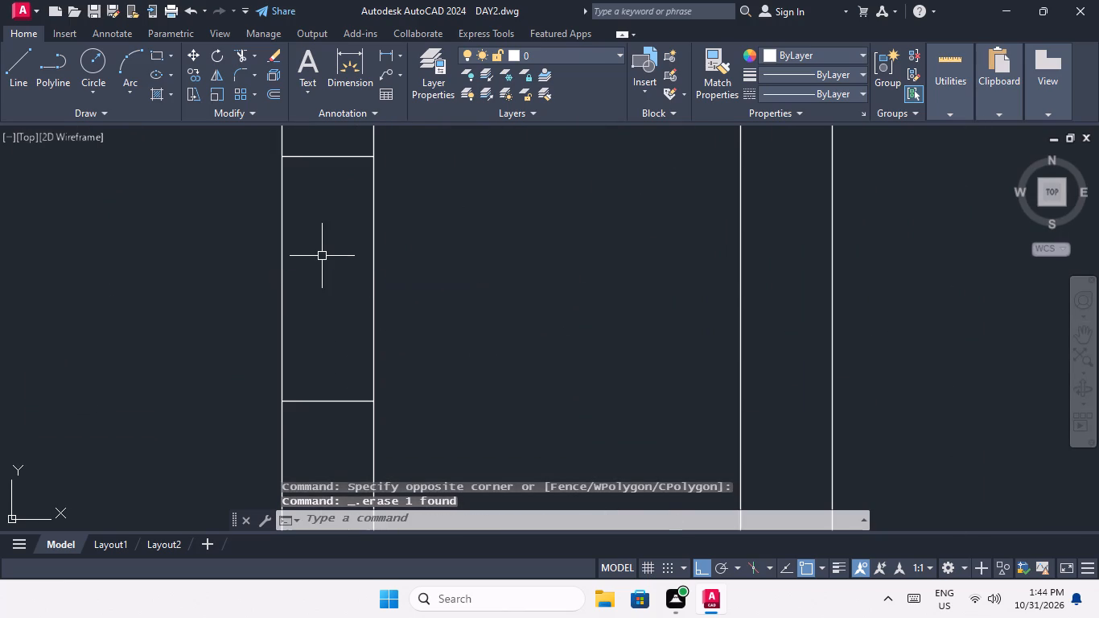
Erase the middle line between the two offset lines in the bottom-row right unit's small-room outer wall.
scroll(322, 256, down, 3)
middle_drag(456, 278, 172, 373)
scroll(665, 370, up, 3)
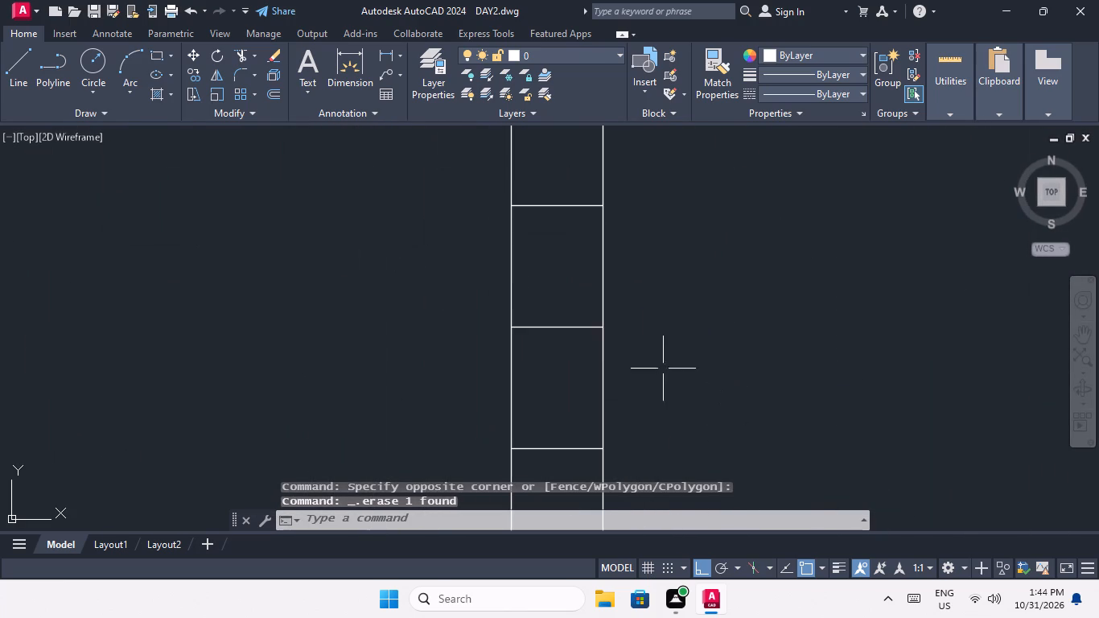
drag(582, 343, 576, 334)
click(547, 277)
key(Delete)
scroll(552, 297, down, 3)
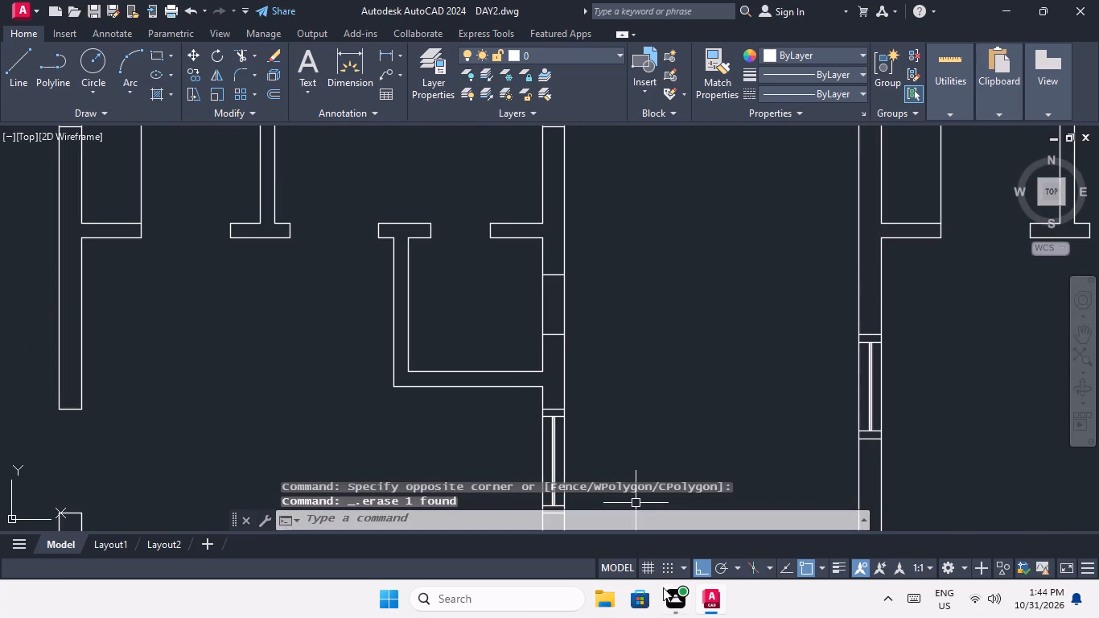
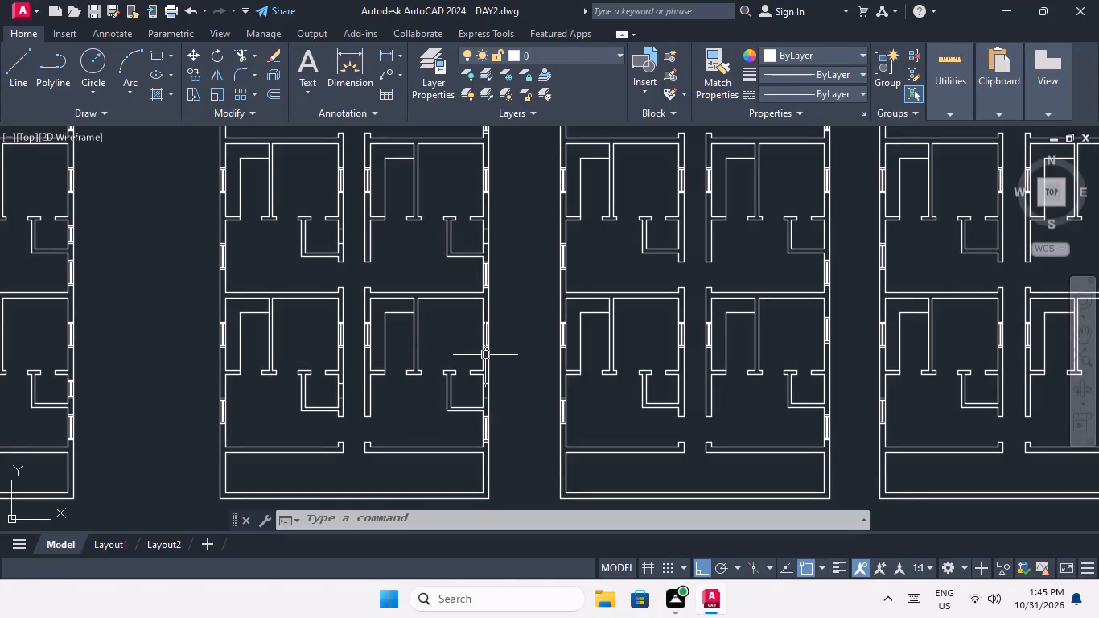
Offset both window opening lines in the bottom-row left unit's small-room corridor wall outward by 3".
key(Escape)
key(o)
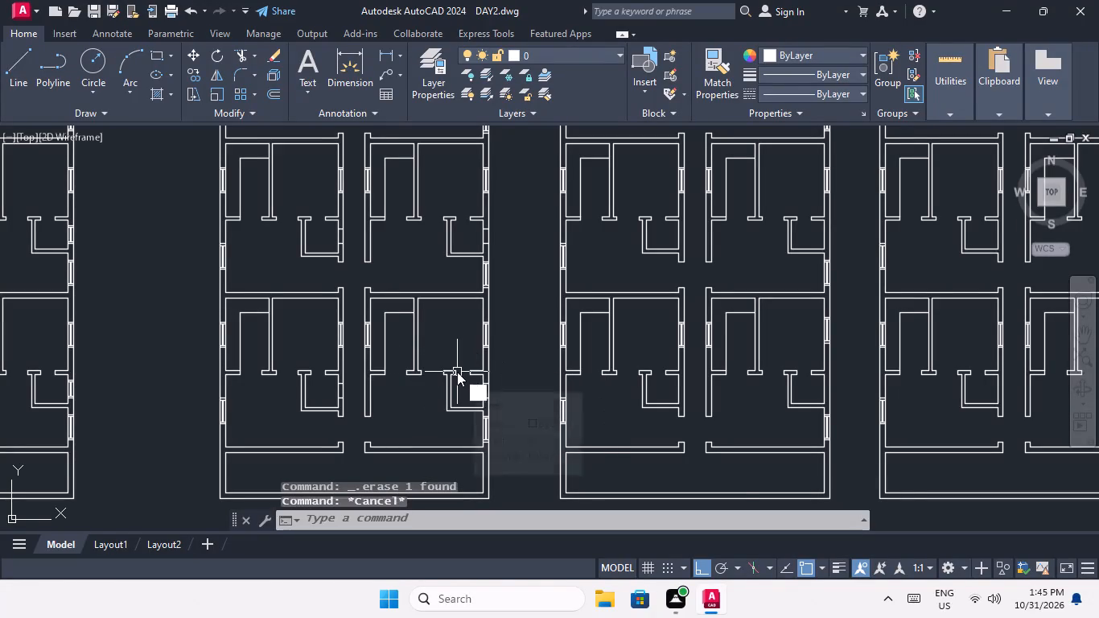
key(Return)
key(3)
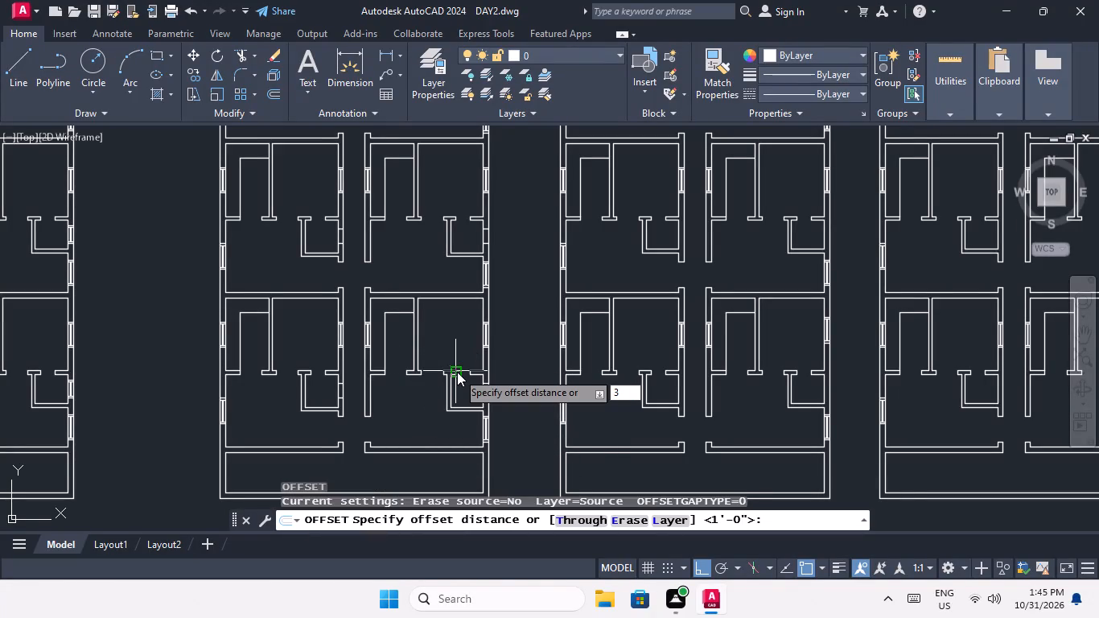
key(shift+quotedbl)
key(Return)
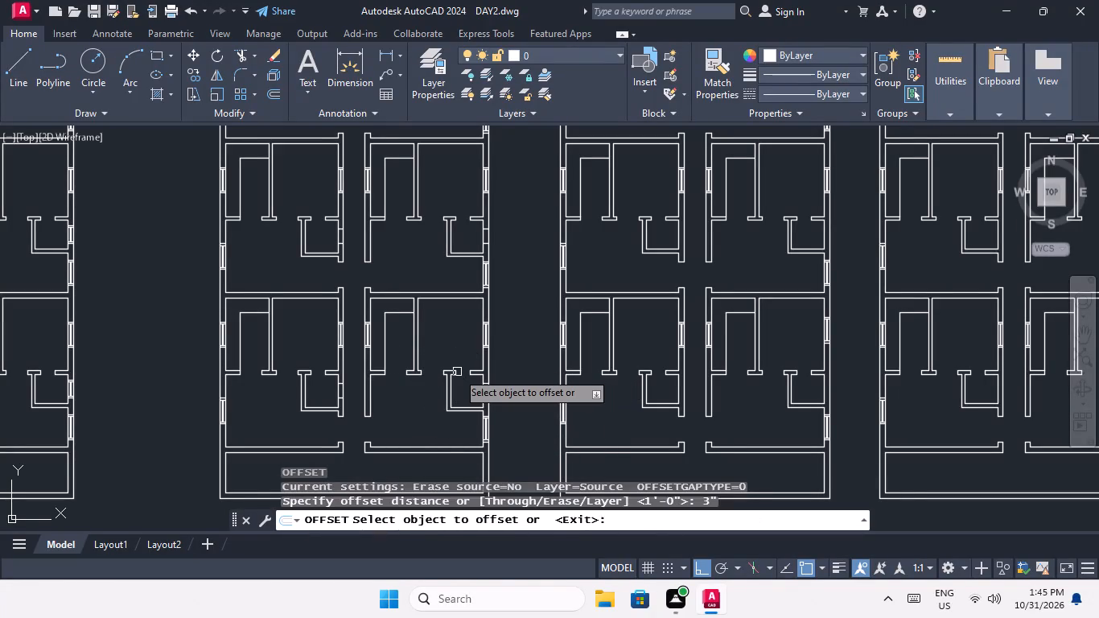
scroll(335, 400, up, 4)
scroll(373, 300, up, 1)
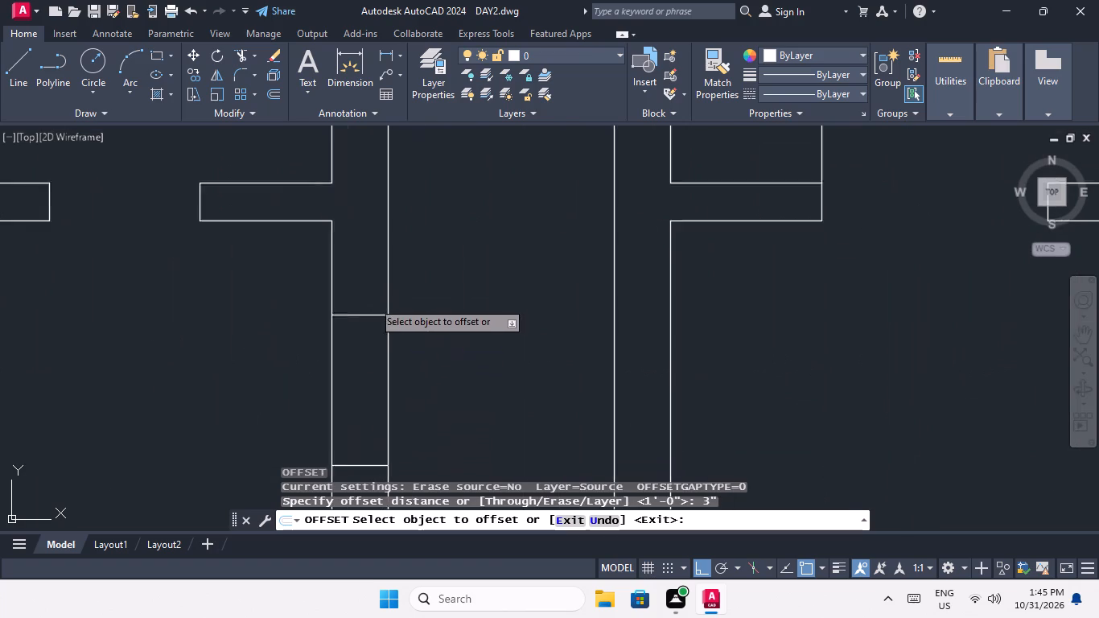
scroll(373, 301, up, 1)
click(355, 323)
click(362, 266)
scroll(362, 266, down, 3)
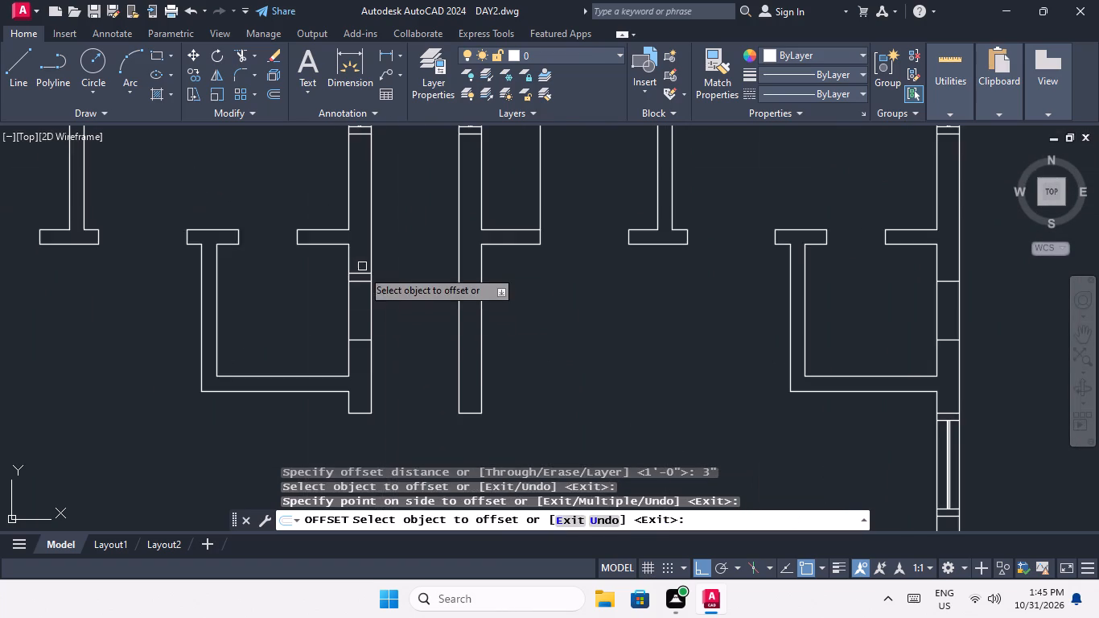
scroll(357, 336, up, 2)
drag(361, 348, 353, 379)
click(350, 433)
scroll(360, 336, down, 3)
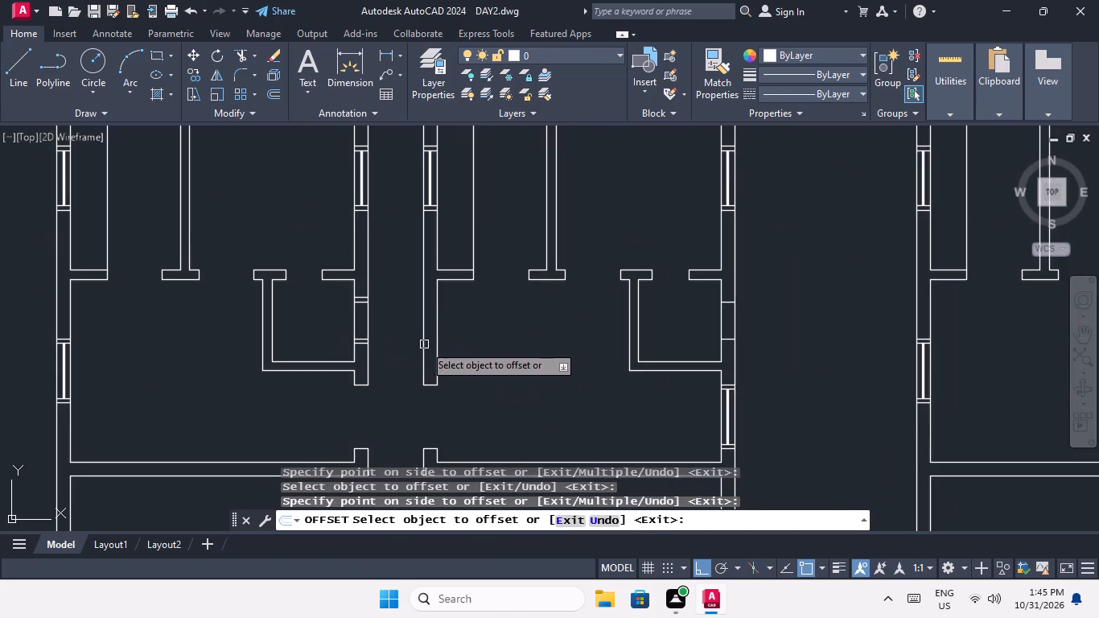
Offset both window opening lines in the bottom-row right unit's small-room outer wall outward by 3".
middle_drag(424, 344, 193, 349)
scroll(497, 311, up, 2)
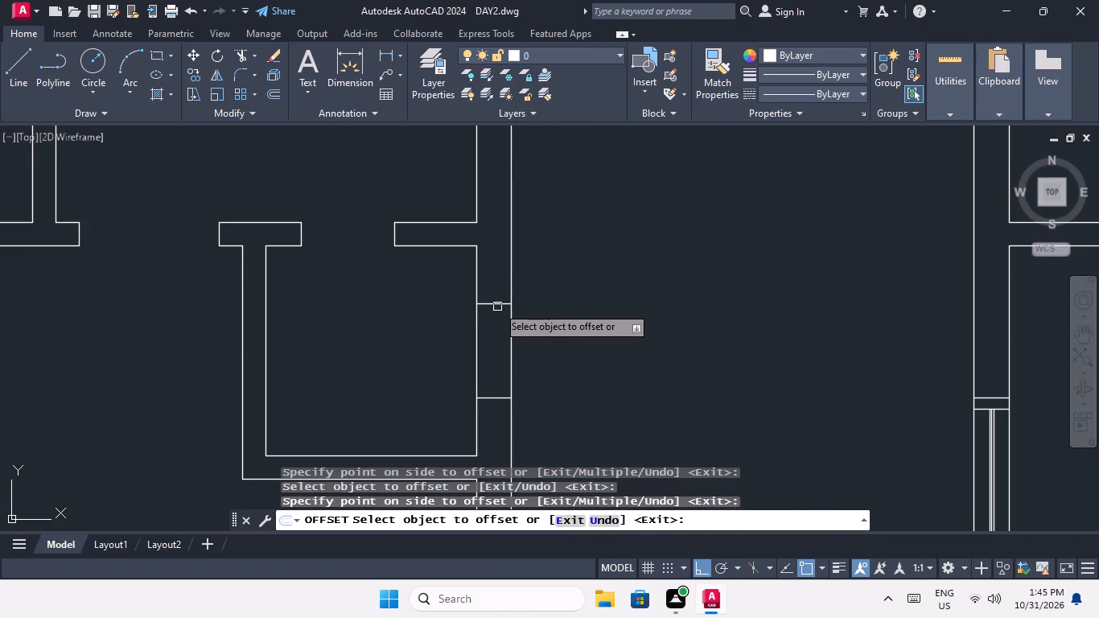
click(497, 305)
click(496, 271)
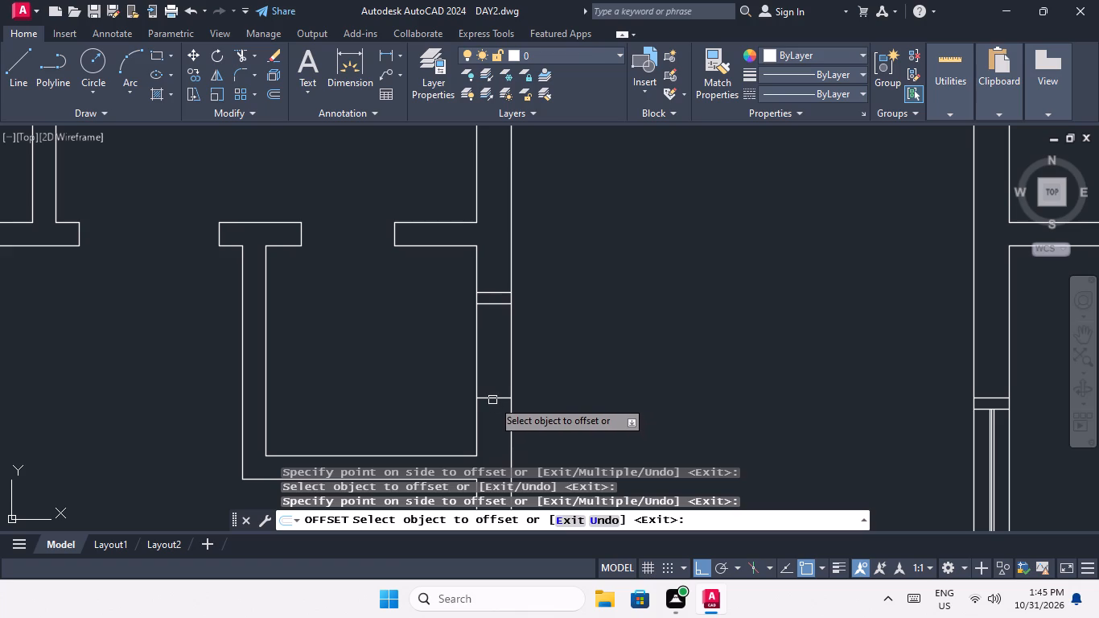
drag(492, 400, 489, 409)
click(492, 418)
scroll(514, 348, down, 3)
Offset both window opening lines in the third-row left unit's small-room corridor wall outward by 3".
middle_drag(543, 349, 541, 426)
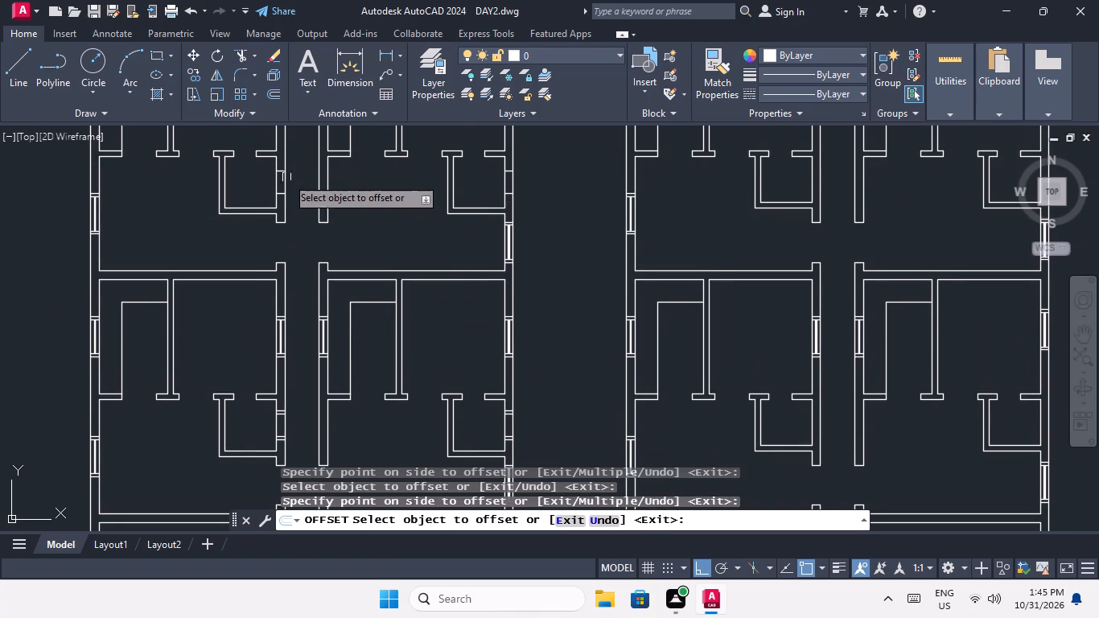
scroll(277, 168, up, 4)
click(289, 183)
click(290, 163)
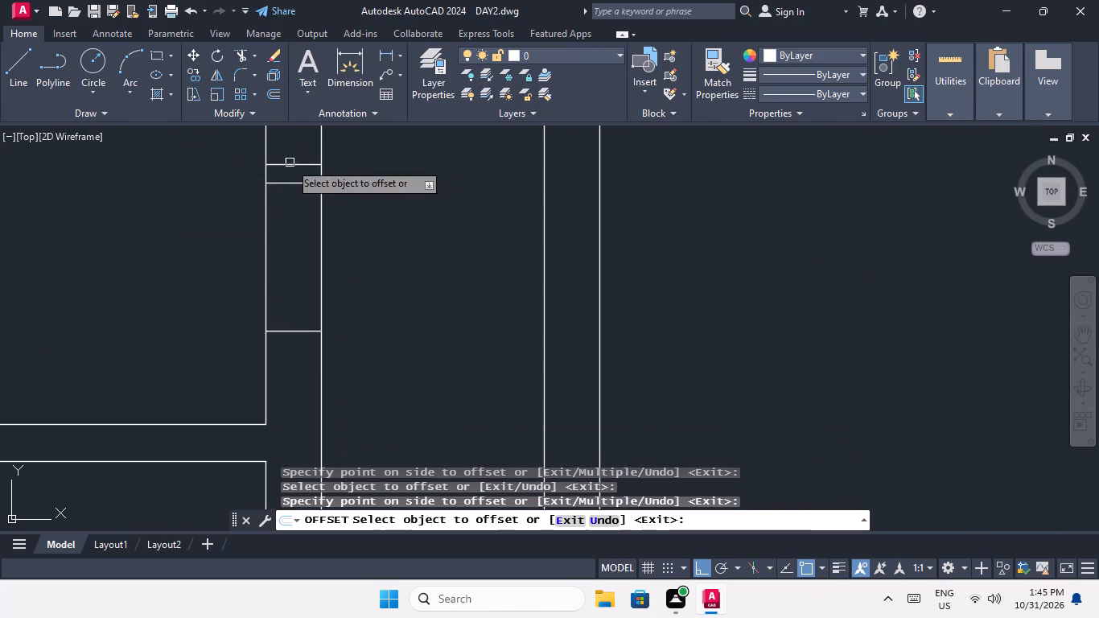
drag(292, 332, 294, 356)
click(297, 367)
scroll(302, 283, down, 4)
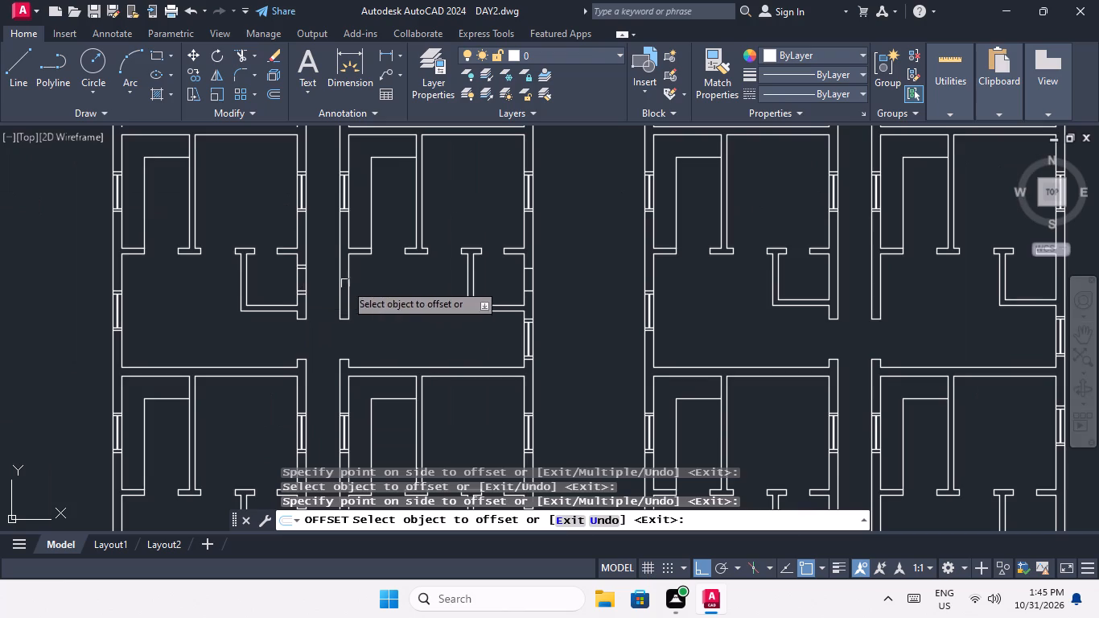
Offset both window opening lines in the third-row right unit's small-room outer wall outward by 3".
middle_drag(346, 283, 121, 283)
scroll(294, 271, up, 4)
drag(356, 260, 354, 255)
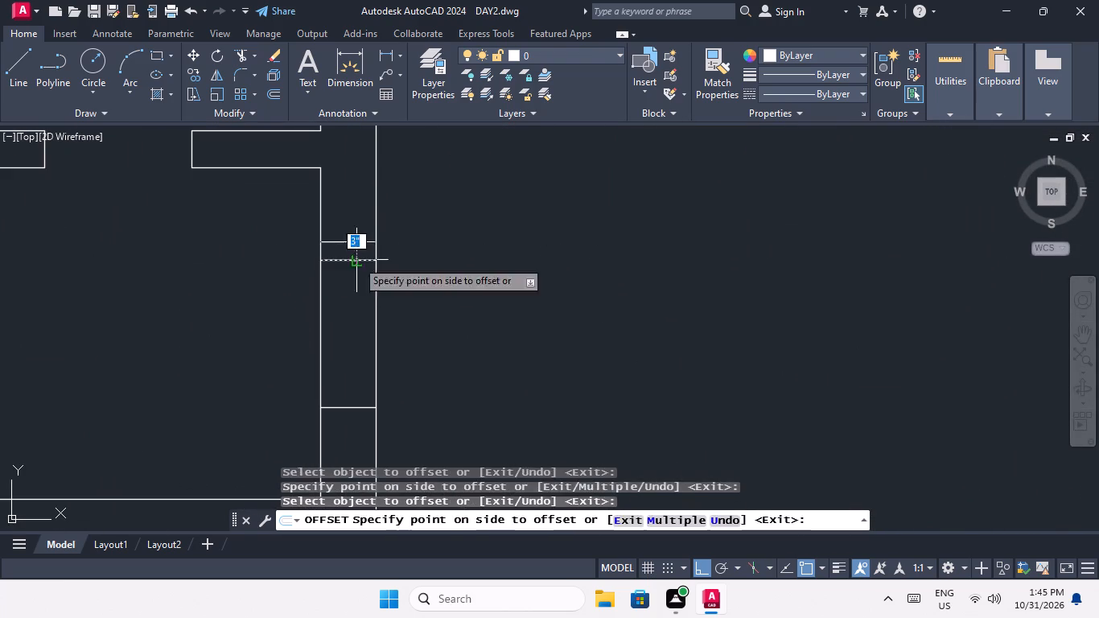
drag(354, 255, 354, 249)
drag(354, 214, 352, 231)
drag(351, 409, 349, 419)
click(349, 427)
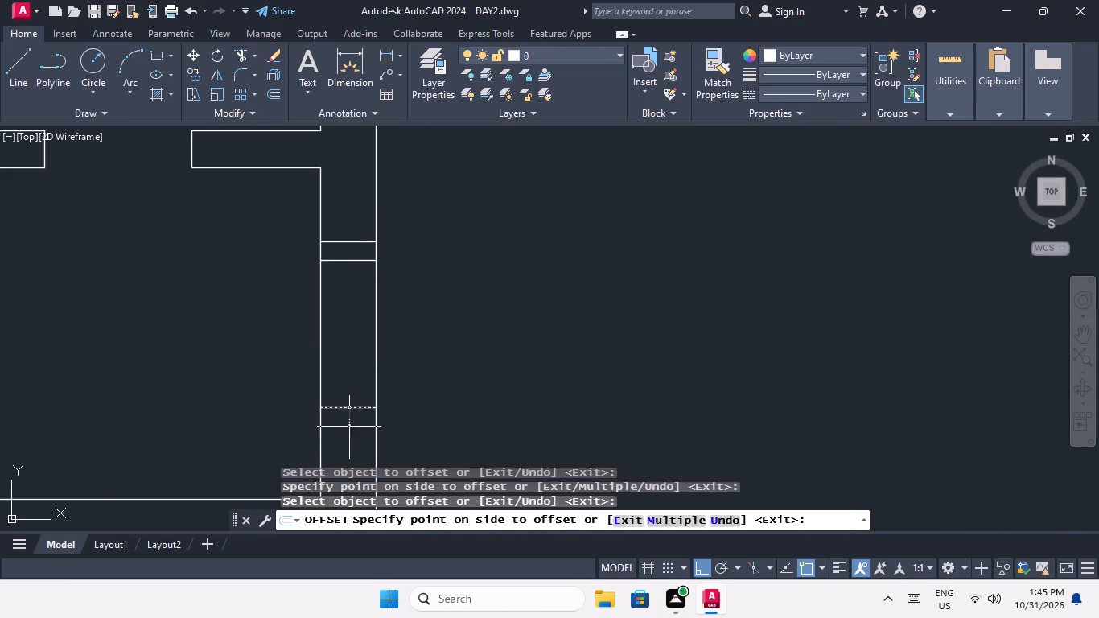
scroll(354, 328, down, 4)
Offset both window opening lines in the second-row left unit's small-room corridor wall outward by 3".
middle_drag(401, 291, 443, 385)
middle_drag(259, 246, 427, 323)
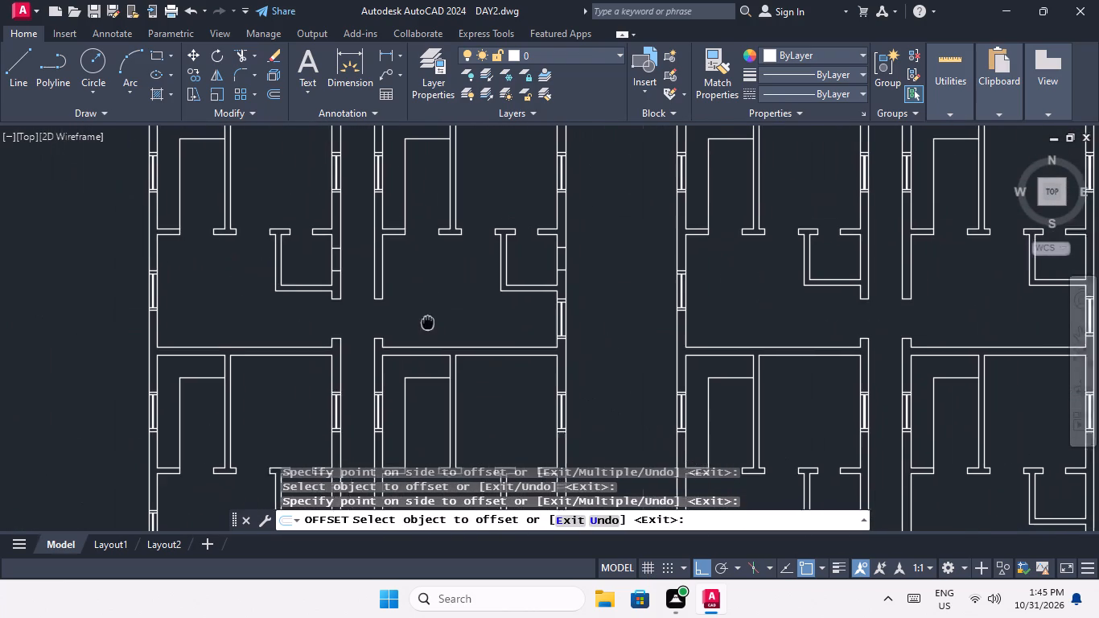
middle_drag(427, 323, 434, 324)
scroll(352, 250, up, 4)
drag(315, 258, 317, 249)
click(321, 208)
scroll(313, 210, down, 3)
scroll(302, 261, up, 2)
drag(334, 254, 339, 306)
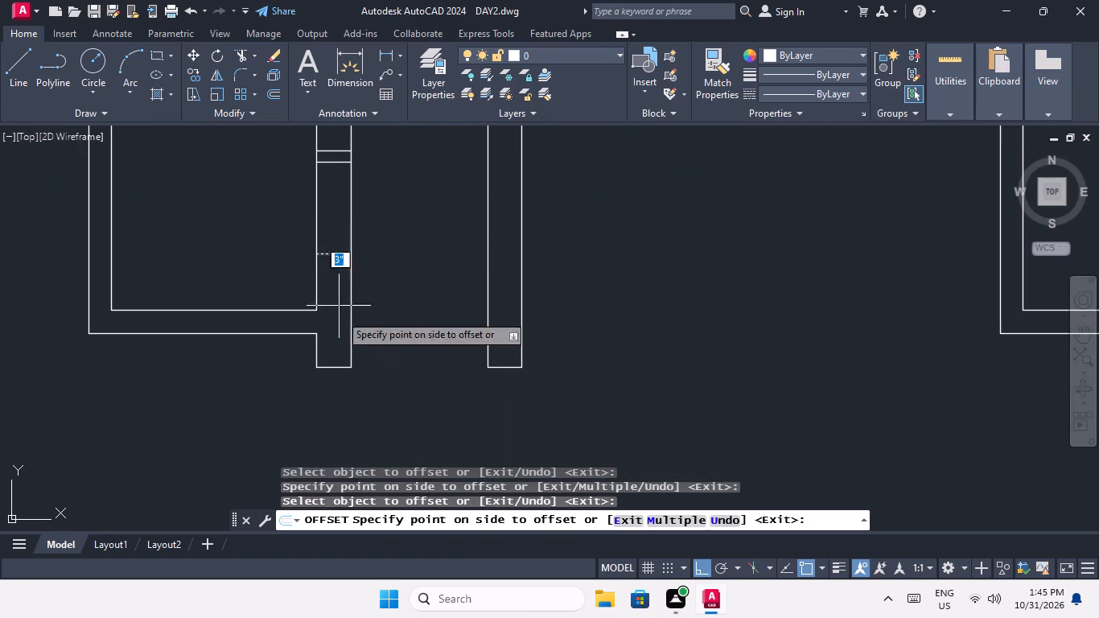
drag(342, 324, 342, 312)
scroll(337, 271, down, 3)
Offset both window opening lines in the second-row right unit's small-room outer wall outward by 3".
middle_drag(485, 268, 275, 321)
scroll(351, 292, up, 3)
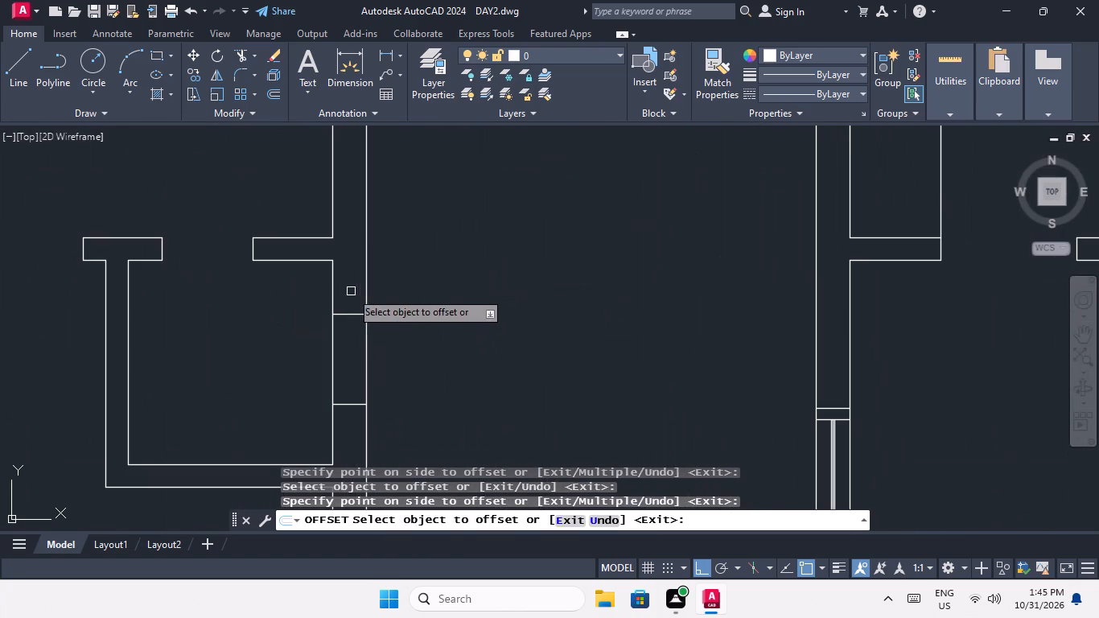
drag(350, 314, 352, 295)
drag(353, 268, 353, 286)
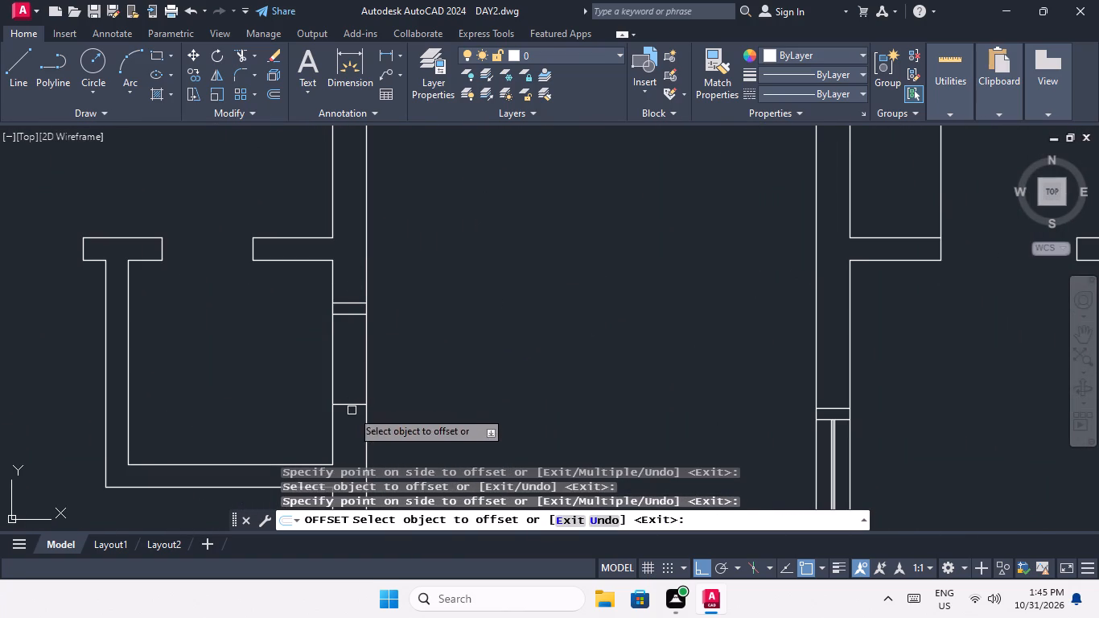
drag(352, 402, 351, 414)
click(351, 418)
scroll(370, 325, down, 3)
Offset both window opening lines in the top-row left unit's small-room corridor wall outward by 3".
middle_drag(397, 339, 406, 383)
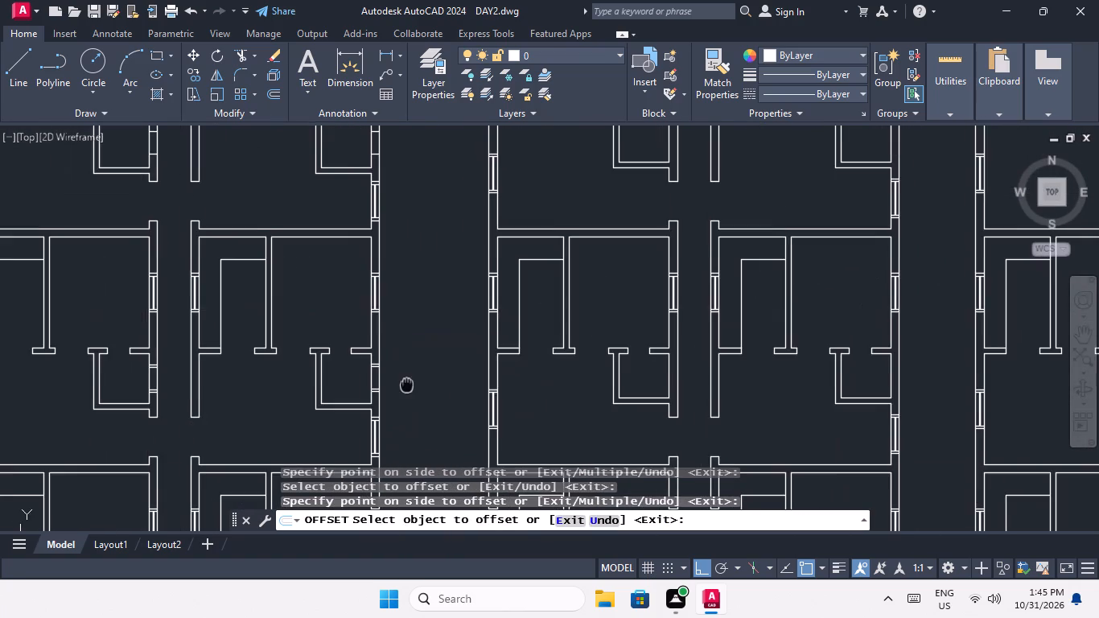
middle_drag(406, 383, 406, 384)
middle_drag(423, 326, 457, 373)
scroll(187, 183, up, 3)
click(187, 175)
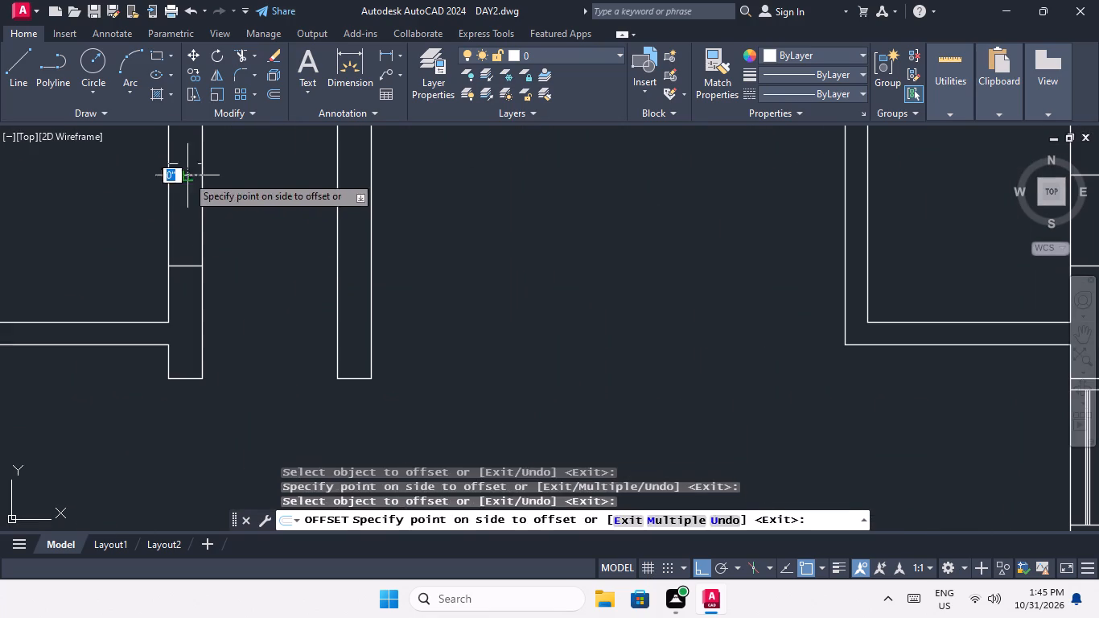
drag(182, 157, 182, 165)
drag(187, 266, 184, 300)
click(184, 302)
scroll(185, 282, down, 3)
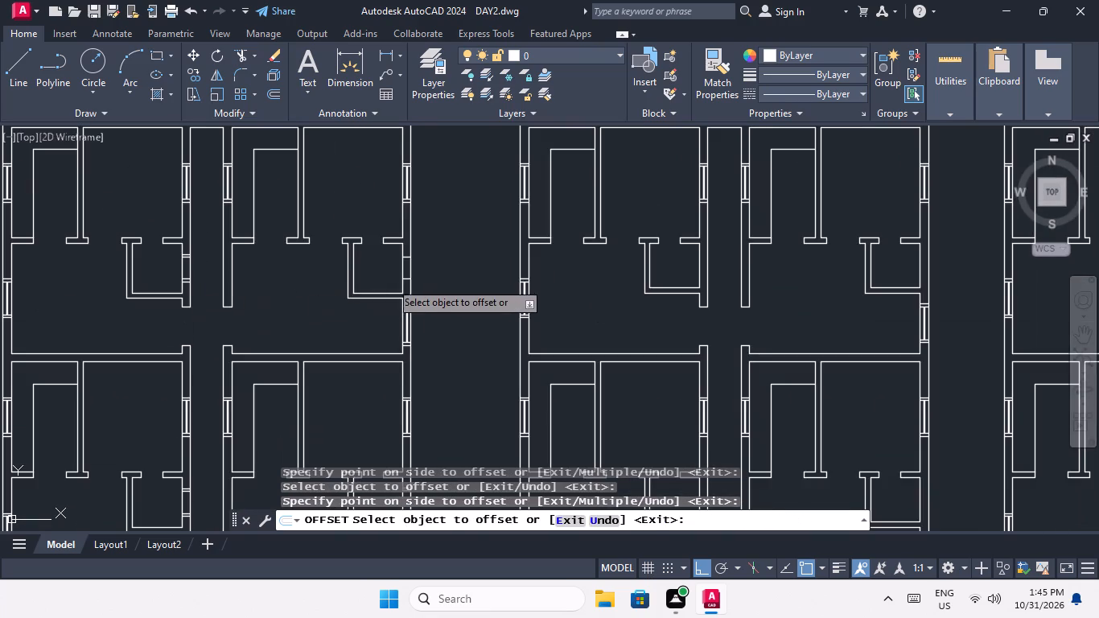
Offset both window opening lines in the top-row right unit's small-room outer wall outward by 3".
scroll(407, 257, up, 3)
click(407, 257)
click(402, 237)
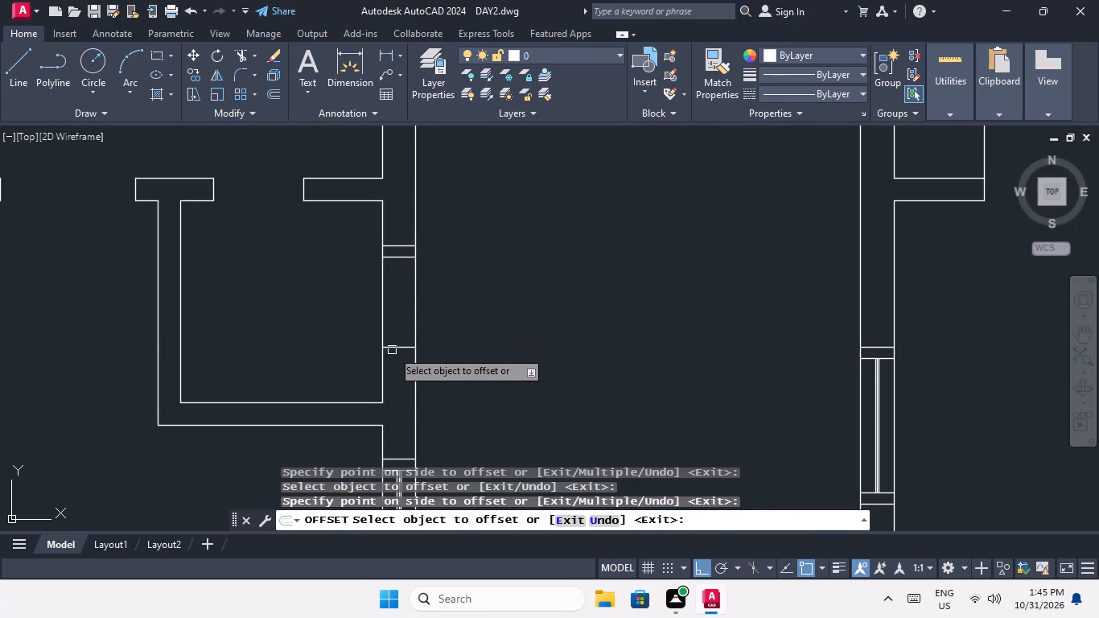
drag(401, 346, 402, 364)
click(405, 375)
scroll(415, 292, down, 2)
middle_drag(448, 288, 493, 290)
scroll(484, 270, down, 1)
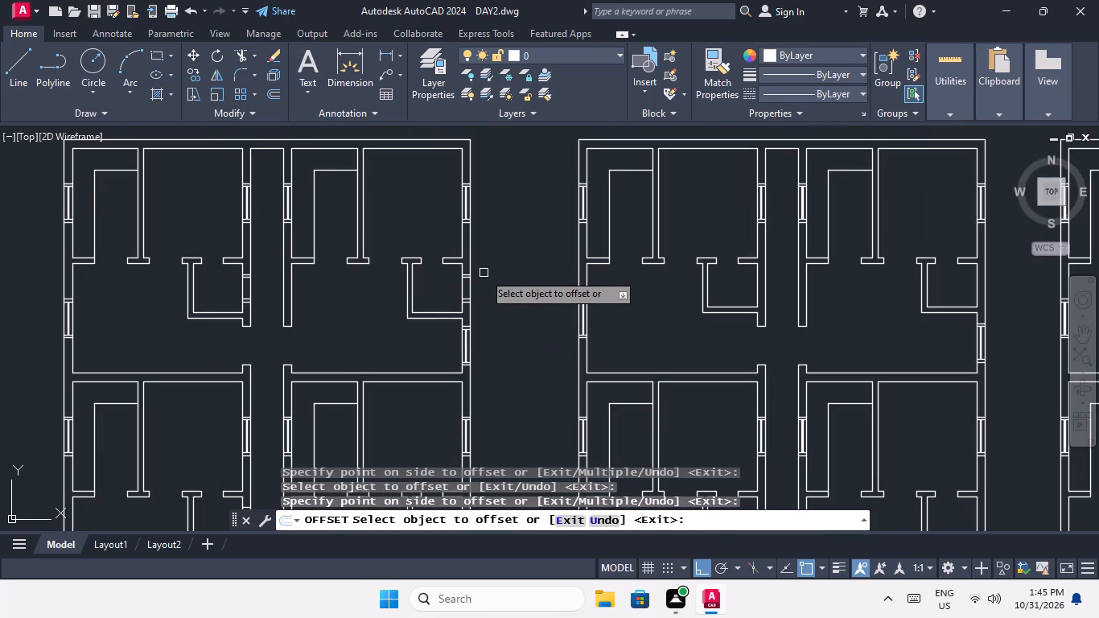
key(Escape)
key(Escape)
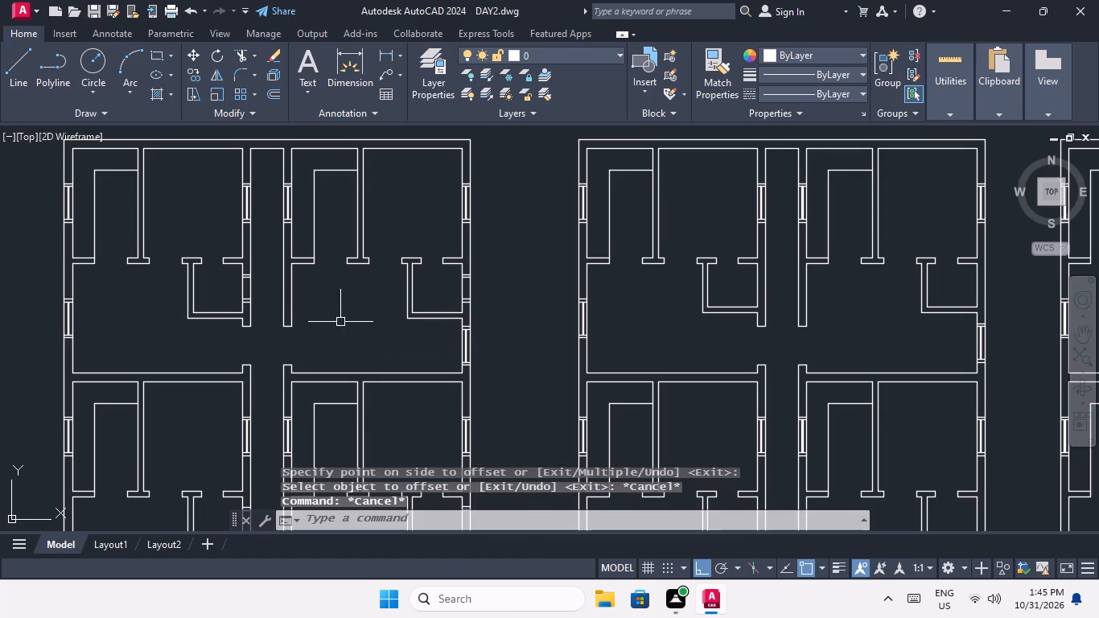
Draw a line joining the midpoints of the inner window lines in the top-row left unit's small-room corridor wall.
key(l)
key(space)
scroll(231, 279, up, 5)
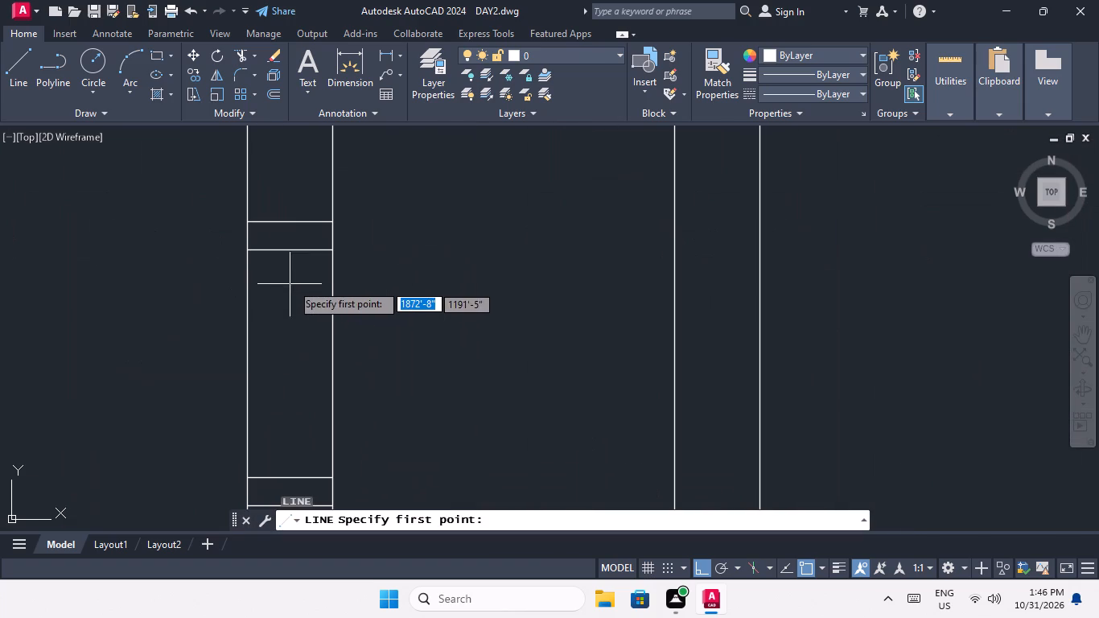
drag(295, 253, 294, 266)
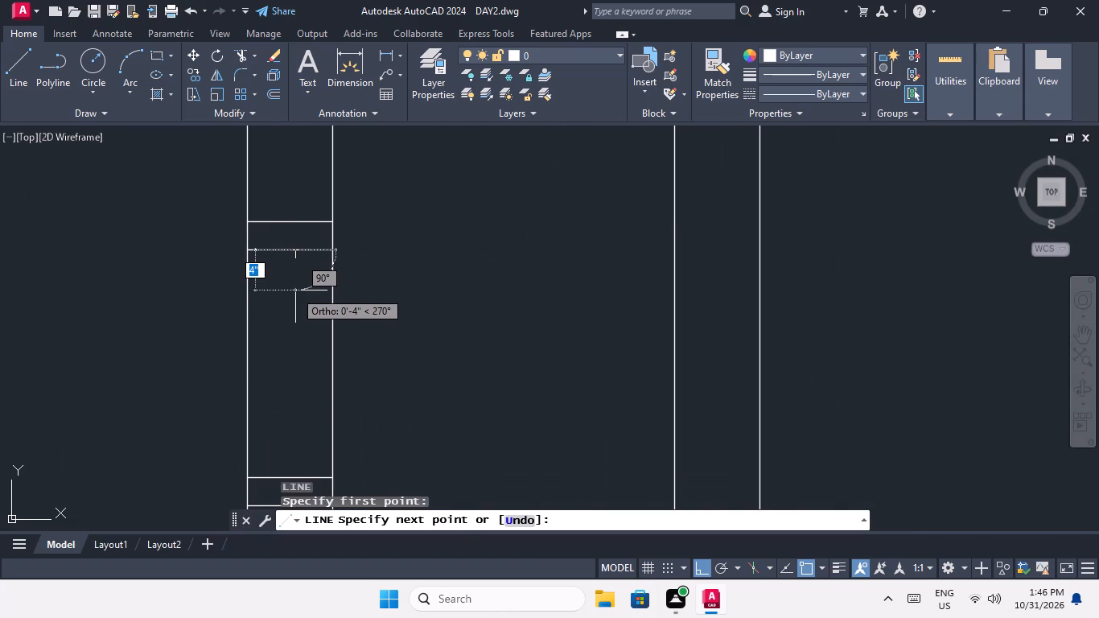
key(ctrl+z)
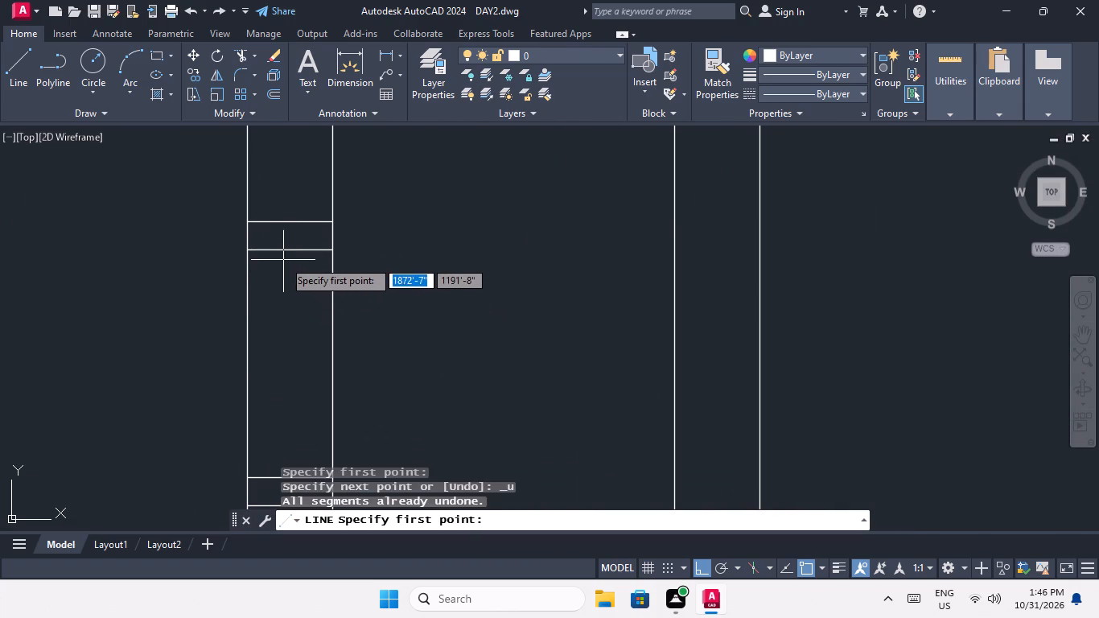
drag(286, 249, 287, 278)
middle_drag(299, 375, 298, 254)
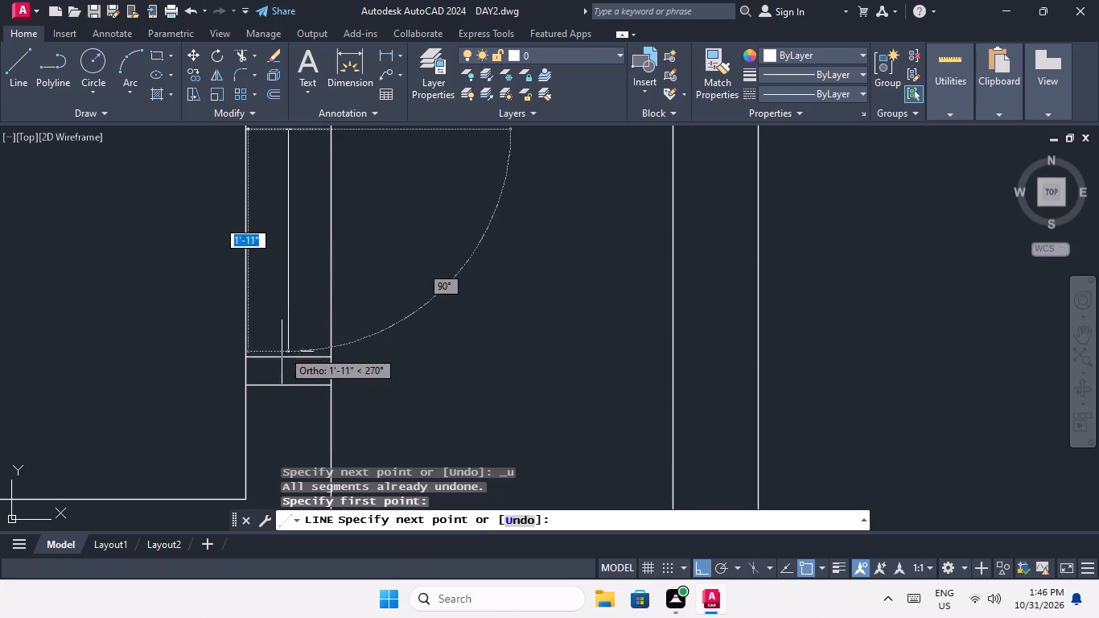
click(293, 357)
key(space)
Draw a 2' line joining the midpoints of the inner window lines in the top-row right unit's small-room outer wall.
scroll(294, 338, down, 5)
middle_drag(356, 343, 204, 340)
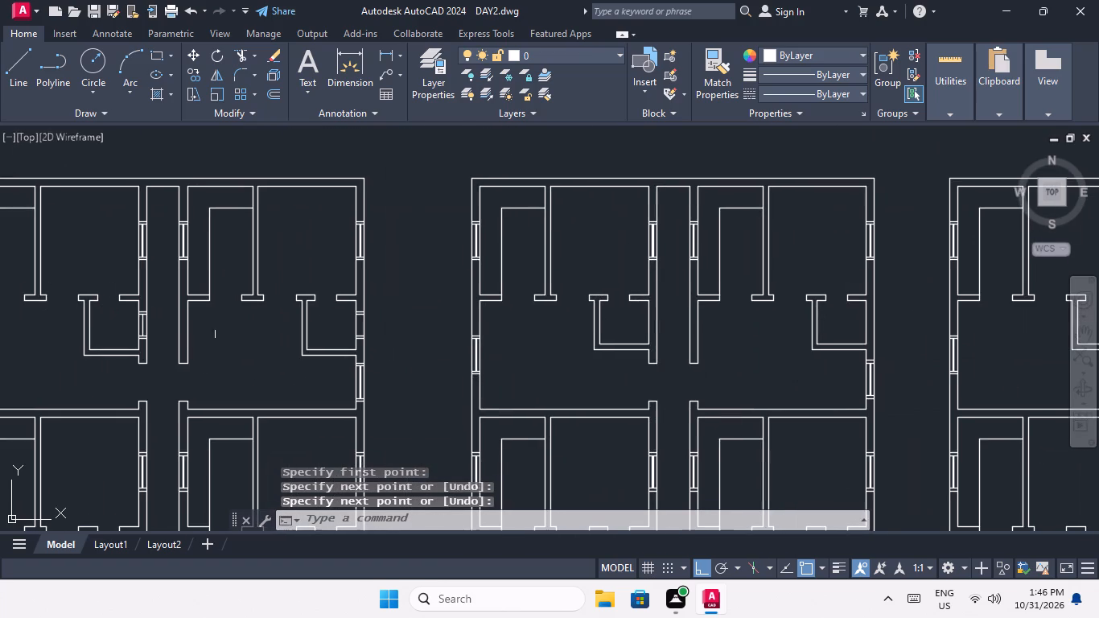
key(space)
scroll(353, 318, up, 5)
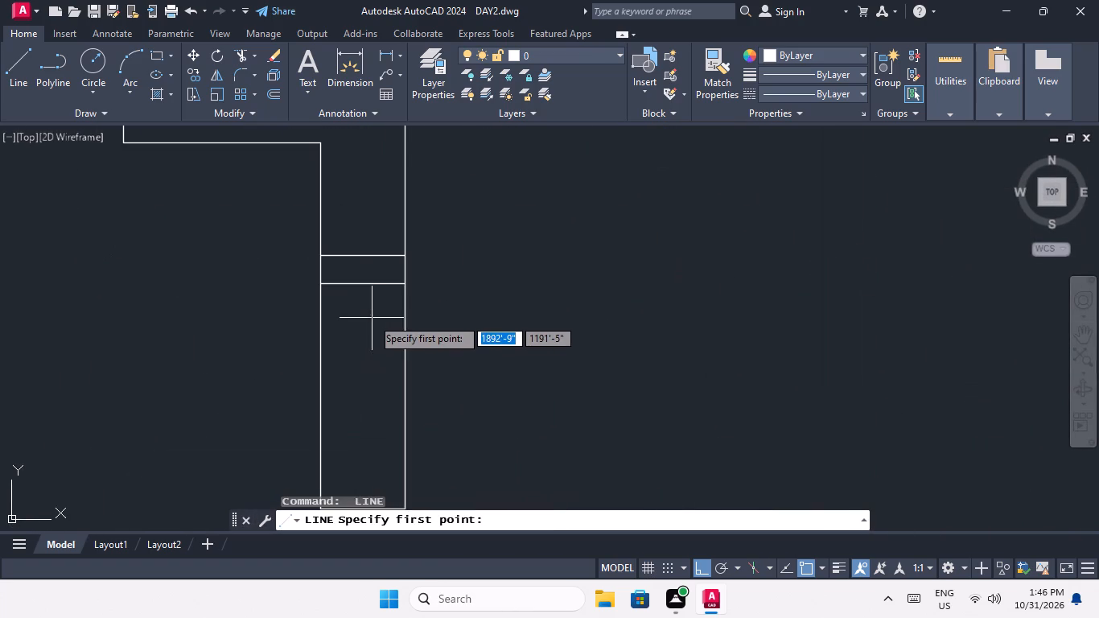
middle_drag(371, 317, 348, 213)
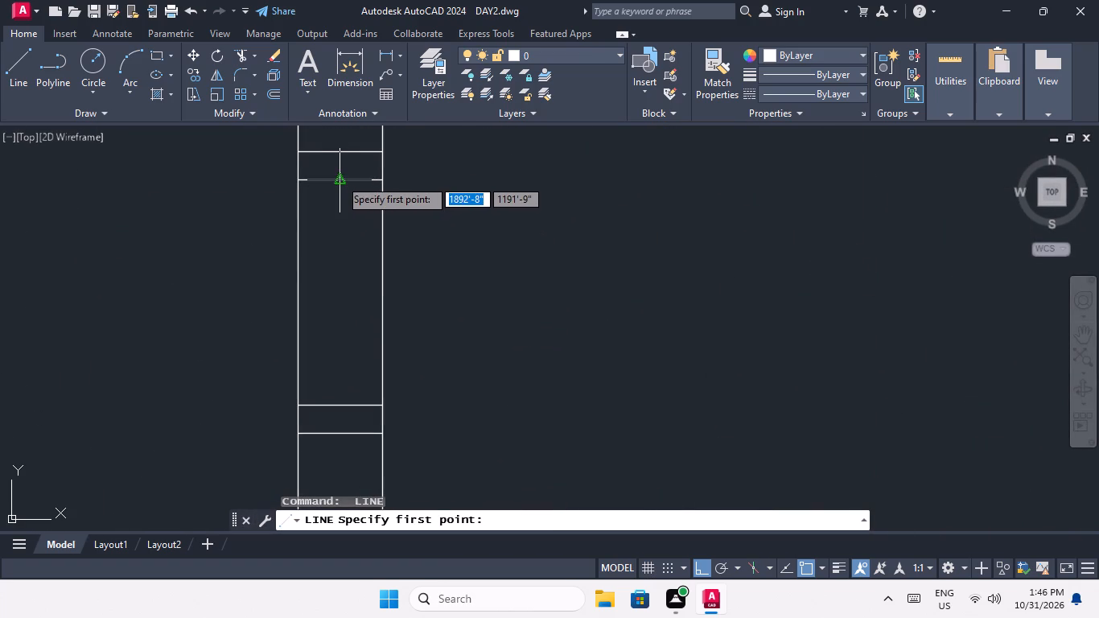
drag(340, 179, 340, 186)
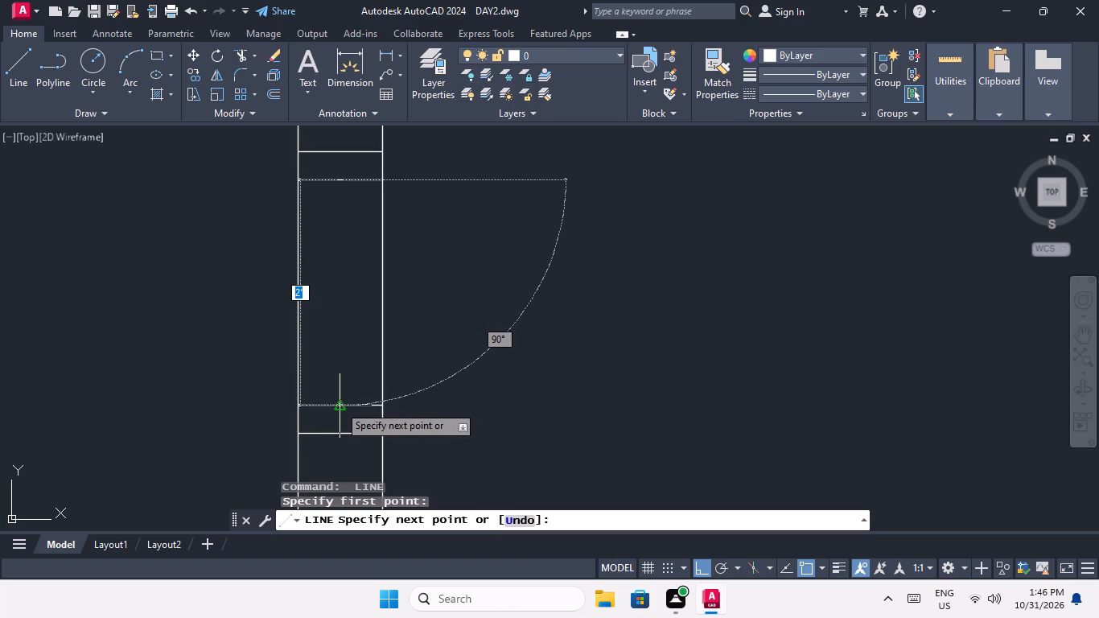
click(340, 406)
key(space)
Draw a line joining the midpoints of the inner window lines in the second-row left unit's small-room corridor wall.
scroll(348, 293, down, 4)
middle_drag(297, 339, 438, 256)
scroll(432, 256, down, 1)
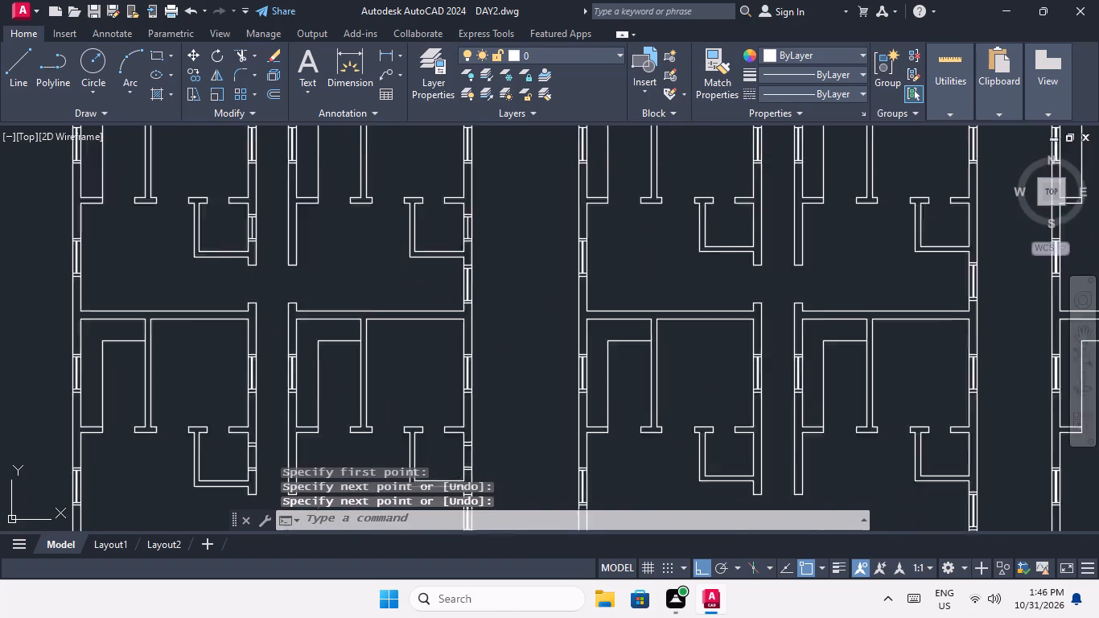
scroll(431, 257, down, 1)
middle_drag(381, 345, 416, 262)
key(space)
scroll(359, 296, up, 4)
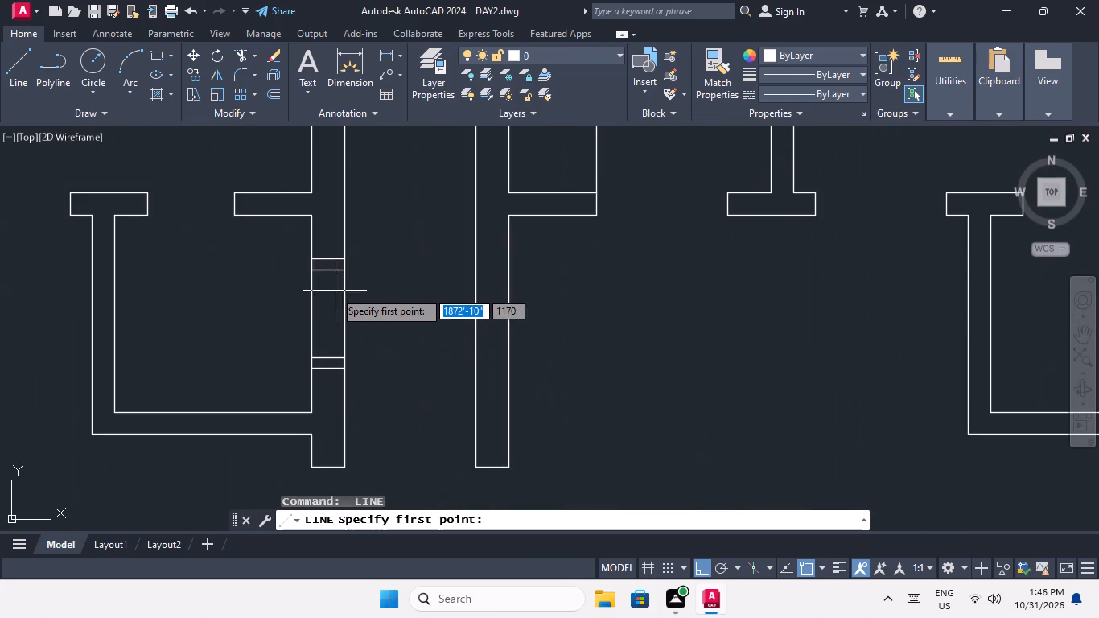
scroll(332, 282, up, 1)
middle_drag(332, 282, 328, 233)
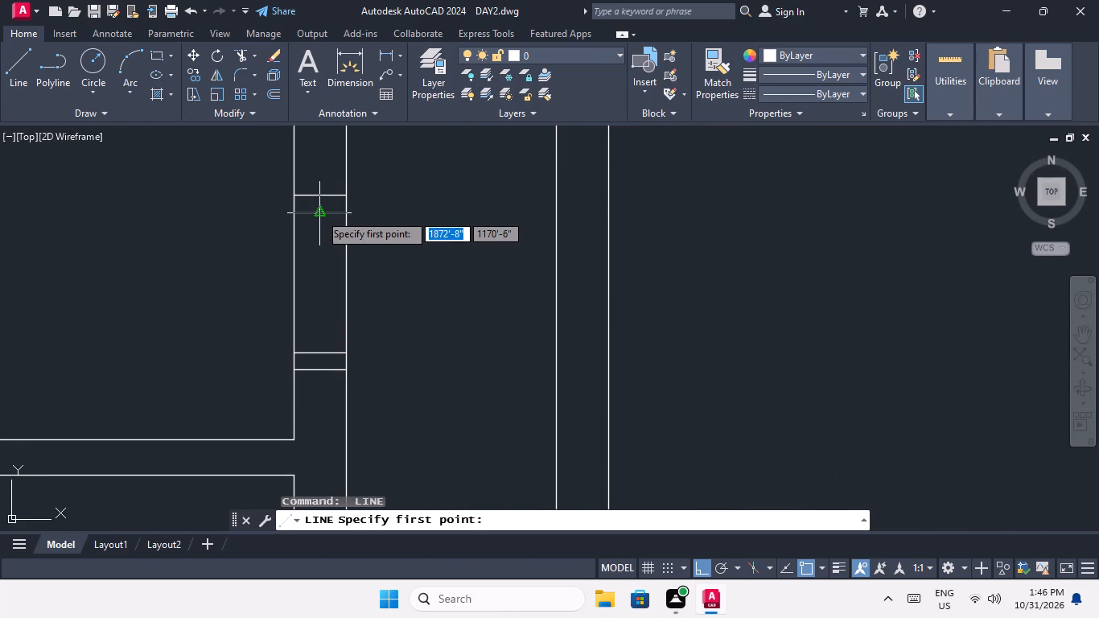
click(319, 213)
click(318, 355)
key(space)
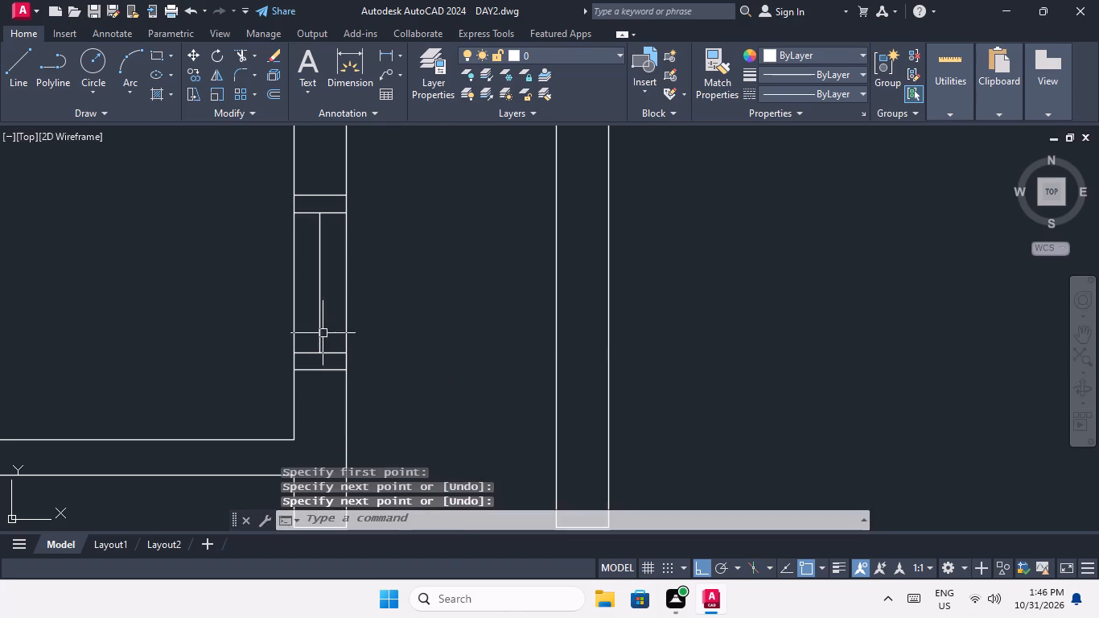
Draw a line joining the midpoints of the inner window lines in the second-row right unit's small-room outer wall.
scroll(323, 333, down, 4)
middle_drag(393, 331, 123, 338)
key(space)
scroll(267, 331, up, 3)
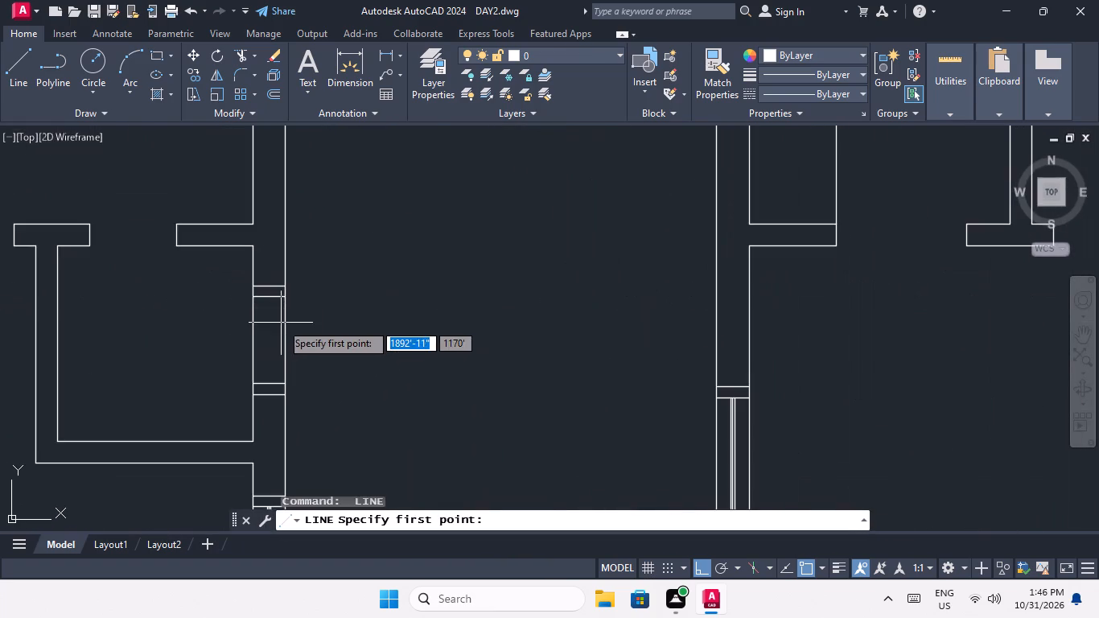
scroll(281, 318, up, 2)
middle_drag(278, 313, 286, 212)
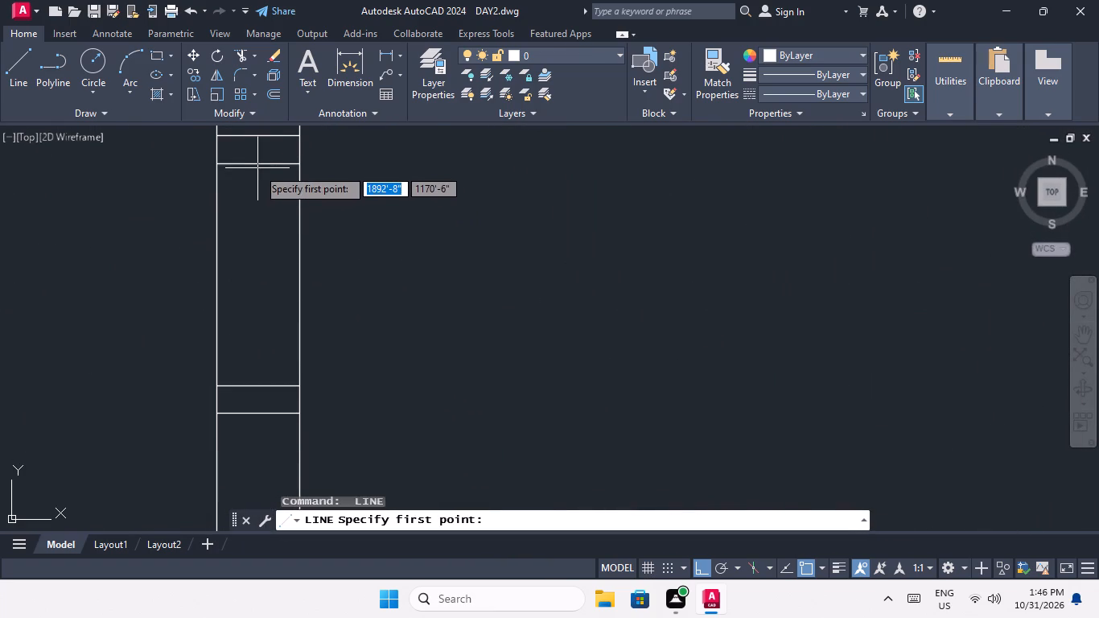
click(261, 165)
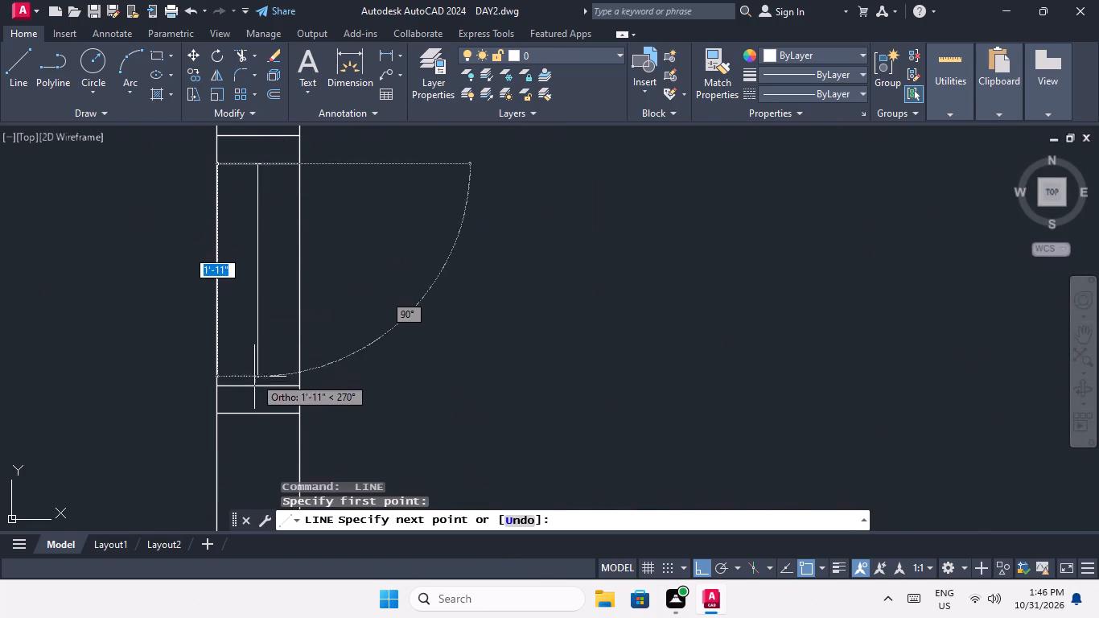
click(257, 389)
key(space)
Draw a line joining the midpoints of the inner window lines in the third-row left unit's small-room corridor wall.
scroll(288, 299, down, 4)
middle_drag(292, 328, 326, 305)
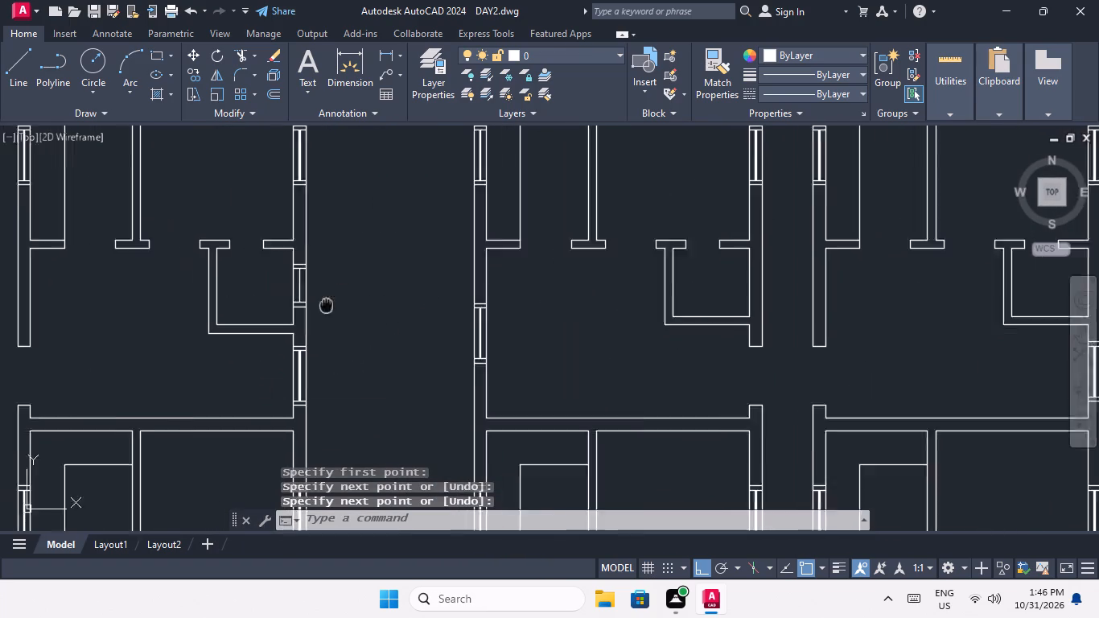
middle_drag(326, 305, 385, 263)
scroll(381, 260, down, 2)
middle_drag(326, 338, 411, 268)
scroll(325, 322, up, 3)
key(space)
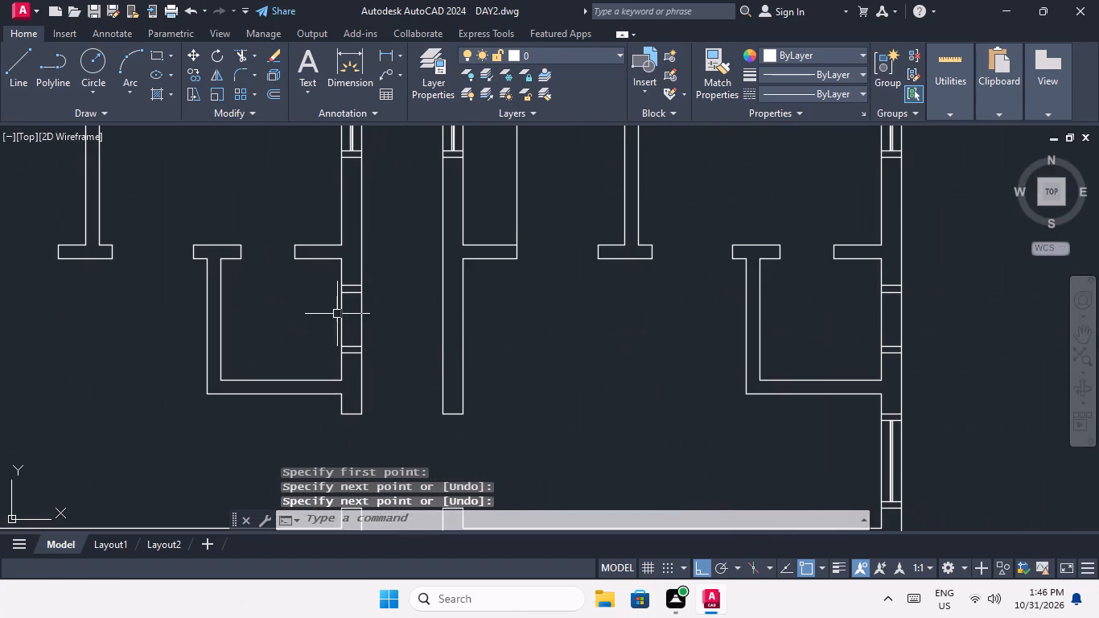
scroll(347, 307, up, 2)
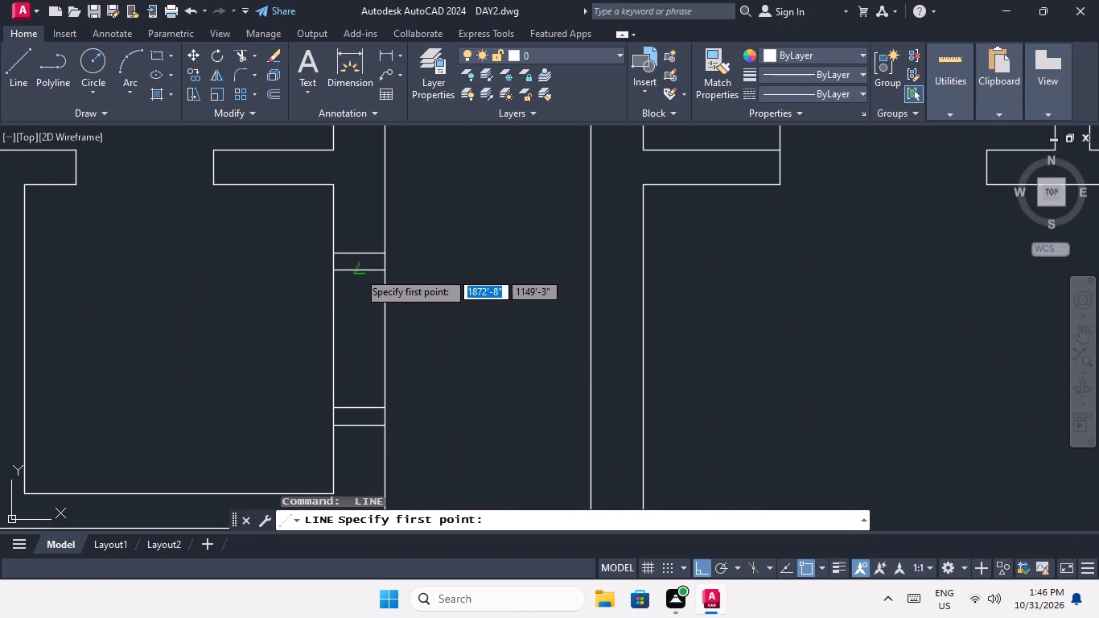
click(358, 271)
click(361, 407)
key(space)
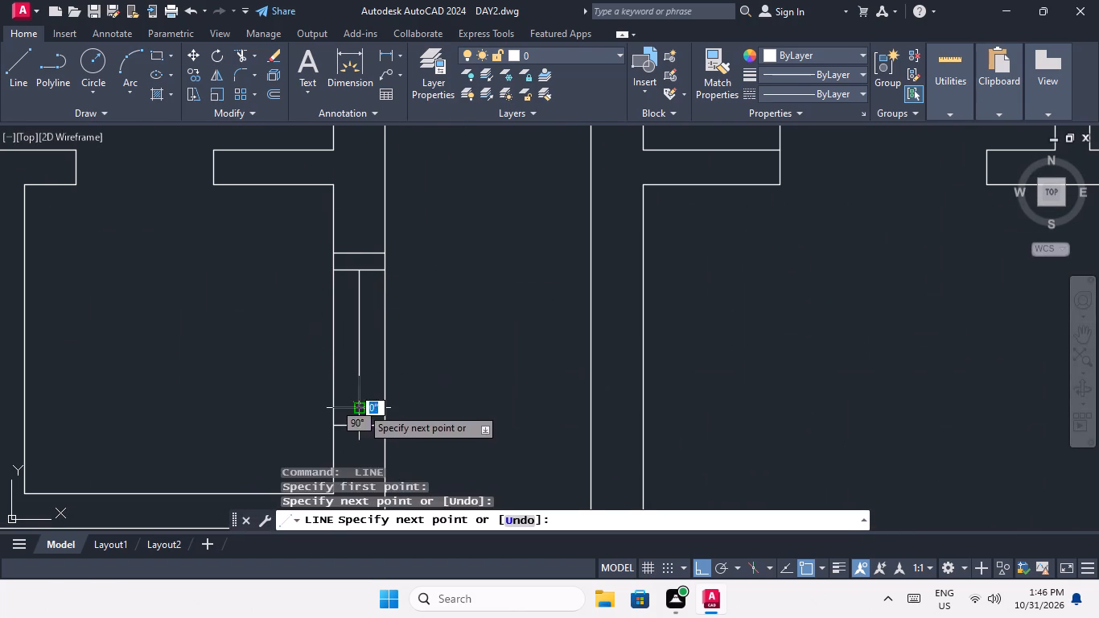
Draw a line joining the midpoints of the inner window lines in the third-row right unit's small-room outer wall.
scroll(368, 327, down, 4)
middle_drag(466, 369, 184, 340)
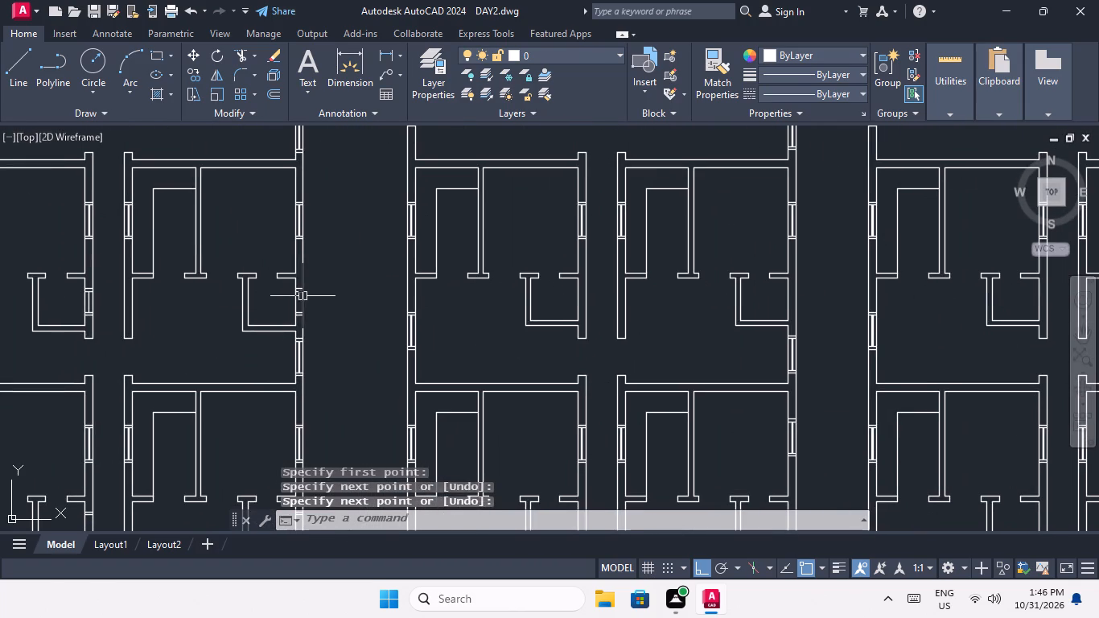
key(space)
scroll(295, 293, up, 4)
middle_drag(290, 299, 270, 219)
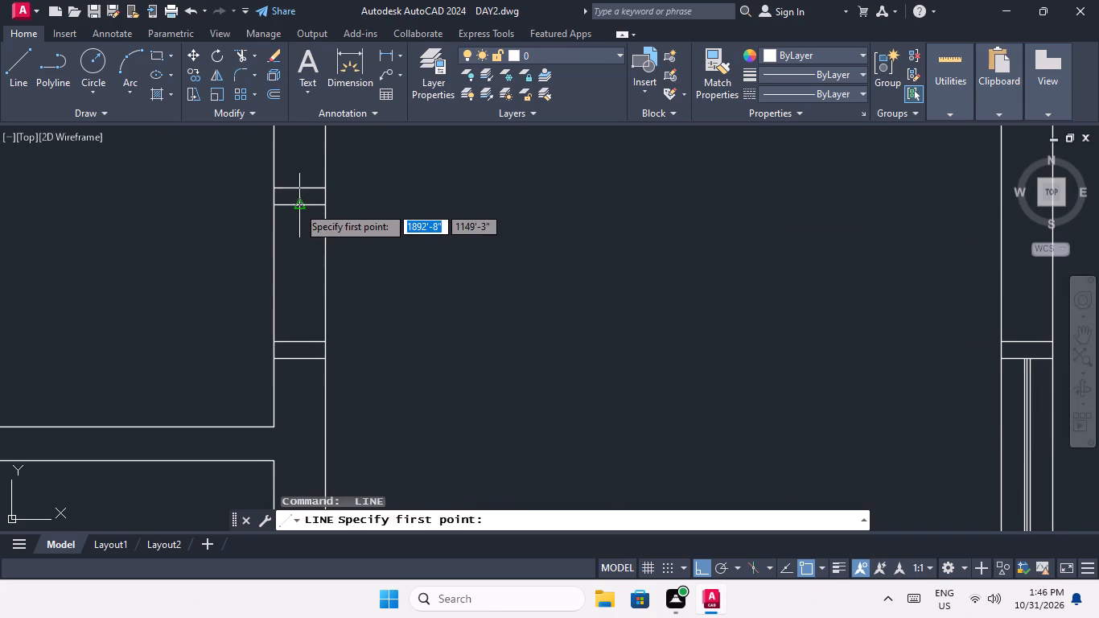
drag(297, 206, 297, 218)
click(298, 340)
key(space)
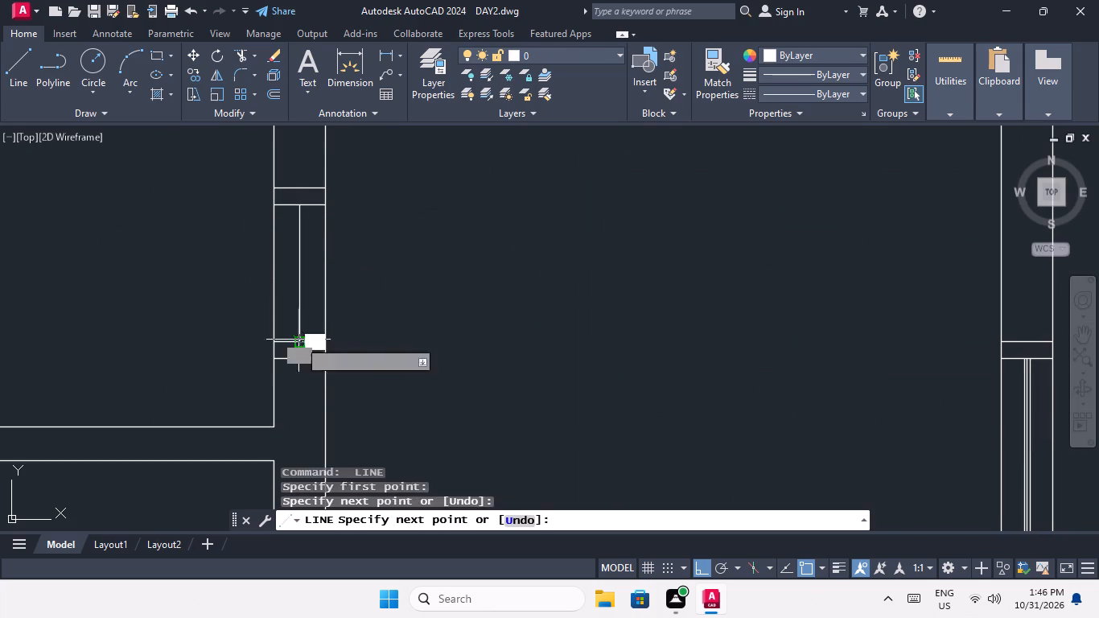
Draw a line from the upper inner window line's midpoint towards the lower one in the bottom-row left unit's small-room corridor wall.
scroll(304, 235, down, 4)
middle_drag(285, 299, 366, 233)
middle_drag(169, 398, 202, 331)
scroll(208, 334, up, 3)
key(space)
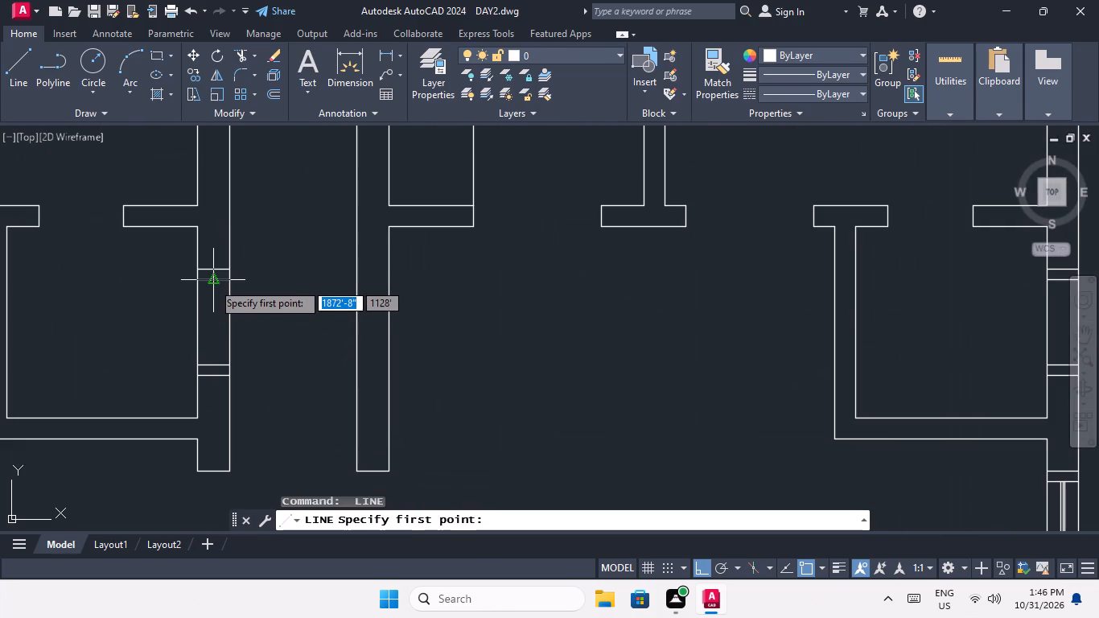
click(214, 281)
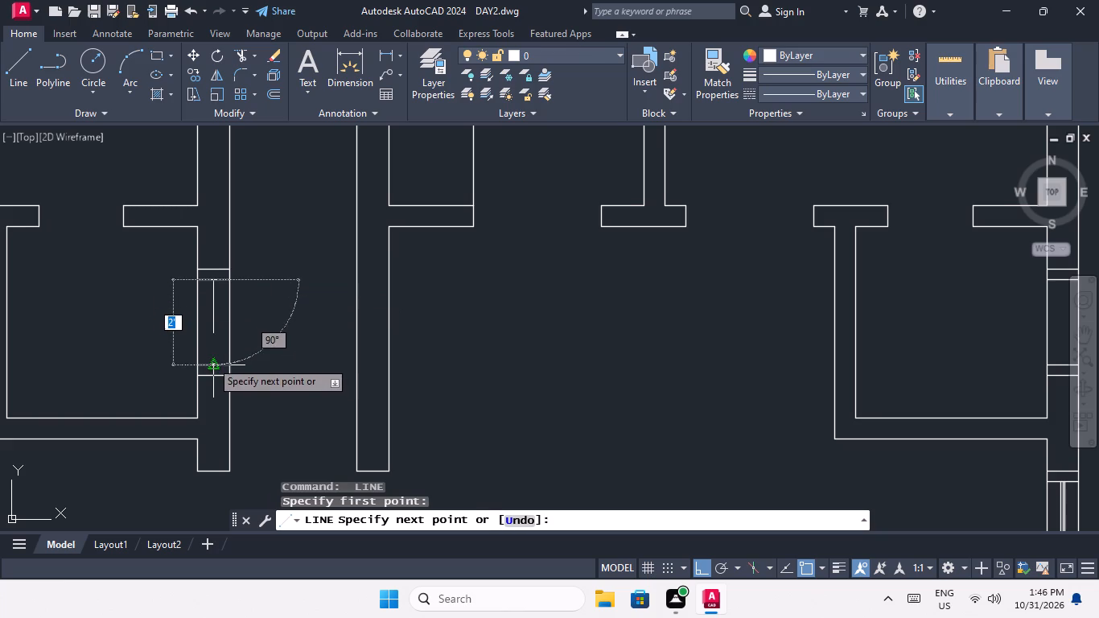
click(212, 360)
key(space)
scroll(228, 312, down, 4)
scroll(229, 330, up, 4)
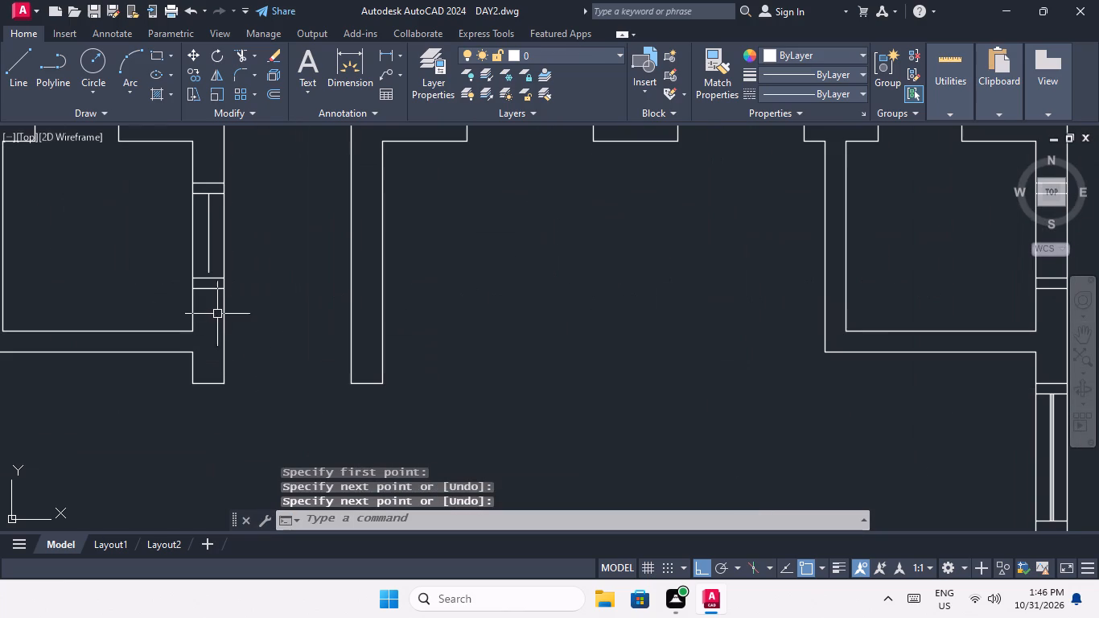
Extend the bottom-row left unit's small-room window centre line down to the lower inner window line.
key(Escape)
key(Escape)
key(Escape)
key(e)
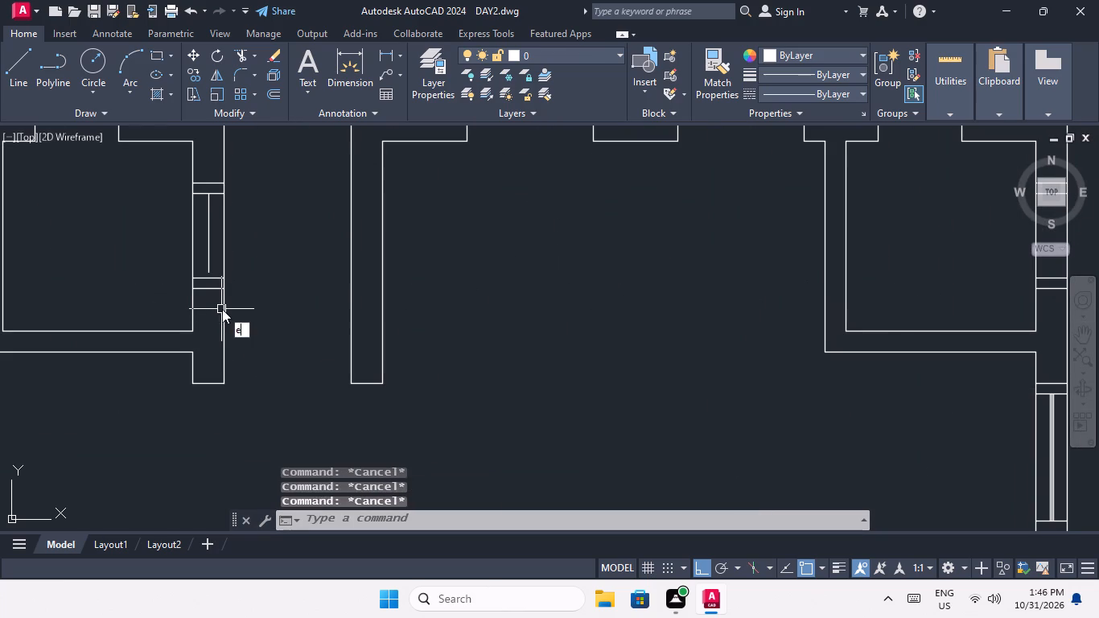
key(x)
key(space)
key(space)
click(210, 263)
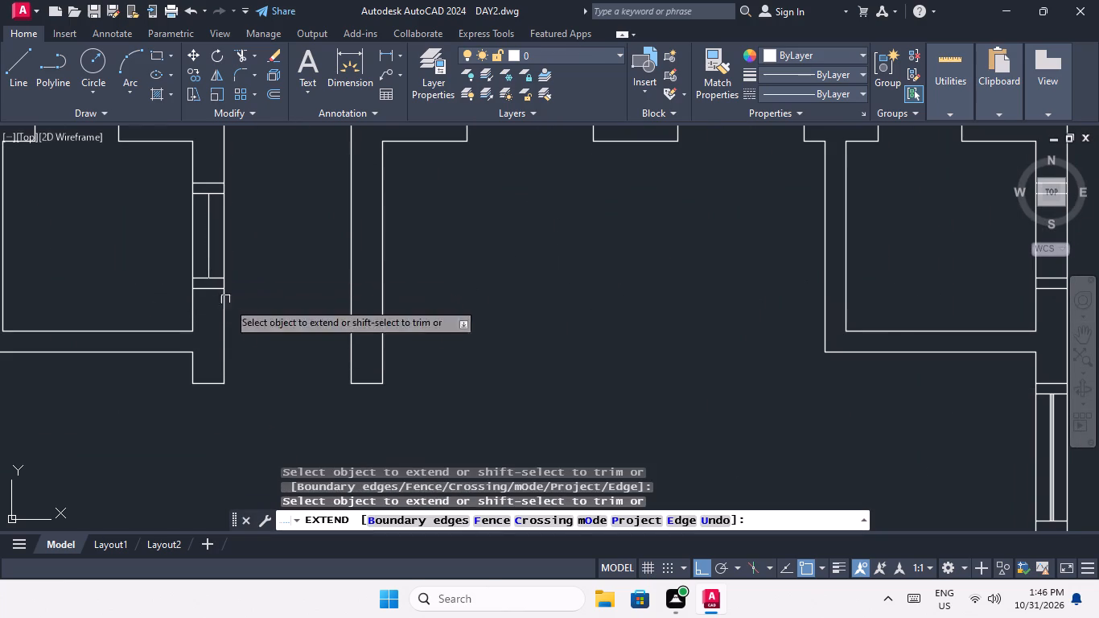
key(Escape)
Draw a 2' line joining the midpoints of the inner window lines in the bottom-row right unit's small-room outer wall.
scroll(257, 300, down, 3)
key(l)
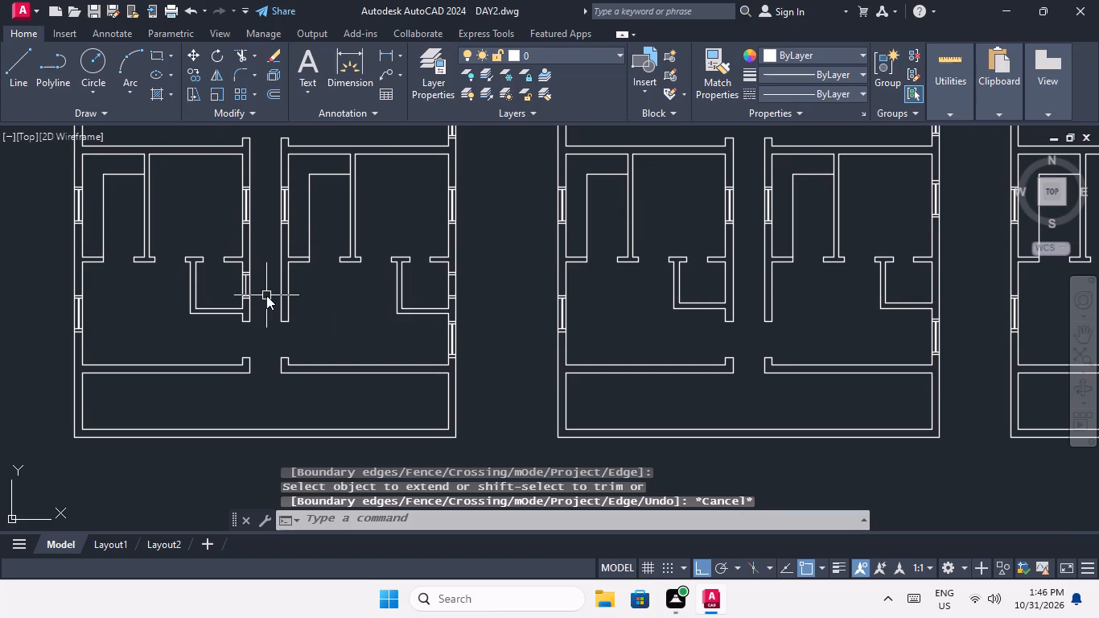
key(space)
middle_drag(307, 305, 187, 327)
scroll(341, 315, up, 2)
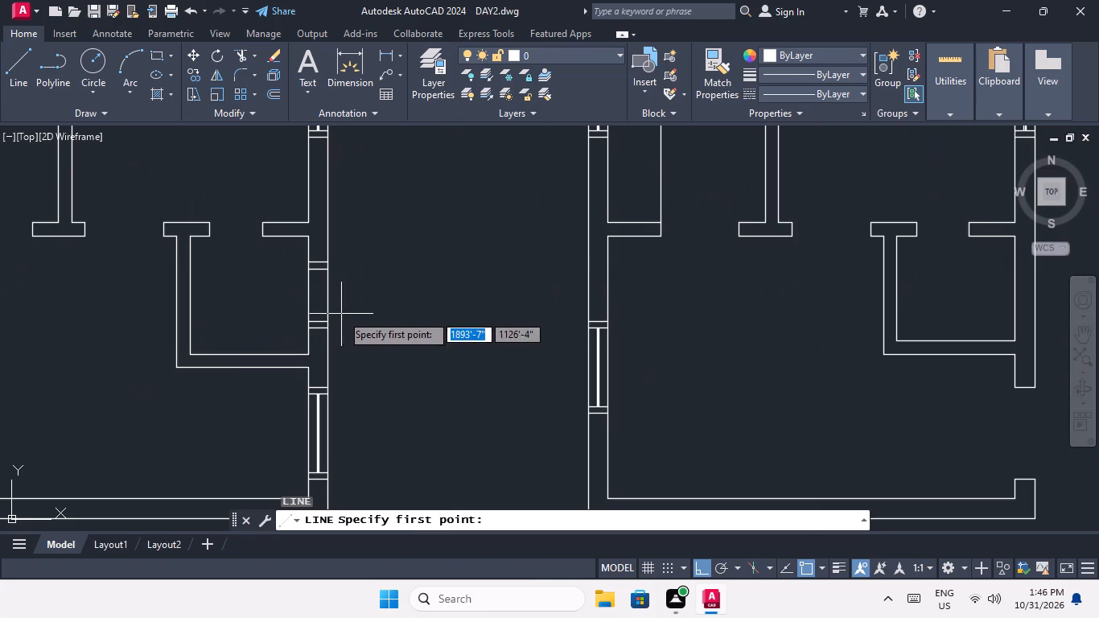
click(319, 271)
scroll(321, 317, up, 2)
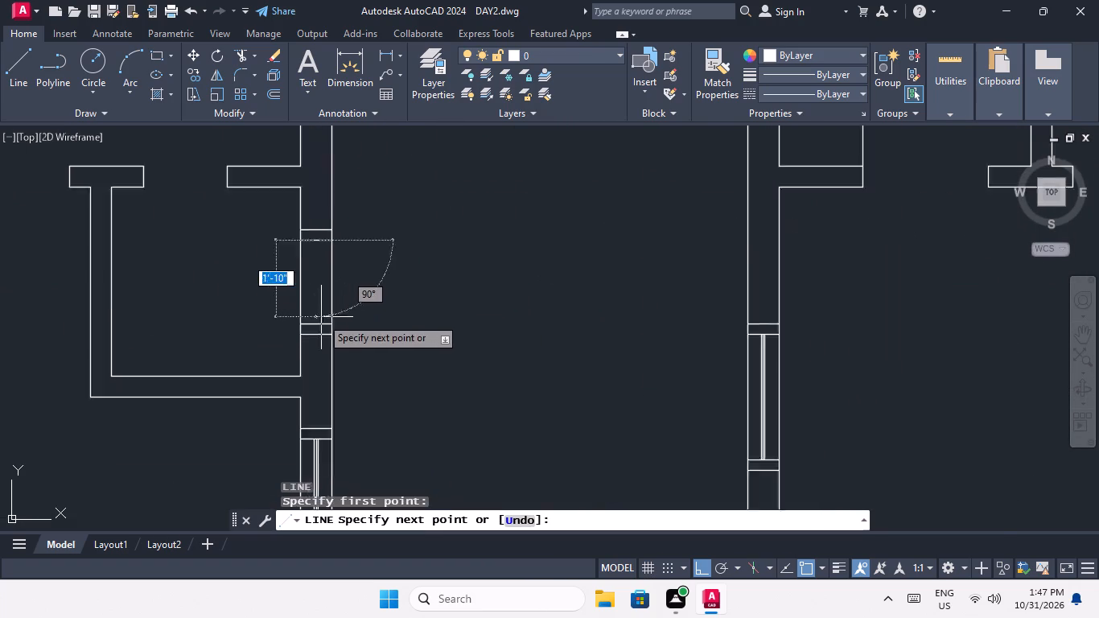
scroll(321, 317, up, 3)
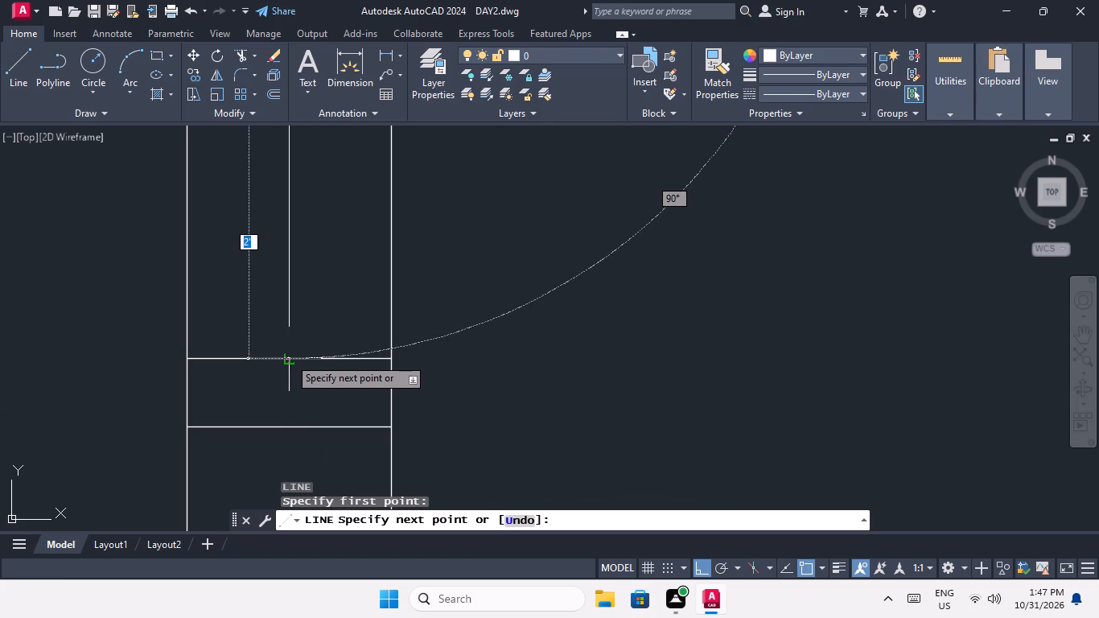
click(290, 357)
key(space)
Offset the glass centre line of the bottom-row left unit's small-room window by 1/2" to both sides.
scroll(311, 354, down, 4)
middle_drag(369, 369, 335, 317)
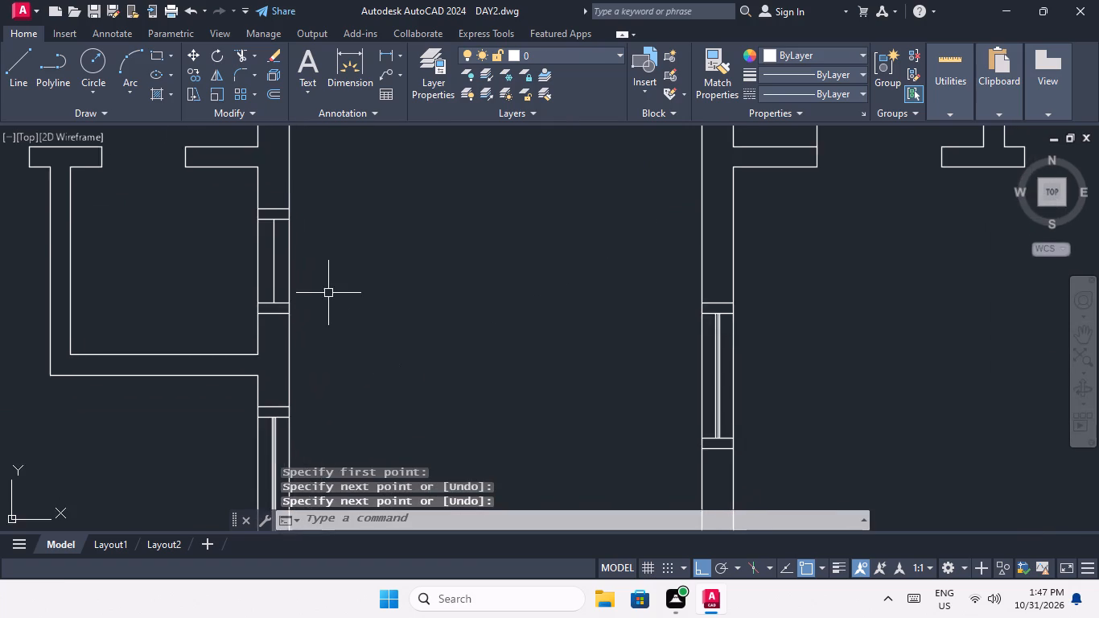
scroll(330, 293, down, 4)
middle_drag(274, 368, 292, 446)
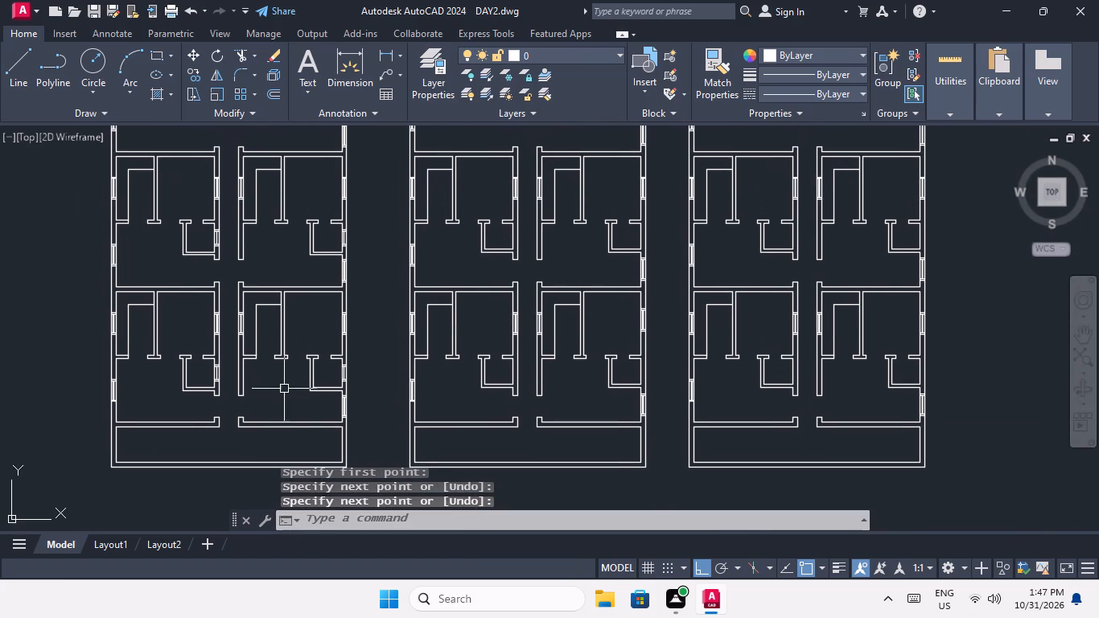
middle_drag(286, 393, 298, 430)
key(Escape)
key(Escape)
key(Escape)
key(o)
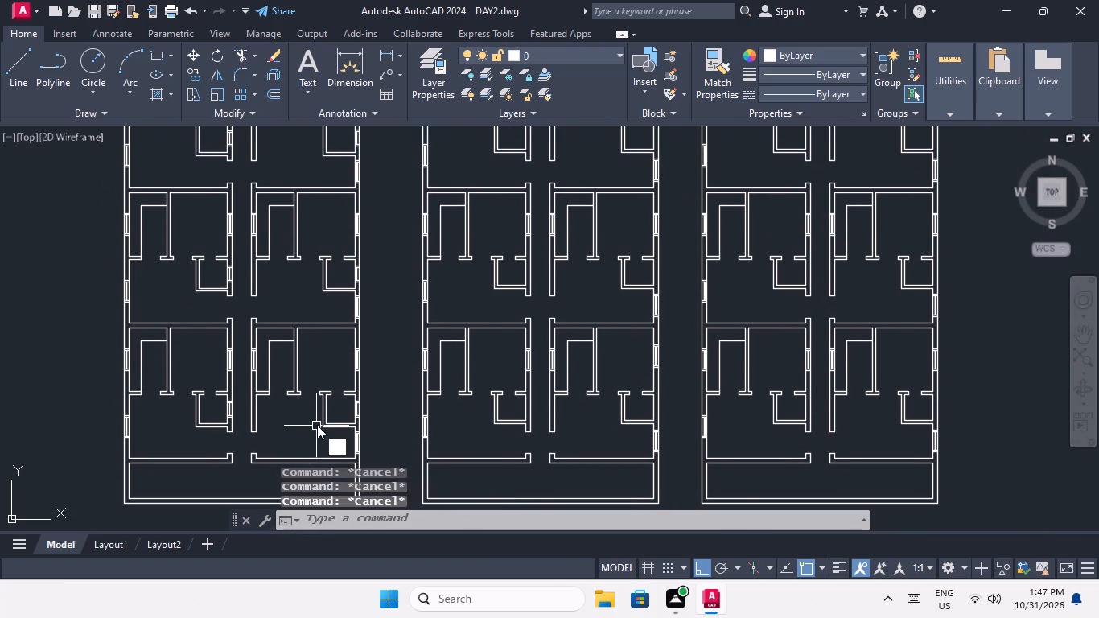
key(Return)
key(1)
text(/2)
key(shift+quotedbl)
key(Return)
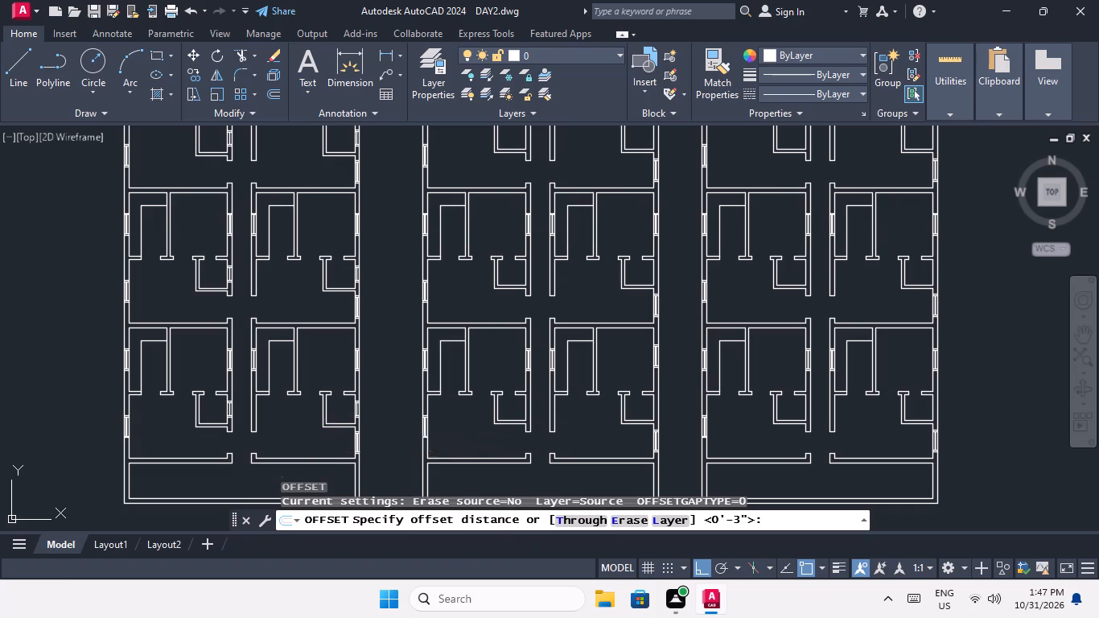
scroll(241, 424, up, 4)
scroll(171, 356, up, 2)
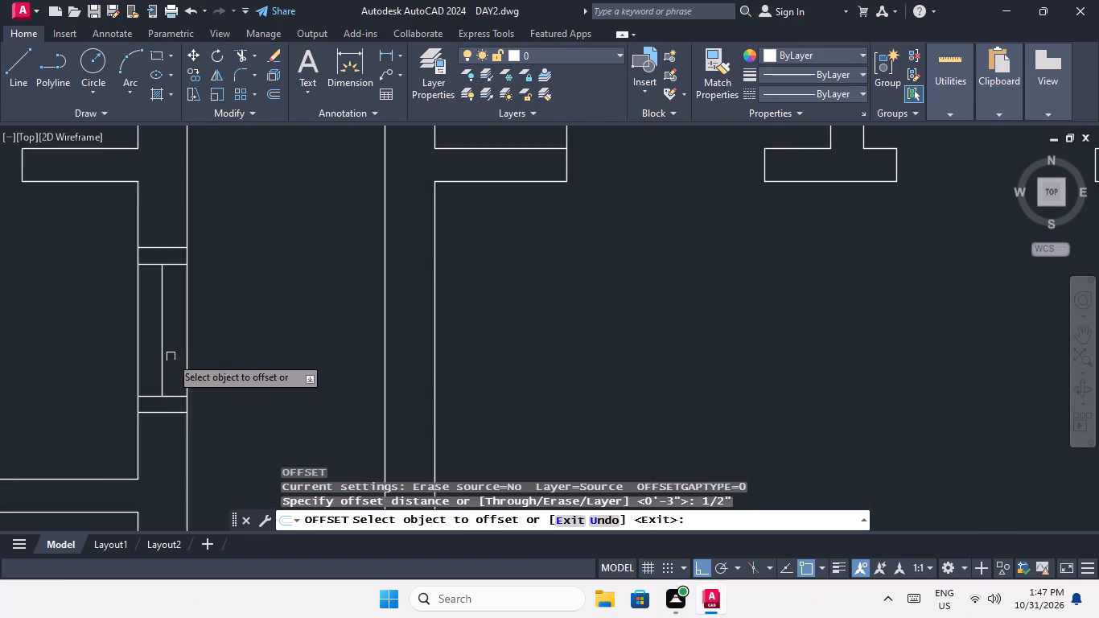
drag(156, 365, 179, 365)
click(203, 360)
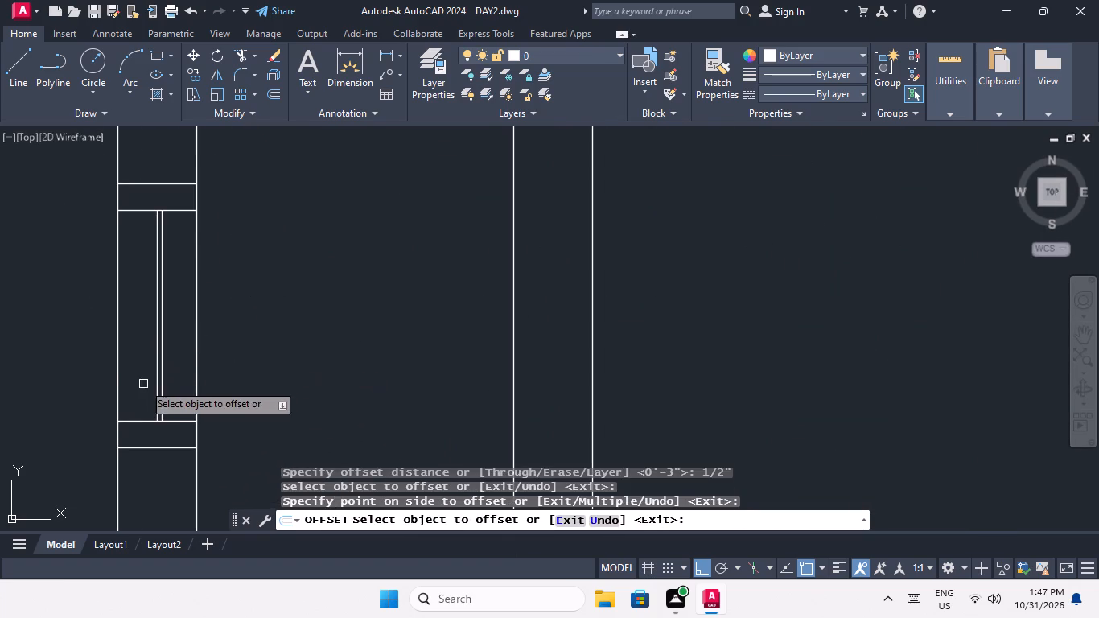
scroll(148, 380, up, 2)
drag(169, 376, 159, 380)
click(112, 401)
scroll(130, 349, down, 5)
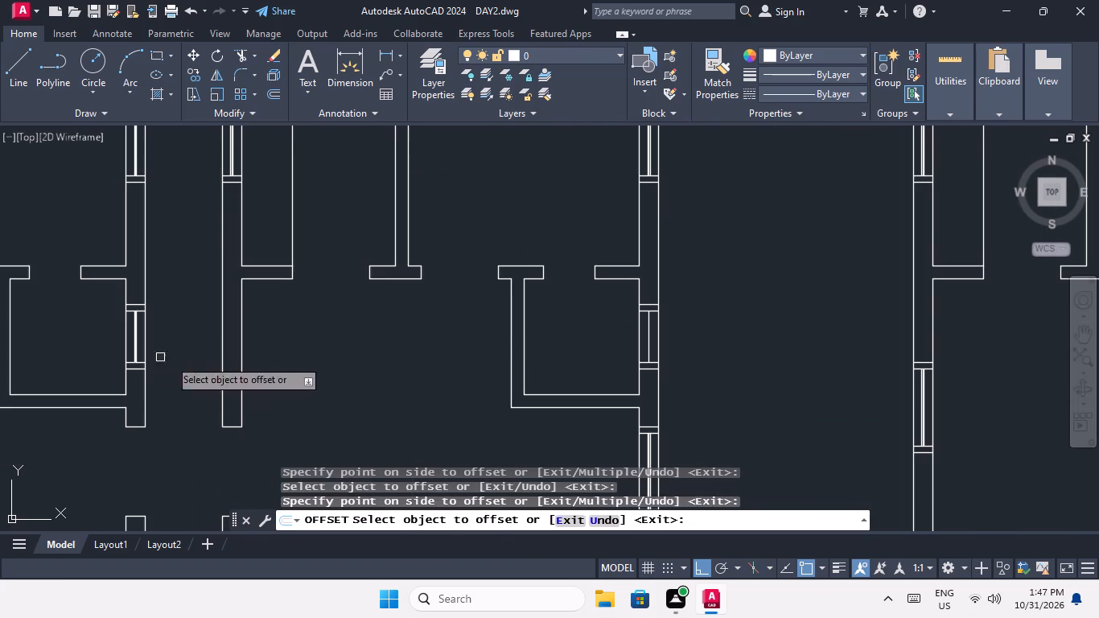
Offset the glass centre line of the bottom-row right unit's small-room window by 1/2" to both sides.
middle_drag(253, 360, 170, 350)
scroll(188, 336, down, 2)
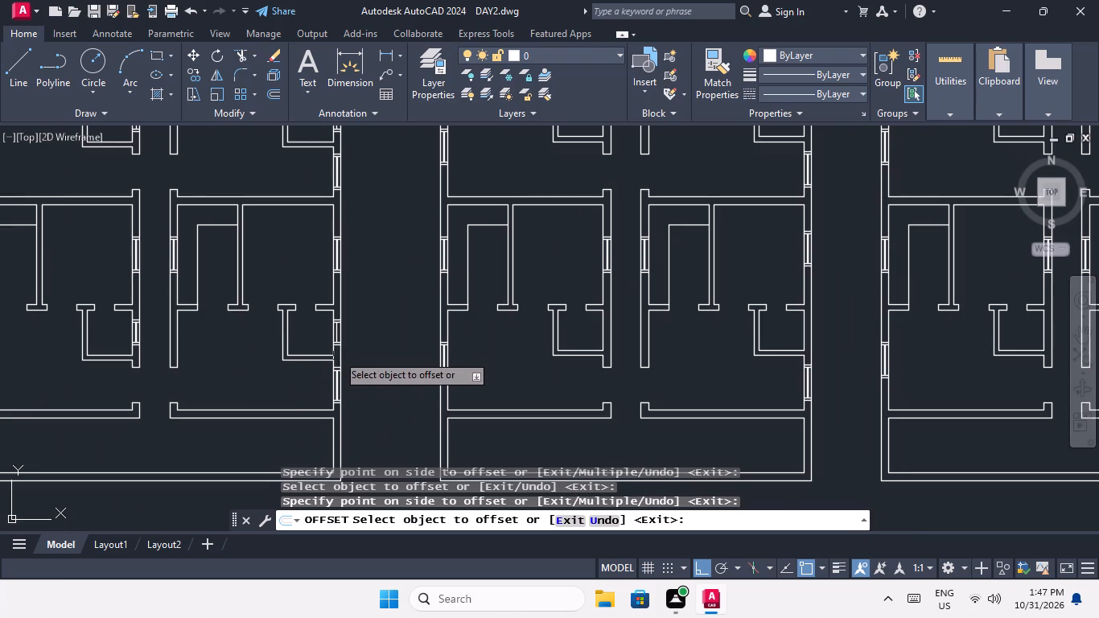
scroll(337, 340, up, 6)
drag(352, 337, 372, 336)
drag(430, 334, 419, 340)
scroll(348, 361, up, 2)
drag(355, 359, 297, 397)
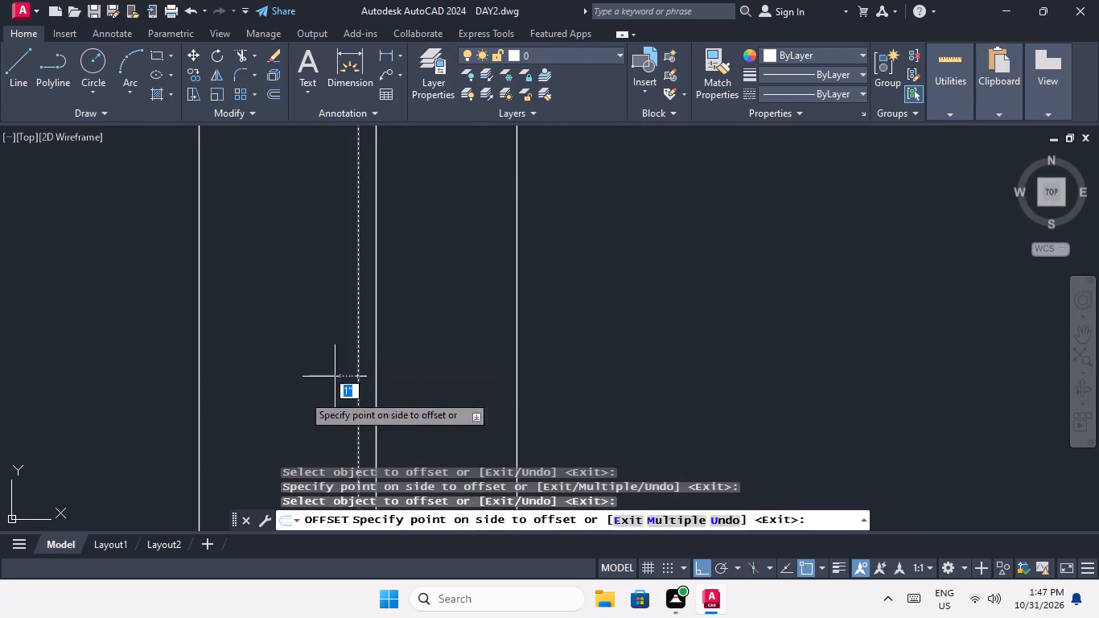
click(290, 400)
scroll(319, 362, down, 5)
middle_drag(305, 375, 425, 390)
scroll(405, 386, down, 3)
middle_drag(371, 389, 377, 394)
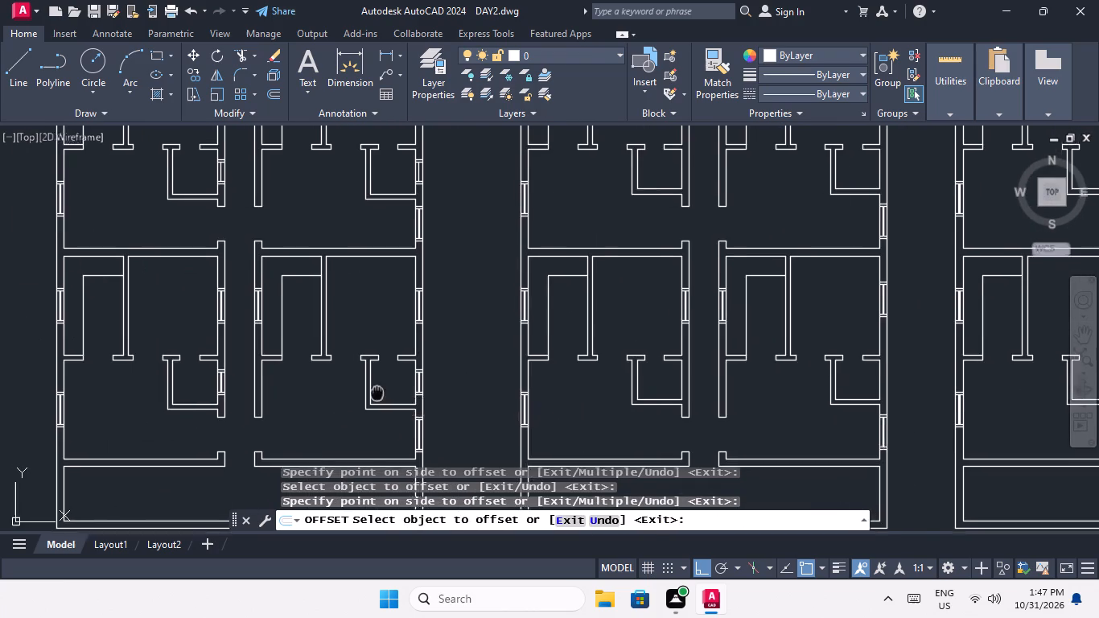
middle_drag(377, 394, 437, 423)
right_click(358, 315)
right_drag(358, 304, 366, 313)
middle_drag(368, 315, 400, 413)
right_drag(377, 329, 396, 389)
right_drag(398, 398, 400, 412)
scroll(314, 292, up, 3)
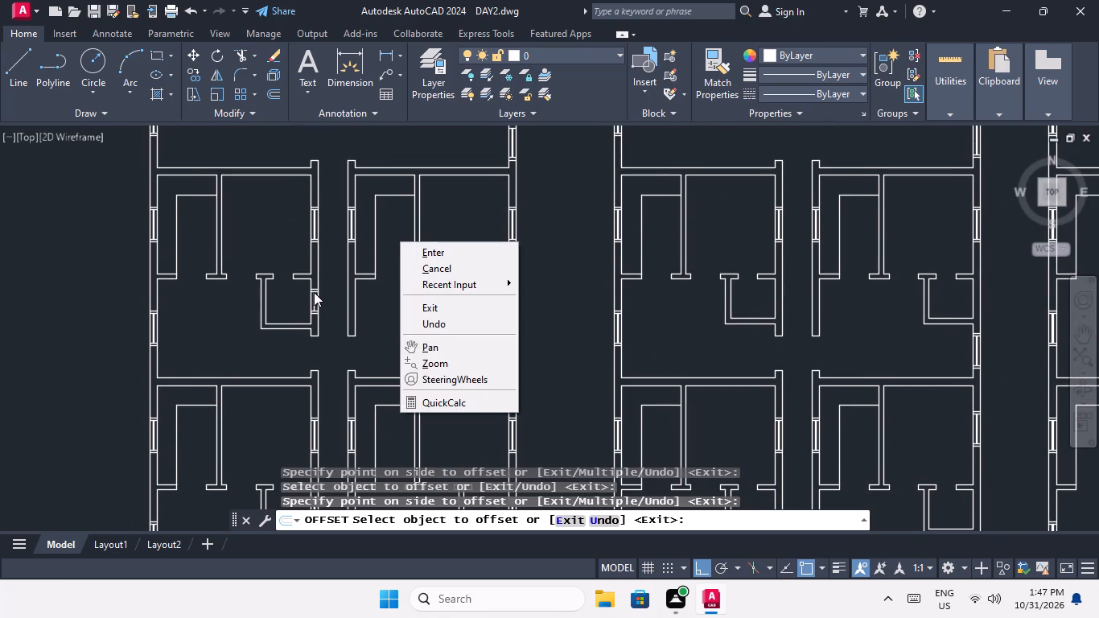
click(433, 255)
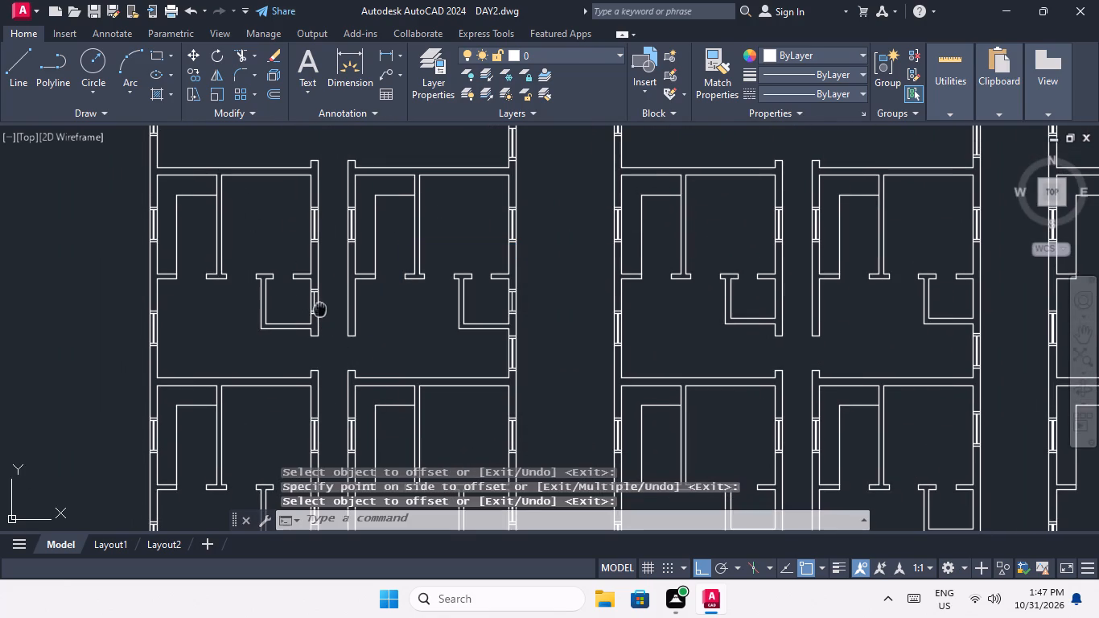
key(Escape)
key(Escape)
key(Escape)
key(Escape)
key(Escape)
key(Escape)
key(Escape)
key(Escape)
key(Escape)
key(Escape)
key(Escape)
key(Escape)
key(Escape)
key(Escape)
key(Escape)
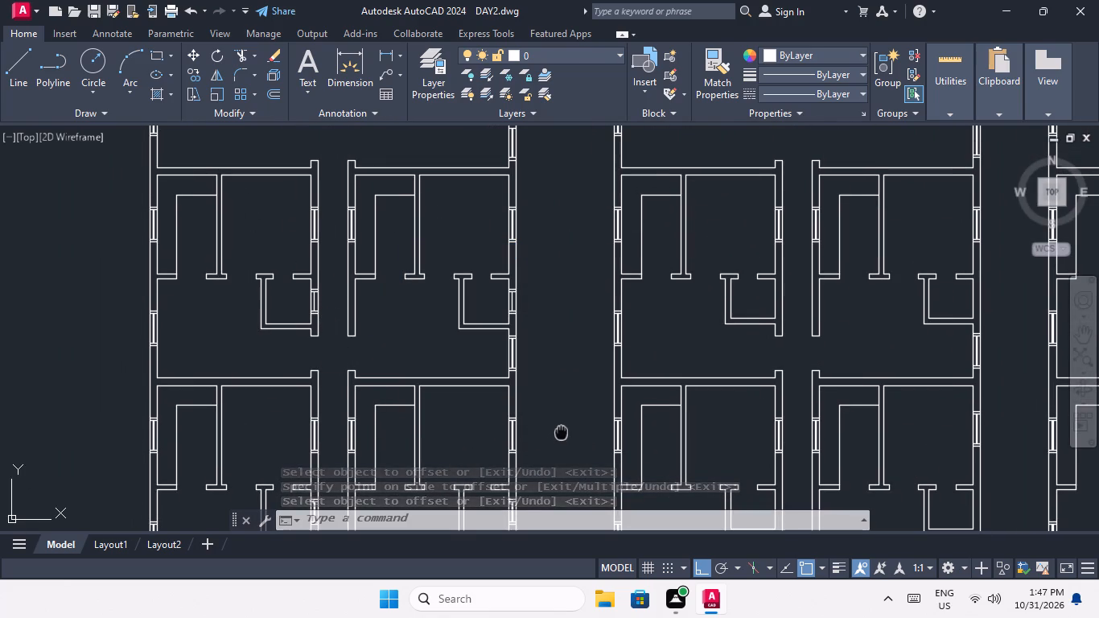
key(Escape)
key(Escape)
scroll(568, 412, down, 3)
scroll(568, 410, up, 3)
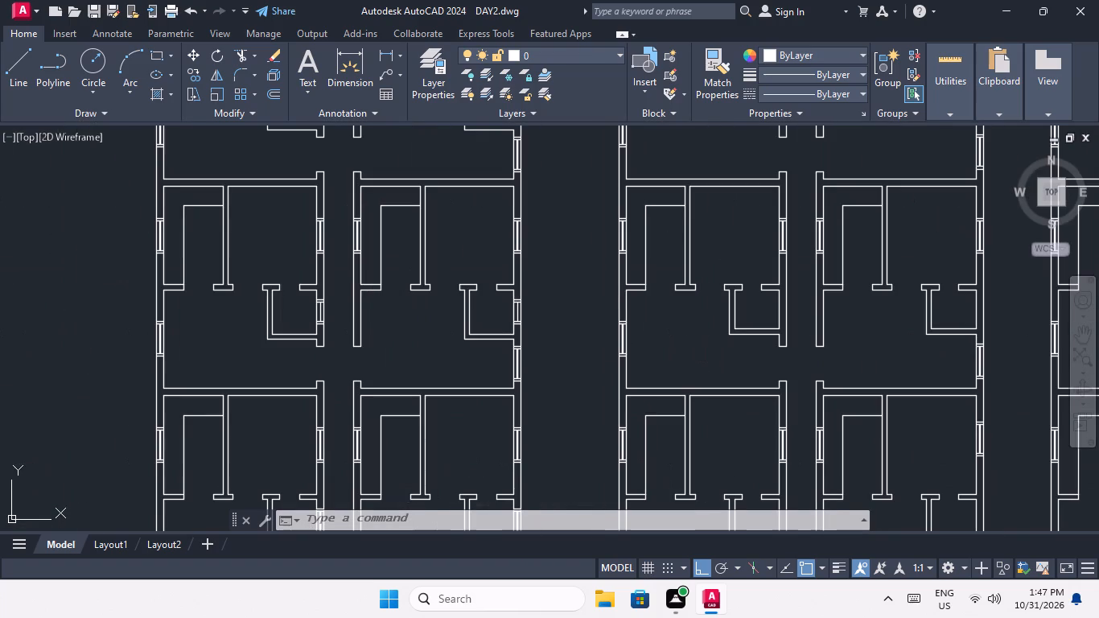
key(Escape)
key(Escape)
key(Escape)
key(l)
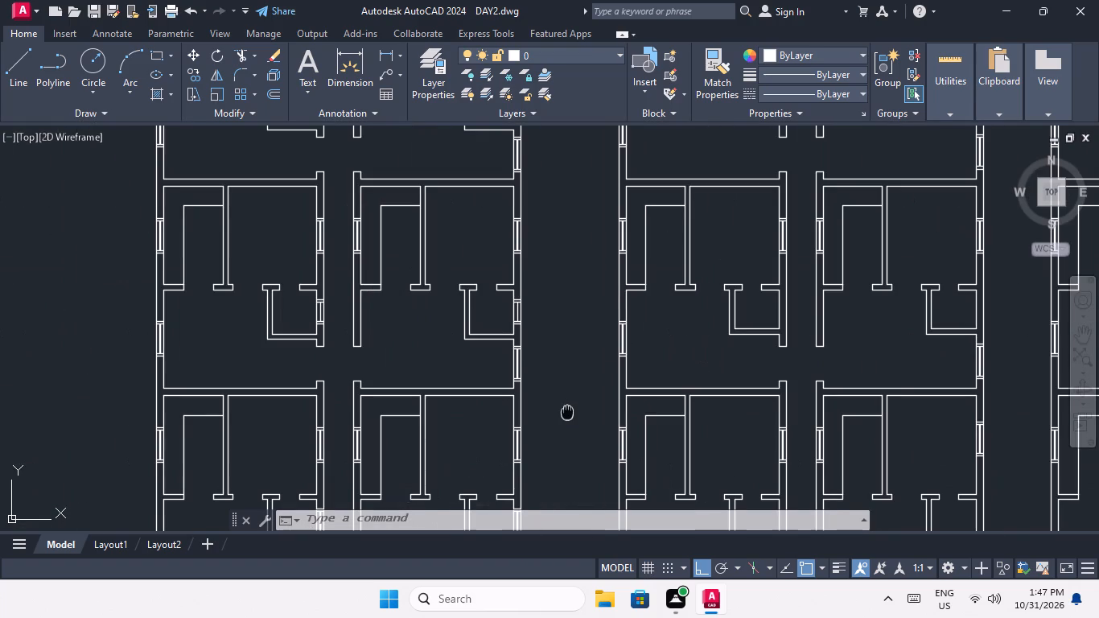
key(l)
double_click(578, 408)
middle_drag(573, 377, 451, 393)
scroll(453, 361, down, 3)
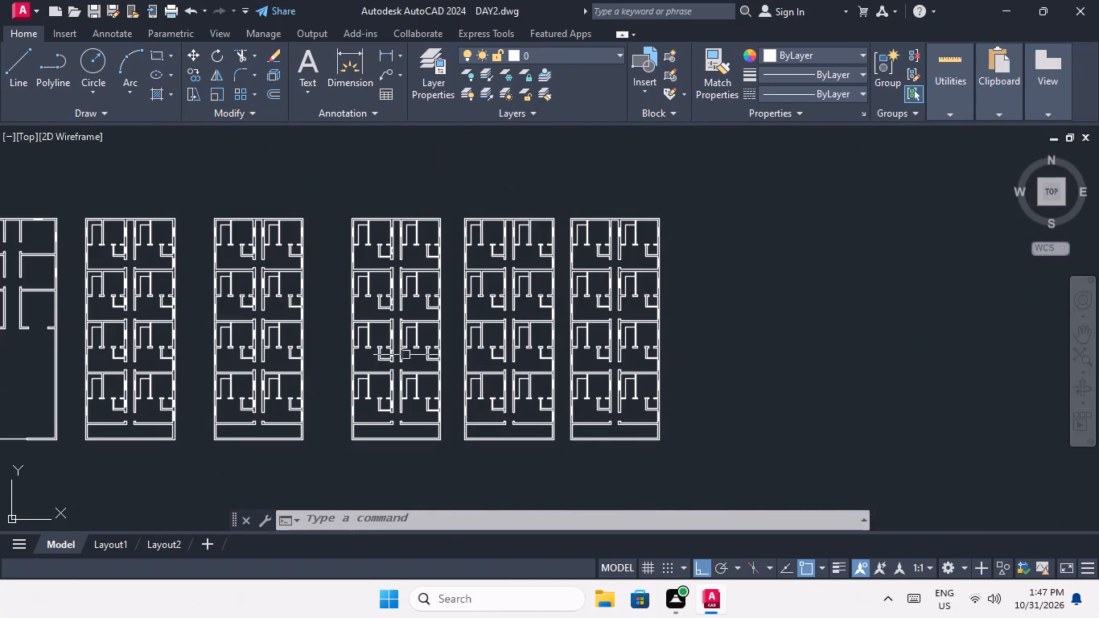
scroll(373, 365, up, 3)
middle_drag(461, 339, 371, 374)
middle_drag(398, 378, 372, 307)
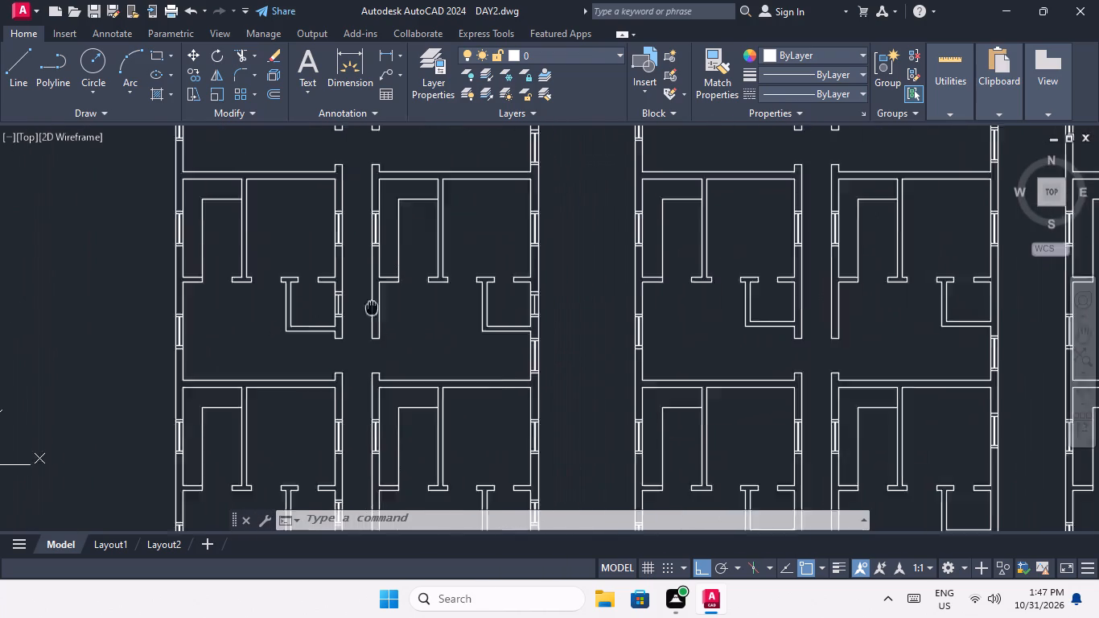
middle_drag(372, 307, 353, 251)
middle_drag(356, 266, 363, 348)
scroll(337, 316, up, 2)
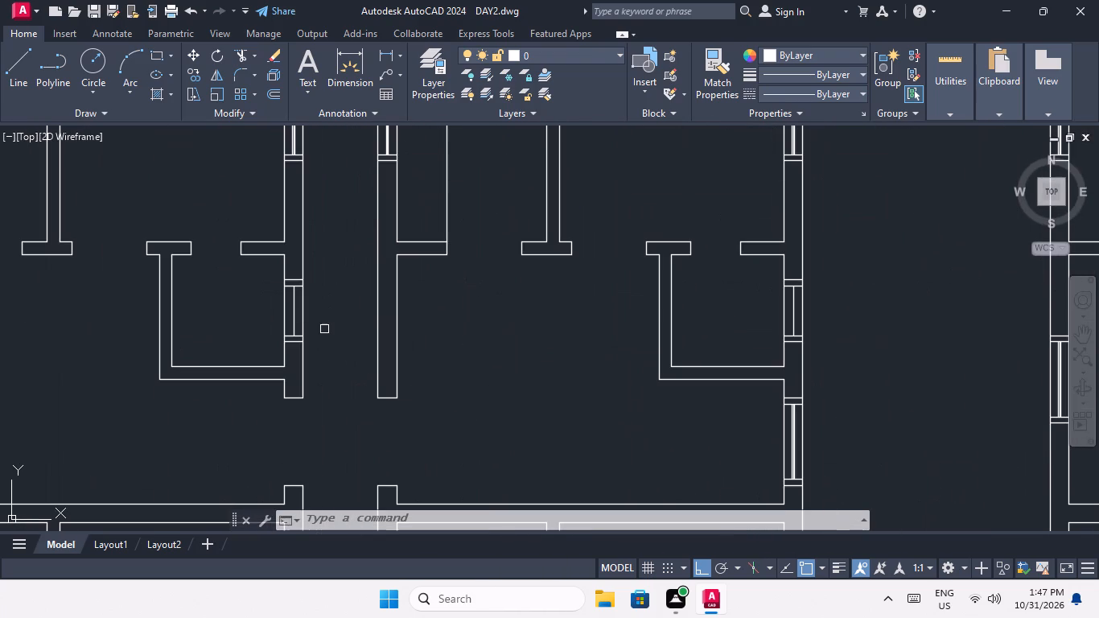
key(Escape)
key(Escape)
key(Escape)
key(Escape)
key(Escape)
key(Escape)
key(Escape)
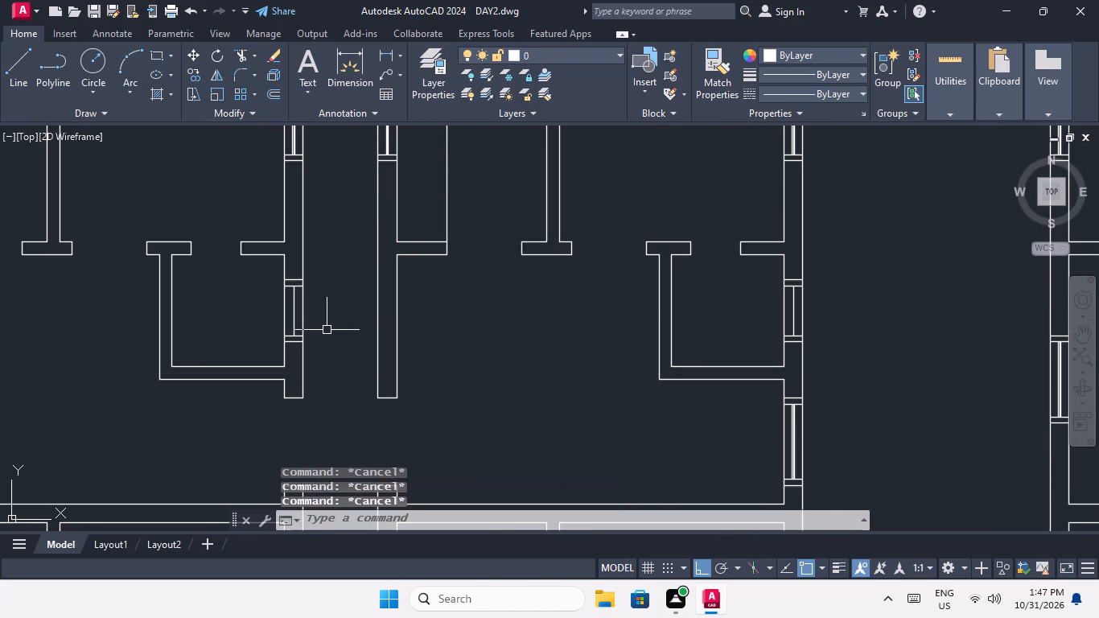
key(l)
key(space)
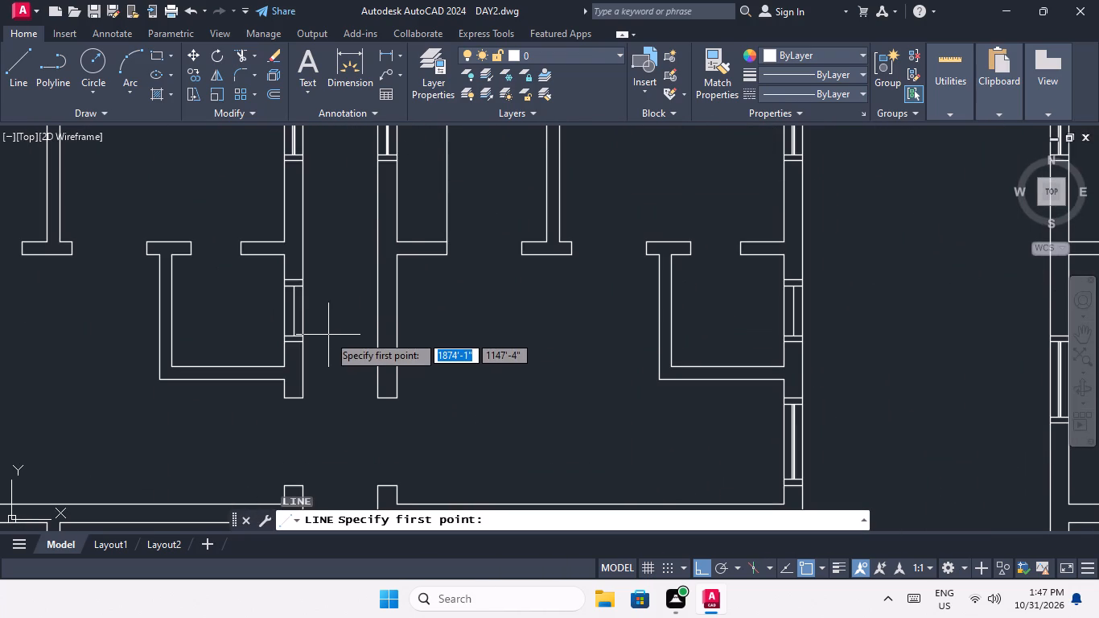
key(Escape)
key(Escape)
Offset the glass centre line of the fourth plan's third-row left unit small-room window by 1/2" to both sides.
key(o)
key(Return)
text(1/2")
key(Return)
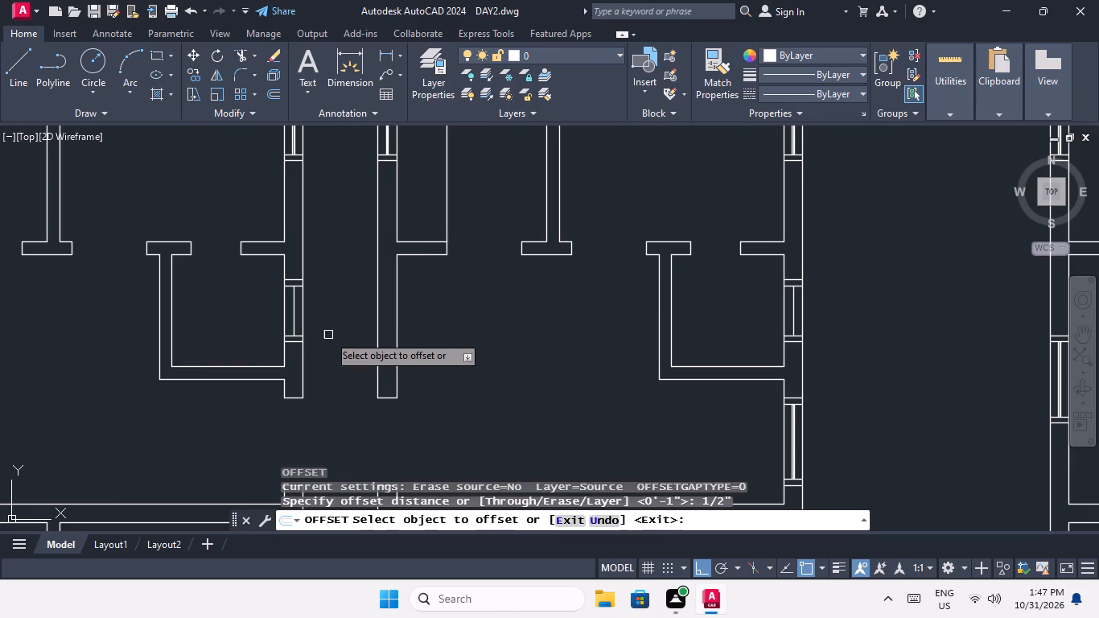
scroll(297, 300, up, 3)
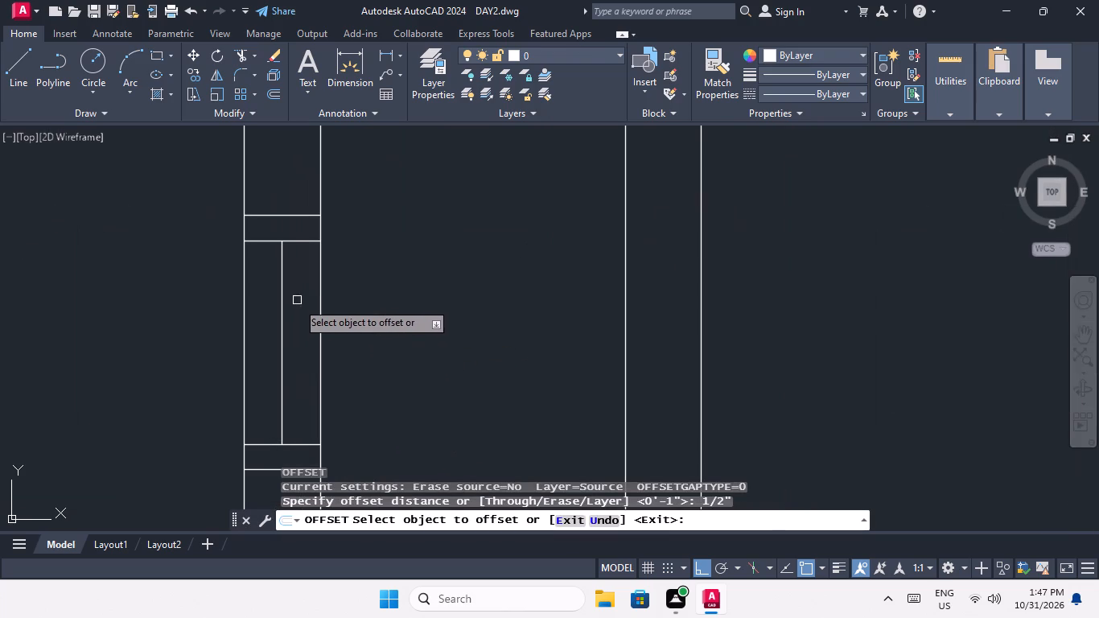
drag(281, 340, 298, 340)
click(340, 332)
scroll(277, 356, up, 1)
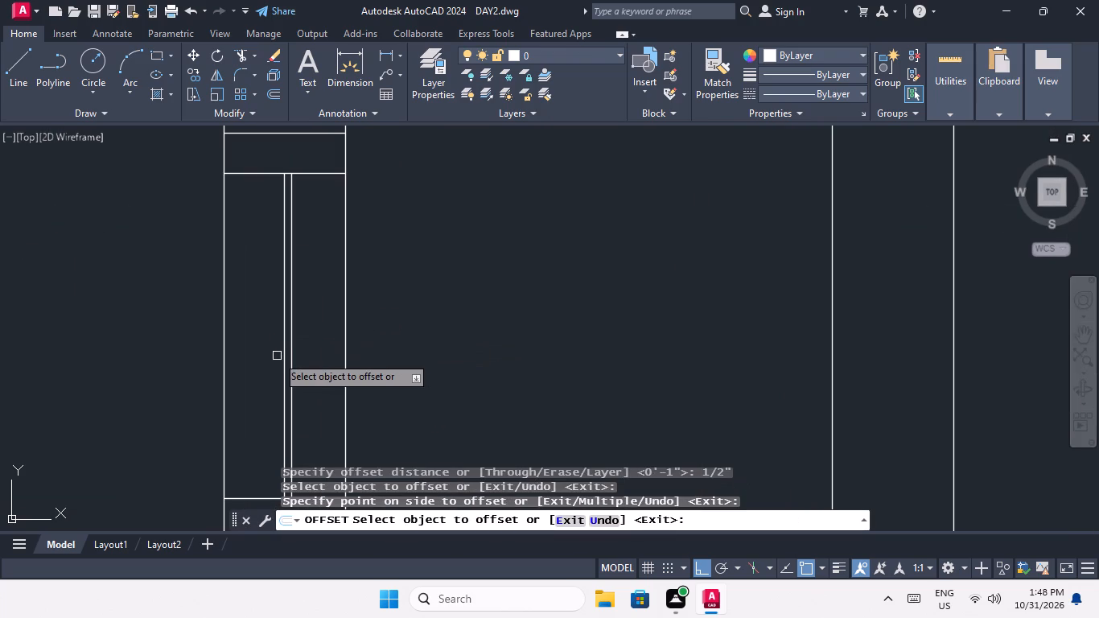
click(283, 348)
click(234, 378)
Offset the glass centre line of the fourth plan's third-row right unit small-room window by 1/2" to both sides.
scroll(254, 336, down, 3)
middle_drag(401, 352, 196, 344)
scroll(228, 320, down, 2)
scroll(474, 323, up, 4)
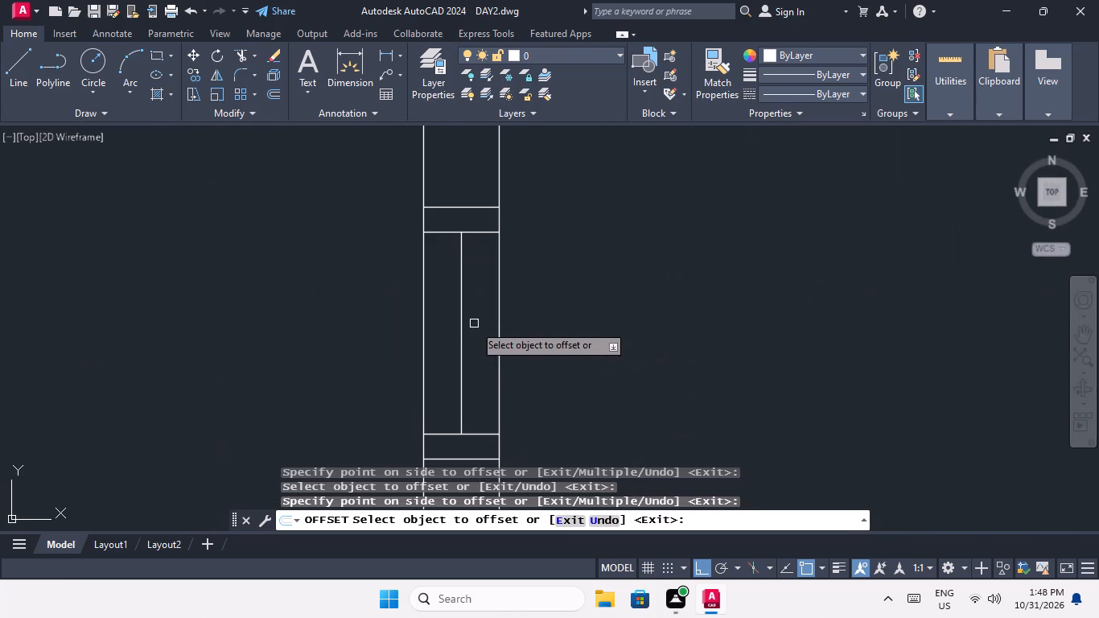
click(460, 345)
drag(518, 335, 511, 340)
scroll(451, 363, up, 2)
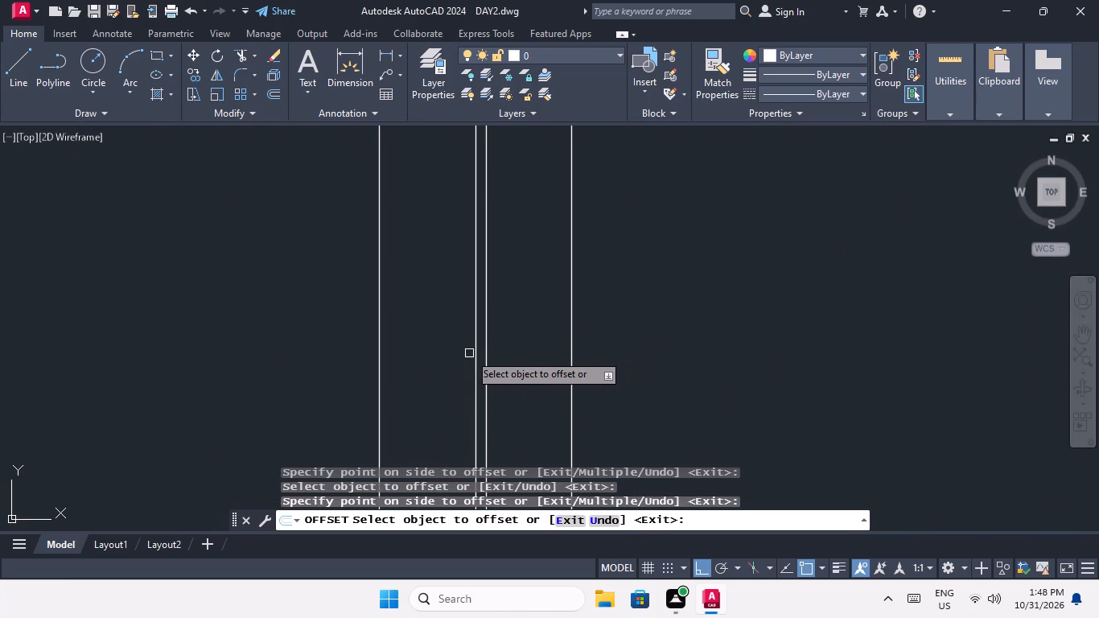
drag(477, 347, 459, 361)
click(417, 379)
Offset the glass centre line of the fourth plan's second-row left unit small-room window by 1/2" to both sides.
scroll(447, 343, down, 4)
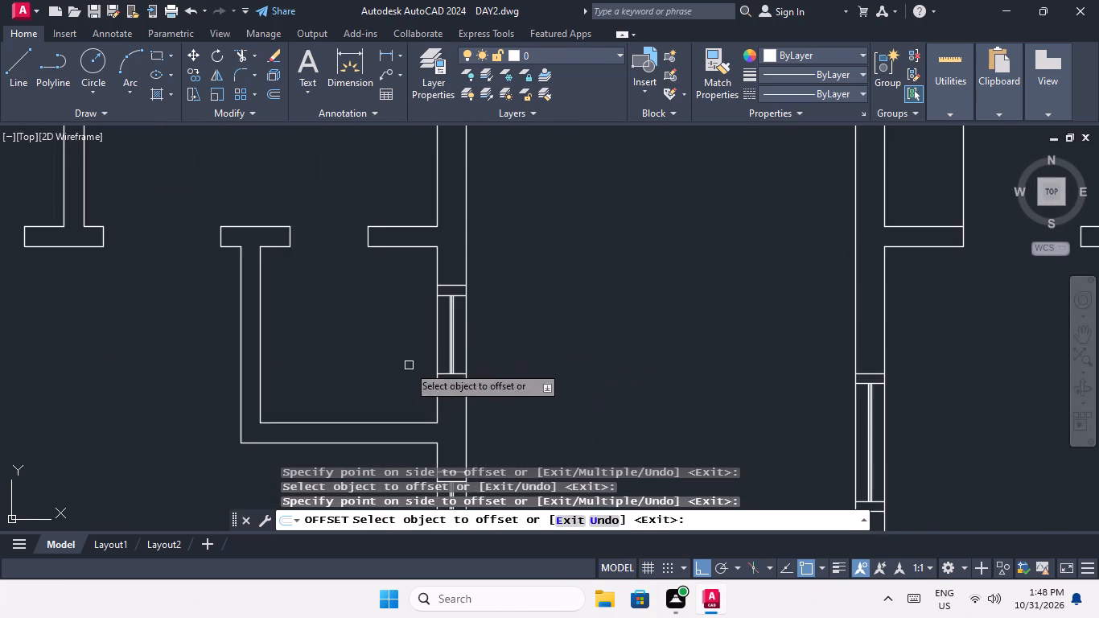
middle_drag(399, 363, 460, 370)
scroll(468, 370, down, 2)
middle_drag(467, 370, 491, 423)
scroll(486, 411, down, 1)
middle_drag(410, 364, 443, 443)
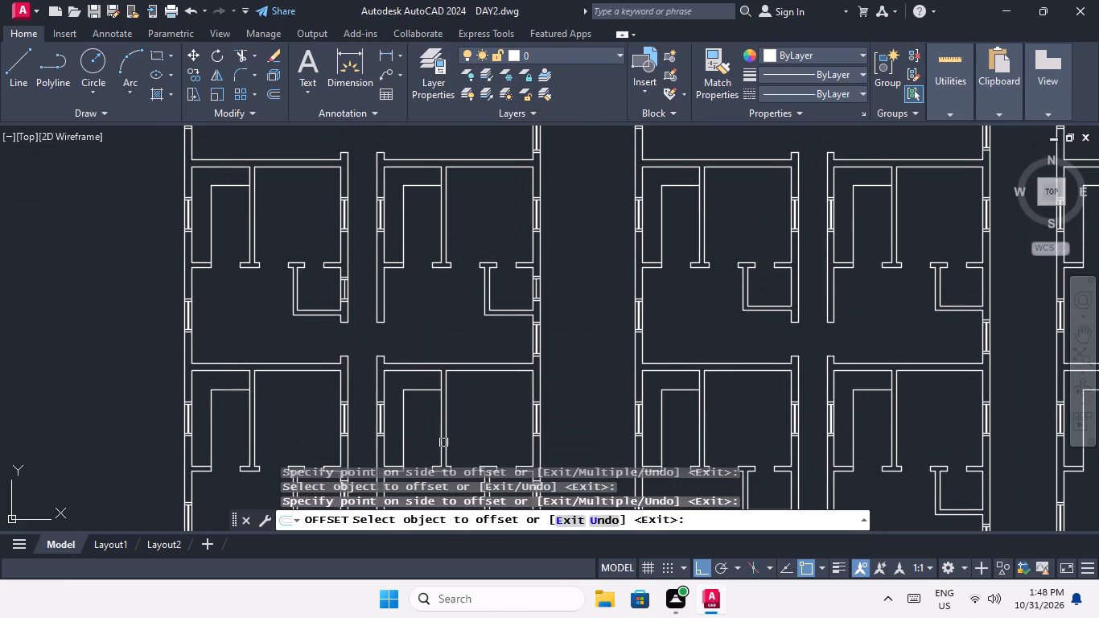
scroll(345, 286, up, 5)
drag(321, 339, 336, 341)
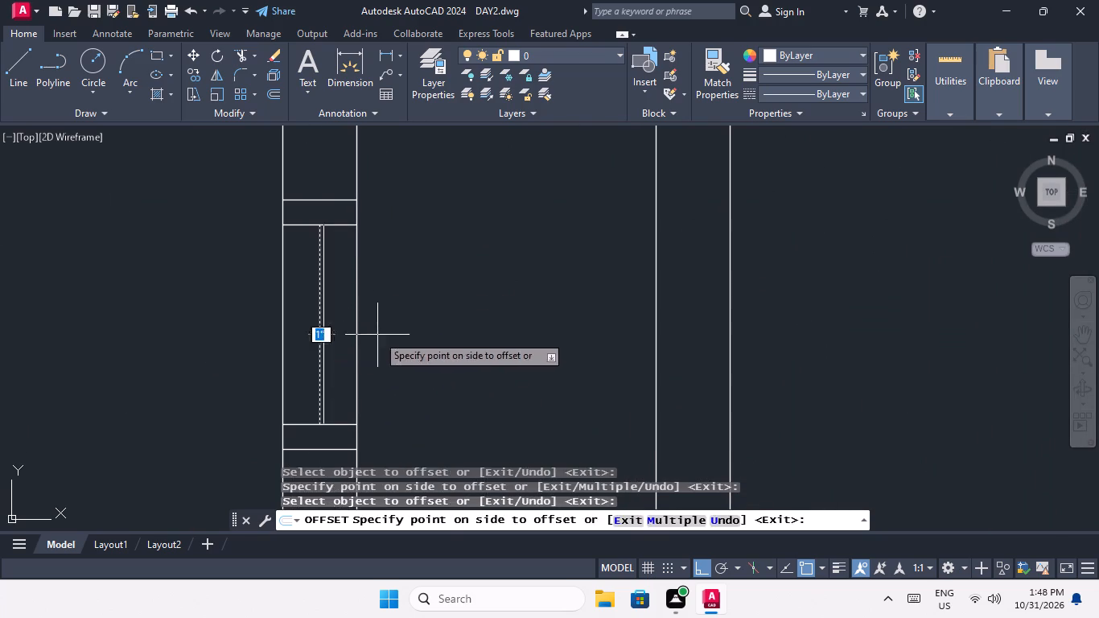
drag(378, 335, 371, 343)
scroll(308, 359, up, 2)
click(335, 344)
click(268, 376)
Offset the glass centre line of the fourth plan's second-row right unit small-room window by 1/2" to both sides.
scroll(291, 338, down, 4)
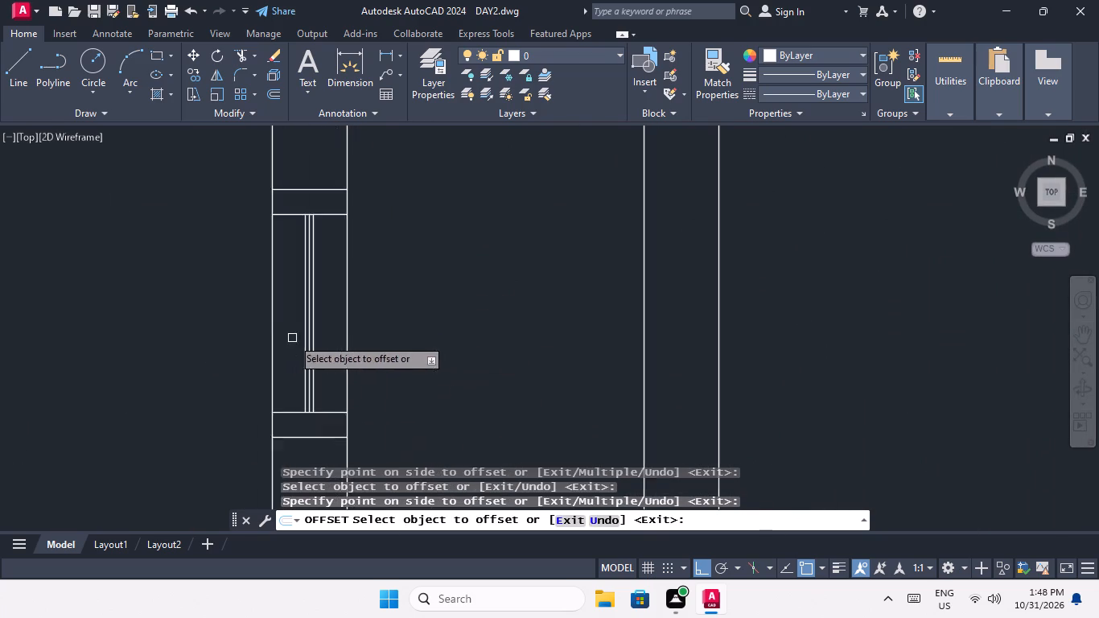
middle_drag(412, 357, 337, 394)
scroll(324, 347, down, 3)
middle_drag(475, 368, 303, 383)
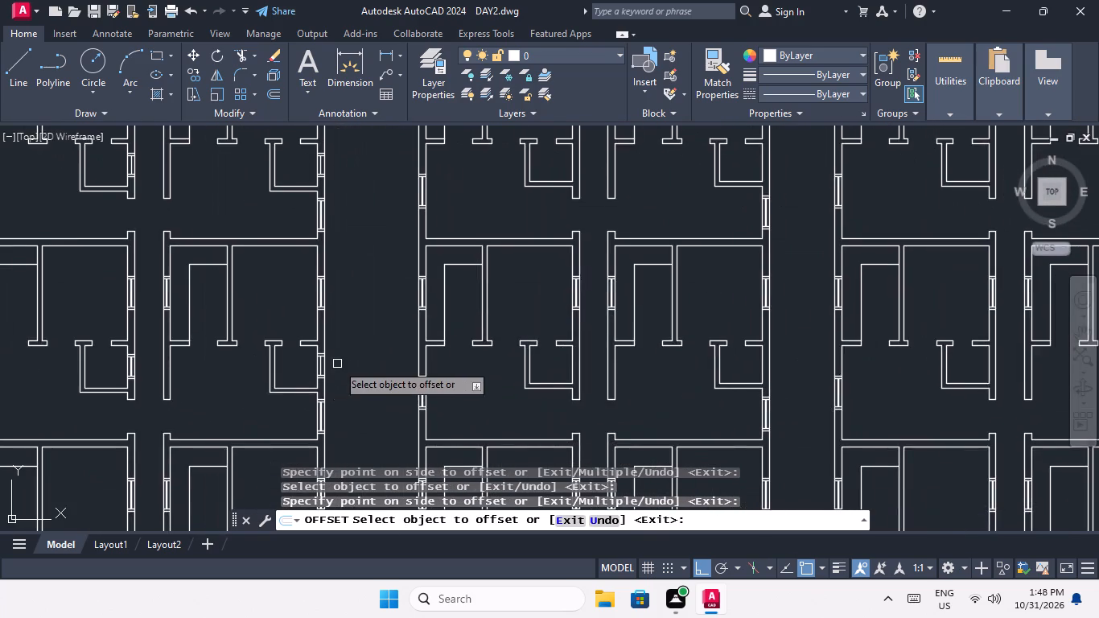
scroll(337, 364, up, 3)
scroll(270, 381, up, 2)
drag(264, 386, 312, 381)
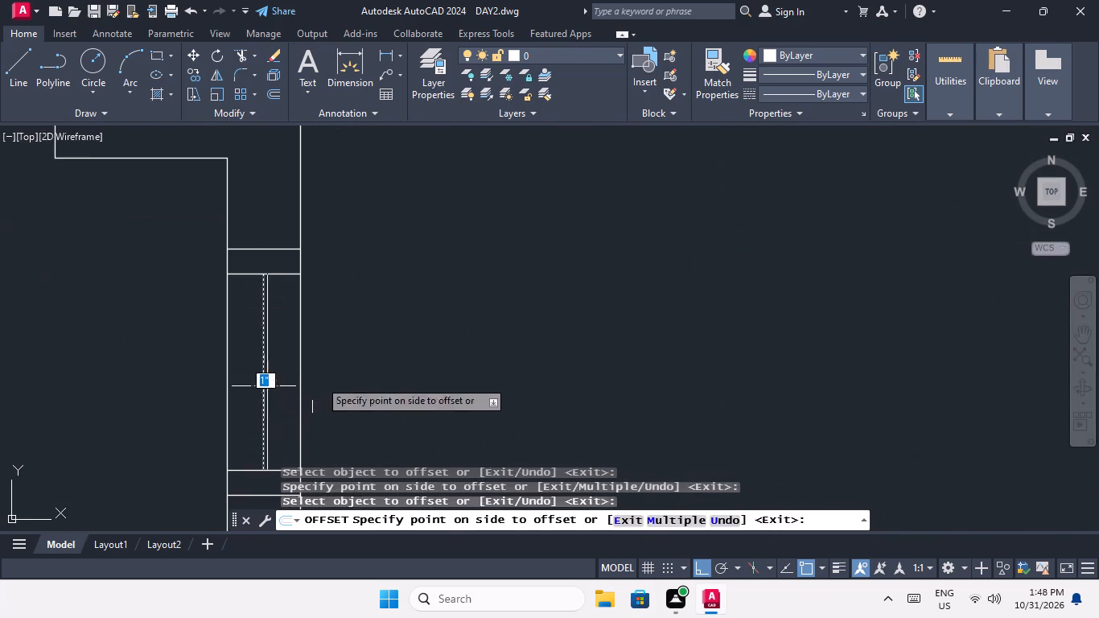
drag(327, 378, 319, 382)
scroll(249, 394, up, 3)
drag(304, 374, 258, 404)
click(231, 415)
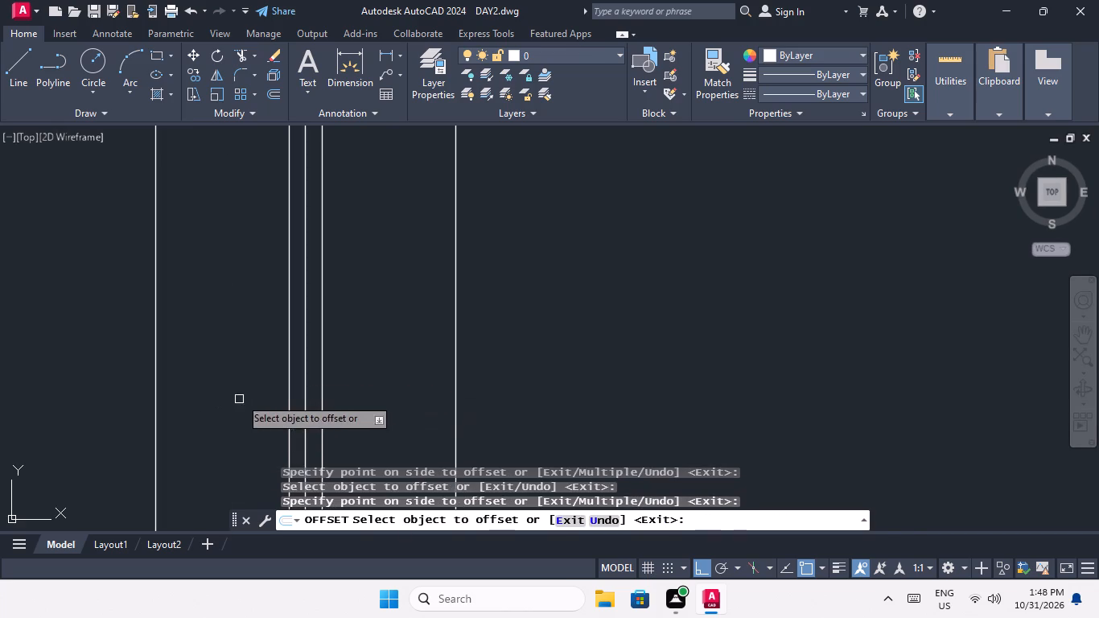
Offset the glass centre line of the fourth plan's top-row left unit small-room window by 1/2" to both sides.
scroll(247, 386, down, 4)
middle_drag(243, 396, 352, 385)
scroll(350, 377, down, 3)
middle_drag(313, 377, 405, 426)
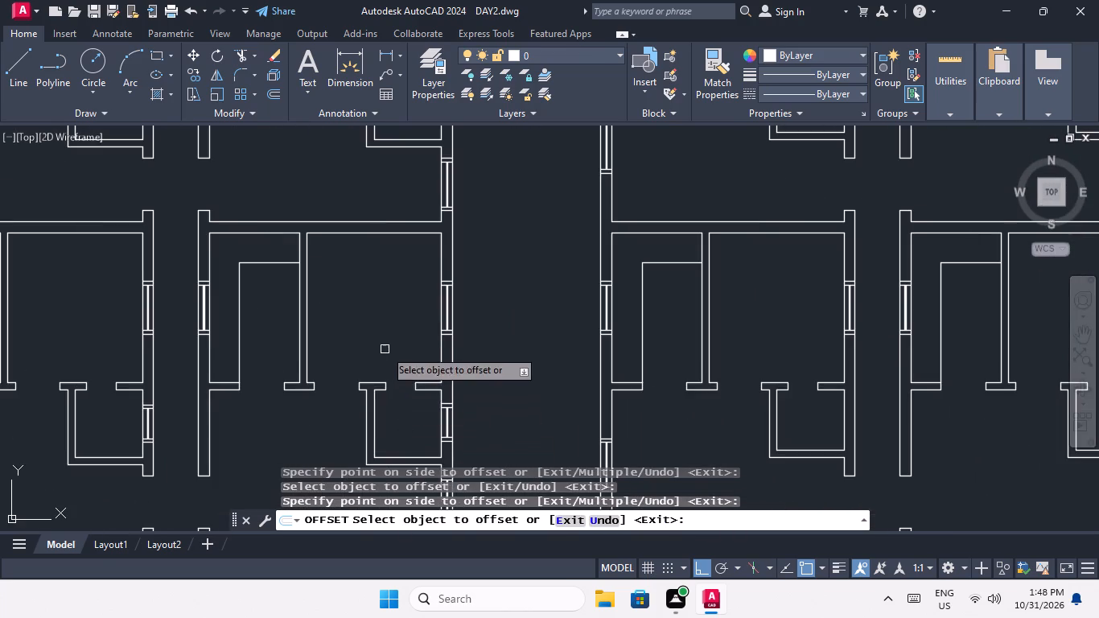
middle_drag(399, 365, 423, 432)
scroll(406, 385, down, 1)
middle_drag(413, 365, 437, 441)
scroll(304, 351, up, 4)
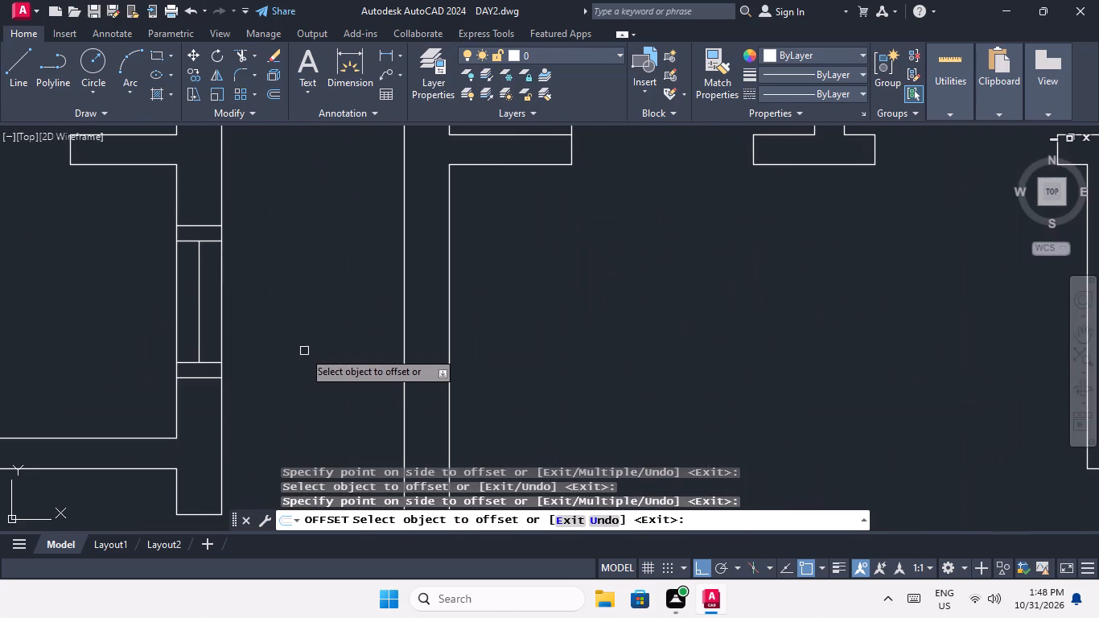
scroll(195, 309, up, 2)
drag(203, 312, 238, 315)
click(275, 314)
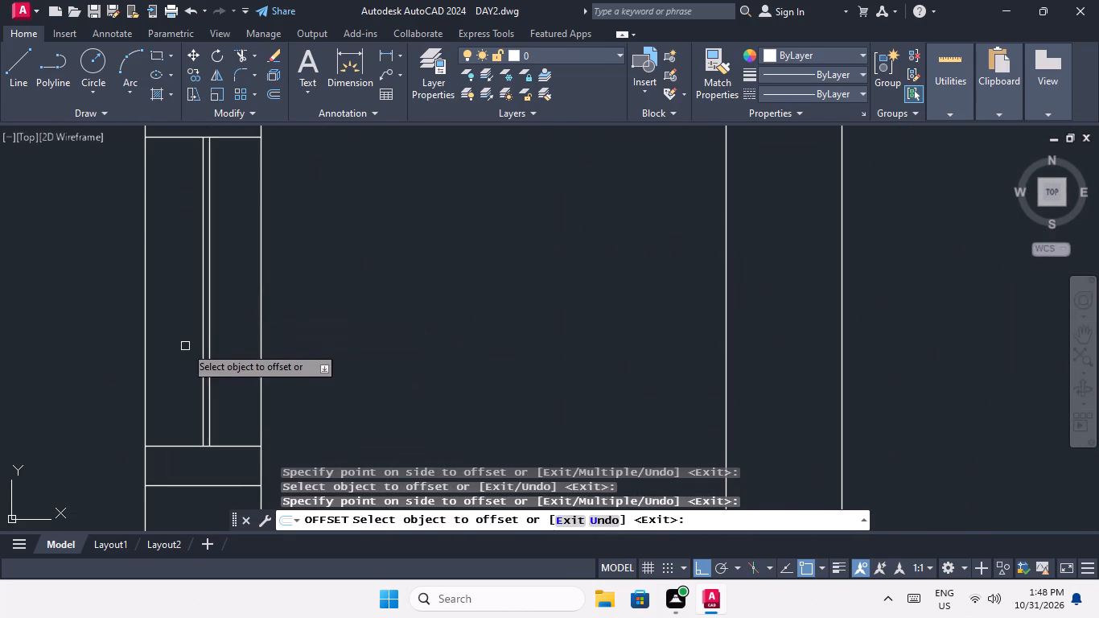
scroll(186, 340, up, 2)
drag(228, 325, 179, 353)
click(154, 363)
Offset the glass centre line of the fourth plan's top-row right unit small-room window by 1/2" to both sides.
scroll(155, 361, down, 6)
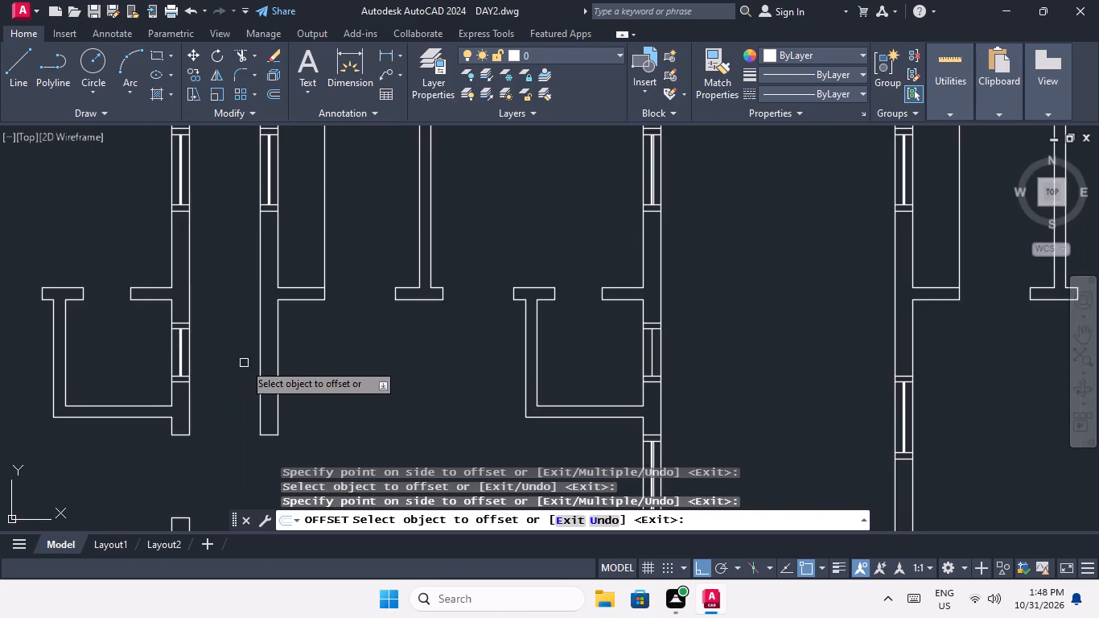
middle_drag(302, 343, 126, 396)
scroll(490, 421, up, 4)
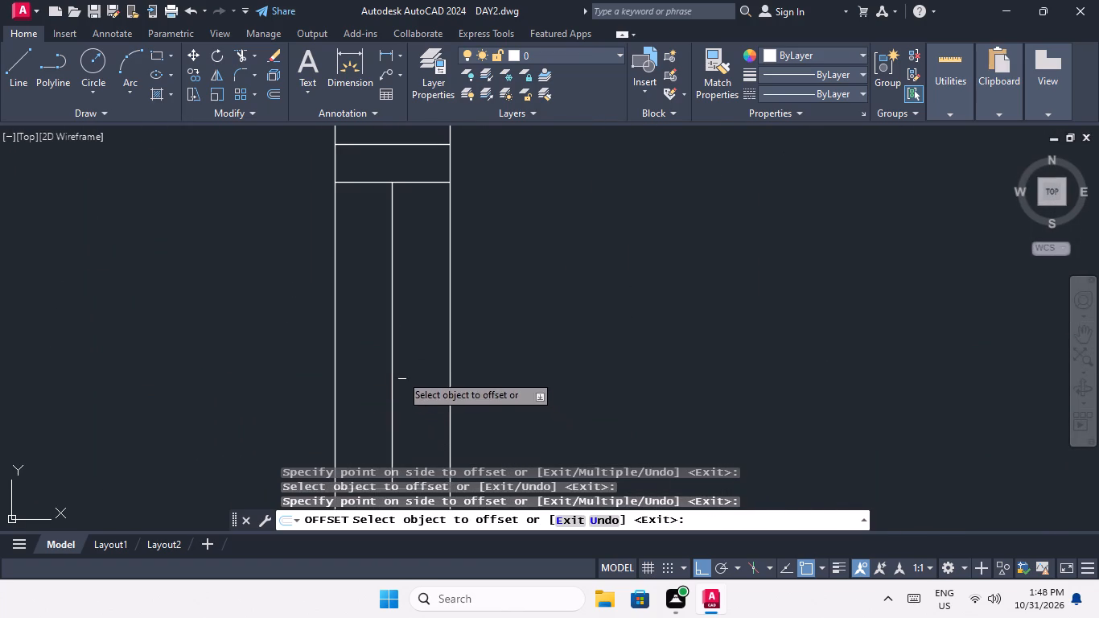
drag(390, 369, 419, 370)
click(455, 366)
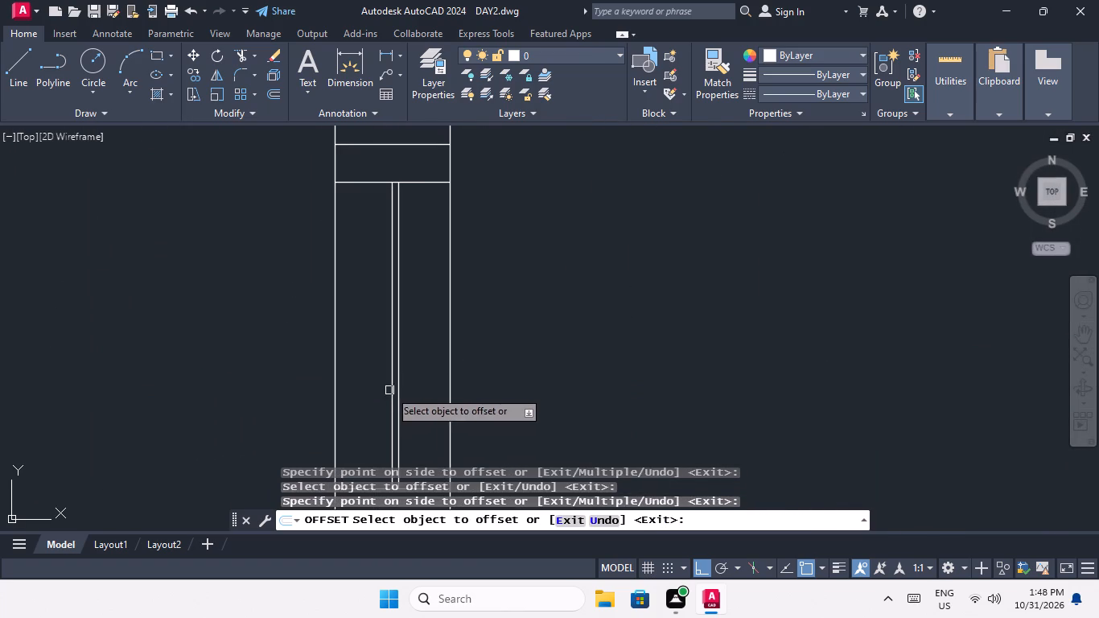
drag(391, 390, 347, 411)
drag(315, 421, 323, 414)
scroll(389, 315, down, 3)
middle_drag(397, 325, 544, 167)
scroll(399, 326, down, 1)
scroll(539, 198, down, 1)
middle_drag(531, 250, 480, 366)
scroll(489, 231, down, 2)
middle_drag(488, 270, 304, 336)
scroll(303, 332, down, 1)
key(Escape)
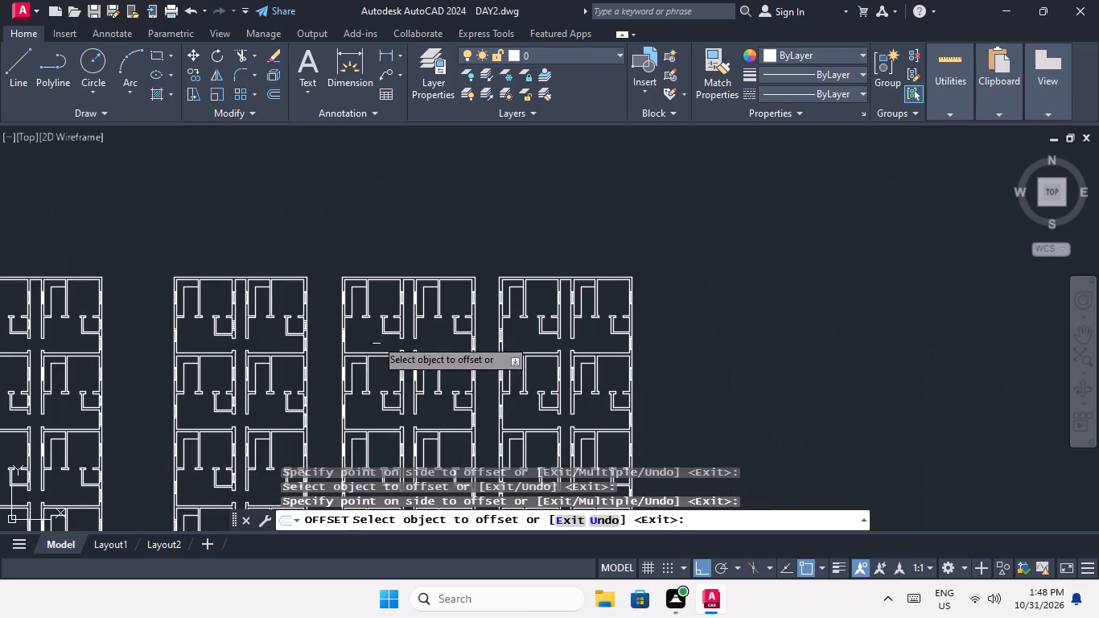
key(Escape)
key(Escape)
key(Escape)
key(Escape)
key(Escape)
key(Escape)
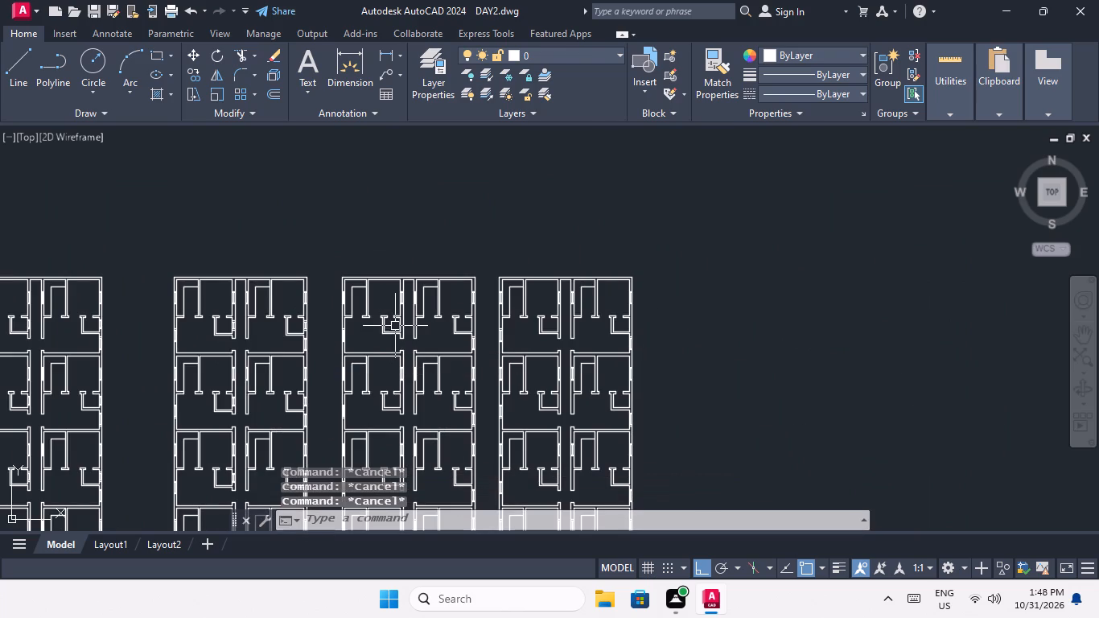
Draw a 9" line across the small-room outer wall of the fifth plan's top-row left unit, starting at the inner face's midpoint.
key(l)
key(space)
scroll(399, 332, up, 4)
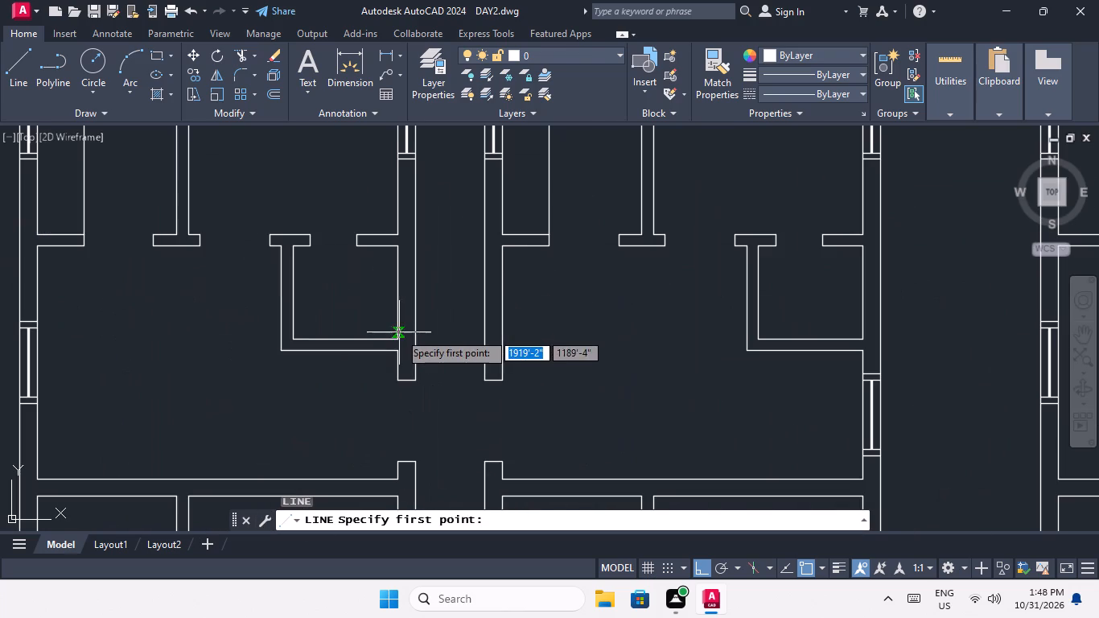
click(398, 293)
scroll(424, 293, up, 3)
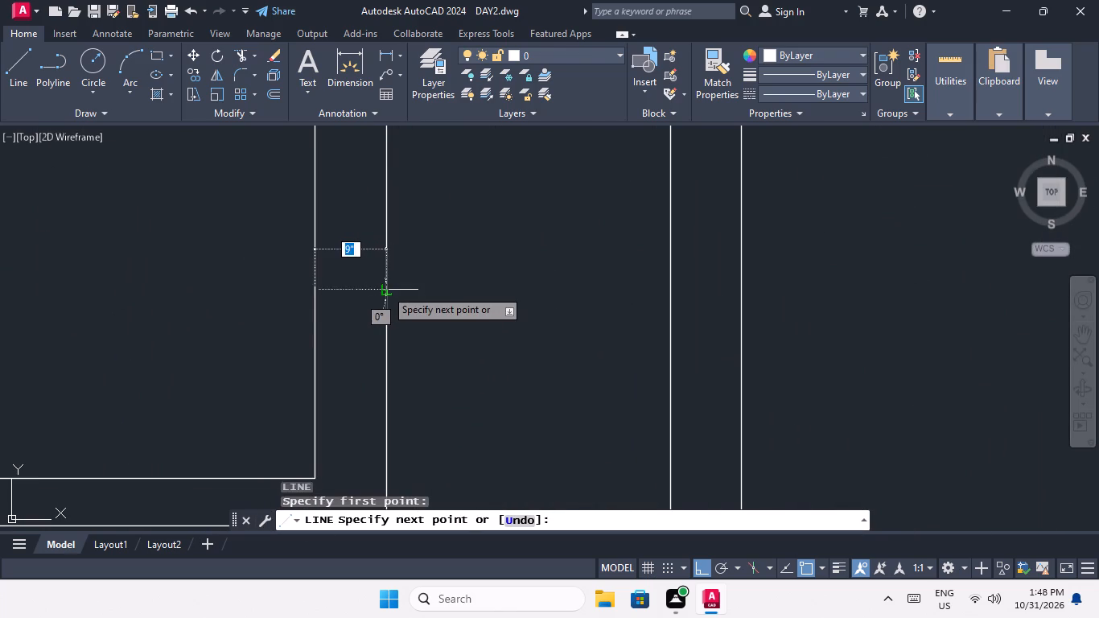
click(387, 287)
key(space)
Draw a 9" line across the small-room outer wall of the fifth plan's top-row right unit, starting at the inner face's midpoint.
scroll(396, 273, down, 4)
middle_drag(458, 294, 274, 311)
key(space)
scroll(512, 299, up, 1)
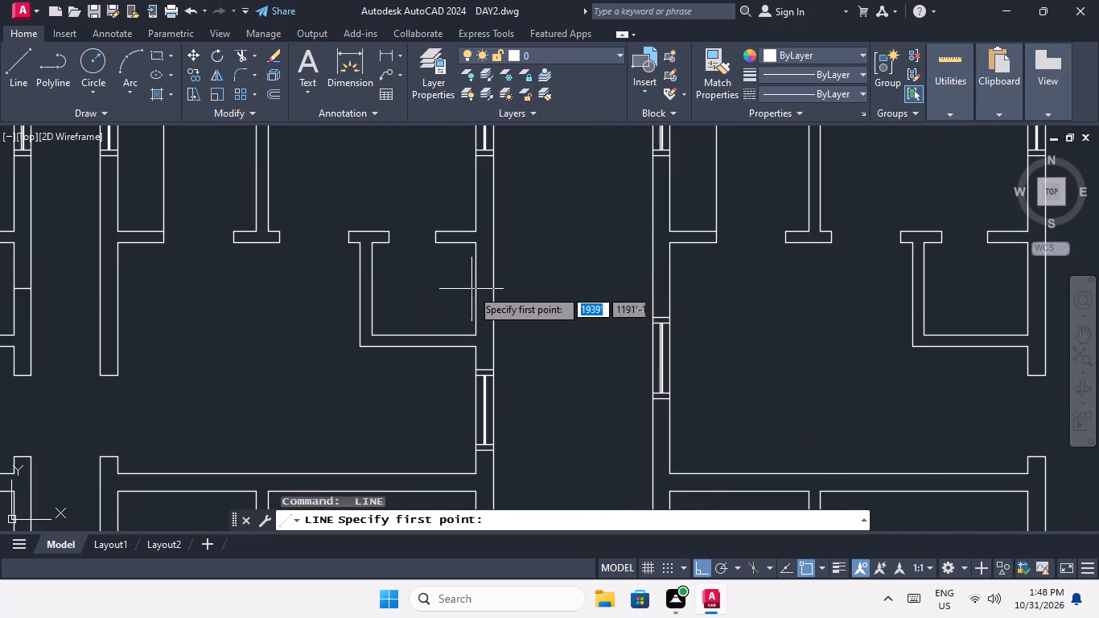
click(475, 290)
scroll(489, 290, up, 4)
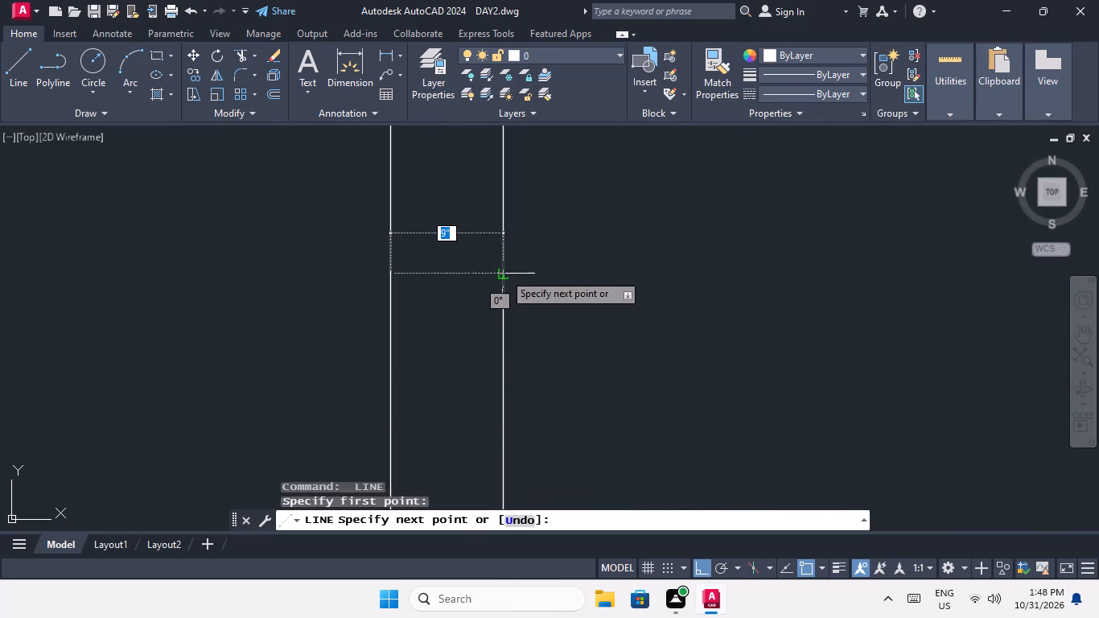
click(501, 273)
key(space)
Draw a 9" line across the small-room outer wall of the fifth plan's second-row left unit, starting at the inner face's midpoint.
scroll(504, 258, down, 5)
middle_drag(496, 315, 496, 266)
scroll(498, 271, down, 2)
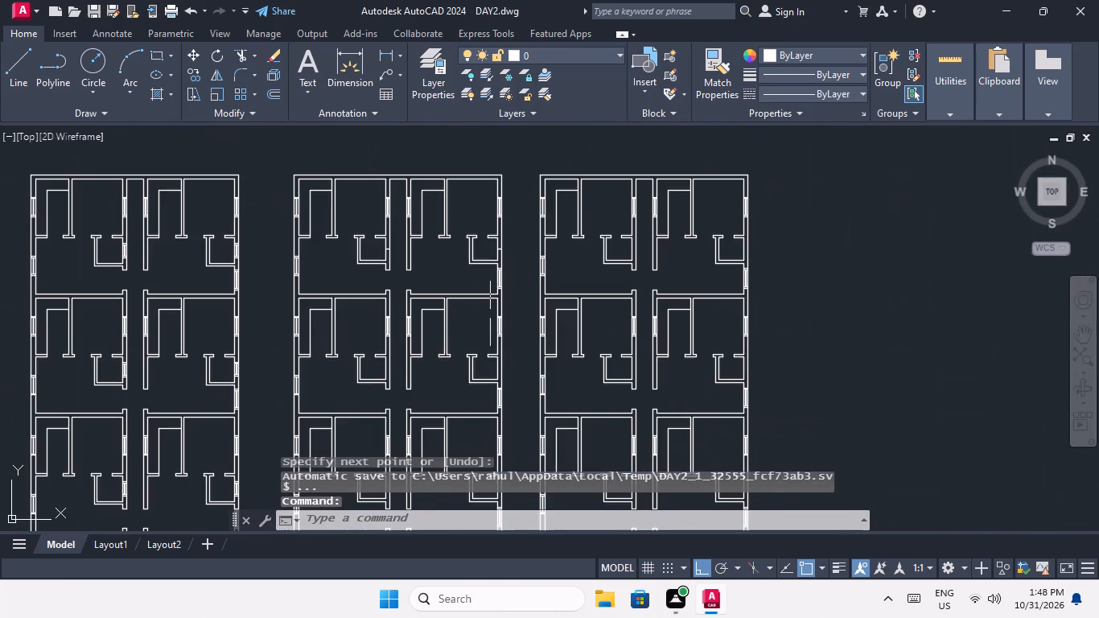
middle_drag(470, 360, 476, 290)
key(space)
scroll(398, 302, up, 3)
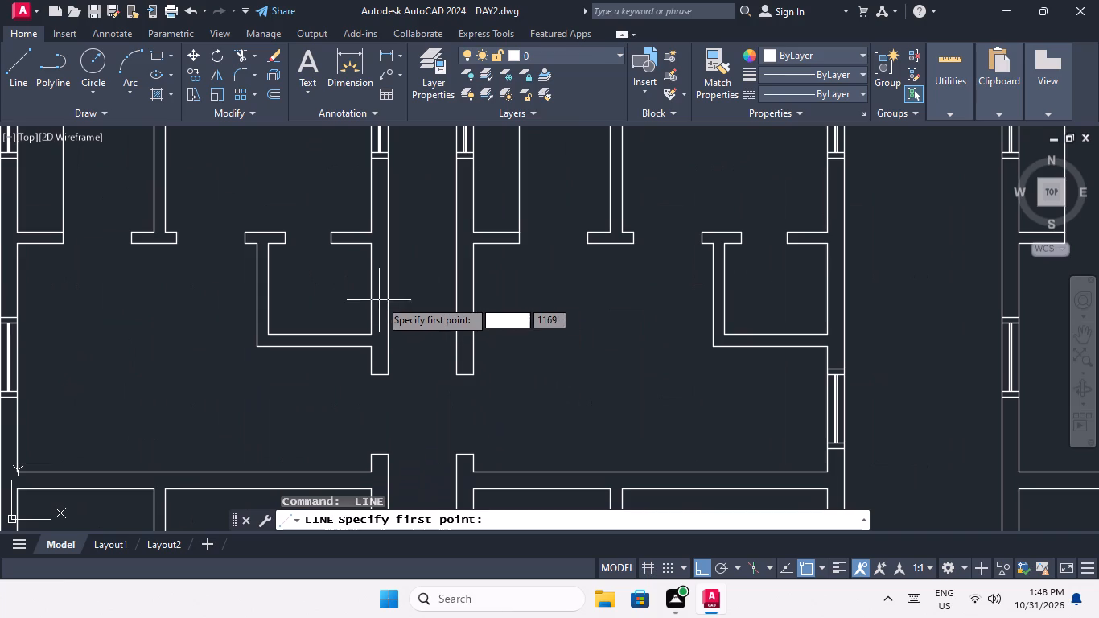
click(371, 290)
scroll(378, 290, up, 3)
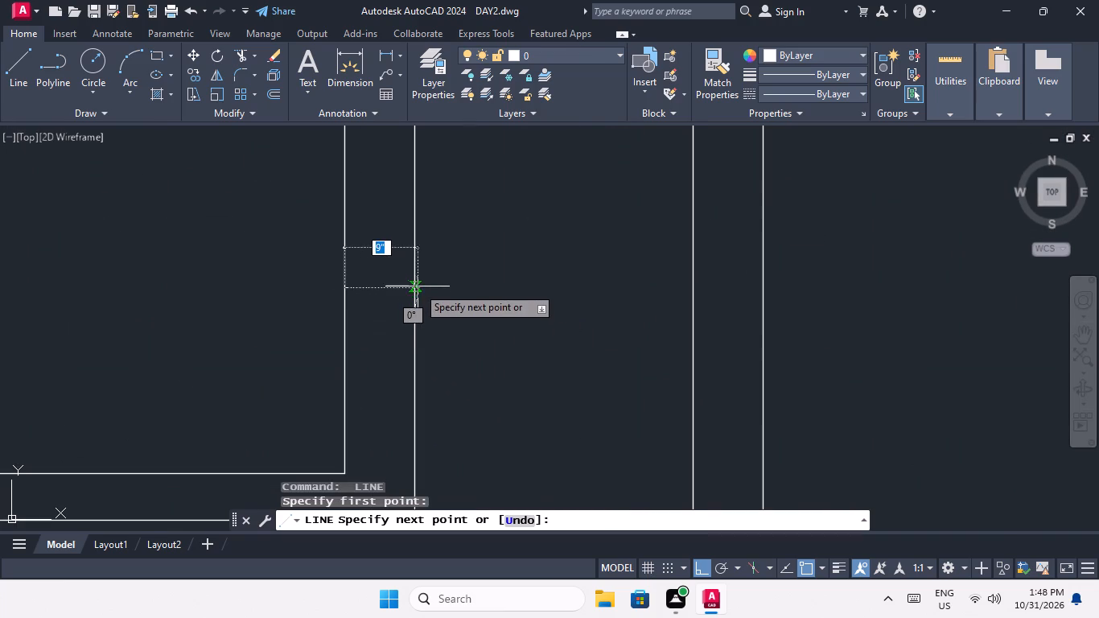
click(414, 288)
key(space)
Draw a 9" line across the small-room outer wall of the fifth plan's second-row right unit, starting at the inner face's midpoint.
scroll(427, 286, down, 4)
middle_drag(442, 291, 314, 293)
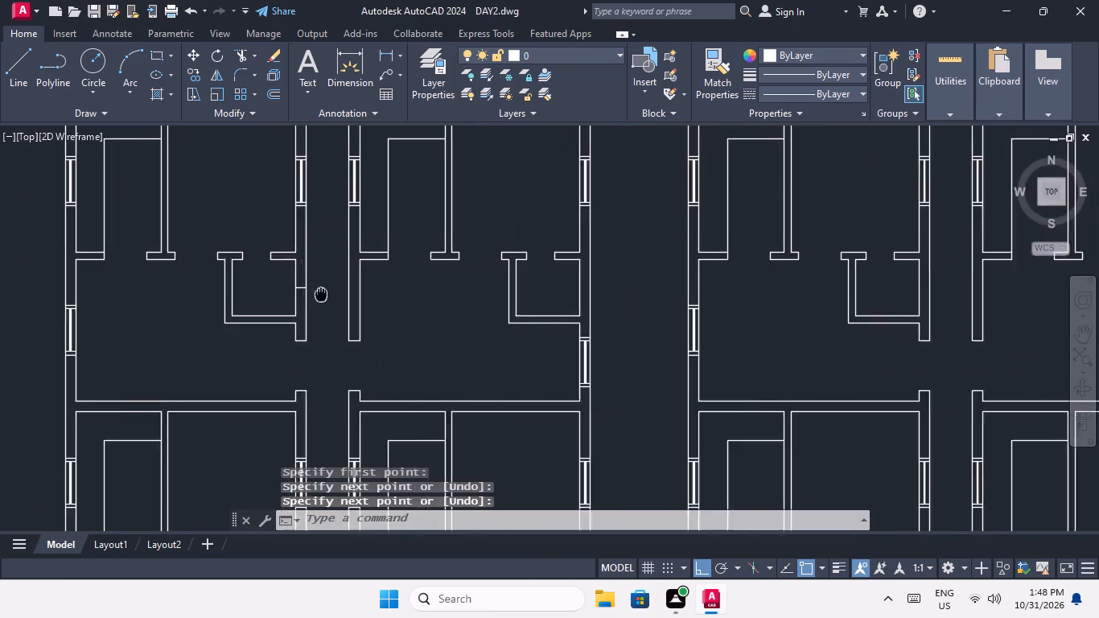
middle_drag(314, 293, 262, 300)
key(space)
scroll(541, 291, up, 3)
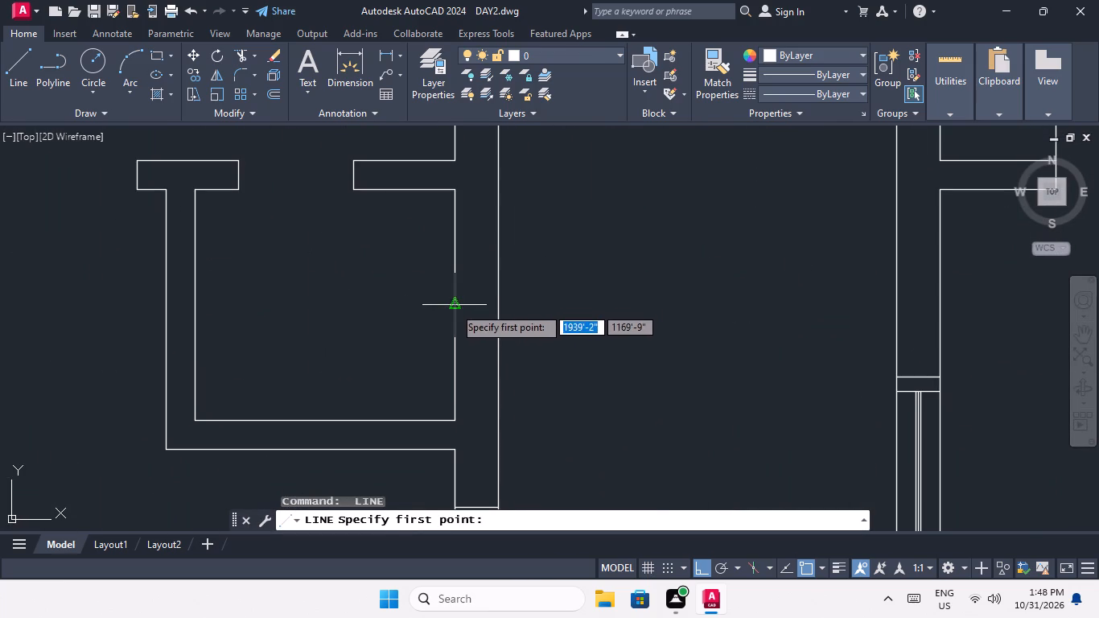
click(454, 307)
scroll(500, 297, up, 3)
click(485, 325)
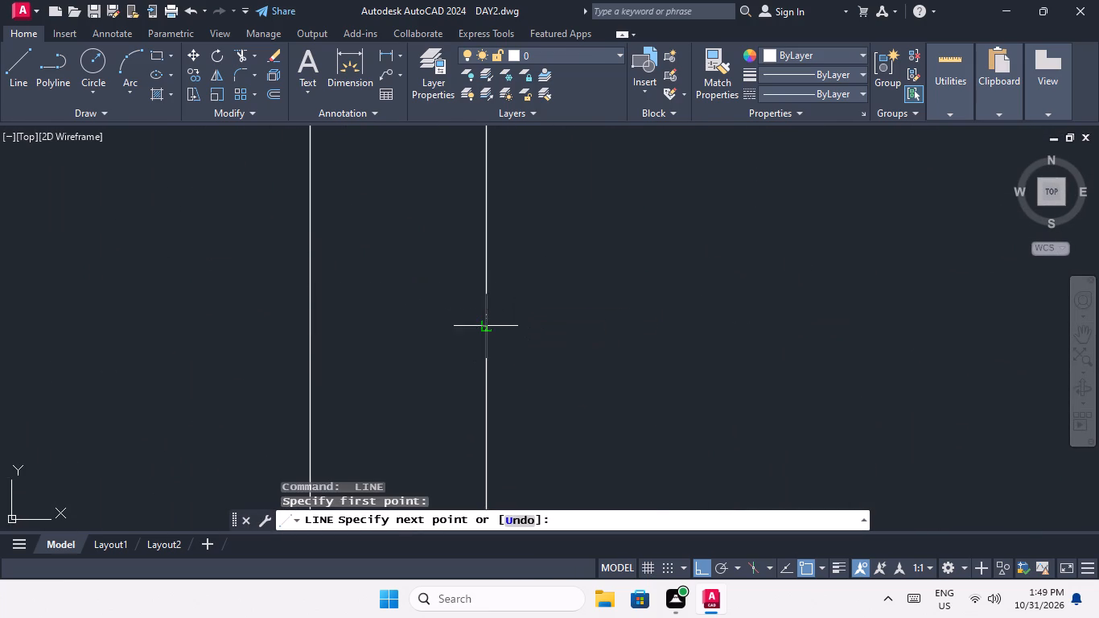
key(space)
Draw a 9" line across the small-room outer wall of the fifth plan's third-row left unit, starting at the inner face's midpoint.
scroll(492, 271, down, 5)
middle_drag(495, 323, 513, 251)
scroll(510, 280, down, 1)
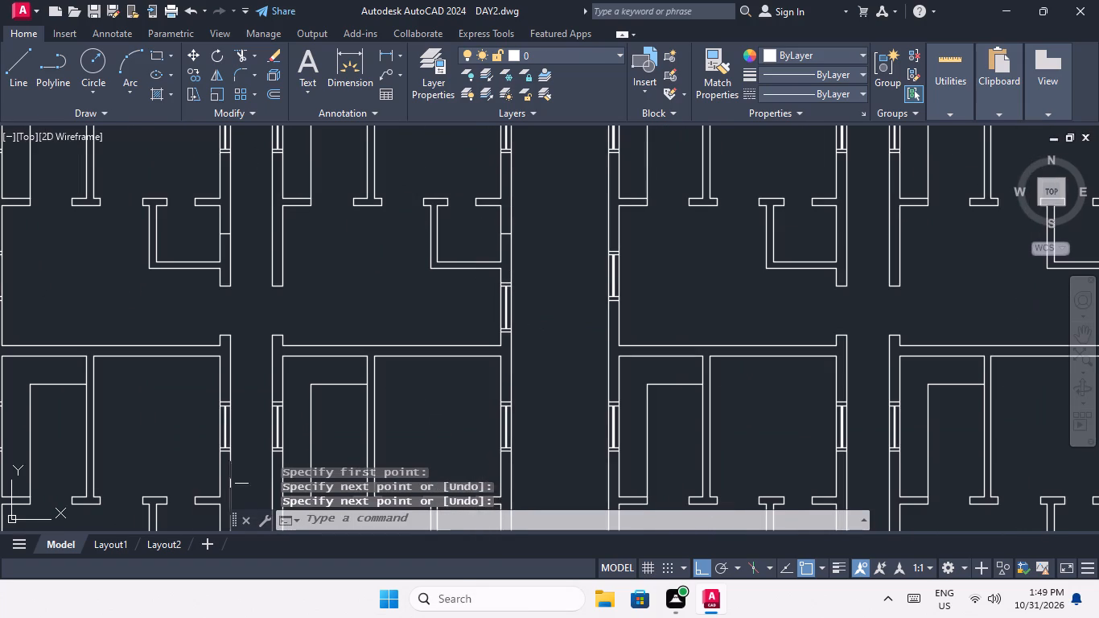
middle_drag(245, 414, 261, 297)
middle_drag(264, 365, 268, 307)
key(space)
scroll(237, 358, up, 1)
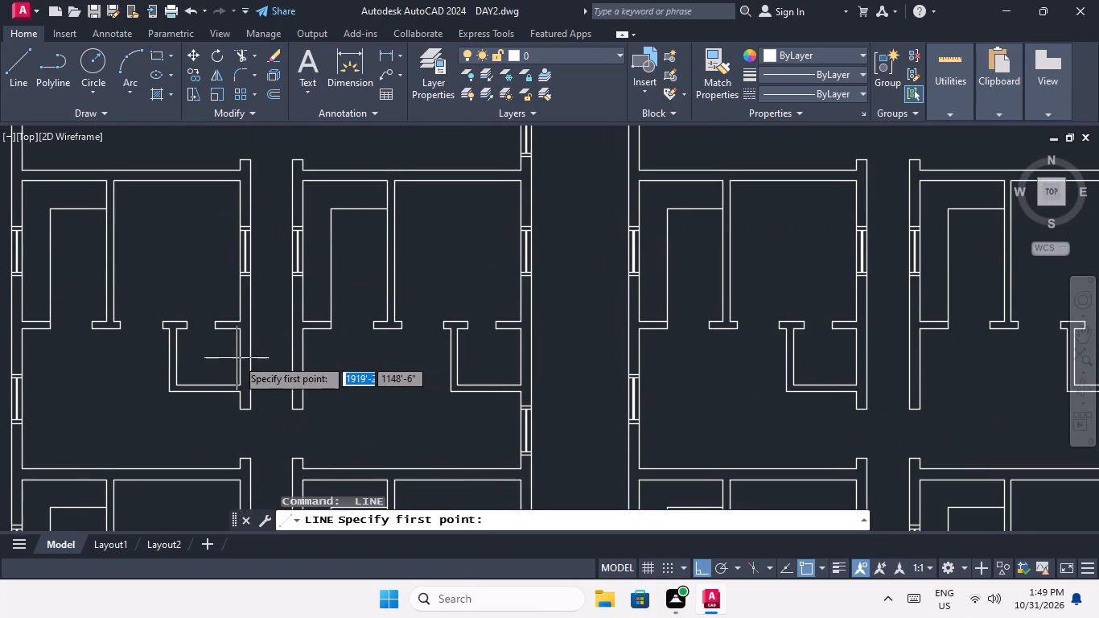
scroll(237, 358, up, 1)
drag(241, 357, 258, 359)
scroll(286, 360, up, 3)
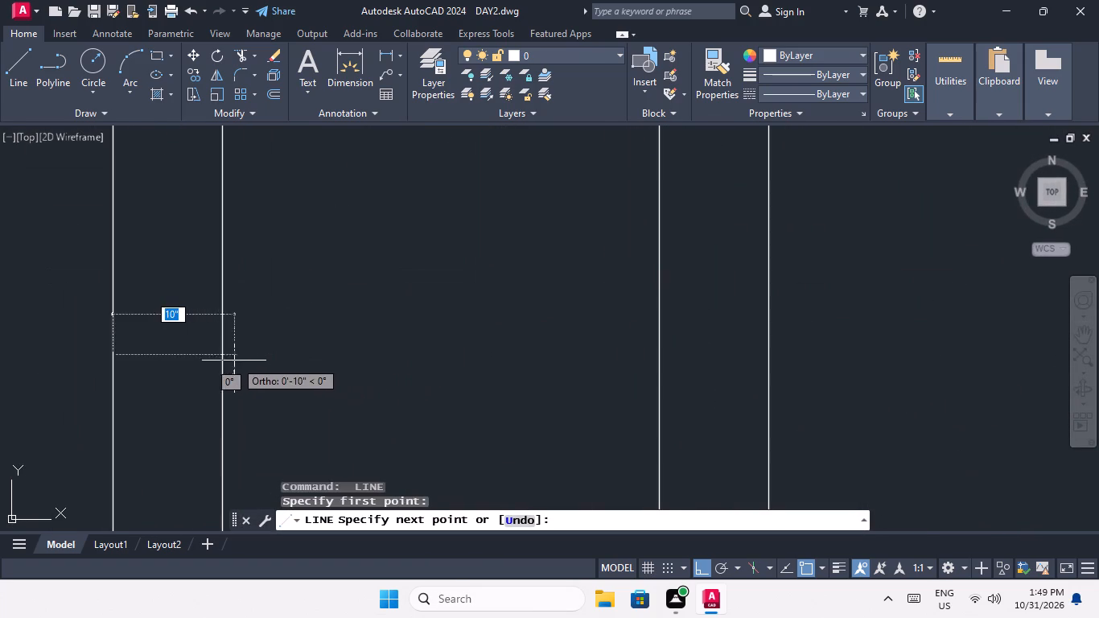
click(224, 355)
key(space)
Draw a 9" line across the small-room outer wall of the fifth plan's third-row right unit, starting at the inner face's midpoint.
scroll(245, 315, down, 5)
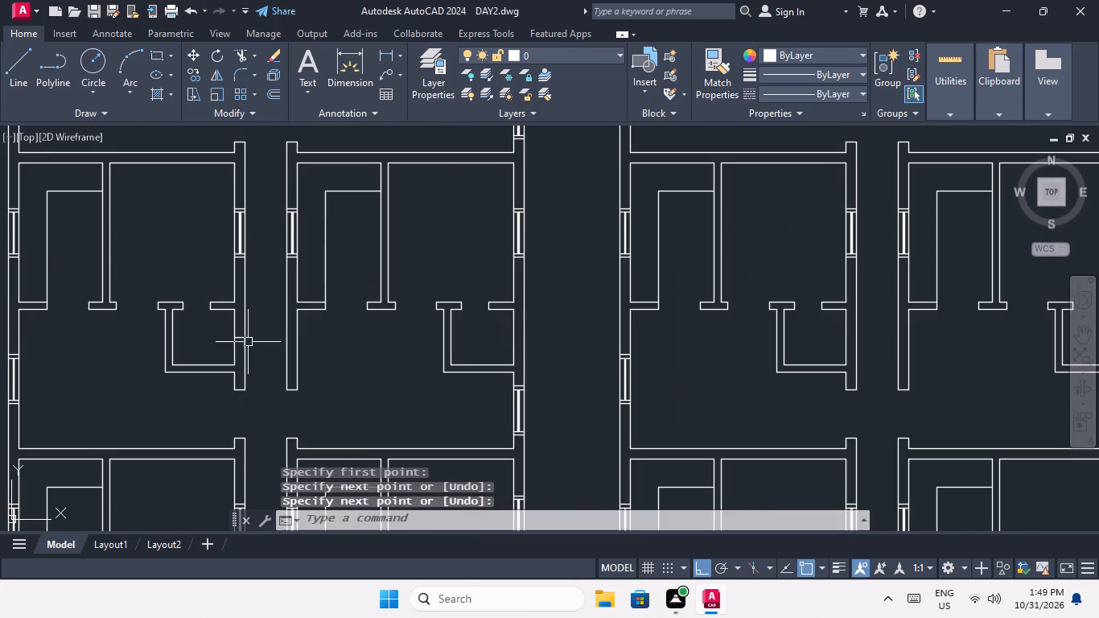
middle_drag(264, 345, 60, 387)
key(space)
scroll(305, 383, up, 3)
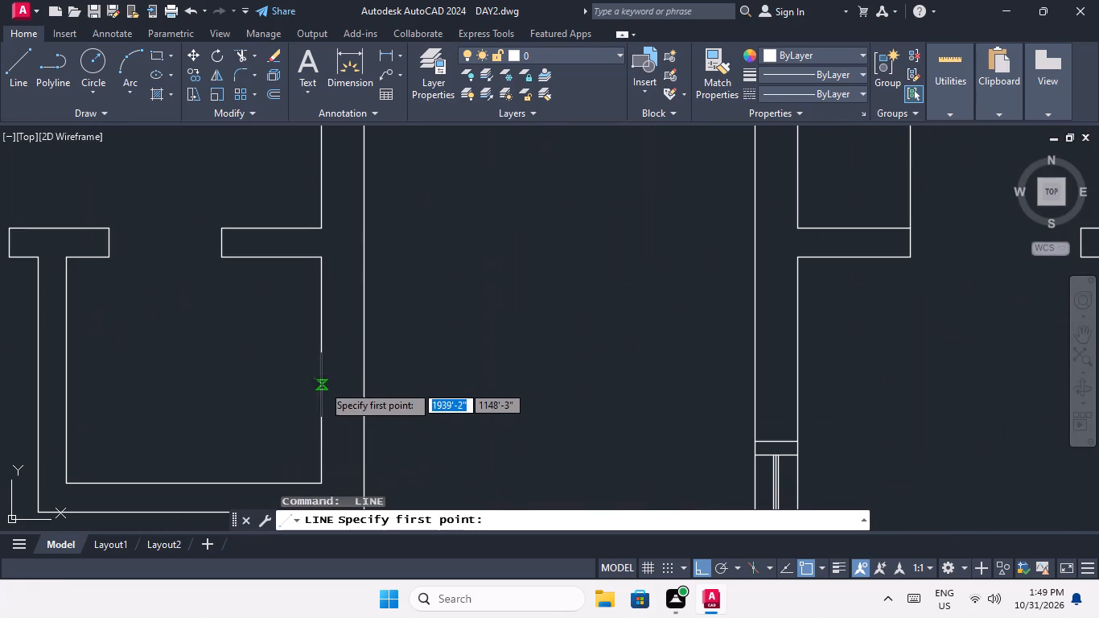
click(322, 369)
scroll(360, 377, up, 2)
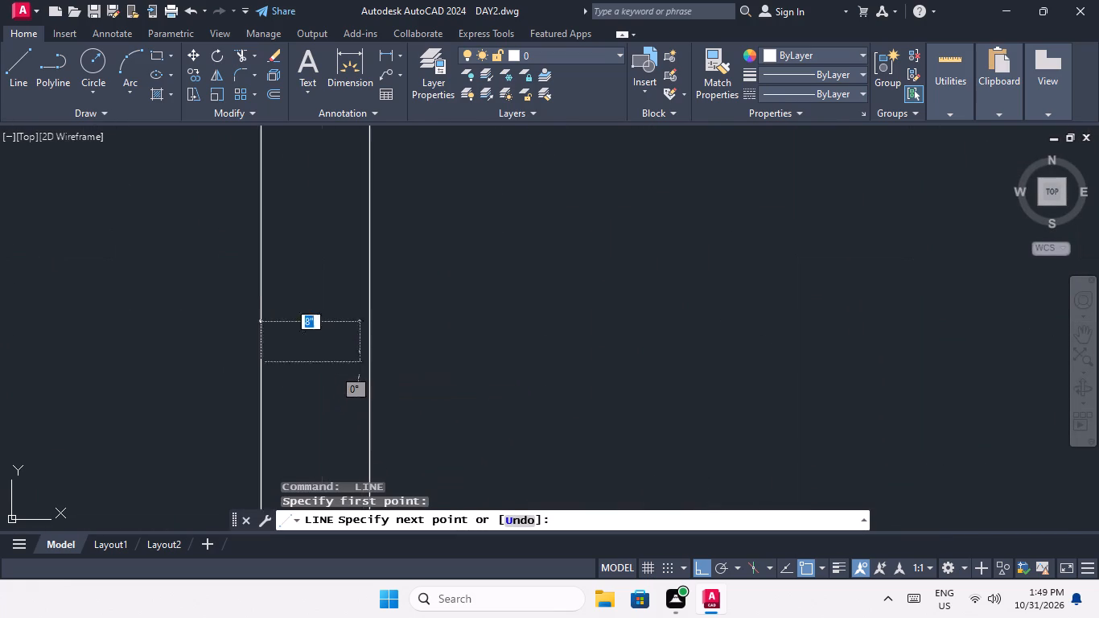
scroll(360, 377, up, 1)
click(374, 355)
key(space)
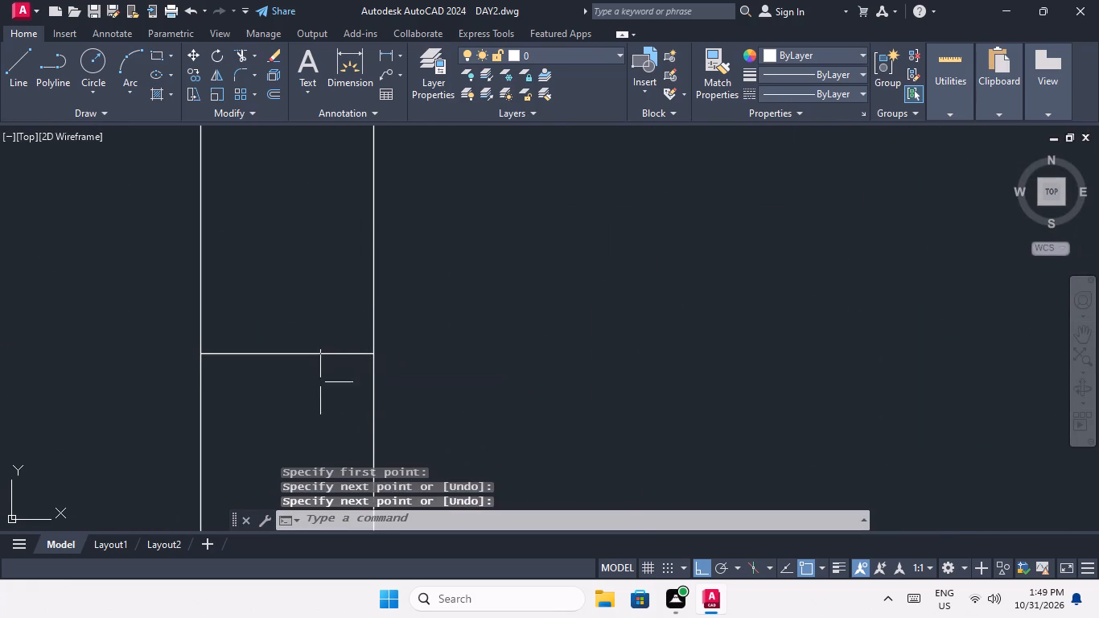
Draw a 9" line across the small-room outer wall of the fifth plan's bottom-row left unit, starting at the inner face's midpoint.
scroll(324, 317, down, 5)
middle_drag(311, 363, 381, 315)
scroll(381, 316, down, 3)
middle_drag(352, 367, 386, 311)
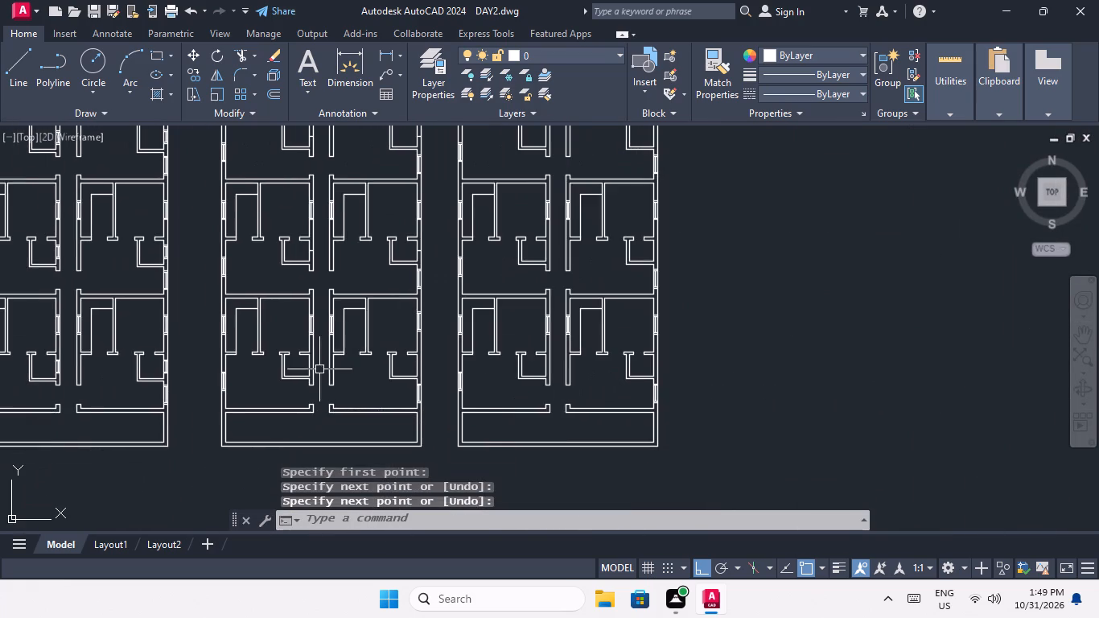
key(space)
scroll(305, 373, up, 3)
click(319, 348)
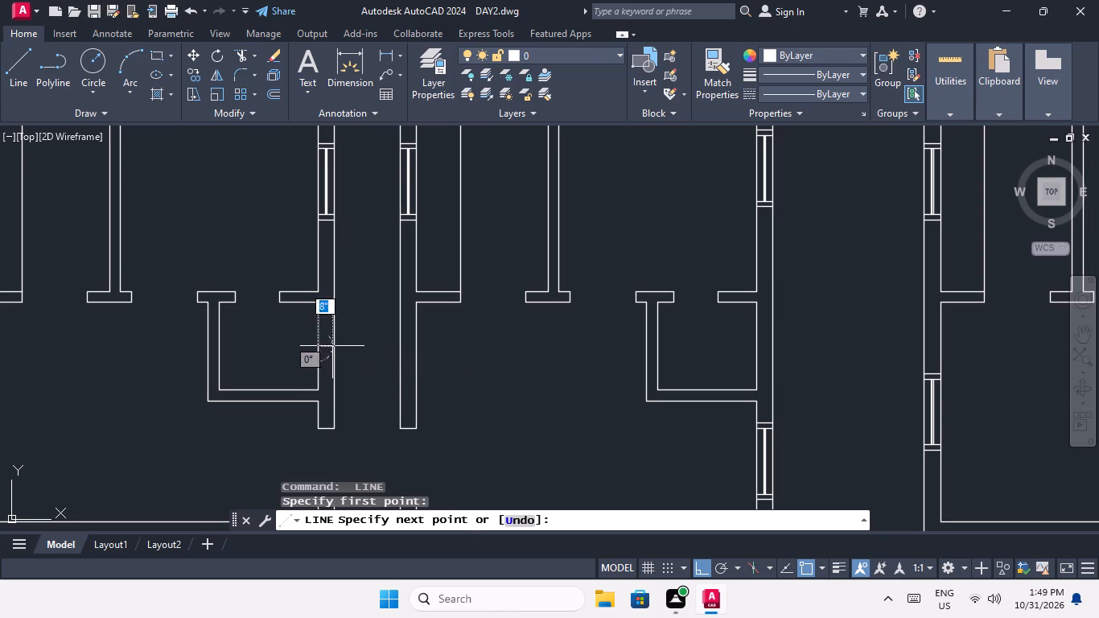
scroll(337, 346, up, 3)
click(319, 356)
key(space)
Draw a 9" line across the small-room outer wall of the fifth plan's bottom-row right unit, starting at the inner face's midpoint.
scroll(357, 328, down, 4)
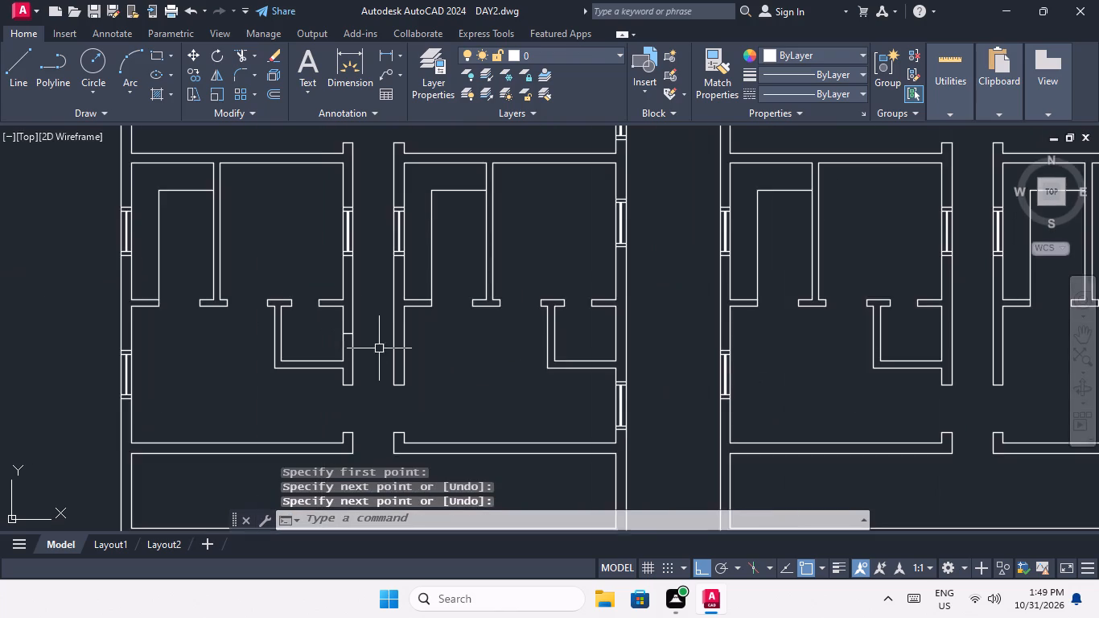
middle_drag(379, 347, 197, 359)
key(space)
scroll(418, 346, up, 3)
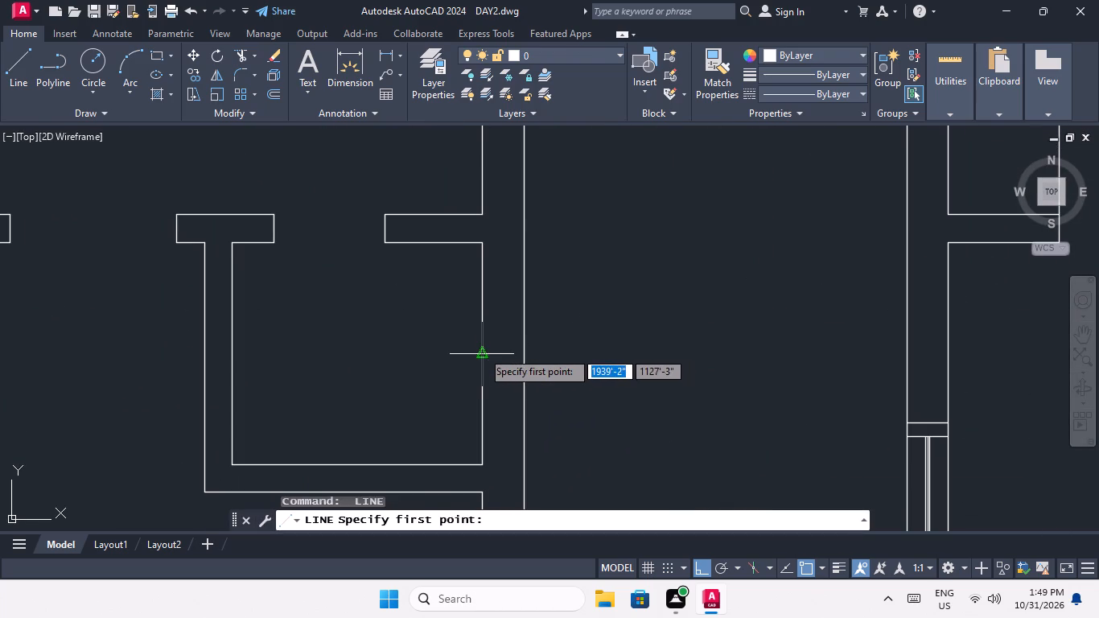
click(482, 351)
scroll(526, 353, up, 3)
click(508, 357)
key(space)
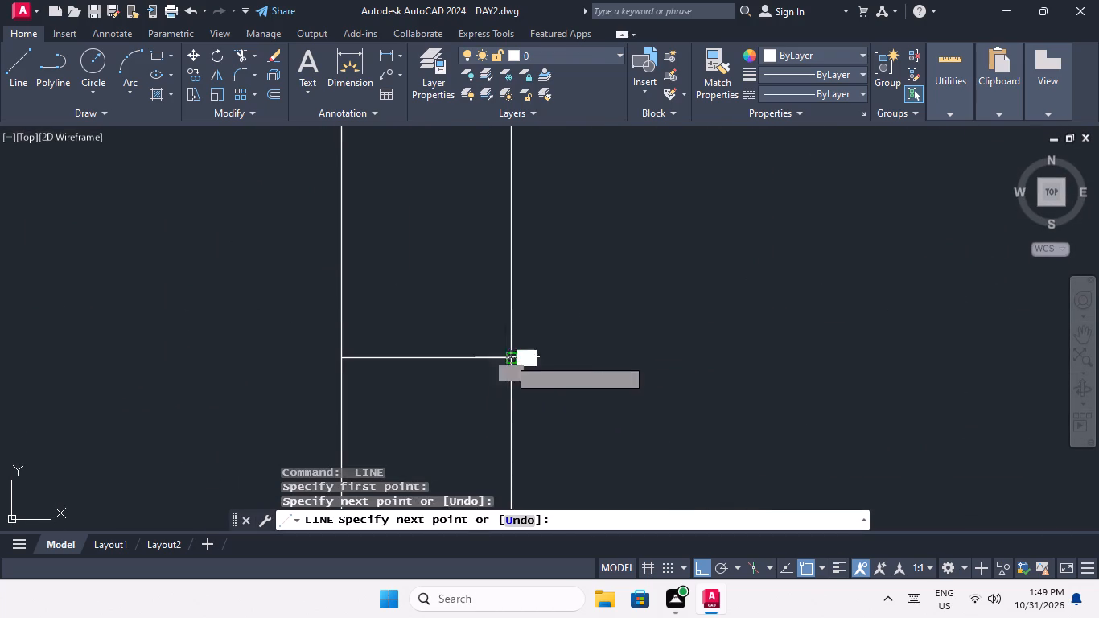
Offset the midpoint line in the small-room outer wall of the fifth plan's bottom-row left unit by 1' to both sides.
scroll(426, 293, down, 5)
middle_drag(429, 371, 430, 442)
scroll(419, 328, down, 2)
middle_click(421, 391)
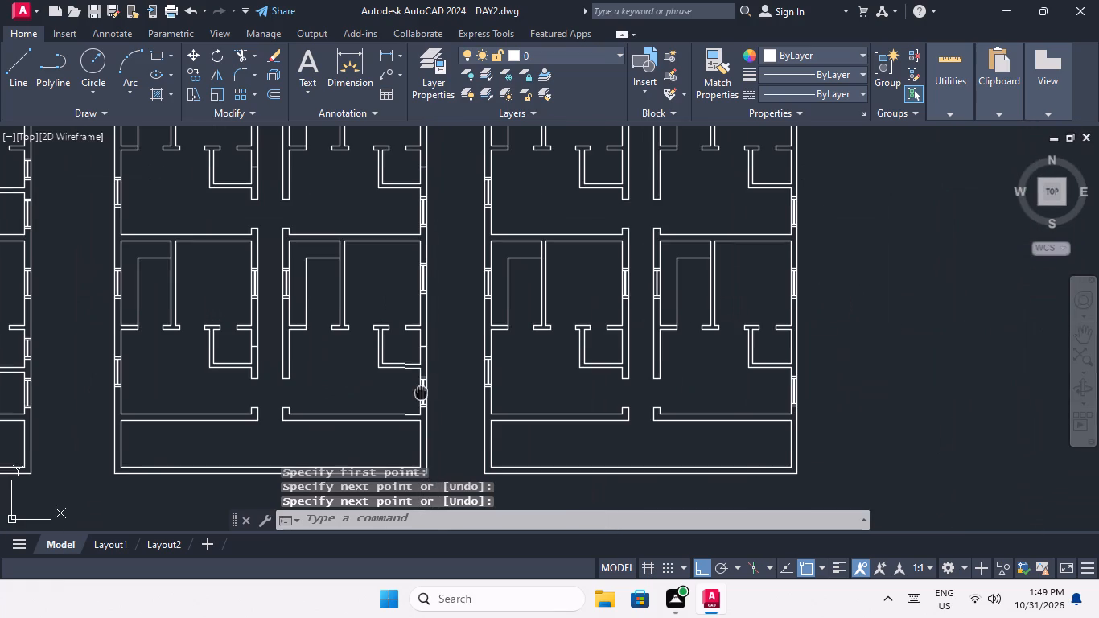
key(Escape)
key(Escape)
key(o)
key(Return)
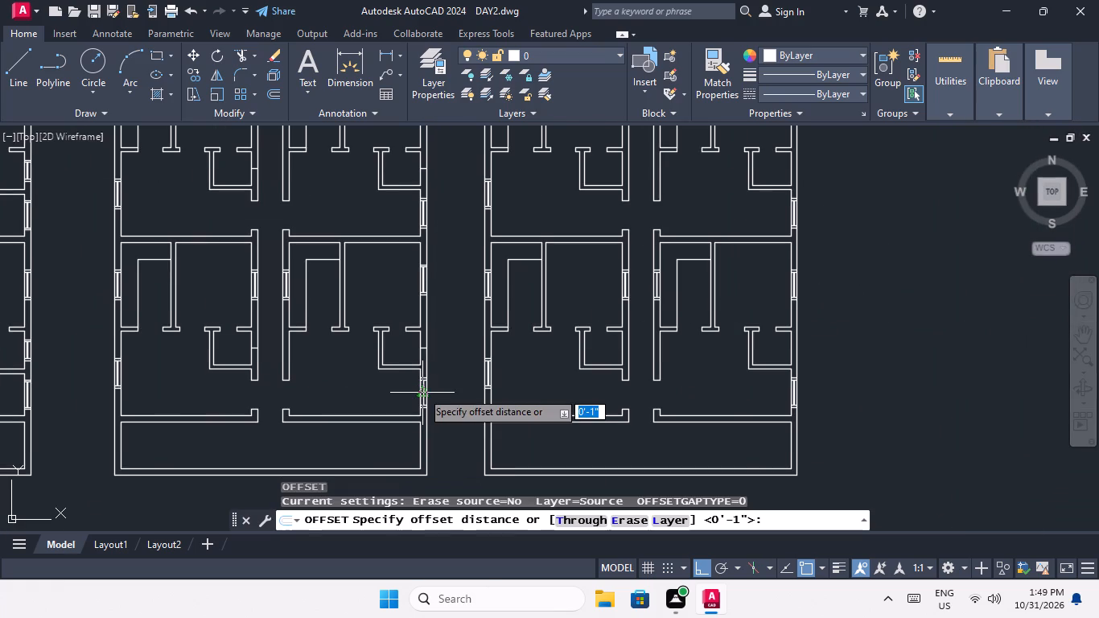
text(1;)
key(BackSpace)
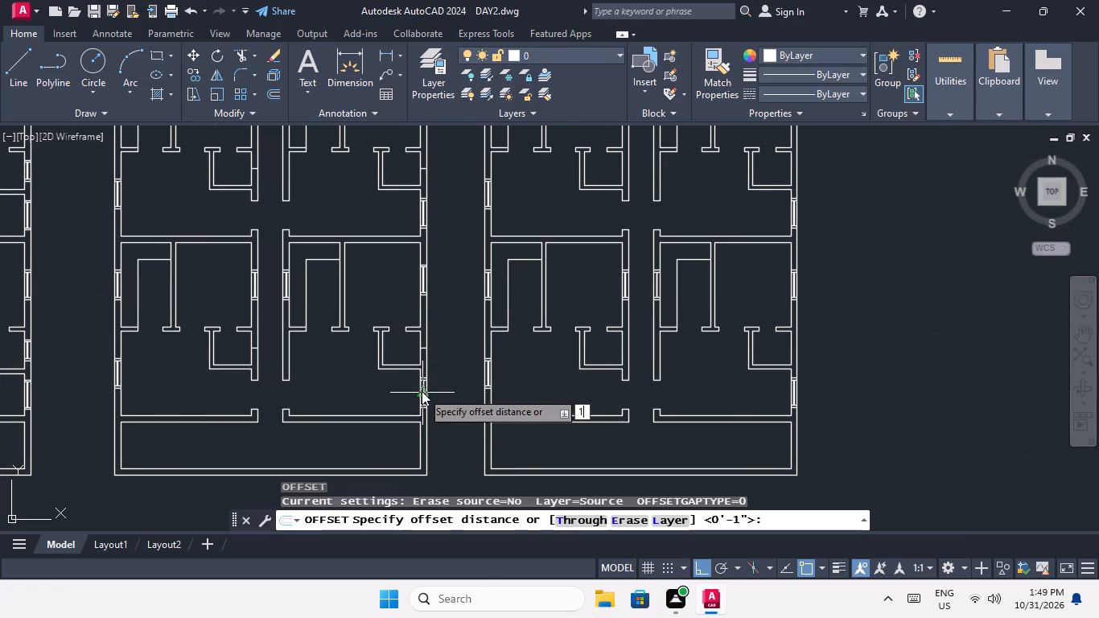
key(apostrophe)
key(Return)
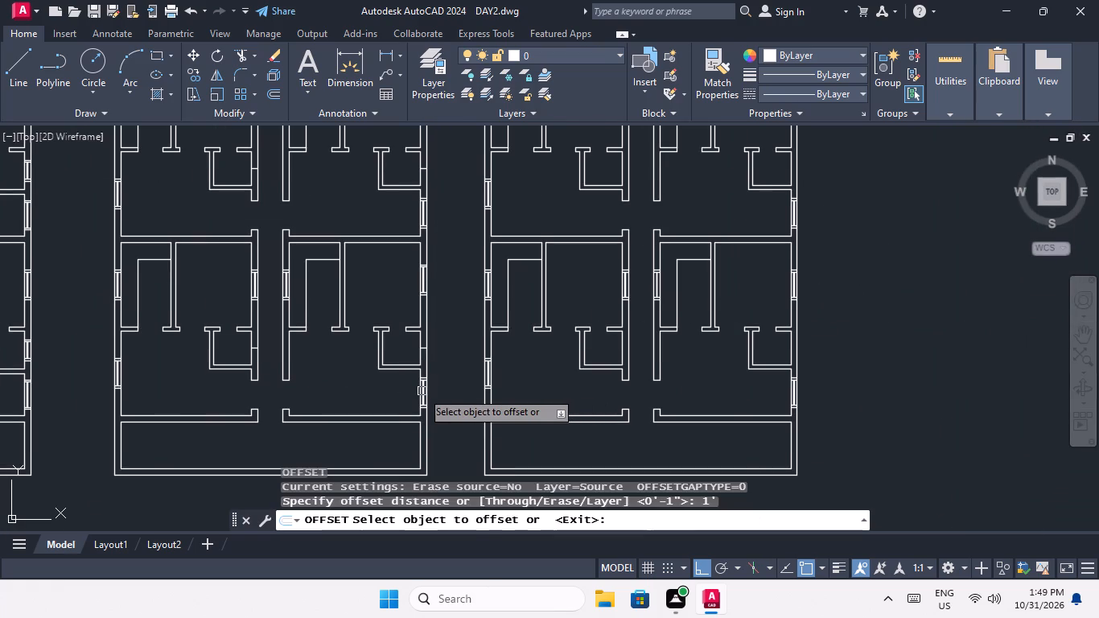
scroll(234, 341, up, 4)
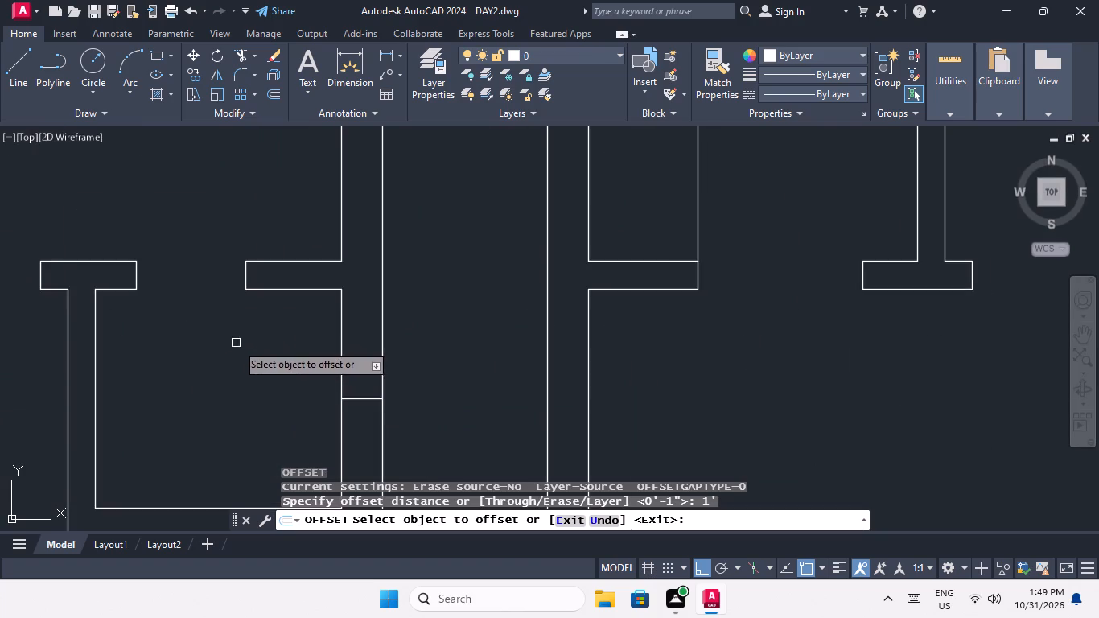
middle_drag(305, 348, 261, 284)
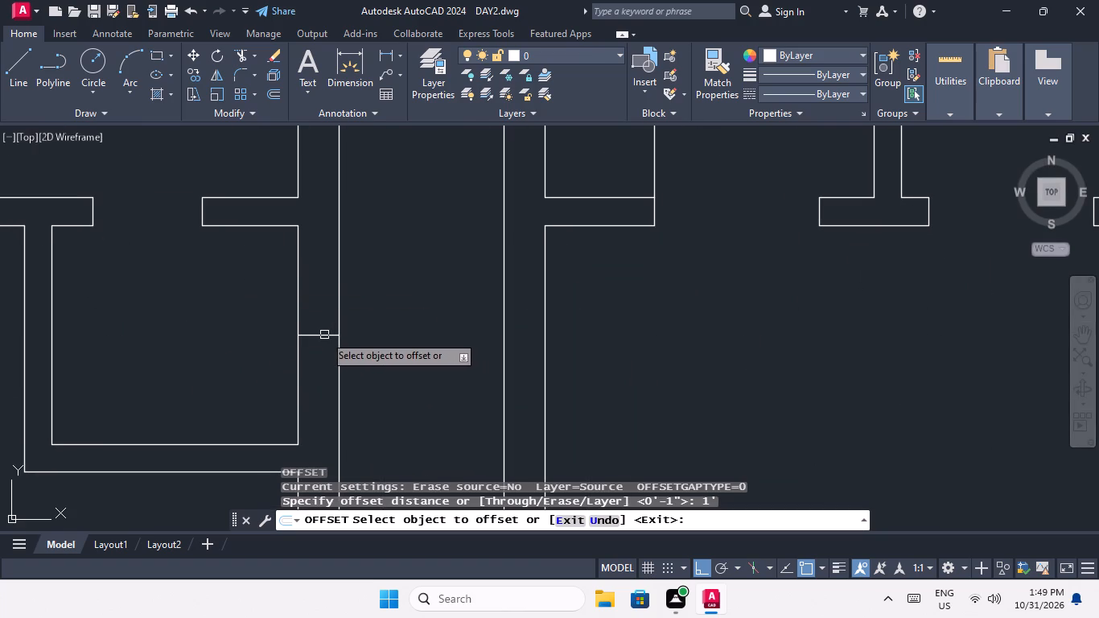
drag(324, 335, 319, 315)
drag(311, 266, 313, 282)
drag(315, 334, 317, 341)
click(327, 367)
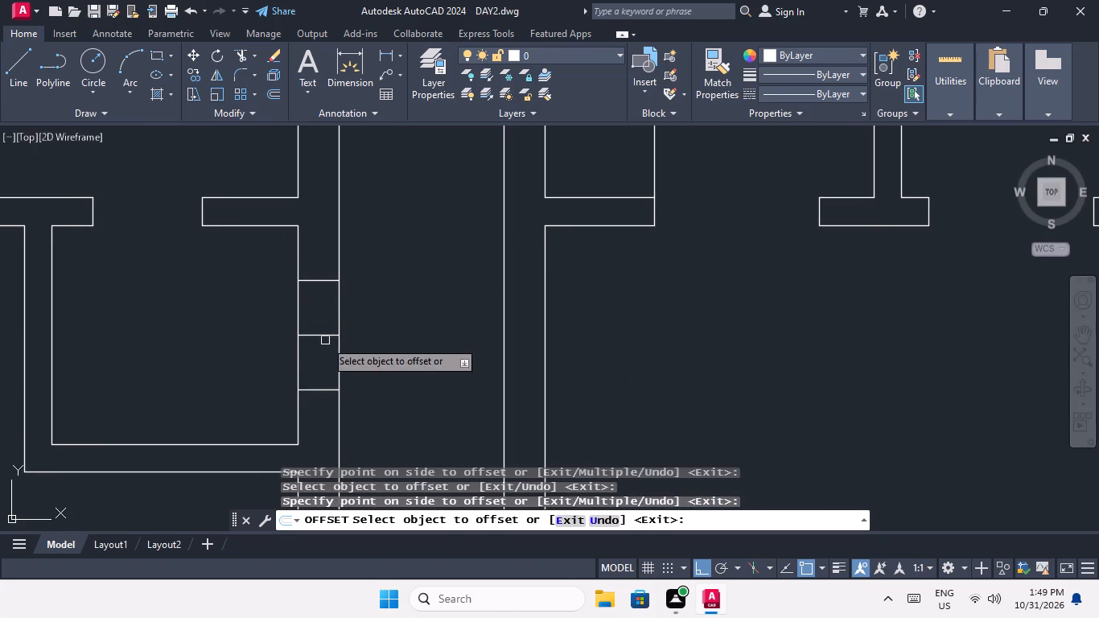
Offset the midpoint line in the small-room outer wall of the fifth plan's bottom-row right unit by 1' to both sides.
scroll(337, 270, down, 4)
middle_drag(347, 288, 279, 355)
scroll(457, 358, up, 4)
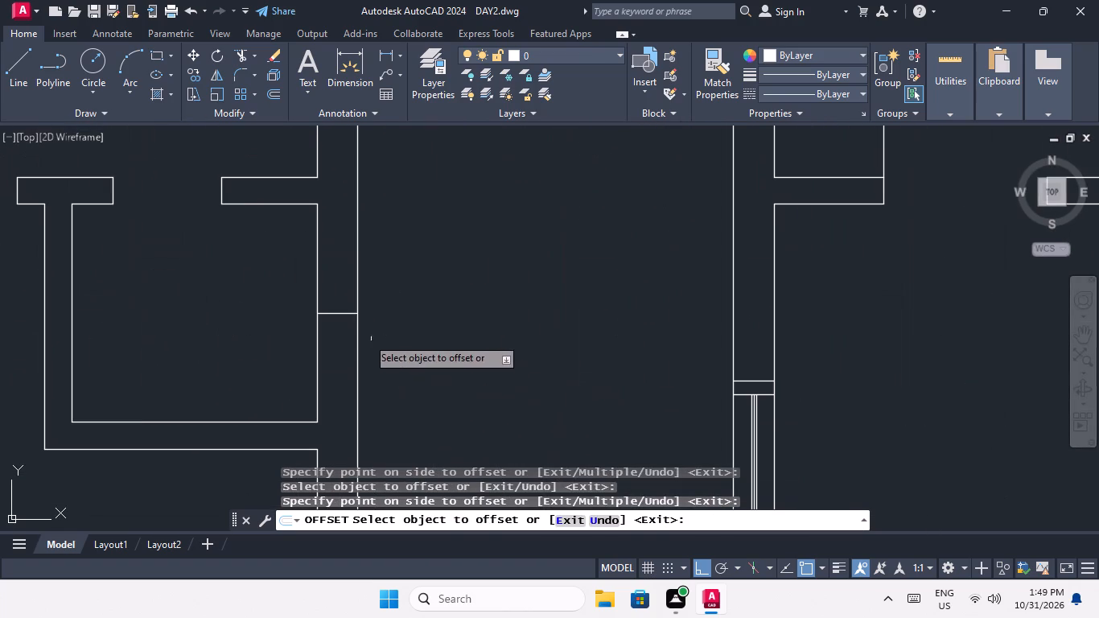
drag(341, 311, 341, 302)
drag(338, 253, 343, 275)
drag(340, 313, 344, 325)
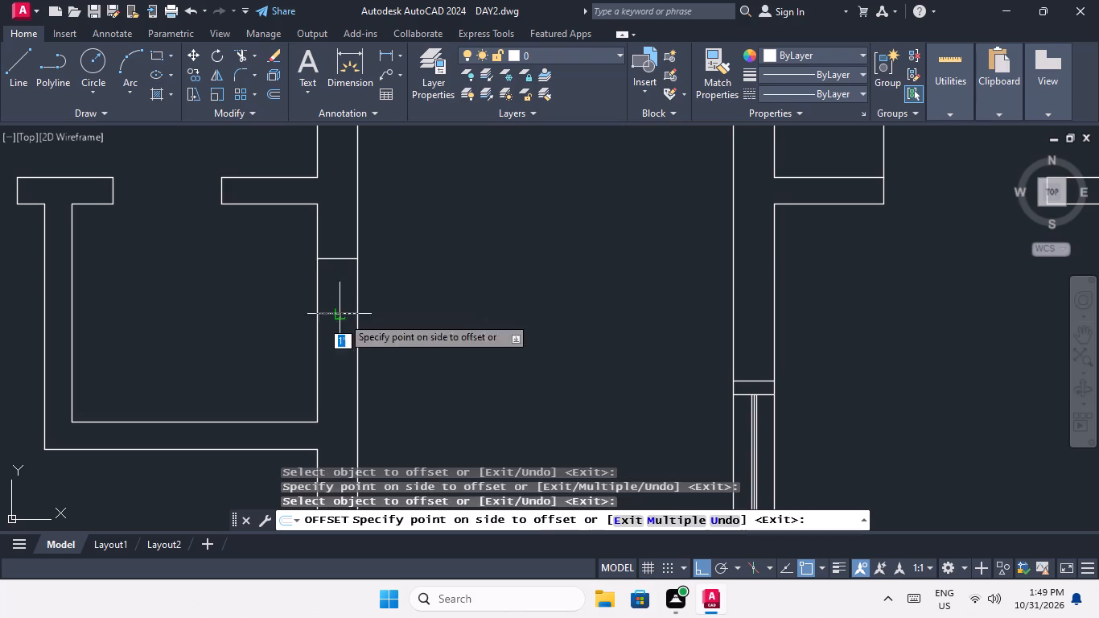
drag(344, 325, 344, 331)
click(352, 355)
Offset the midpoint line in the small-room outer wall of the fifth plan's third-row left unit by 1' to both sides.
scroll(353, 292, down, 3)
middle_drag(370, 294, 398, 362)
scroll(397, 319, down, 2)
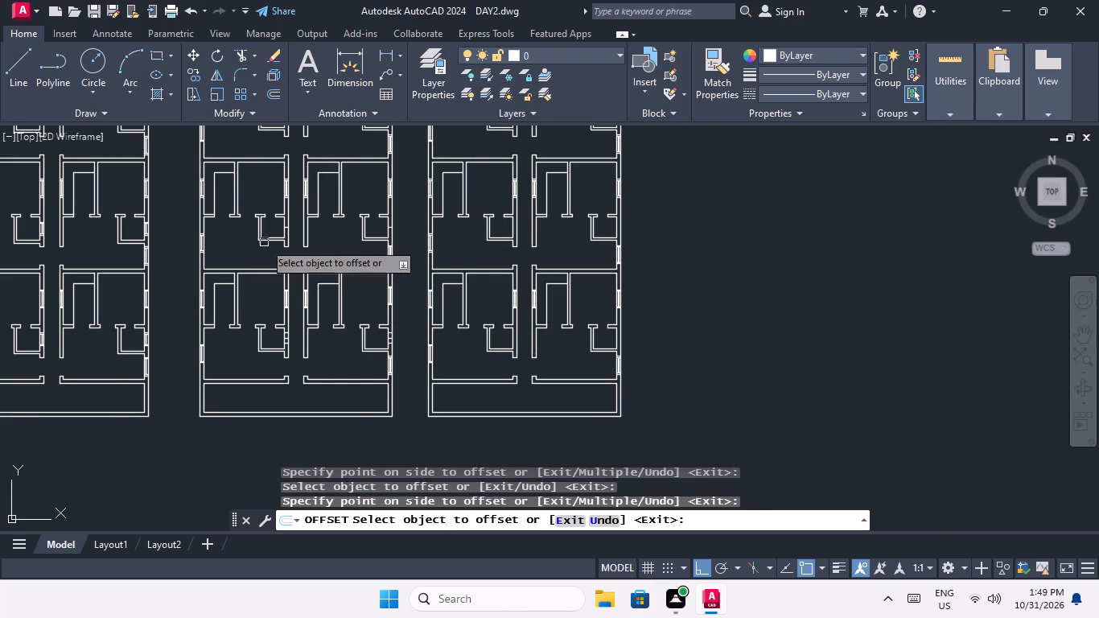
middle_drag(331, 303, 331, 367)
scroll(283, 294, up, 5)
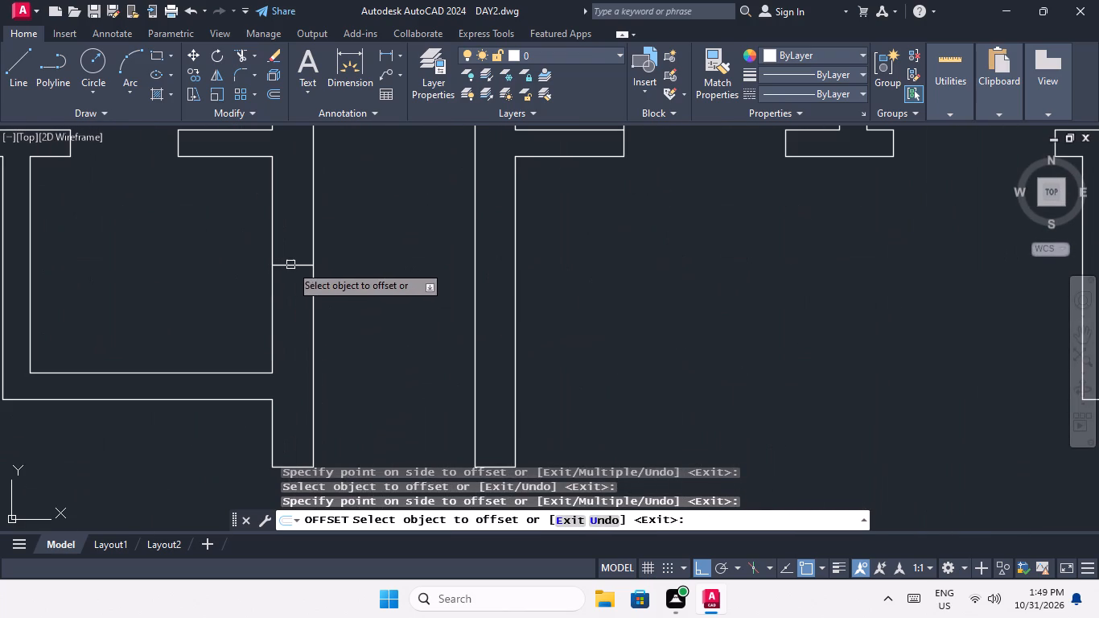
drag(291, 265, 291, 254)
drag(289, 222, 293, 245)
drag(294, 264, 294, 285)
click(294, 301)
Offset the midpoint line in the small-room outer wall of the fifth plan's third-row right unit by 1' to both sides.
scroll(294, 283, down, 4)
middle_drag(387, 314, 231, 370)
scroll(325, 330, up, 4)
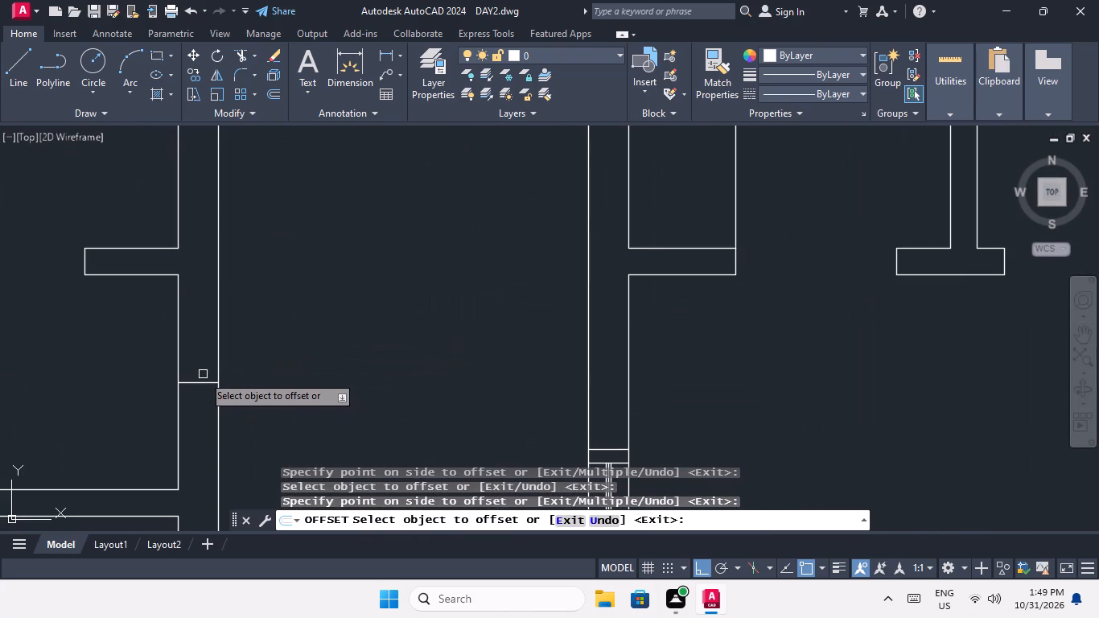
drag(203, 383, 203, 357)
drag(203, 304, 205, 316)
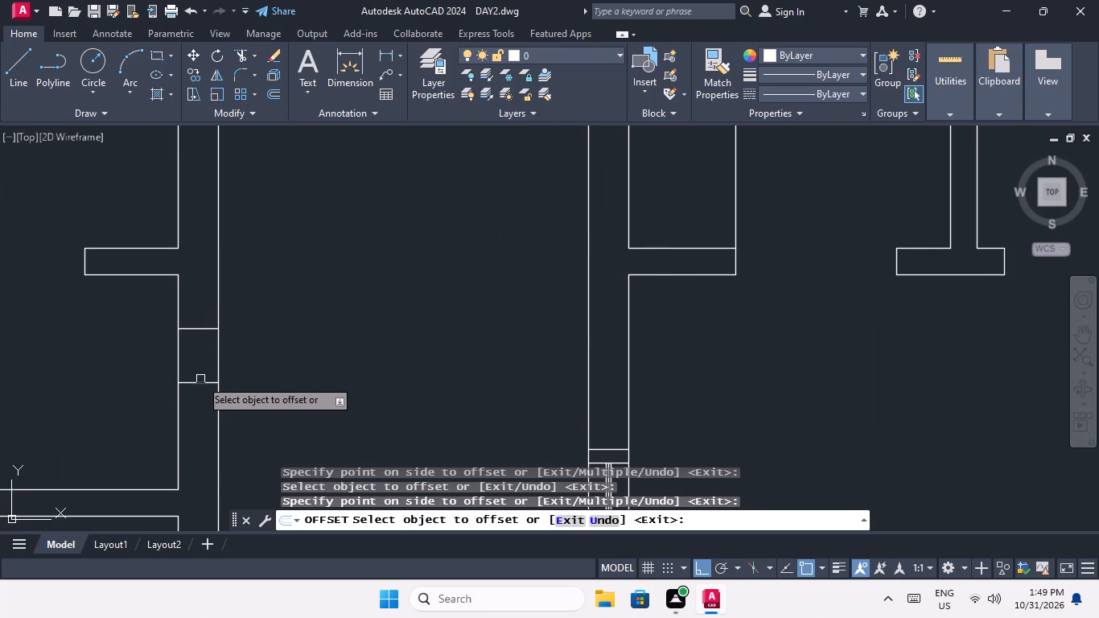
drag(200, 379, 202, 389)
click(208, 403)
Offset the midpoint line in the small-room outer wall of the fifth plan's second-row left unit by 1' to both sides.
scroll(237, 330, down, 3)
middle_drag(253, 323, 314, 345)
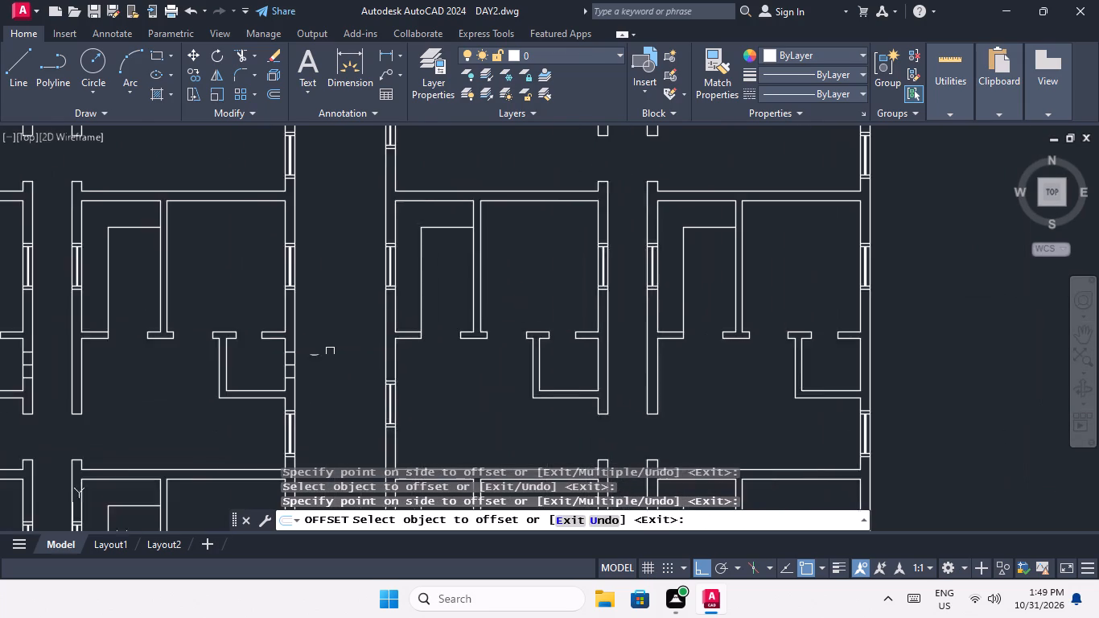
scroll(327, 335, down, 2)
middle_drag(331, 348, 346, 418)
scroll(217, 297, up, 4)
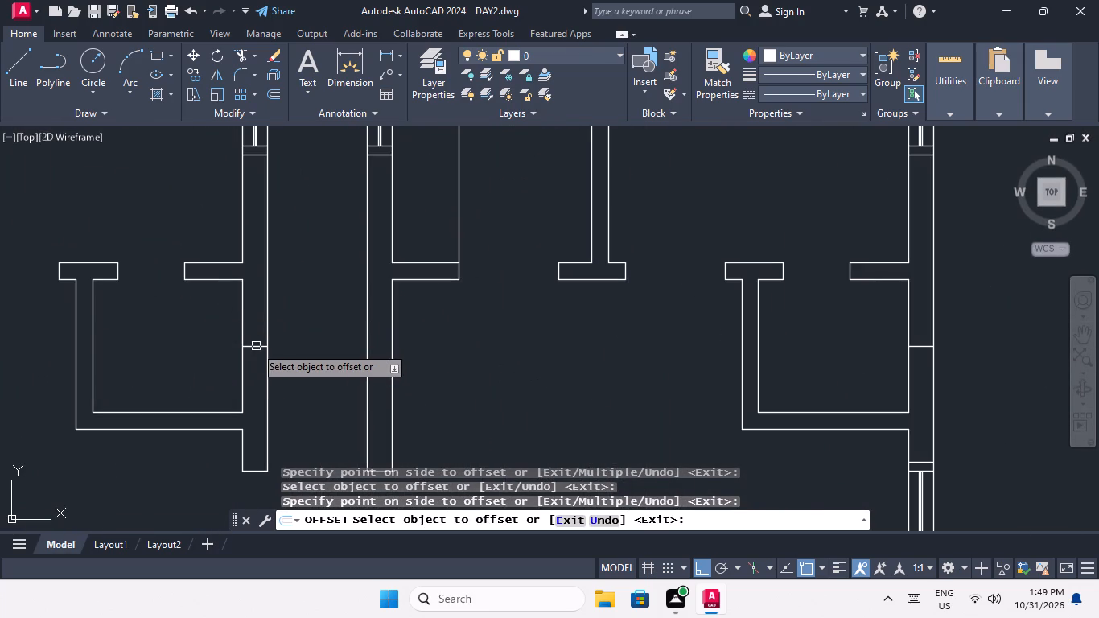
scroll(255, 346, up, 3)
drag(255, 354, 251, 342)
click(246, 277)
scroll(259, 346, down, 3)
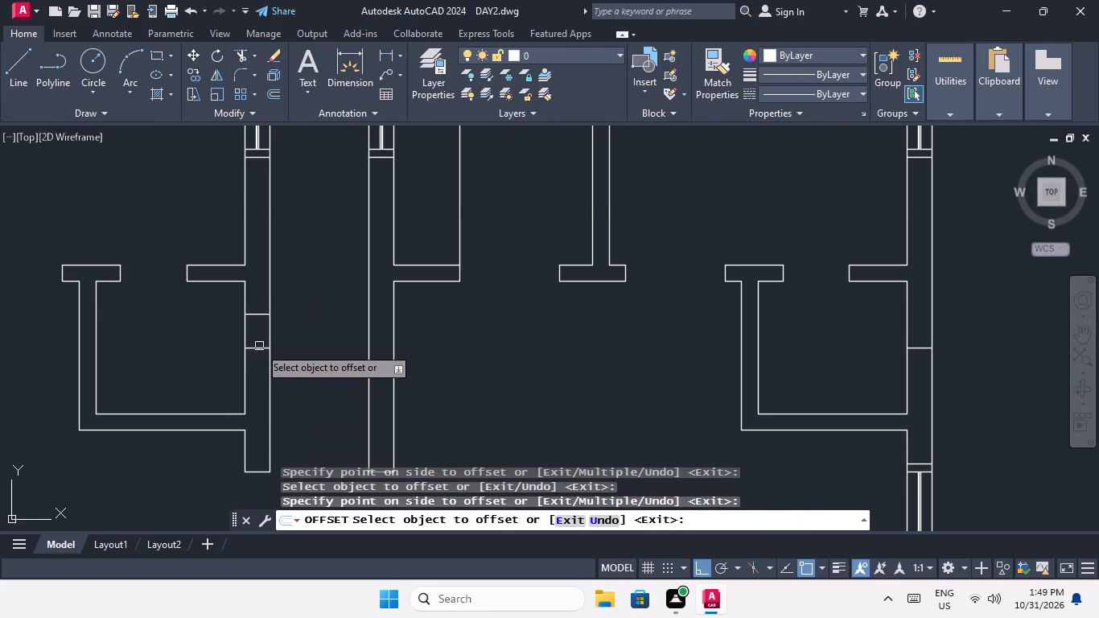
drag(259, 349, 263, 377)
click(265, 383)
Offset the midpoint line in the small-room outer wall of the fifth plan's second-row right unit by 1' to both sides.
scroll(267, 334, down, 3)
middle_drag(283, 335, 51, 347)
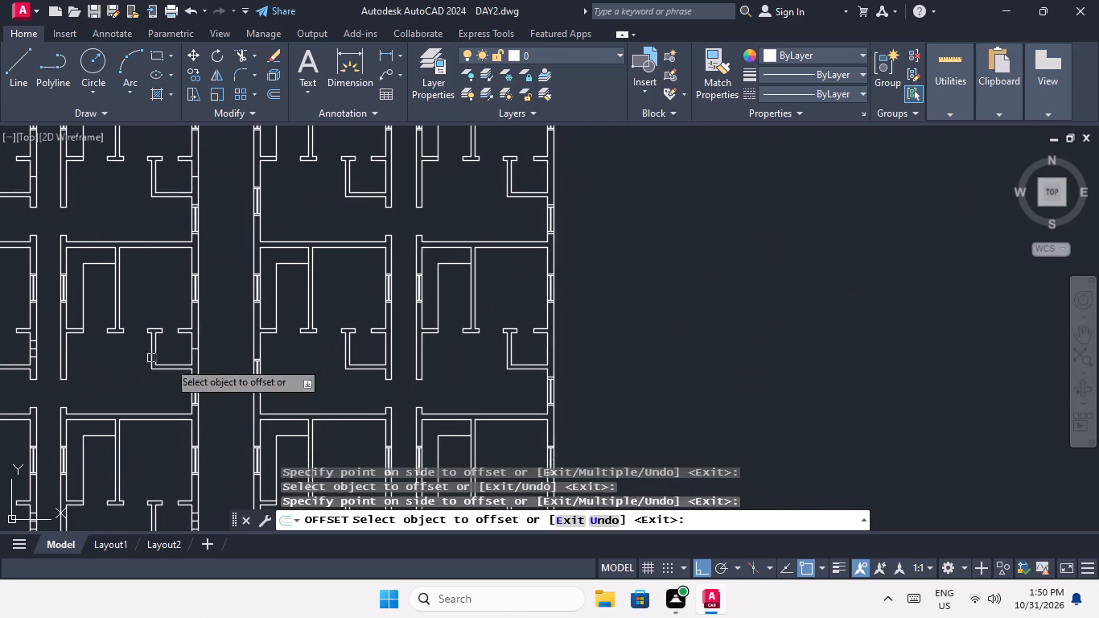
scroll(200, 353, up, 5)
click(143, 323)
drag(150, 264, 154, 286)
drag(151, 325, 151, 344)
click(154, 369)
Offset the midpoint line in the small-room outer wall of the fifth plan's top-row right unit by 1' to both sides.
scroll(161, 344, down, 4)
middle_drag(202, 338, 311, 384)
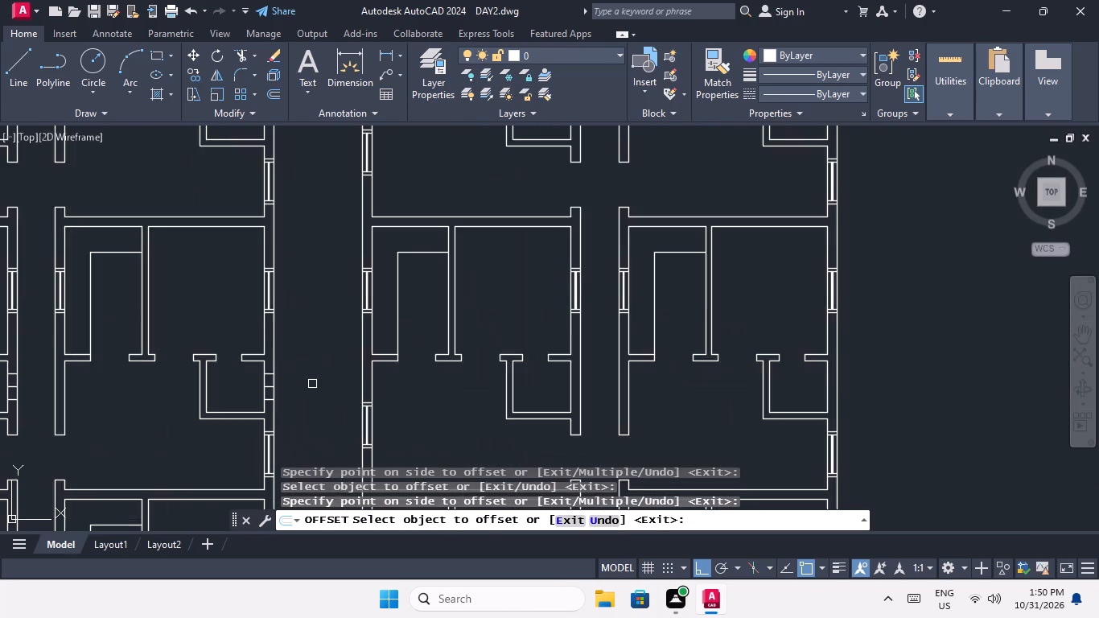
scroll(301, 335, down, 2)
middle_drag(306, 347, 332, 430)
scroll(309, 331, up, 4)
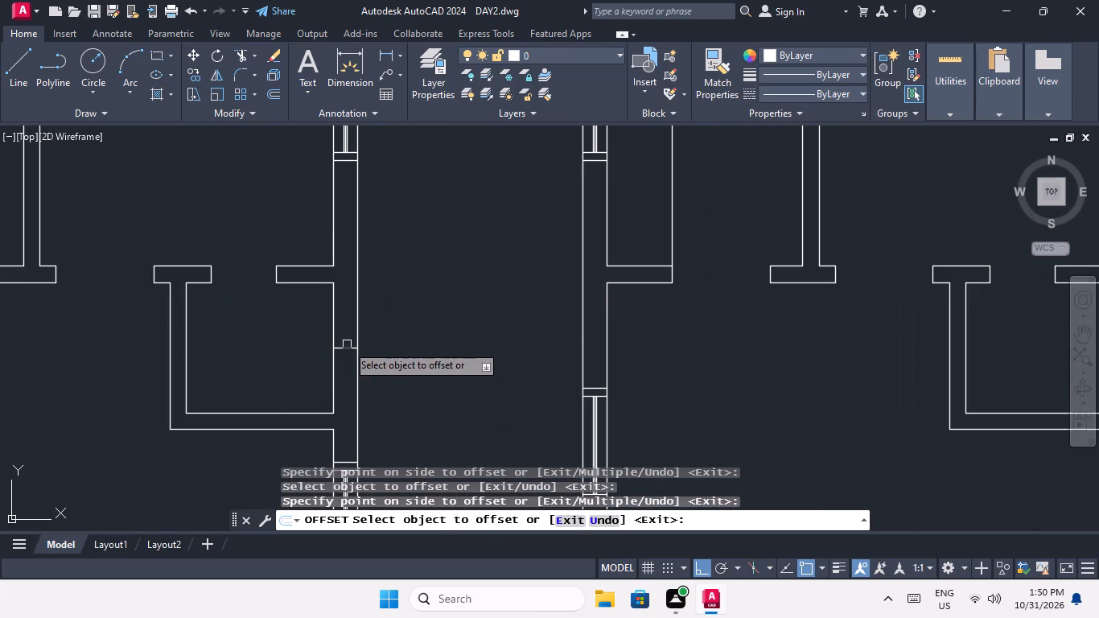
scroll(347, 344, up, 2)
drag(347, 353, 345, 339)
drag(339, 299, 340, 314)
drag(344, 356, 344, 378)
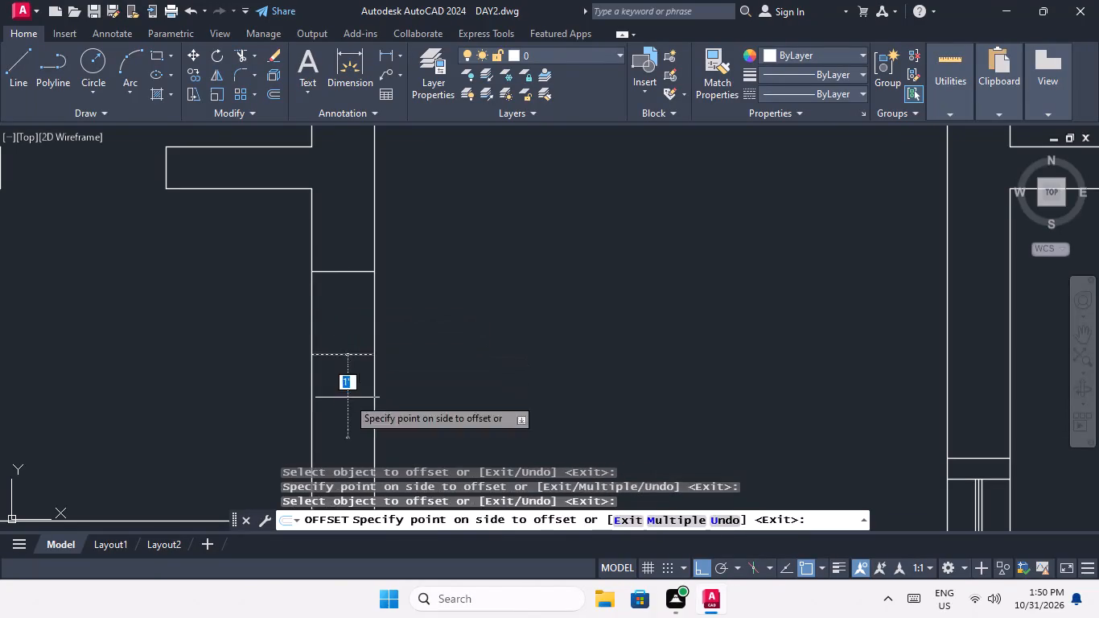
click(349, 400)
Offset the midpoint line in the small-room outer wall of the fifth plan's top-row left unit by 1' to both sides.
scroll(349, 319, down, 3)
middle_drag(301, 338, 520, 339)
scroll(496, 332, down, 3)
scroll(415, 327, up, 5)
drag(412, 371, 409, 360)
drag(398, 299, 398, 311)
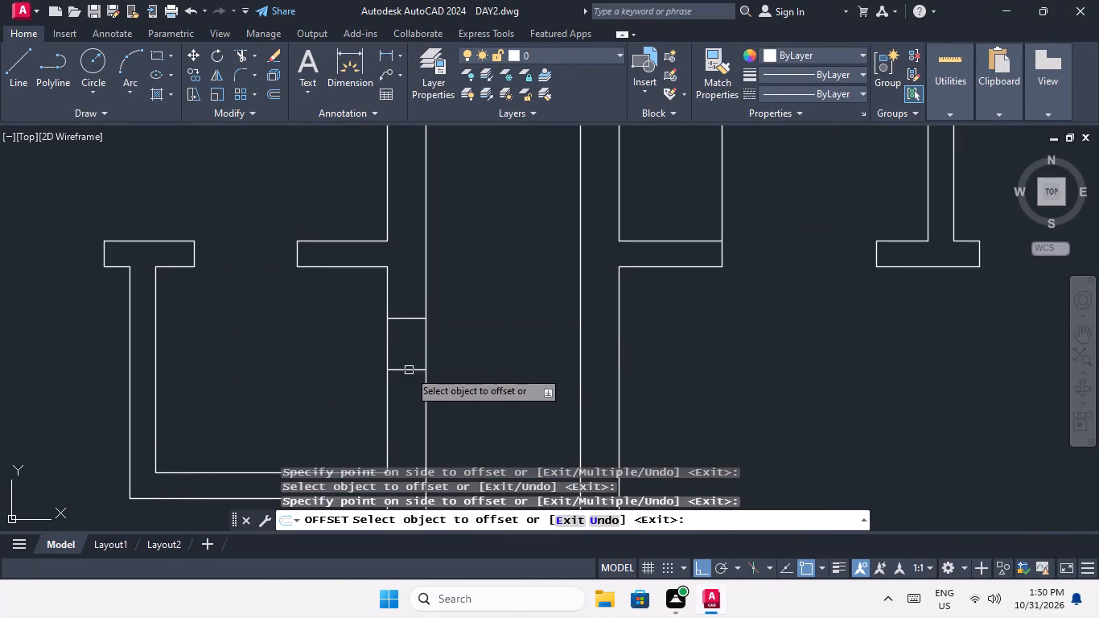
drag(409, 370, 411, 411)
drag(411, 415, 413, 405)
scroll(408, 340, down, 1)
key(Escape)
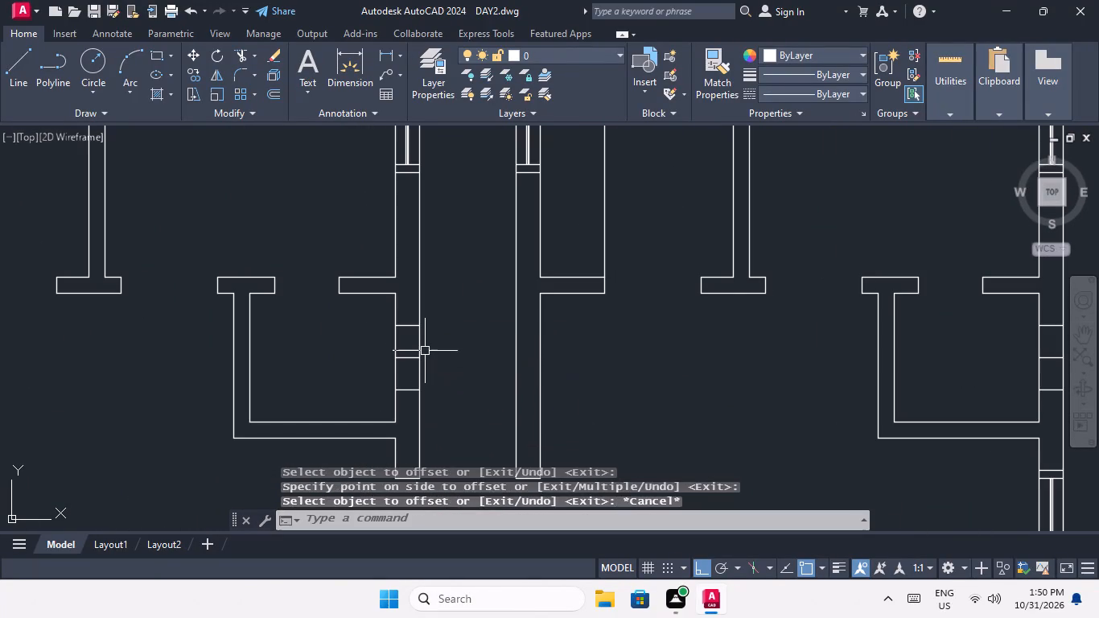
key(Escape)
Erase the middle line between the two offset lines in the small-room outer wall of the fifth plan's top-row left unit.
scroll(415, 347, up, 3)
drag(392, 418, 368, 380)
click(364, 366)
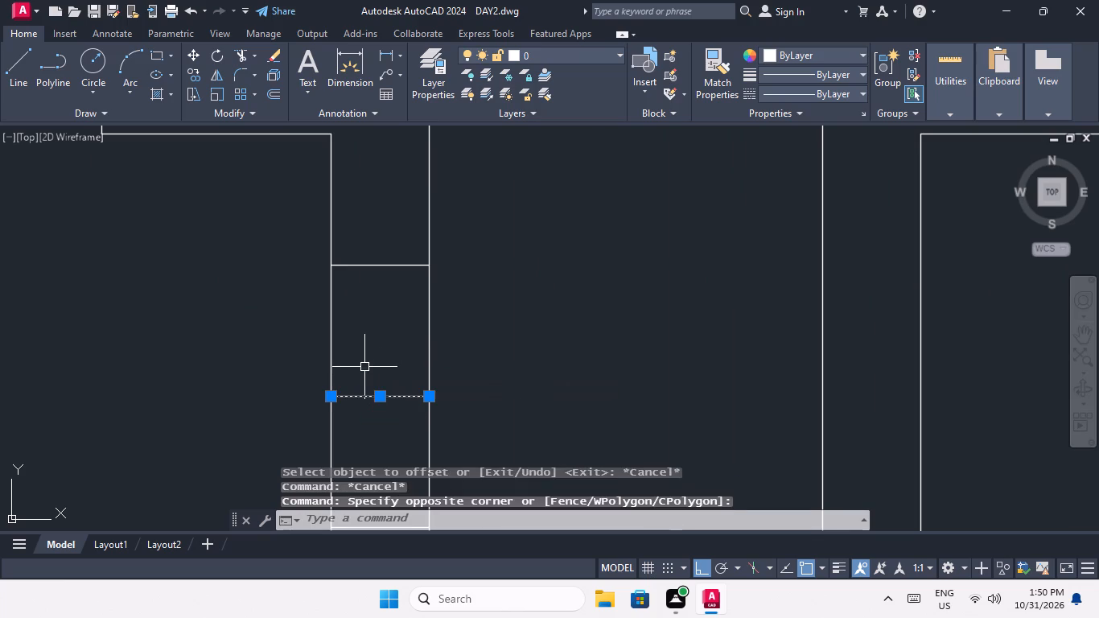
key(Delete)
Erase the middle line between the two offset lines in the small-room outer wall of the fifth plan's top-row right unit.
scroll(364, 340, down, 5)
middle_drag(434, 354, 211, 348)
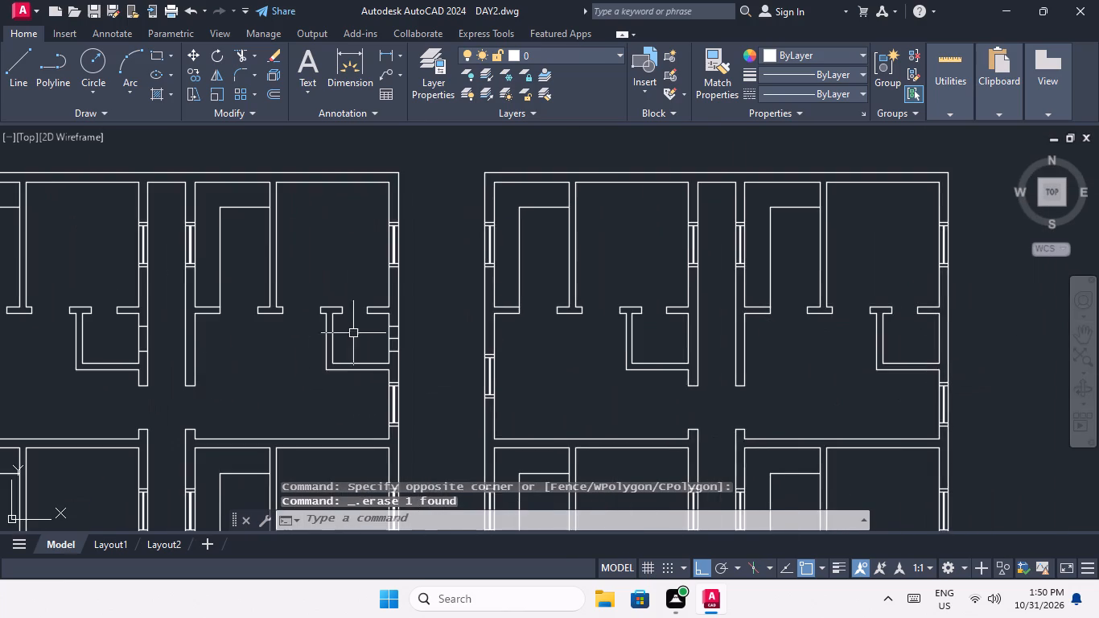
scroll(412, 343, up, 5)
drag(234, 341, 220, 328)
click(200, 295)
key(Delete)
Erase the middle line between the two offset lines in the small-room outer wall of the fifth plan's second-row right unit.
scroll(228, 269, down, 5)
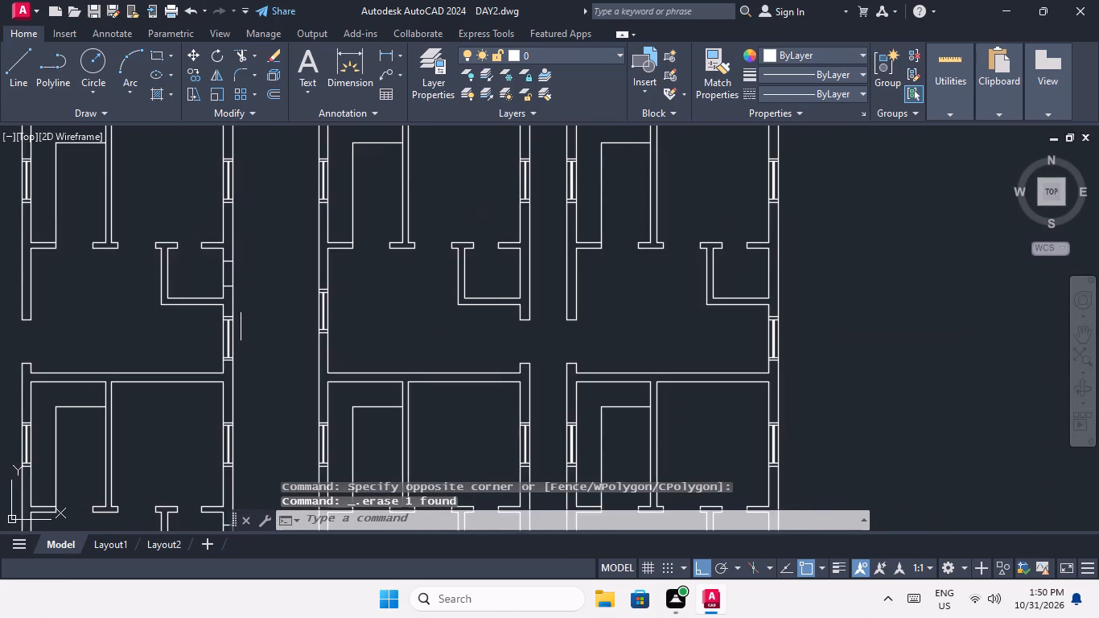
middle_drag(242, 309, 287, 259)
scroll(302, 257, down, 3)
scroll(302, 296, up, 5)
middle_drag(248, 358, 307, 293)
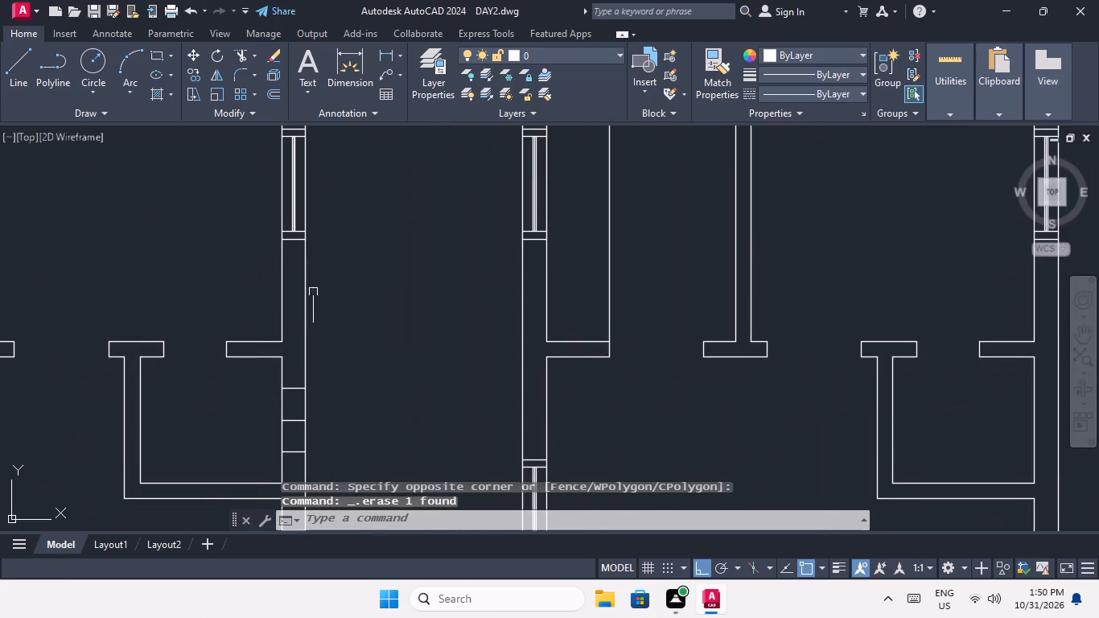
middle_drag(311, 352, 356, 248)
scroll(325, 335, up, 3)
drag(373, 295, 360, 270)
drag(349, 226, 353, 237)
key(Delete)
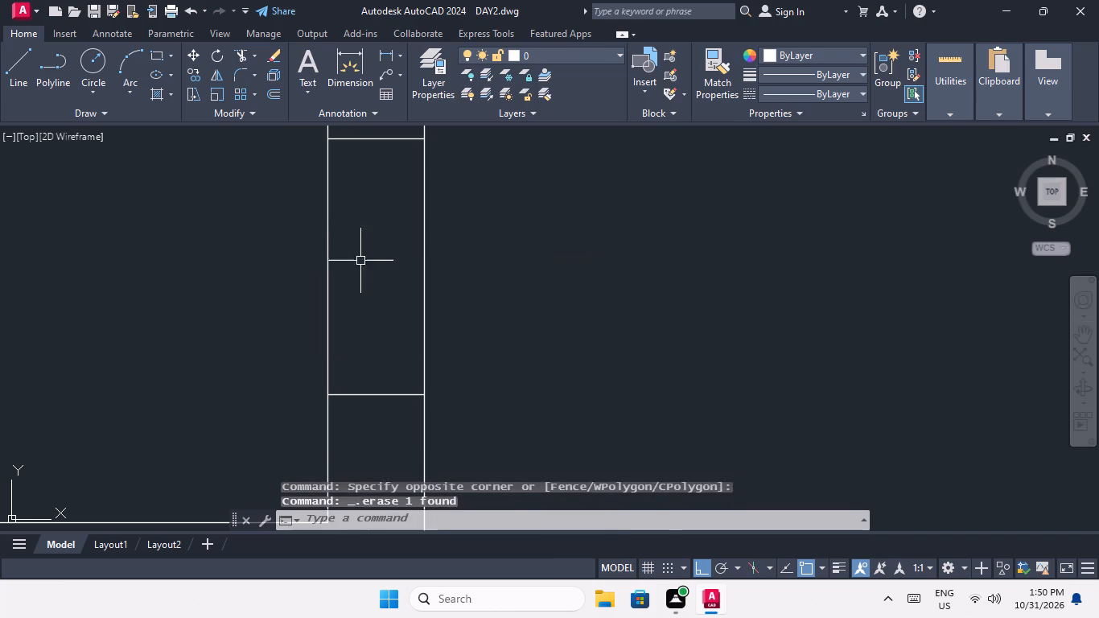
Erase the middle line between the two offset lines in the small-room outer wall of the fifth plan's second-row left unit.
scroll(369, 265, down, 4)
middle_drag(308, 308, 512, 308)
scroll(502, 300, down, 2)
scroll(369, 291, up, 4)
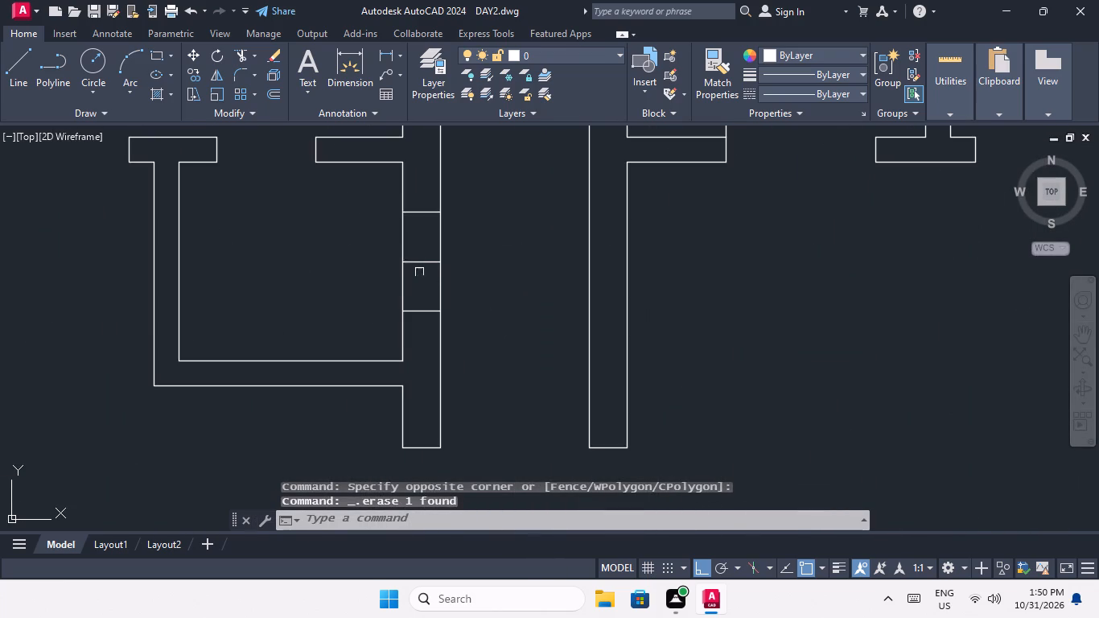
scroll(420, 270, up, 3)
drag(422, 270, 406, 254)
click(389, 190)
key(Delete)
Erase the middle line between the two offset lines in the small-room outer wall of the fifth plan's third-row left unit.
scroll(402, 235, down, 5)
middle_drag(451, 298, 402, 190)
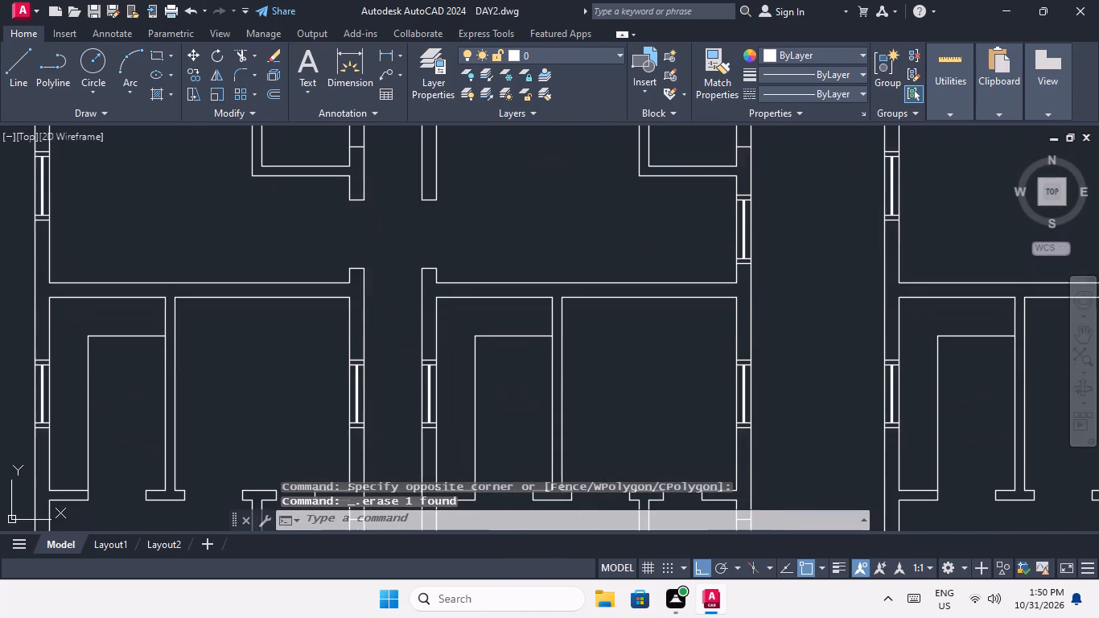
scroll(422, 228, down, 3)
scroll(413, 307, up, 7)
click(371, 316)
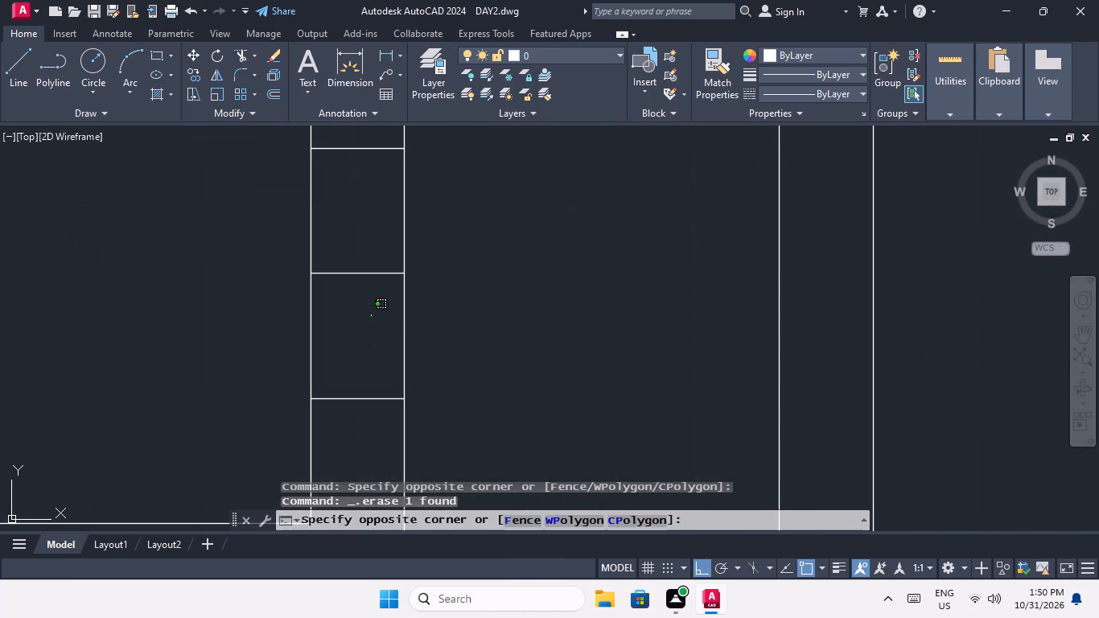
click(352, 241)
key(Delete)
Erase the middle line between the two offset lines in the small-room outer wall of the fifth plan's third-row right unit.
scroll(360, 261, down, 4)
middle_drag(431, 288, 197, 333)
scroll(203, 305, down, 2)
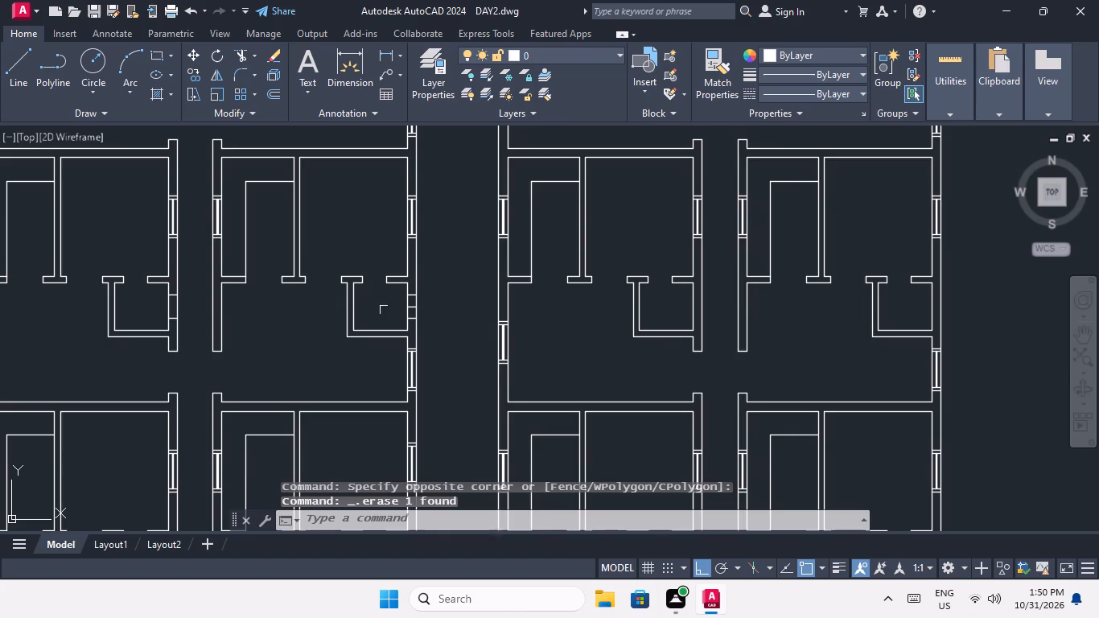
scroll(410, 304, up, 4)
drag(419, 331, 417, 322)
click(414, 302)
key(Delete)
Erase the middle line between the two offset lines in the small-room outer wall of the fifth plan's bottom-row left unit.
scroll(414, 299, down, 6)
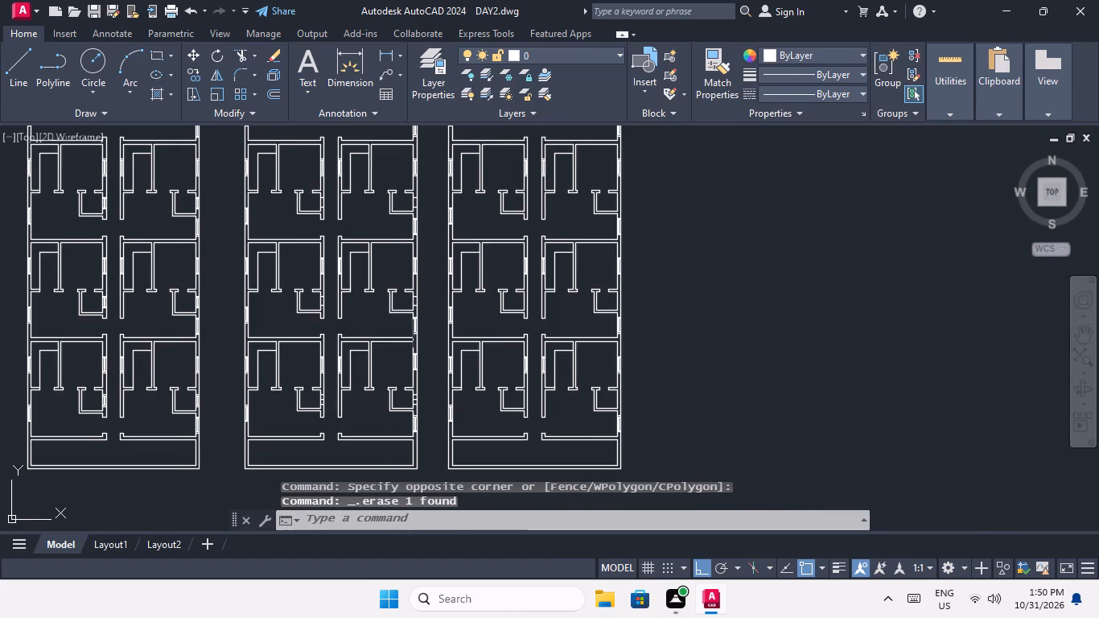
middle_drag(409, 336, 432, 275)
scroll(345, 346, up, 7)
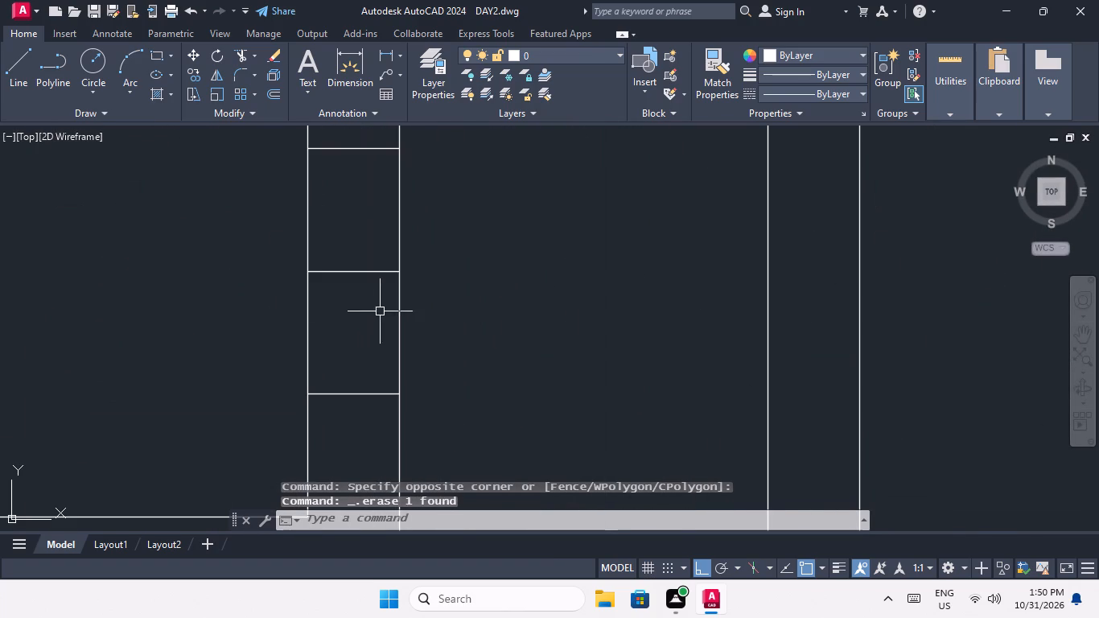
drag(380, 311, 367, 299)
click(342, 240)
key(Delete)
Erase the middle line between the two offset lines in the small-room outer wall of the fifth plan's bottom-row right unit.
scroll(344, 242, down, 5)
middle_drag(555, 298, 109, 380)
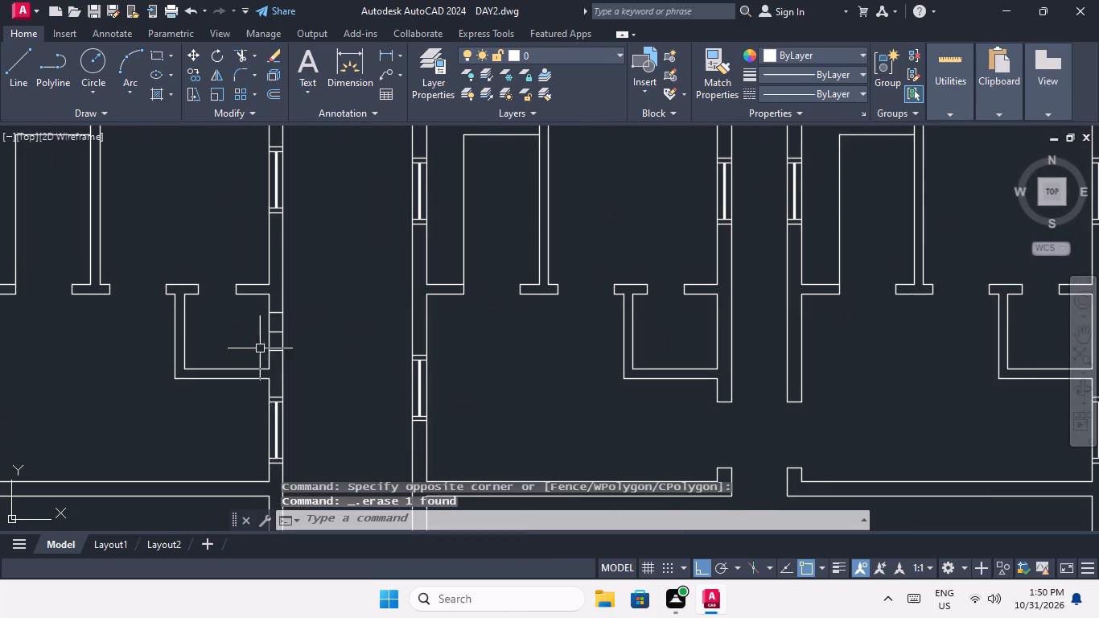
scroll(259, 347, up, 4)
drag(368, 278, 360, 273)
click(351, 253)
key(Delete)
scroll(362, 286, down, 2)
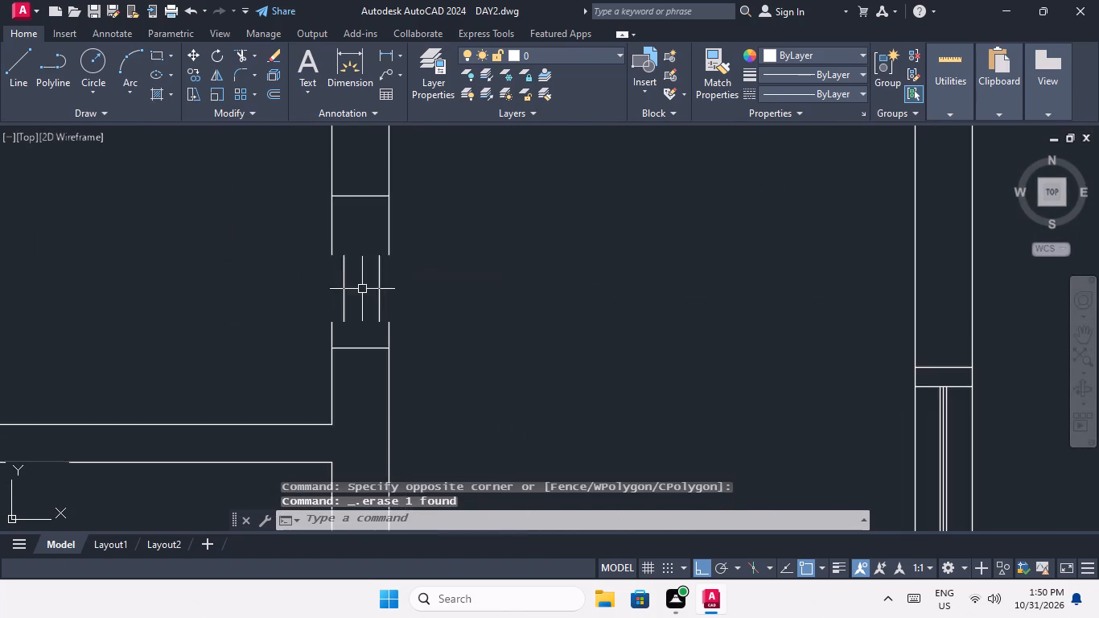
middle_drag(368, 301, 380, 357)
scroll(380, 360, down, 1)
key(Escape)
key(Escape)
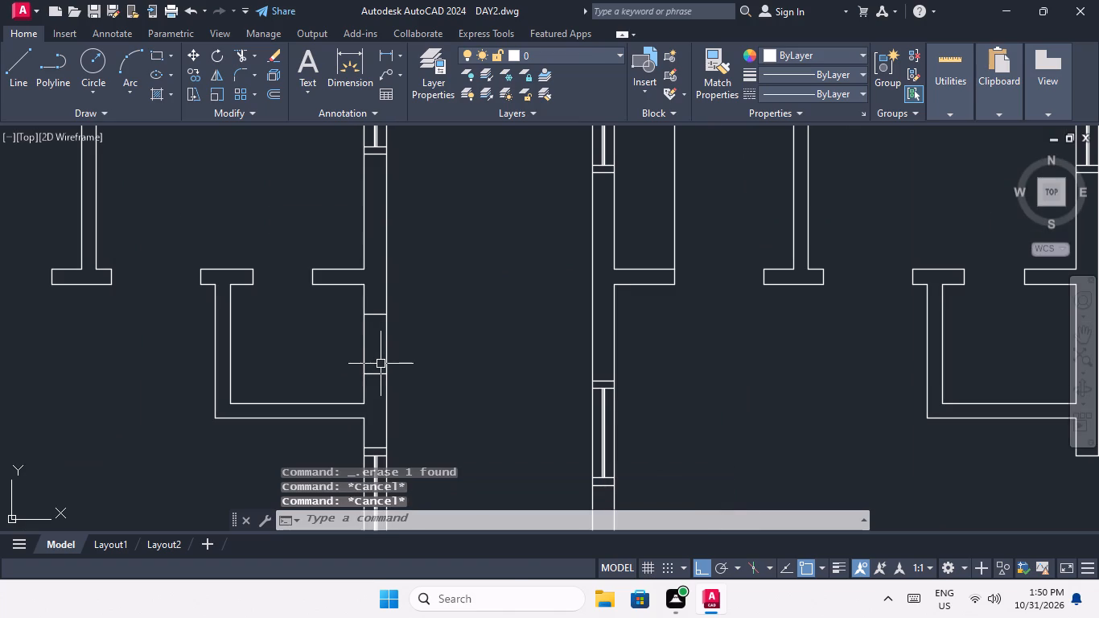
Offset both window opening lines outward by 3" in the small-room outer wall of the fifth plan's bottom-row right unit.
key(o)
key(Return)
key(3)
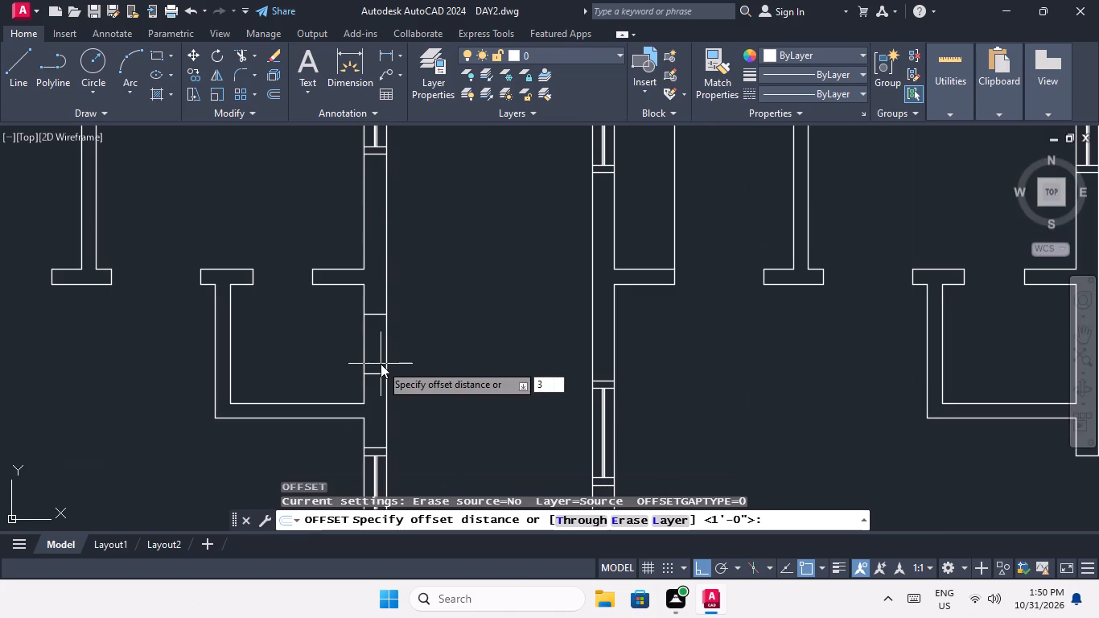
key(shift+quotedbl)
key(Return)
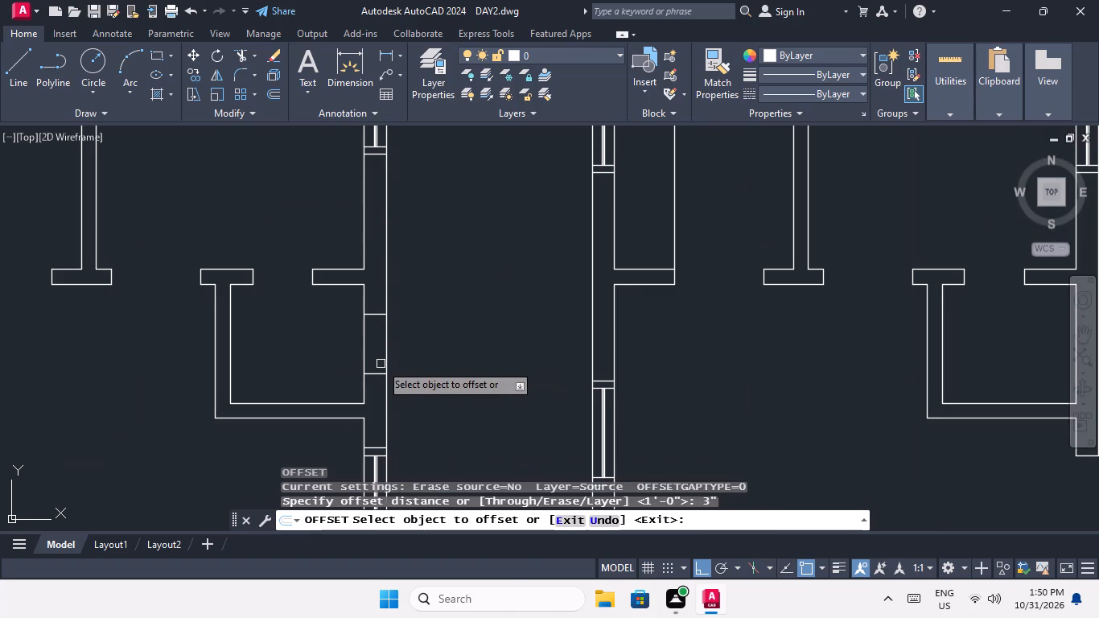
scroll(363, 314, up, 2)
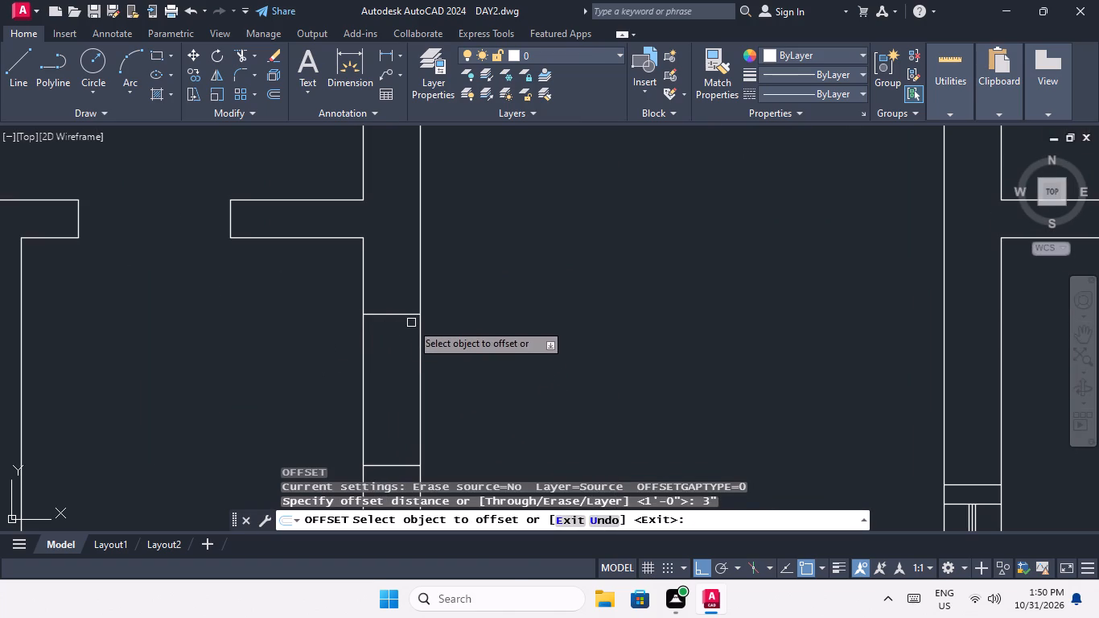
drag(397, 315, 395, 299)
click(387, 270)
scroll(394, 278, down, 4)
scroll(393, 317, up, 3)
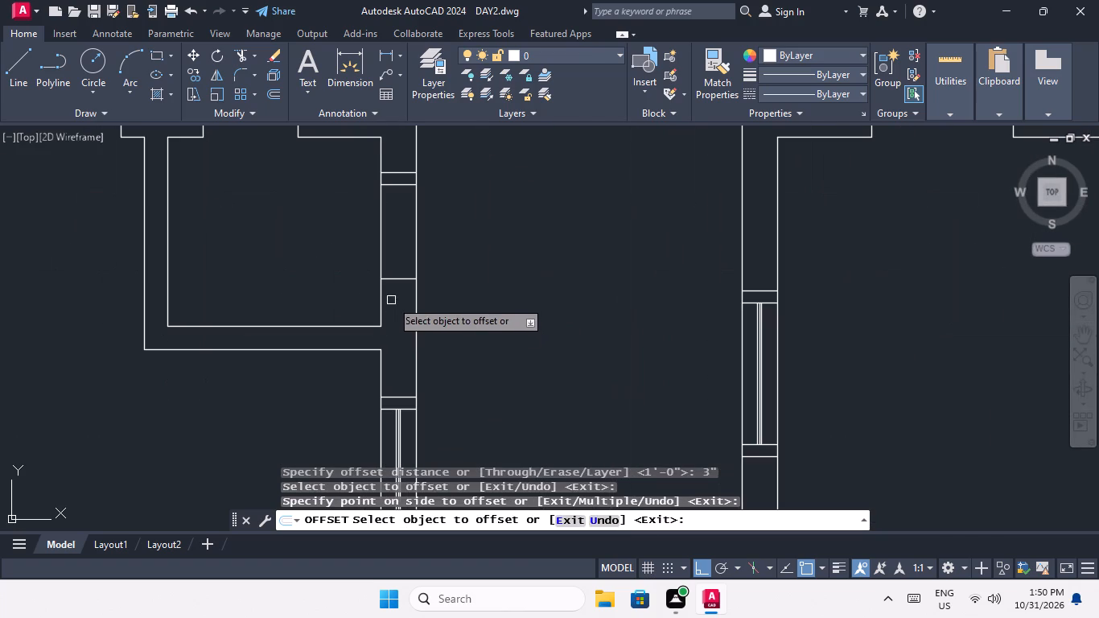
drag(399, 278, 403, 296)
click(409, 322)
Offset both window opening lines outward by 3" in the small-room outer wall of the fifth plan's bottom-row left unit.
scroll(418, 276, down, 3)
middle_drag(380, 327, 452, 330)
scroll(258, 273, up, 3)
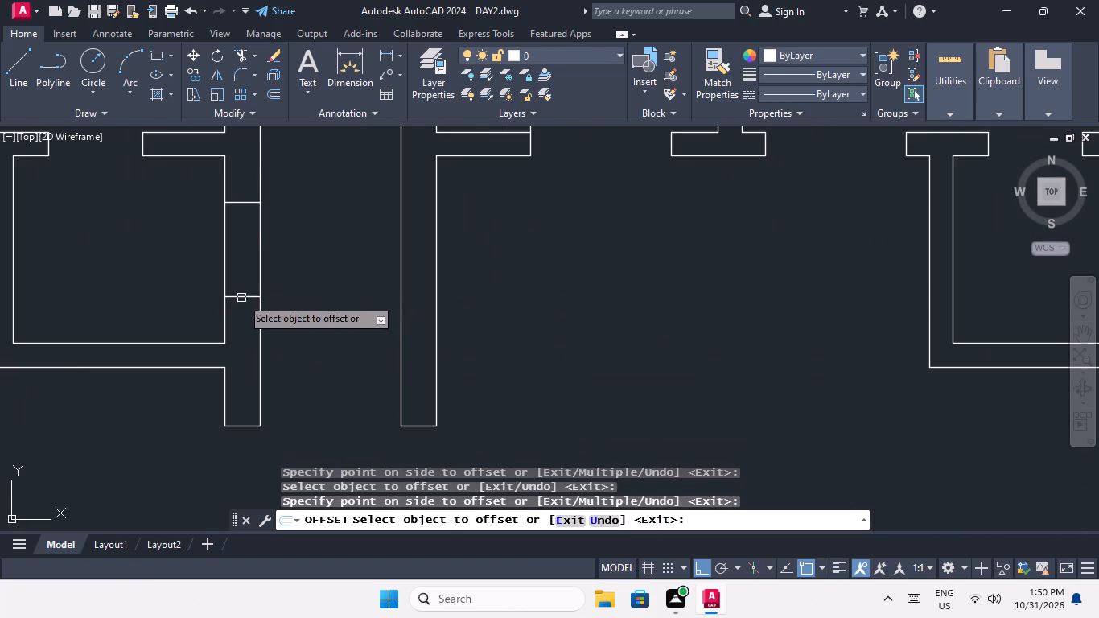
drag(241, 295, 246, 303)
click(252, 334)
click(245, 202)
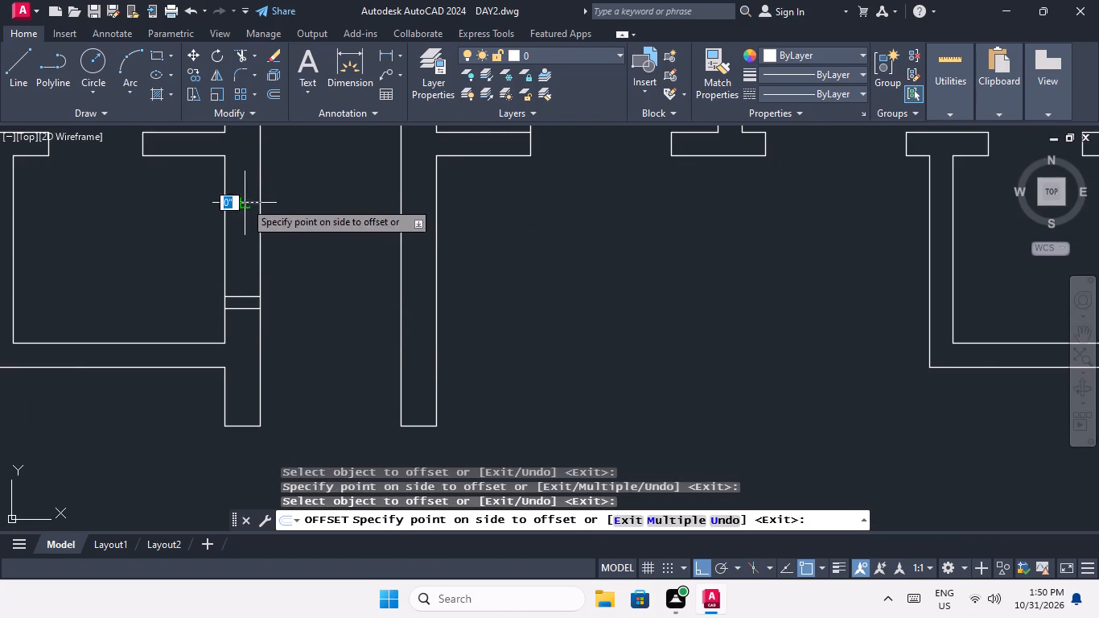
click(239, 163)
Offset both window opening lines outward by 3" in the small-room outer wall of the fifth plan's third-row left unit.
scroll(274, 219, down, 2)
middle_drag(280, 225, 318, 344)
scroll(322, 311, down, 1)
middle_drag(323, 312, 326, 377)
middle_drag(323, 319, 329, 415)
scroll(311, 249, up, 3)
click(335, 222)
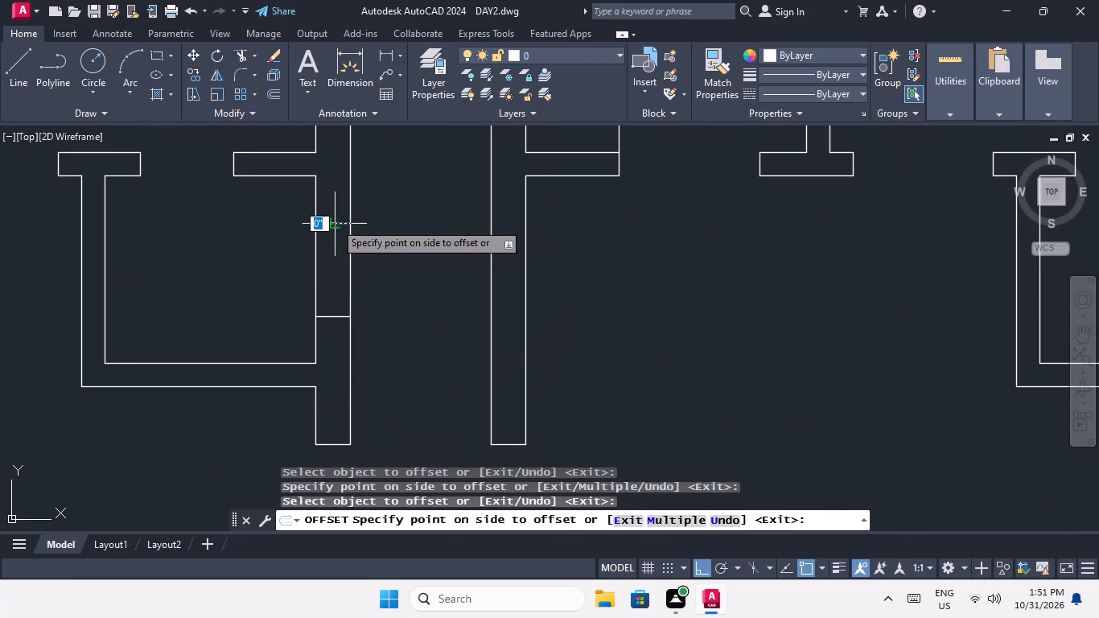
click(334, 207)
drag(333, 315, 335, 336)
click(335, 348)
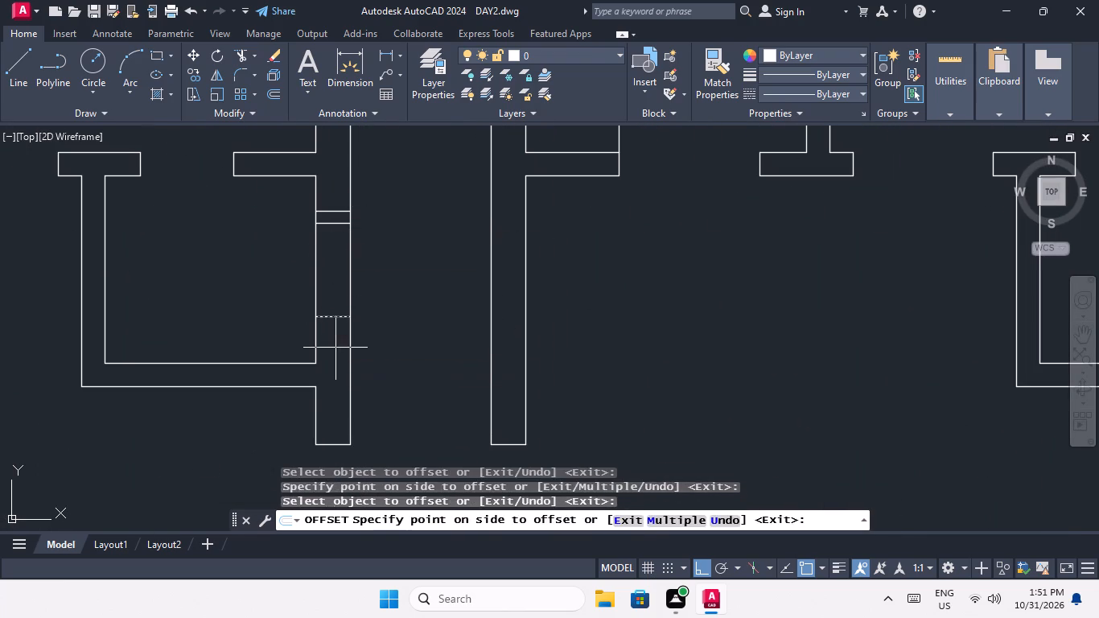
Offset both window opening lines outward by 3" in the small-room outer wall of the fifth plan's third-row right unit.
scroll(336, 299, down, 3)
middle_drag(381, 311, 265, 315)
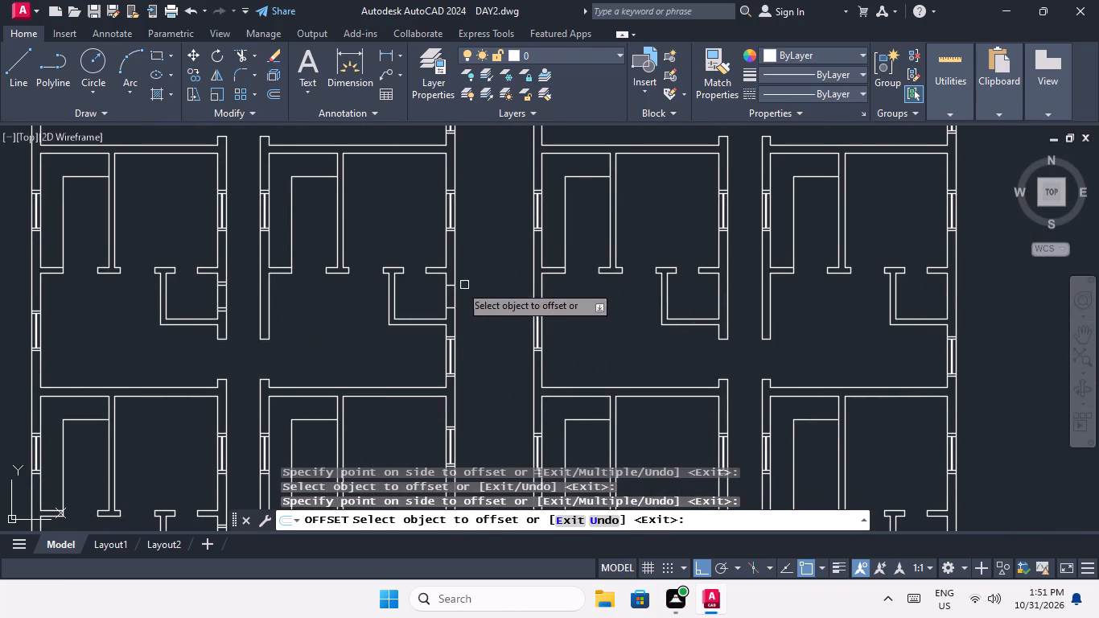
scroll(455, 290, up, 4)
drag(420, 261, 418, 252)
click(407, 213)
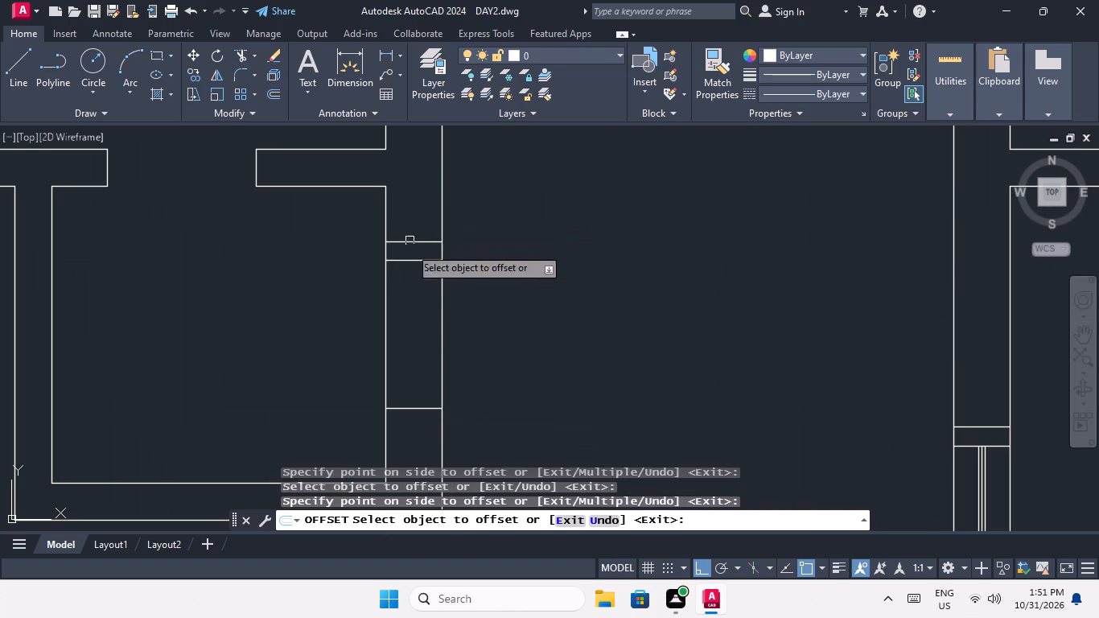
scroll(415, 280, down, 3)
scroll(422, 319, up, 3)
drag(391, 289, 393, 294)
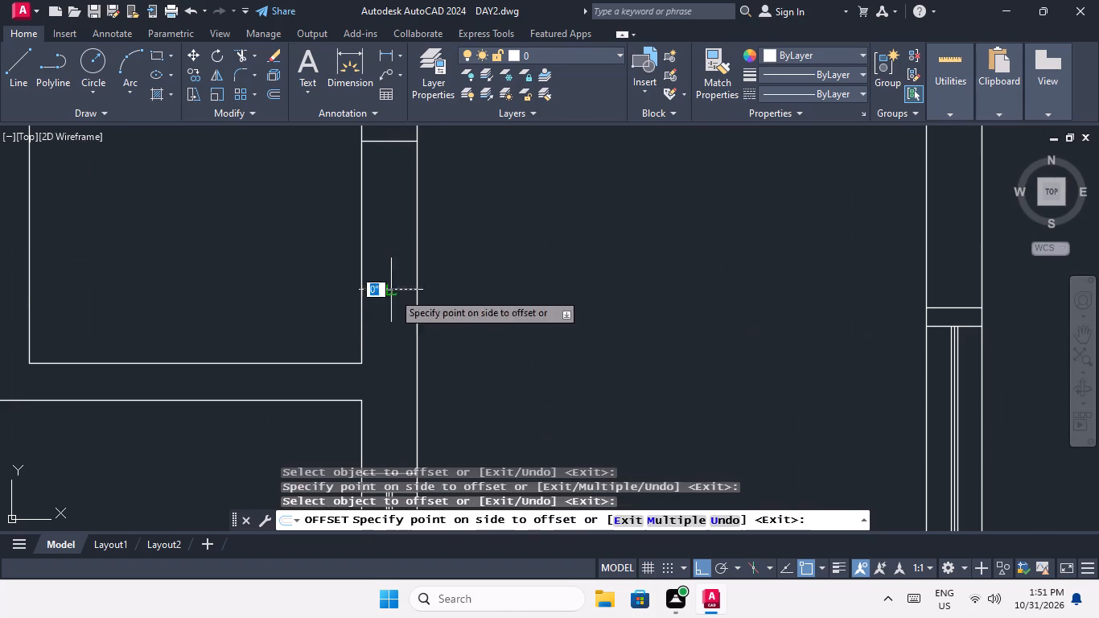
drag(393, 294, 397, 311)
click(401, 323)
Offset both window opening lines outward by 3" in the small-room outer wall of the fifth plan's second-row left unit.
scroll(403, 289, down, 4)
middle_drag(442, 296, 469, 369)
middle_drag(377, 258, 397, 351)
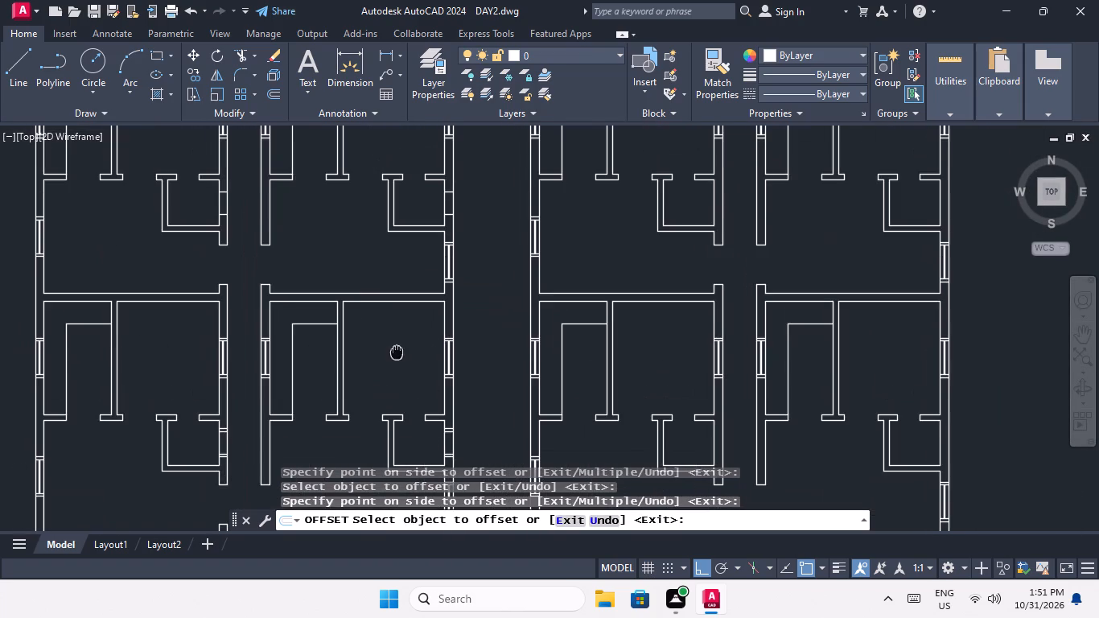
middle_drag(377, 307, 406, 397)
scroll(240, 299, up, 3)
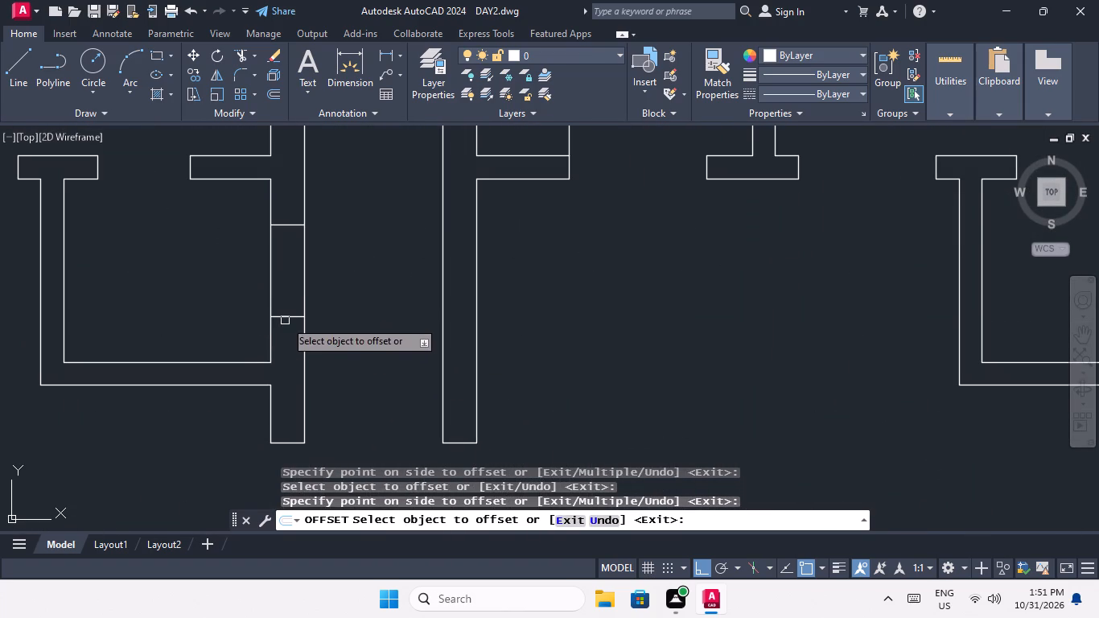
drag(288, 317, 294, 336)
click(294, 340)
click(283, 225)
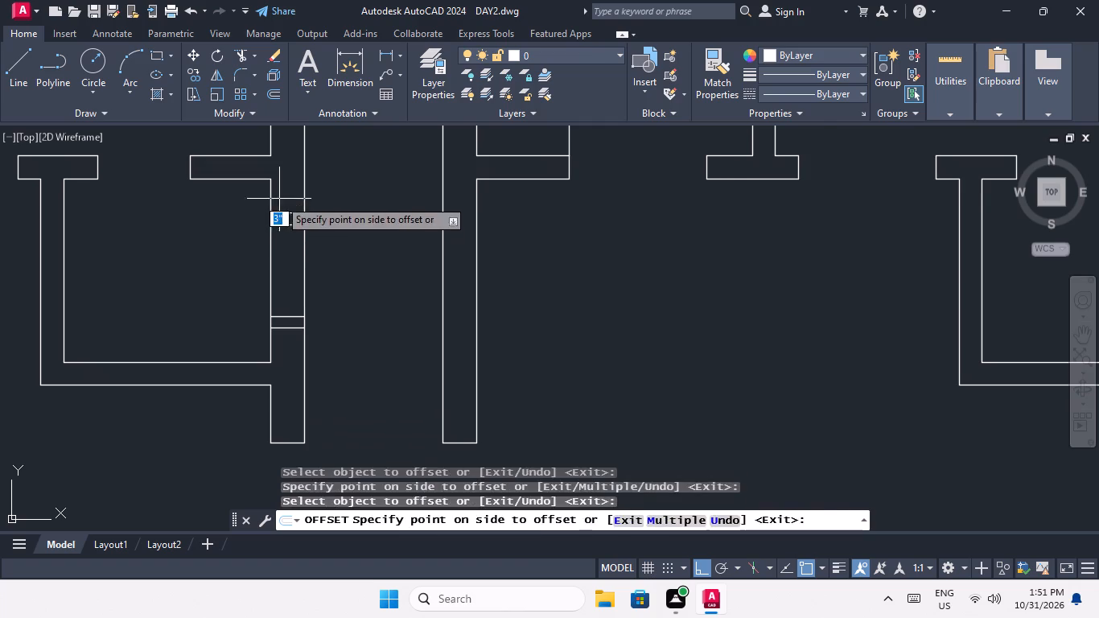
click(279, 199)
Offset both window opening lines outward by 3" in the small-room outer wall of the fifth plan's second-row right unit.
scroll(279, 200, down, 3)
middle_drag(422, 236, 158, 268)
scroll(394, 277, up, 2)
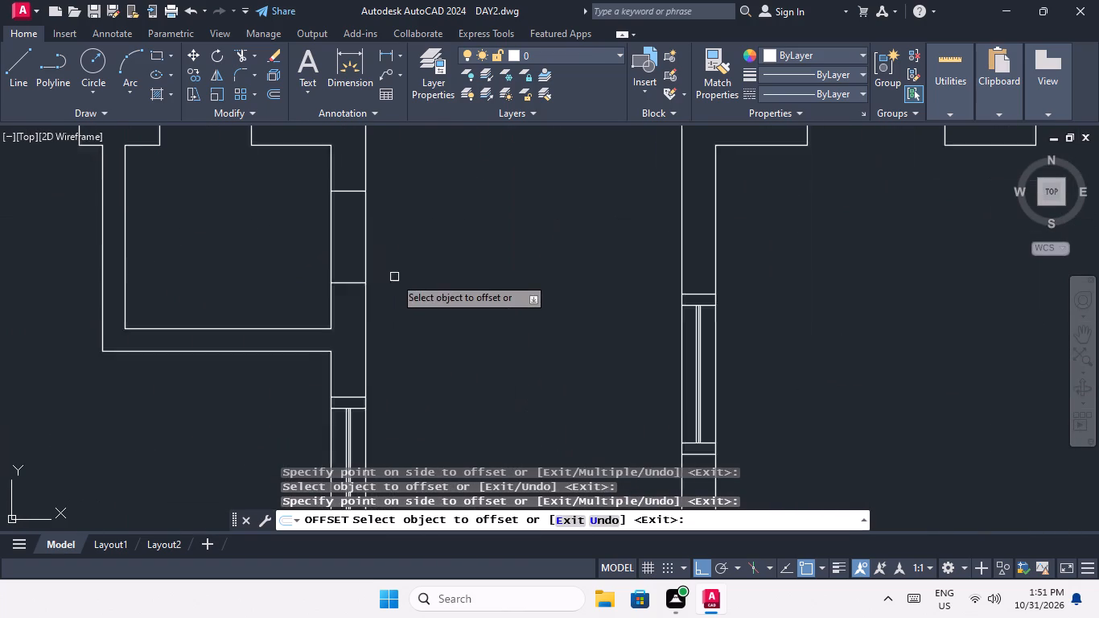
scroll(394, 277, up, 1)
drag(315, 286, 325, 322)
click(329, 331)
scroll(333, 301, down, 2)
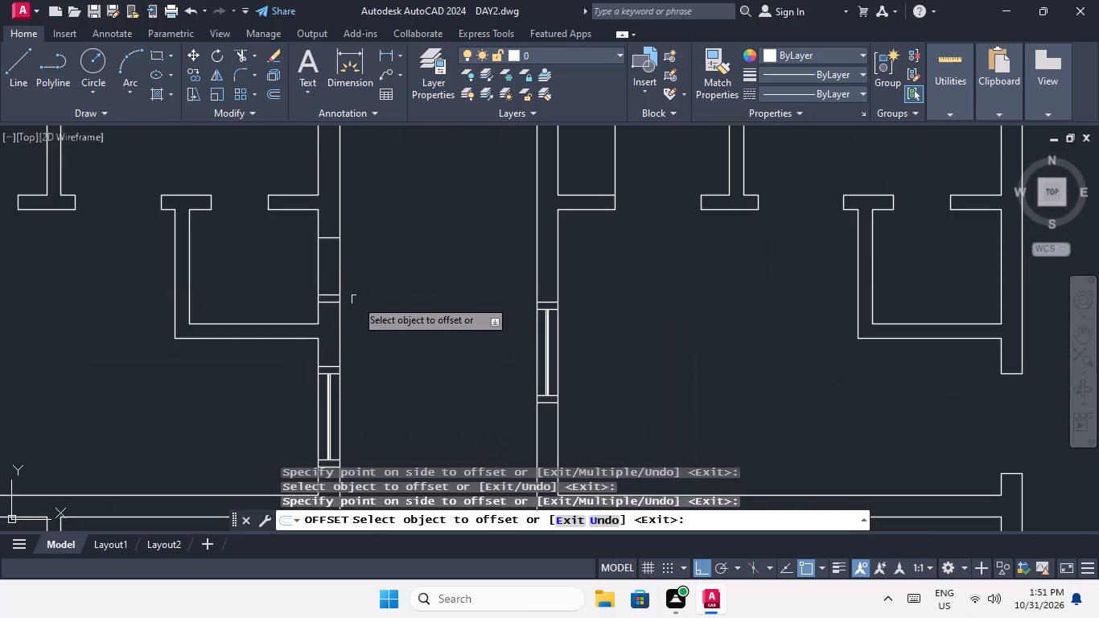
middle_drag(407, 301, 415, 395)
scroll(329, 324, up, 3)
drag(350, 359, 350, 343)
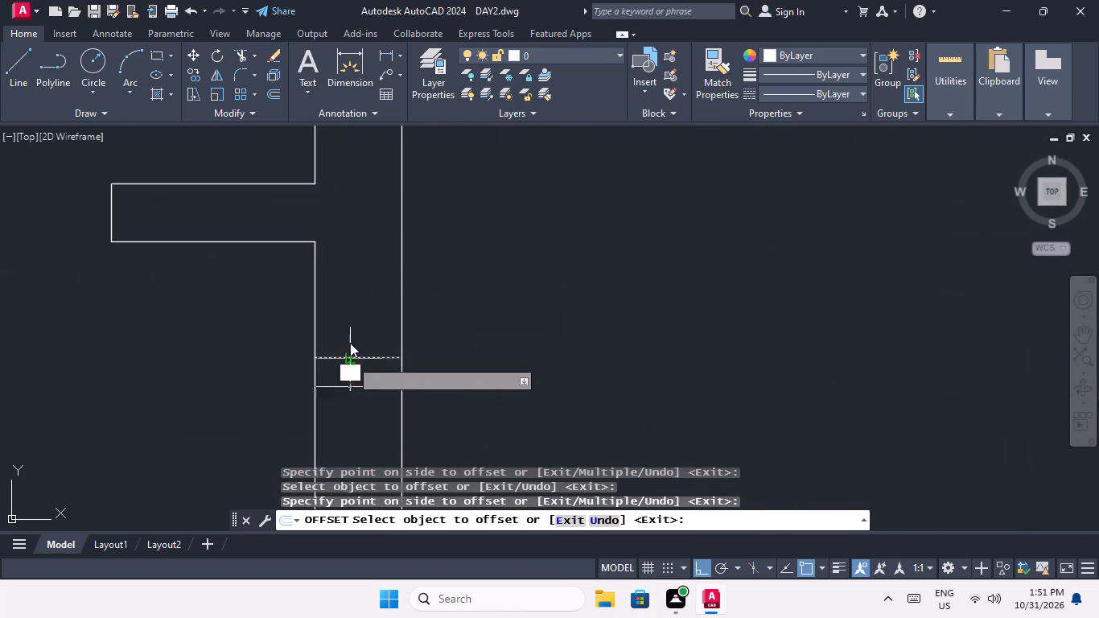
drag(350, 343, 350, 348)
click(350, 300)
Offset both window opening lines outward by 3" in the small-room outer wall of the fifth plan's top-row right unit.
scroll(353, 301, down, 4)
middle_drag(380, 303, 418, 381)
scroll(415, 346, down, 2)
middle_drag(425, 344, 435, 369)
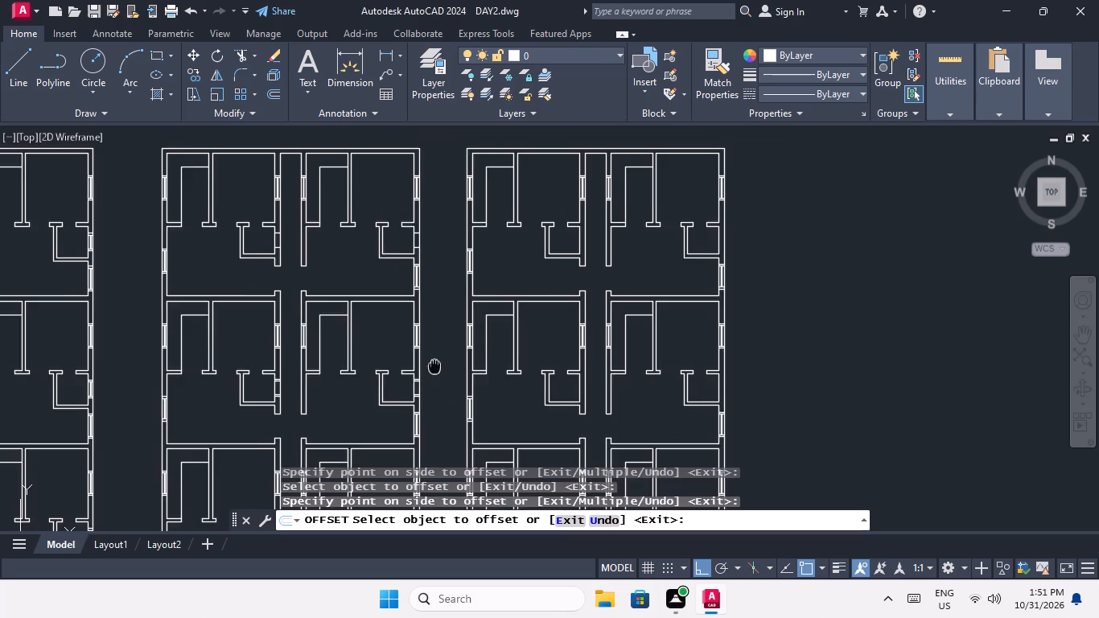
middle_drag(435, 369, 442, 414)
scroll(422, 280, up, 5)
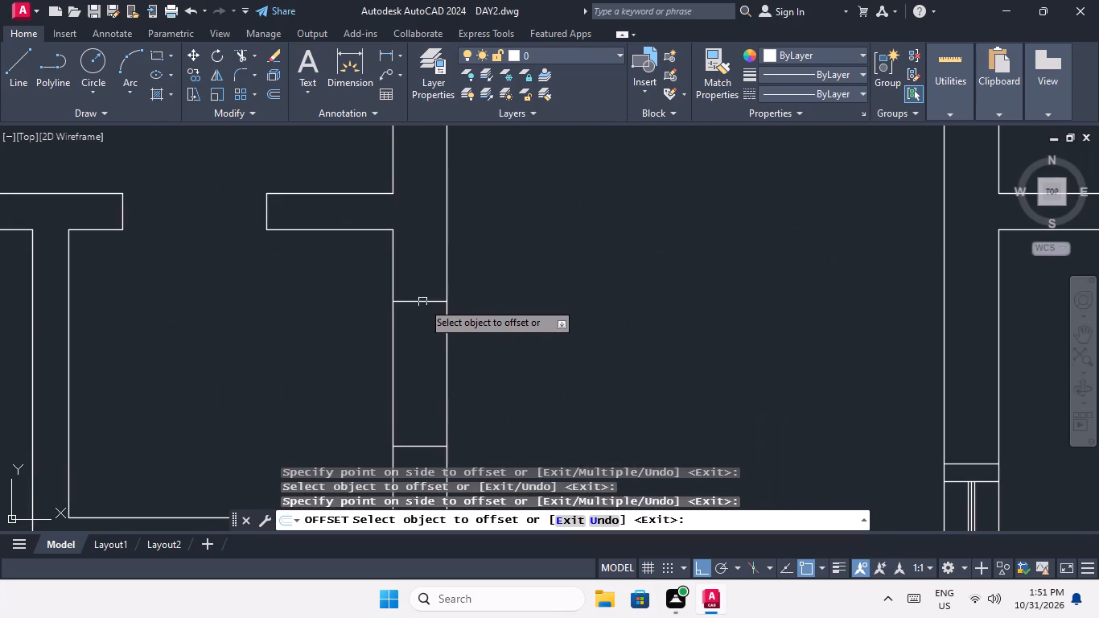
drag(422, 303, 421, 295)
click(421, 254)
scroll(422, 255, down, 3)
scroll(422, 307, up, 3)
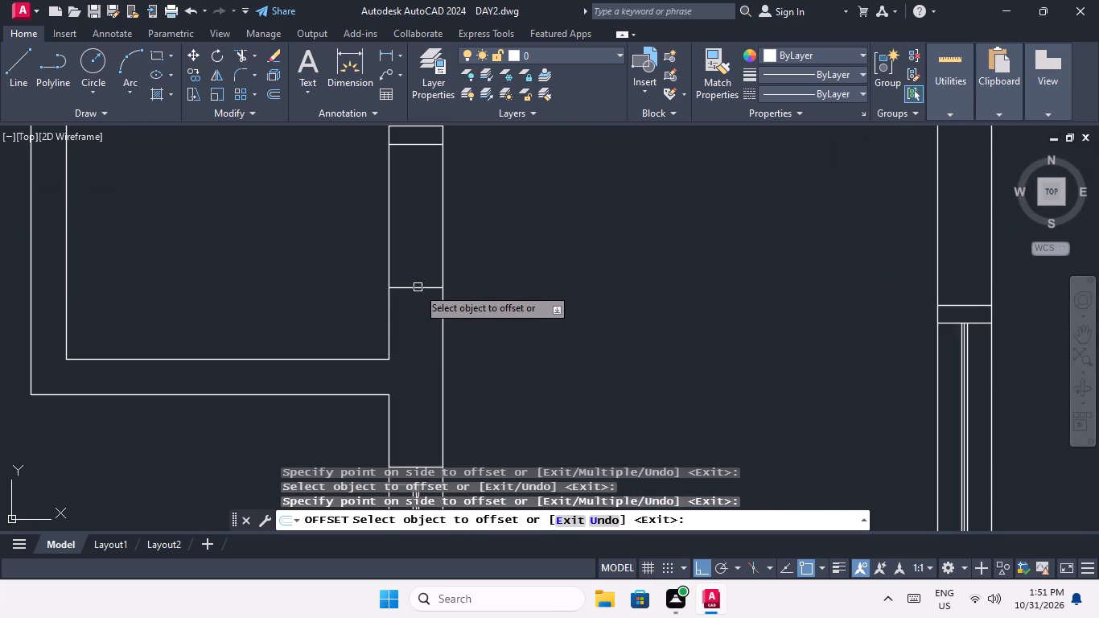
drag(418, 287, 421, 303)
click(425, 323)
Offset both window opening lines outward by 3" in the small-room outer wall of the fifth plan's top-row left unit and end the command.
scroll(429, 305, down, 4)
middle_drag(338, 318, 425, 336)
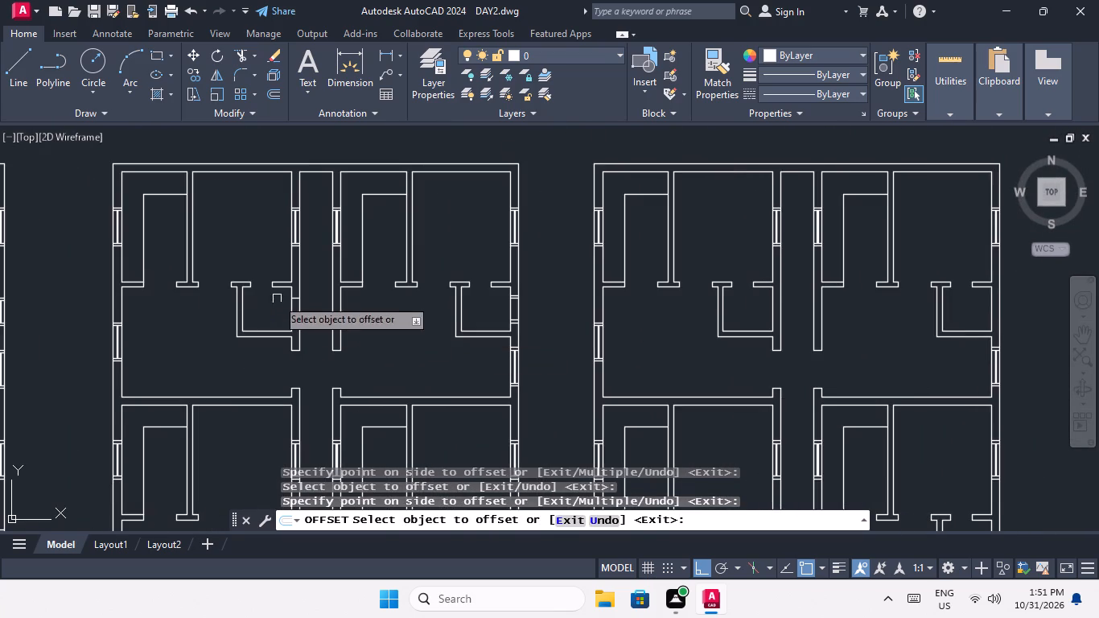
scroll(279, 299, up, 5)
click(425, 281)
click(422, 232)
scroll(422, 233, down, 4)
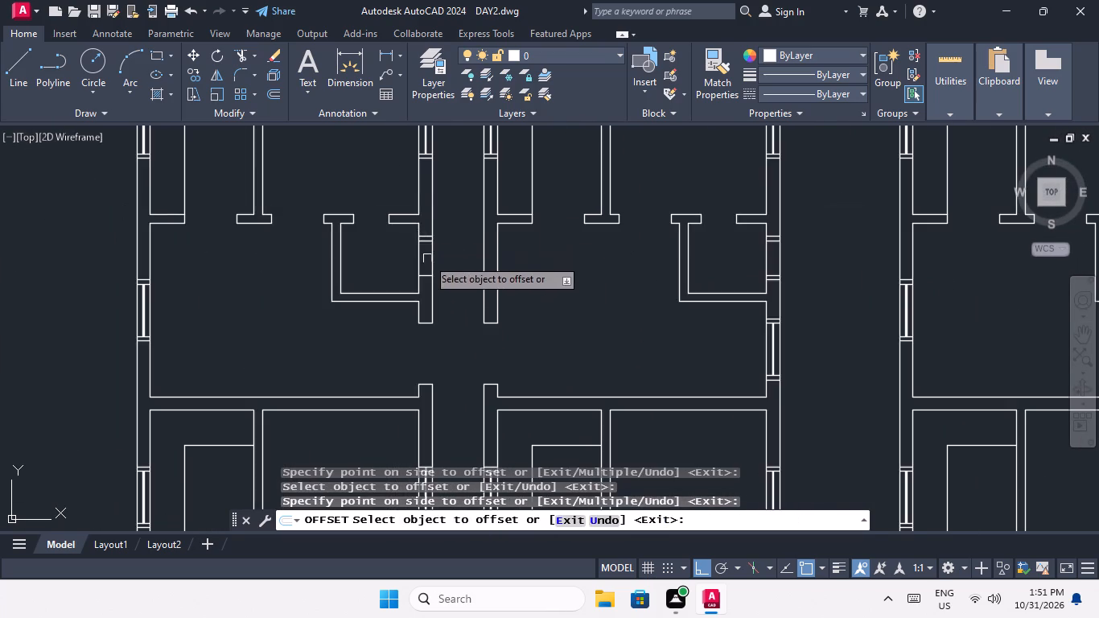
scroll(426, 271, up, 4)
drag(422, 292, 422, 310)
click(416, 326)
scroll(417, 304, down, 4)
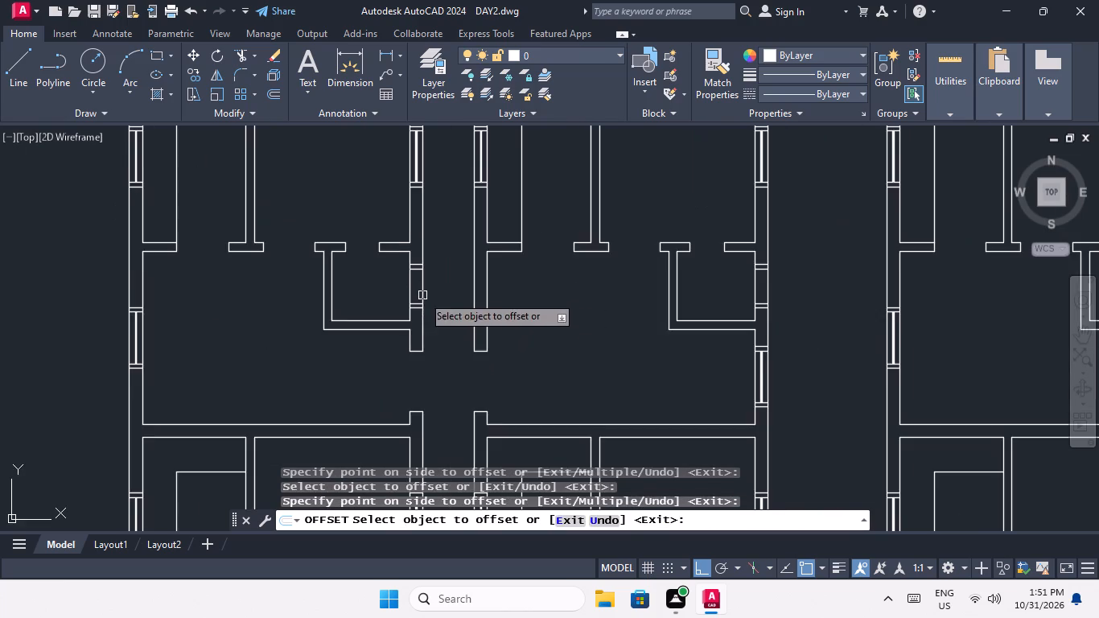
middle_drag(422, 297, 401, 379)
key(Escape)
key(Escape)
key(Escape)
key(Escape)
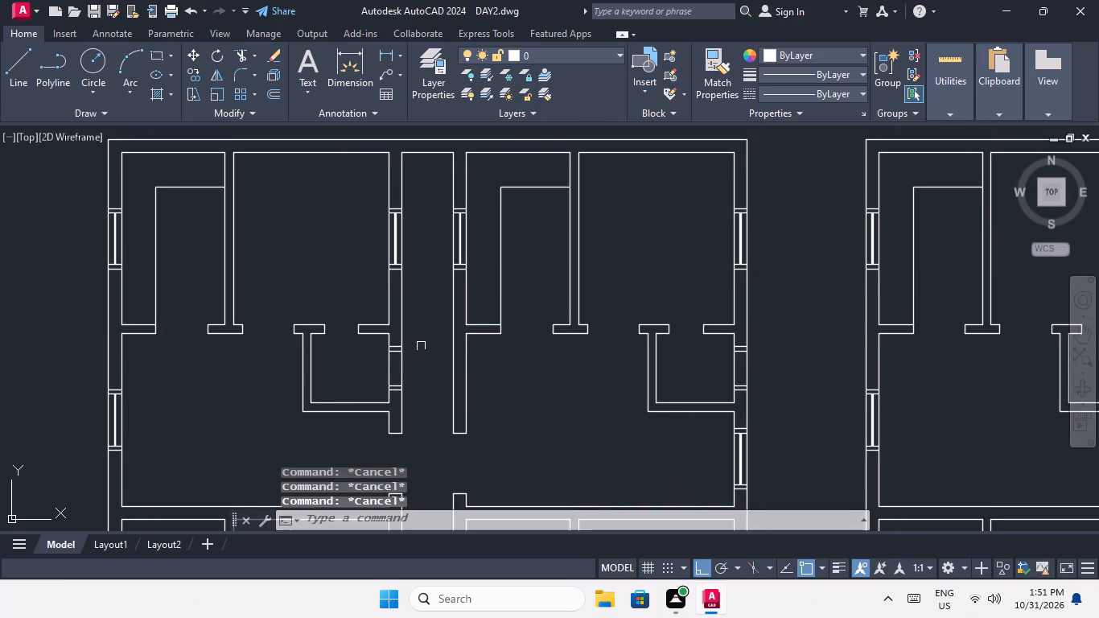
Draw a 2' vertical centre line between the inner opening lines' midpoints in the small-room window of the fifth plan's top-row left unit.
key(l)
key(space)
scroll(387, 353, up, 3)
middle_drag(400, 384, 331, 207)
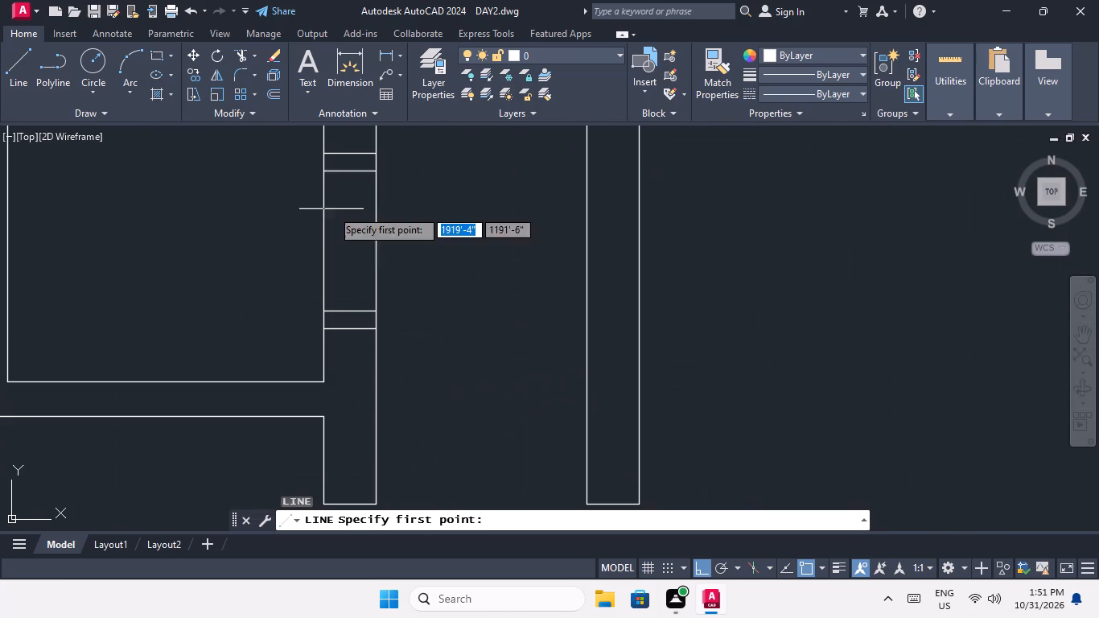
drag(354, 171, 364, 202)
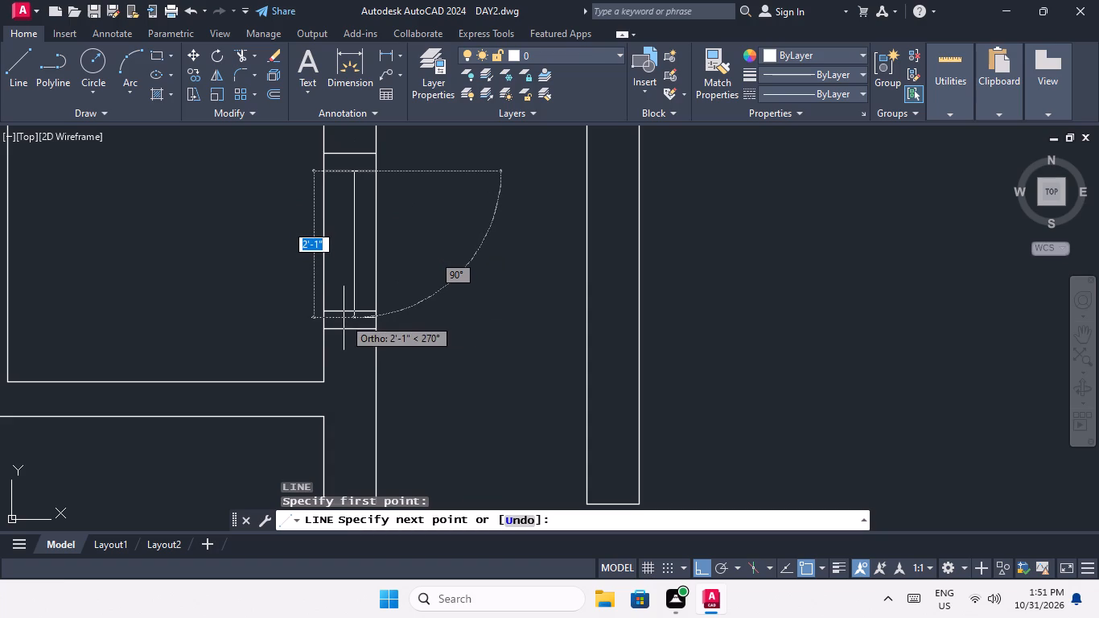
key(ctrl+z)
key(space)
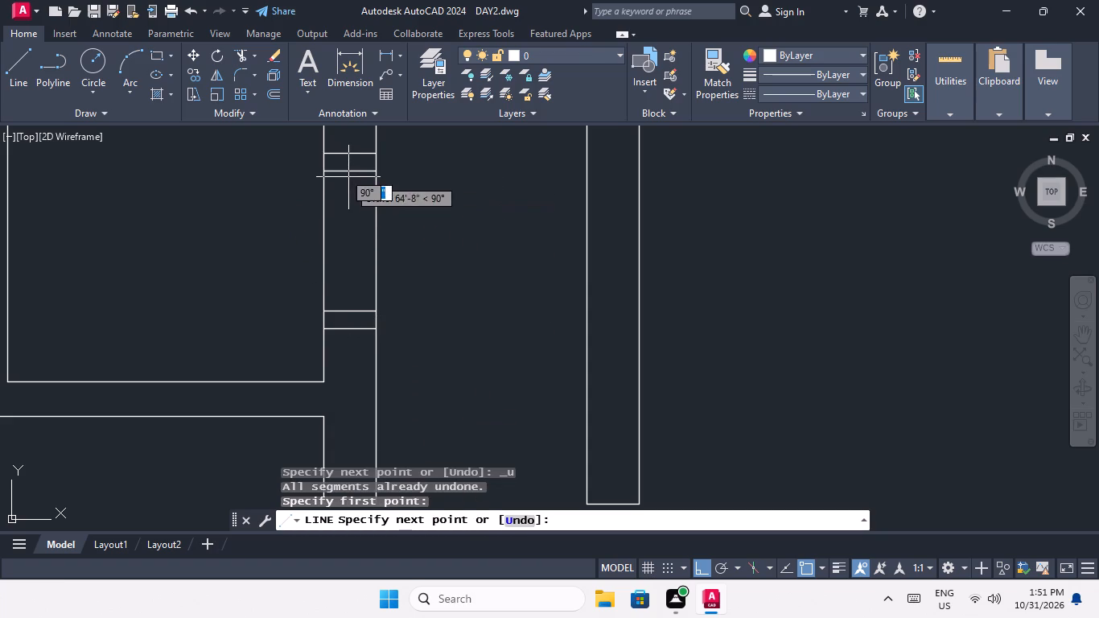
drag(349, 171, 352, 179)
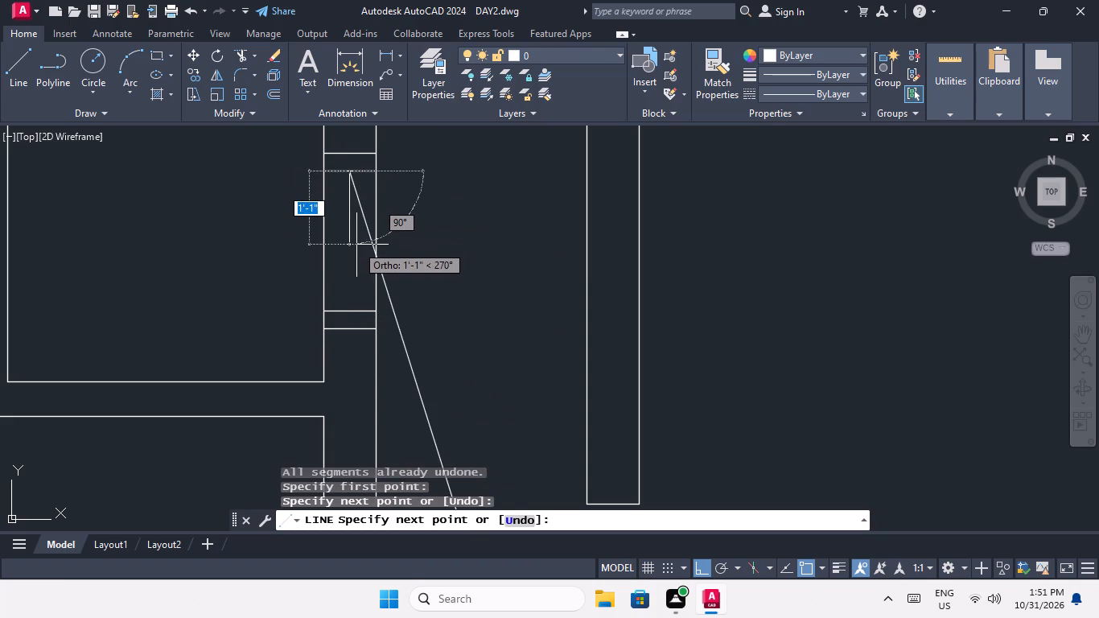
key(ctrl+z)
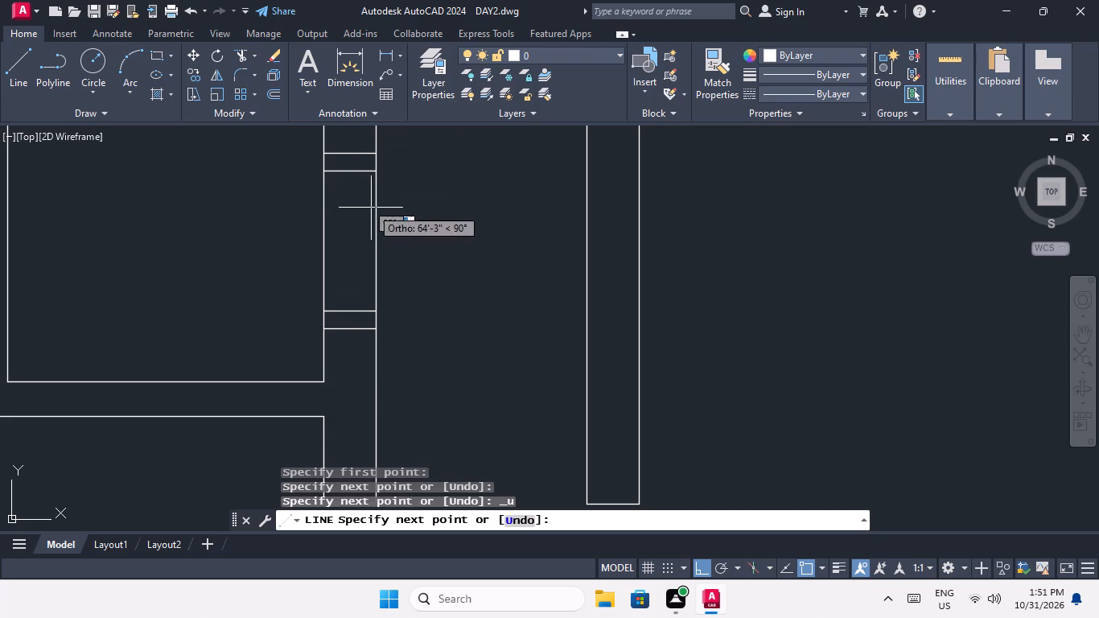
drag(348, 171, 351, 183)
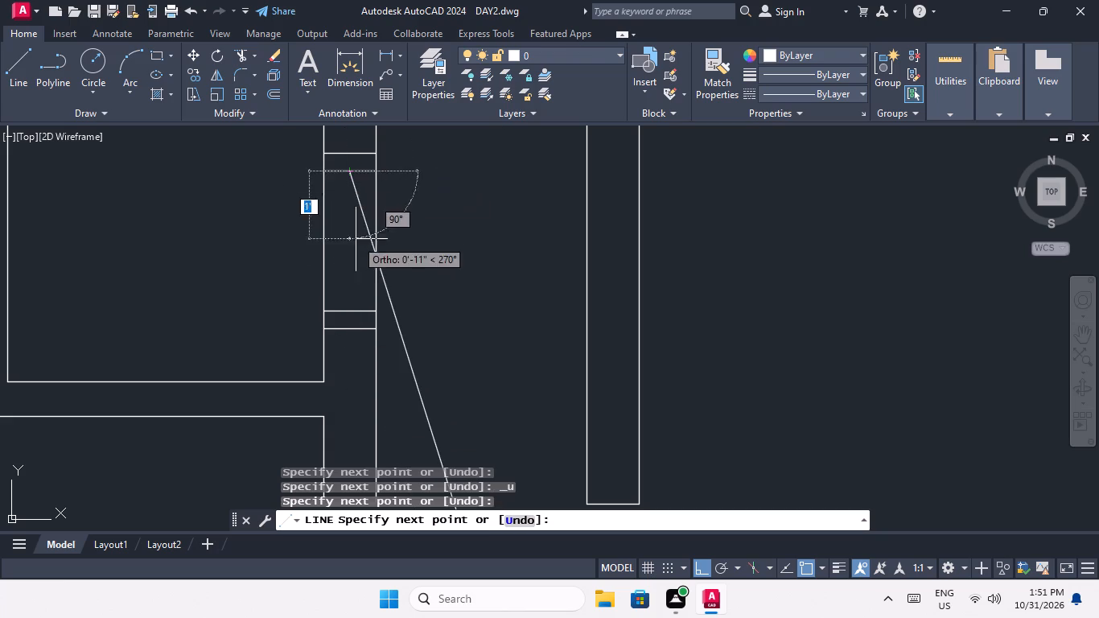
click(349, 310)
key(Escape)
Erase the stray diagonal line starting at the small-room window of the fifth plan's top-row left unit.
scroll(404, 276, down, 4)
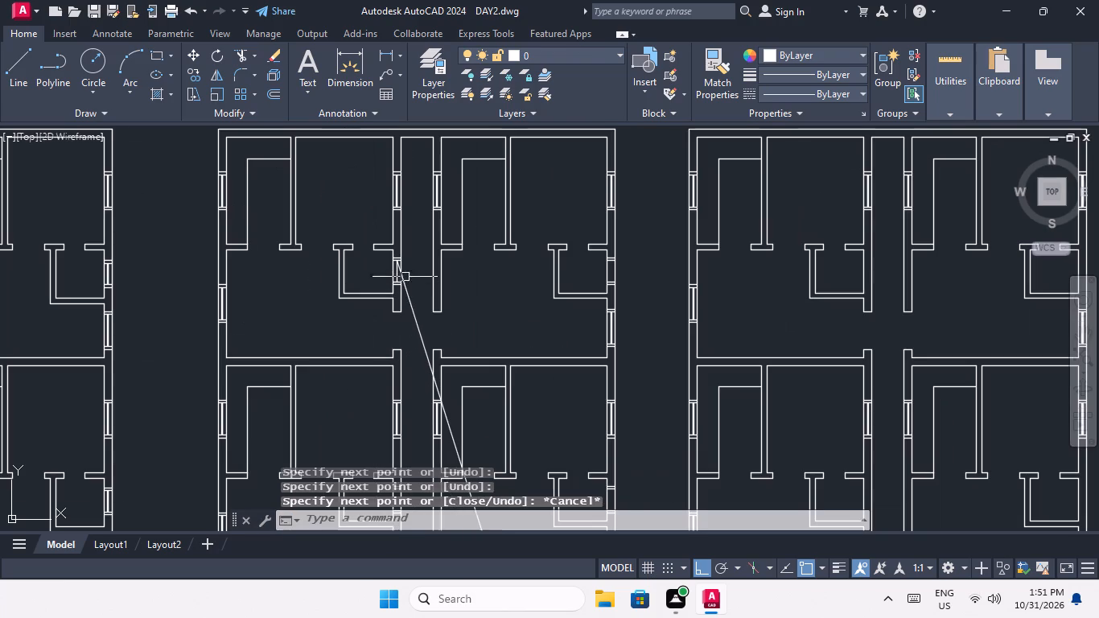
drag(424, 309, 417, 335)
click(416, 336)
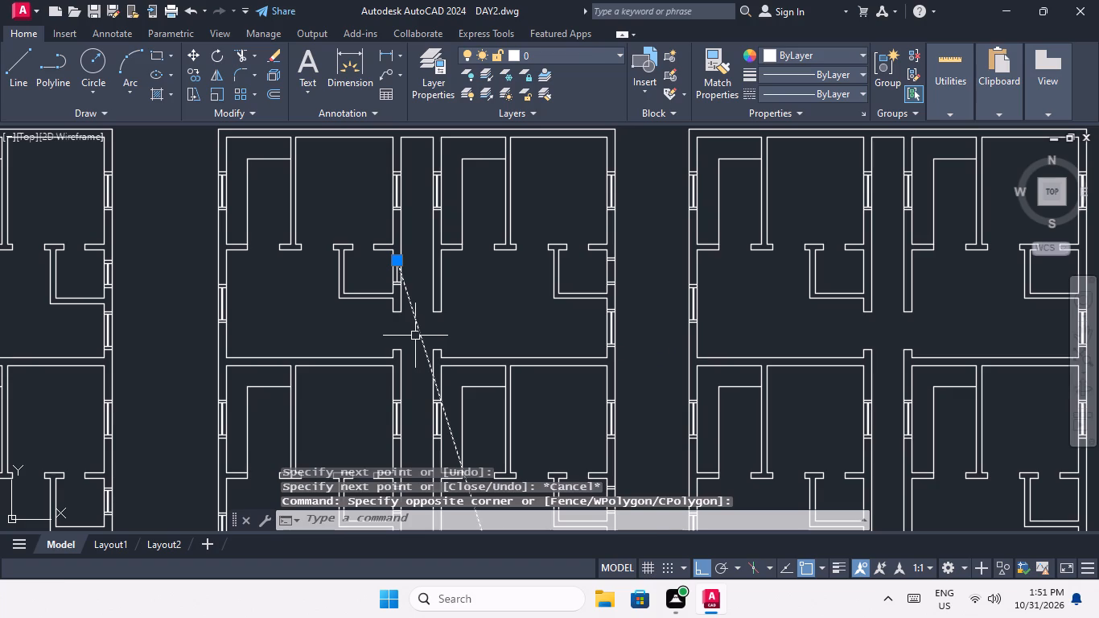
key(Delete)
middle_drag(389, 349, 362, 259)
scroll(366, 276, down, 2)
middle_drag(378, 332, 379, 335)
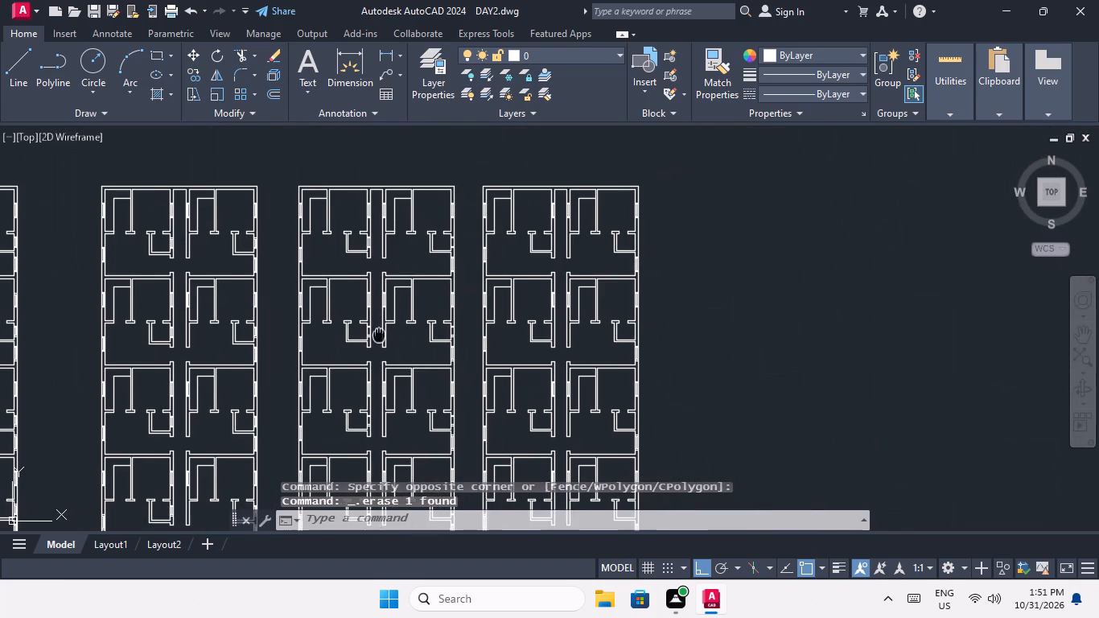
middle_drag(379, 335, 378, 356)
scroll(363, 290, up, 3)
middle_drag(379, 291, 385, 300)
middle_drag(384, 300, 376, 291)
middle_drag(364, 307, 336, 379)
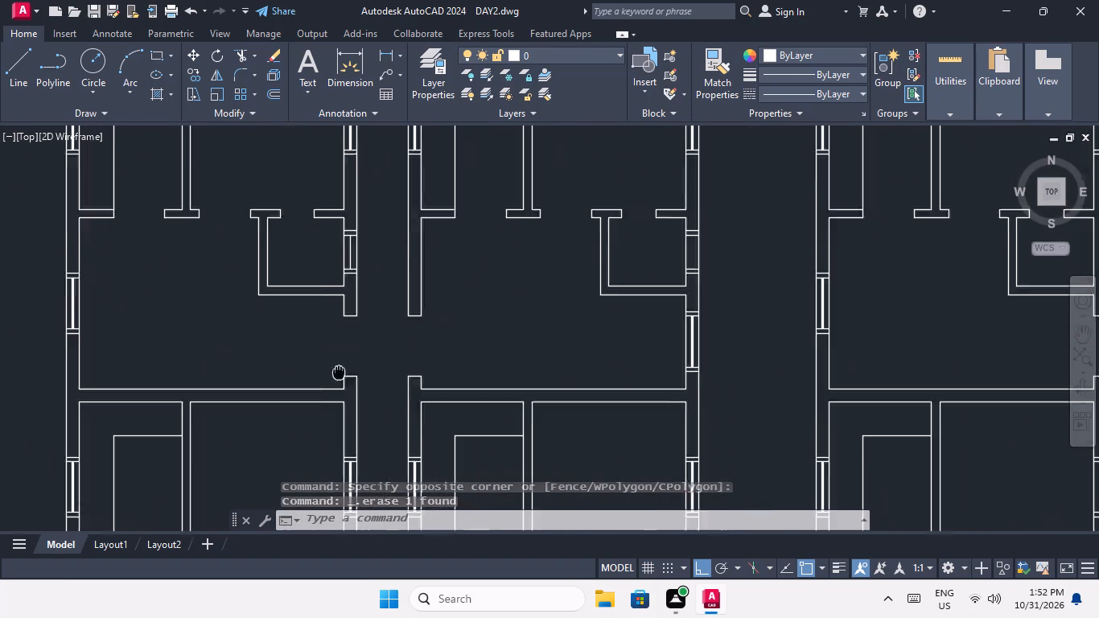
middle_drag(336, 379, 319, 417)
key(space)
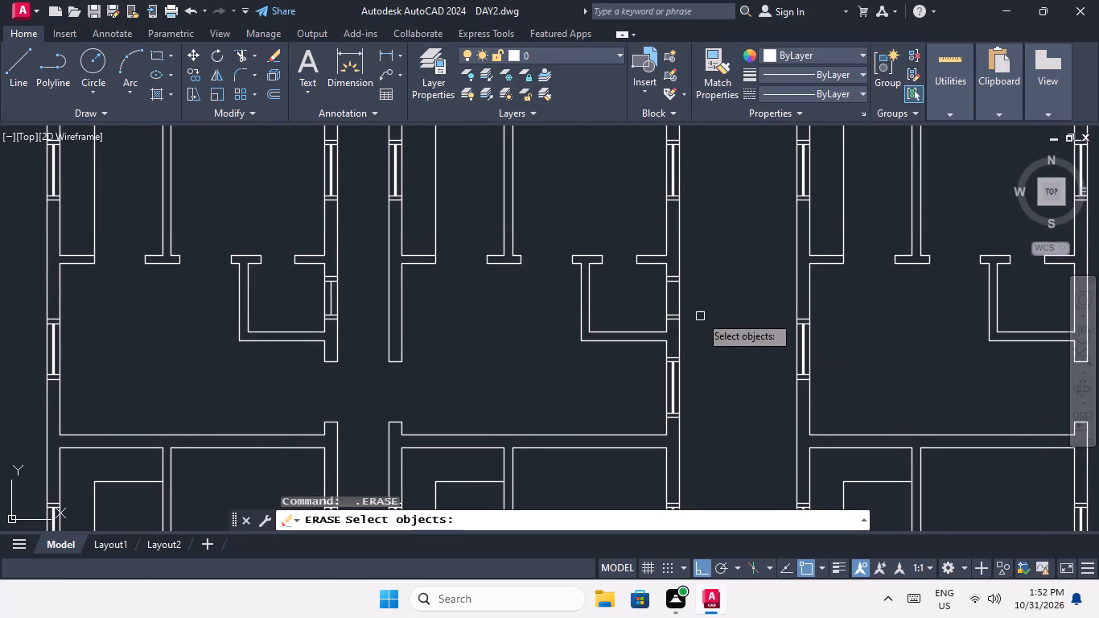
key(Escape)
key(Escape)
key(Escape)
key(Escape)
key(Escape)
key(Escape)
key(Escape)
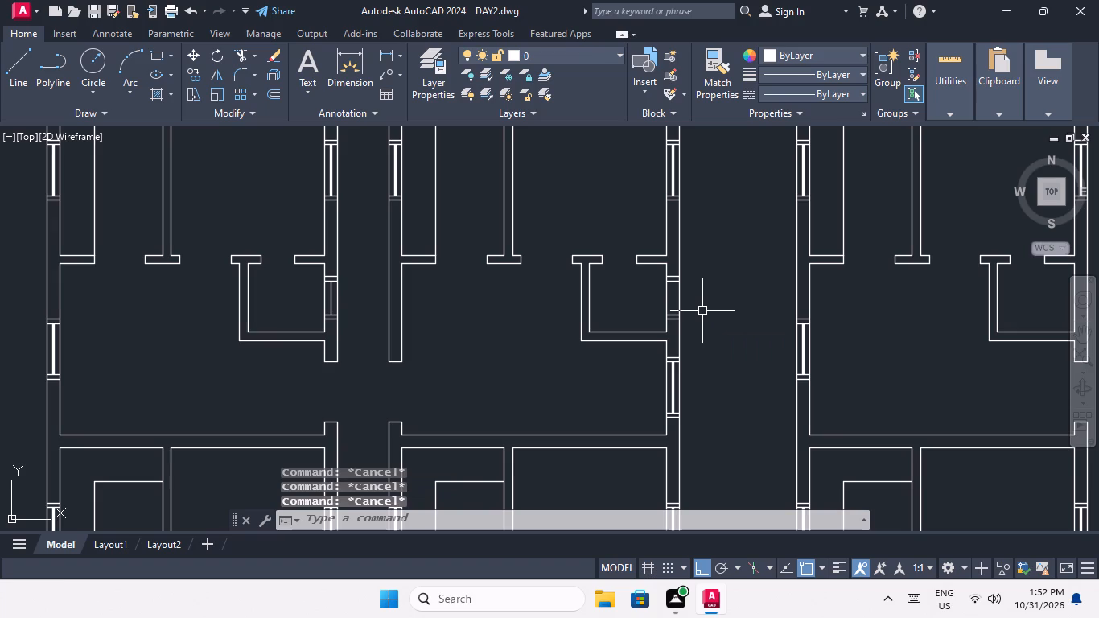
Draw a 2' vertical centre line between the inner opening lines' midpoints in the small-room window of the fifth plan's top-row right unit.
text(l)
key(space)
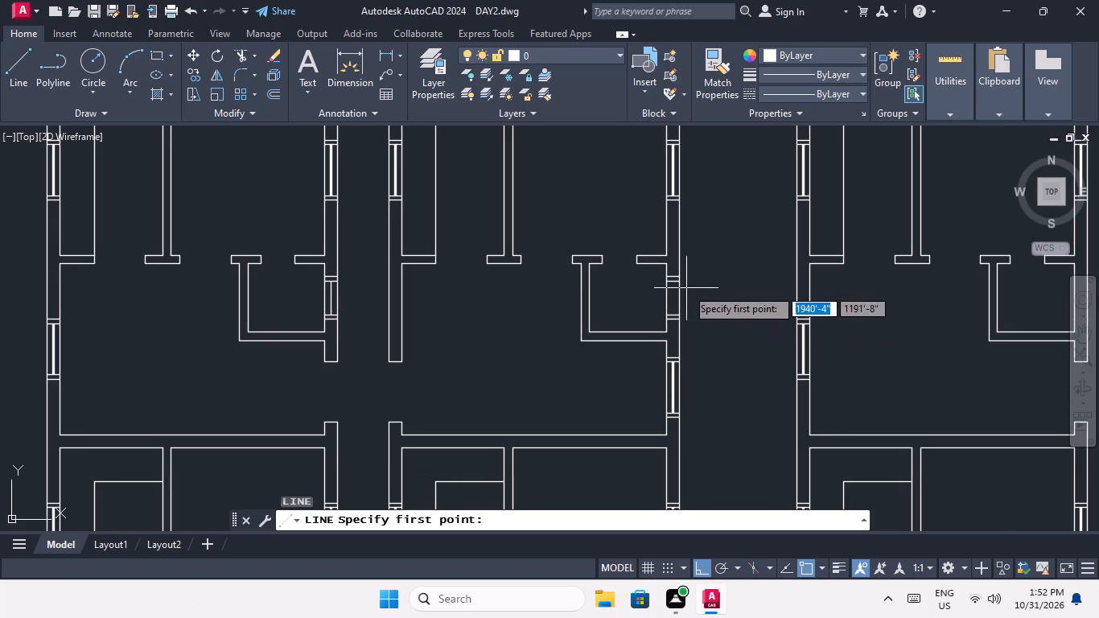
scroll(685, 289, up, 2)
drag(655, 270, 661, 286)
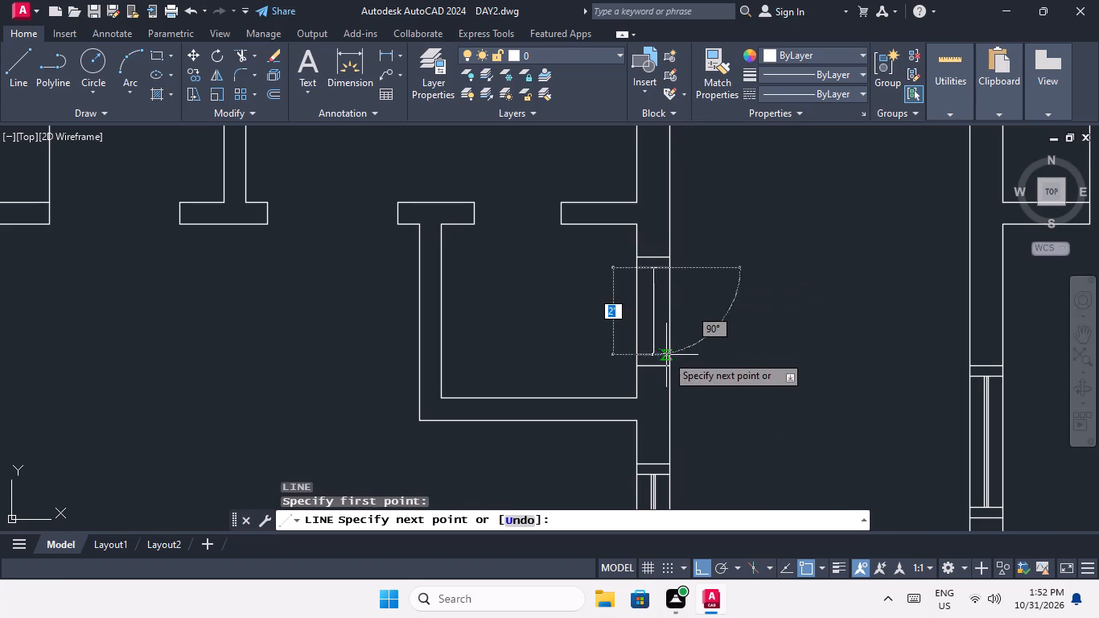
click(652, 351)
key(space)
Draw a vertical centre line between the inner opening lines' midpoints in the small-room window of the fifth plan's second-row left unit.
scroll(613, 258, down, 4)
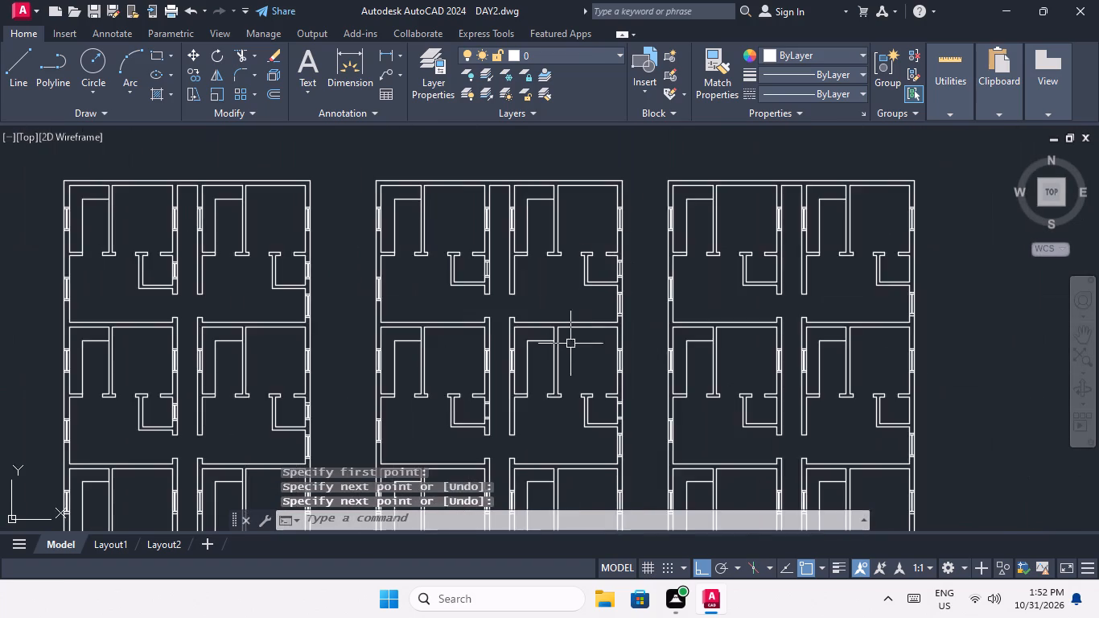
middle_drag(570, 344, 647, 245)
middle_drag(558, 291, 486, 328)
scroll(509, 372, up, 4)
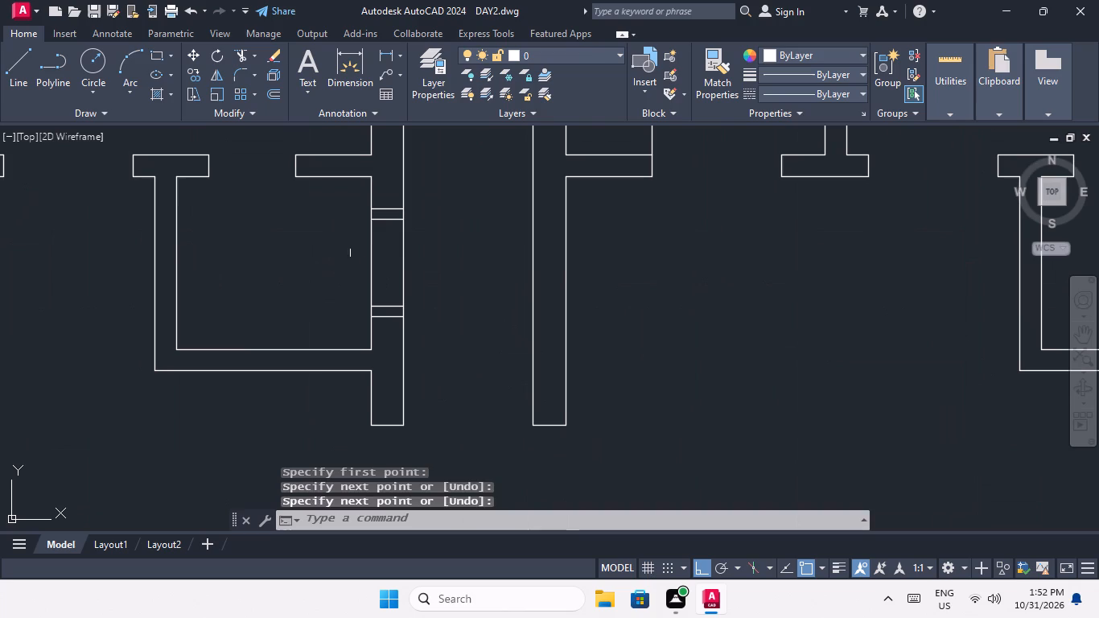
key(space)
drag(386, 222, 387, 244)
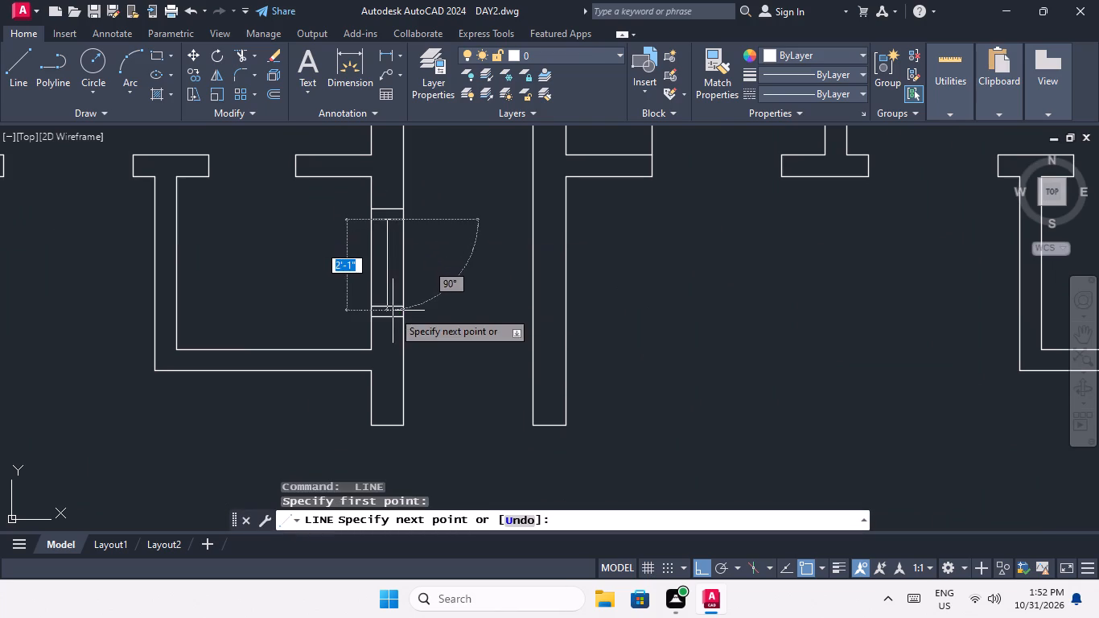
click(387, 305)
key(space)
Draw a vertical centre line between the inner opening lines' midpoints in the small-room window of the fifth plan's second-row right unit.
scroll(438, 308, down, 4)
middle_drag(480, 318, 204, 281)
scroll(319, 262, up, 2)
key(space)
scroll(219, 252, up, 3)
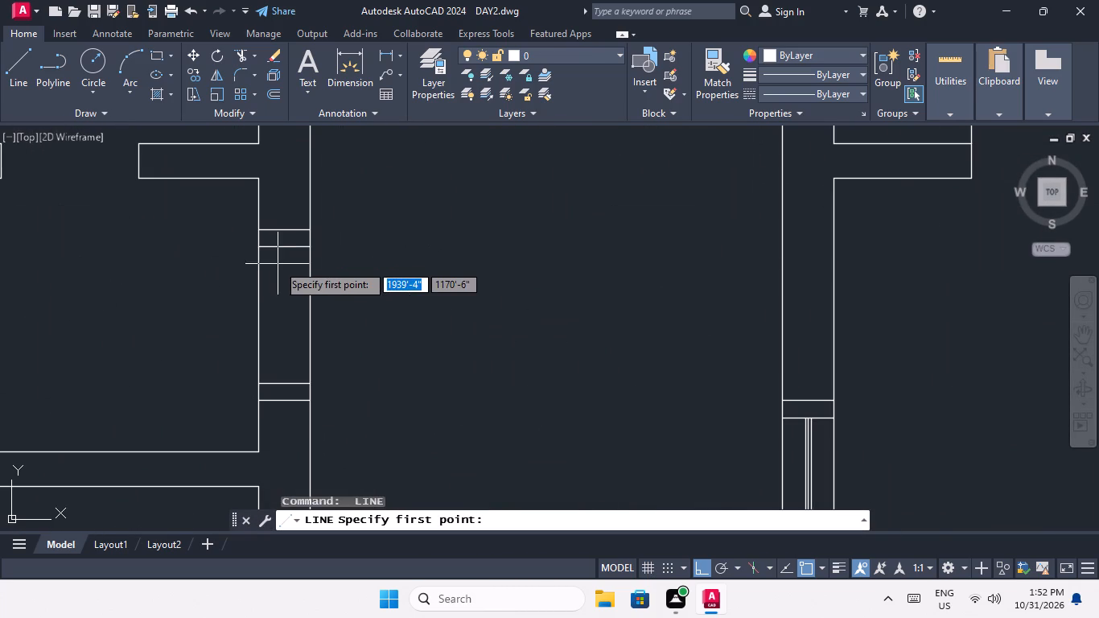
click(284, 246)
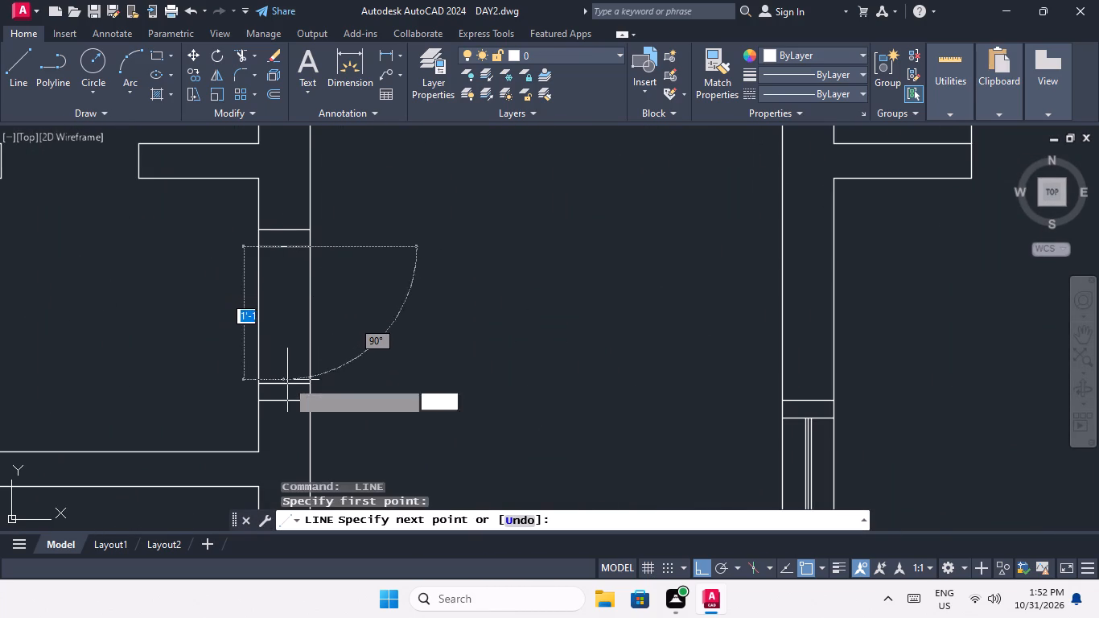
click(281, 386)
key(space)
Draw a vertical centre line between the inner opening lines' midpoints in the small-room window of the fifth plan's third-row left unit.
scroll(300, 311, down, 3)
middle_drag(284, 340, 423, 242)
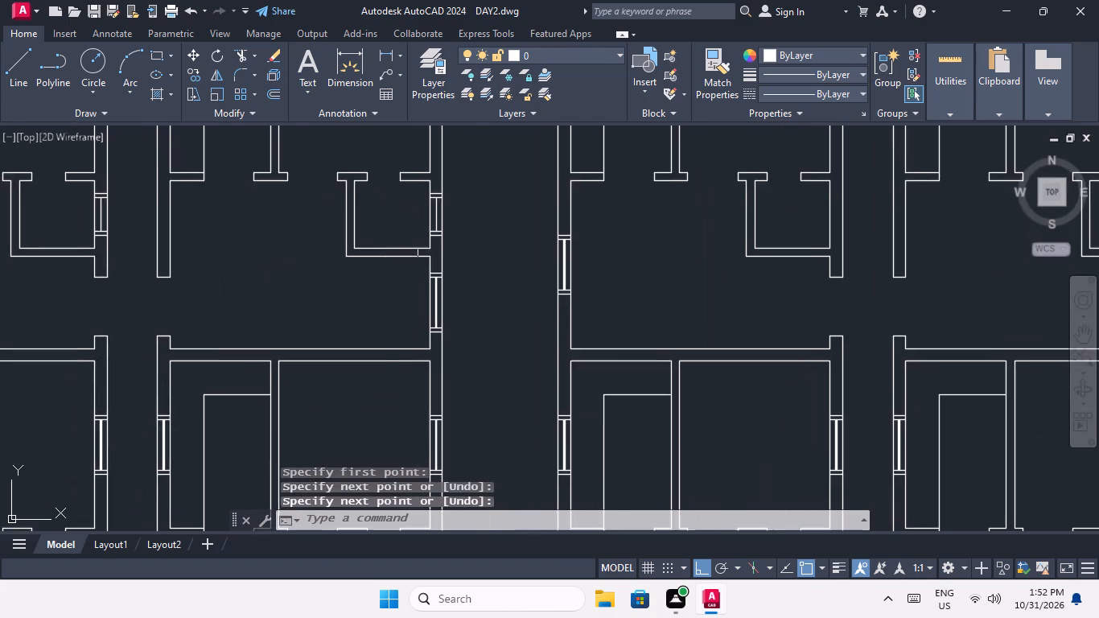
scroll(414, 260, down, 2)
middle_drag(387, 321, 409, 255)
key(space)
scroll(315, 319, up, 3)
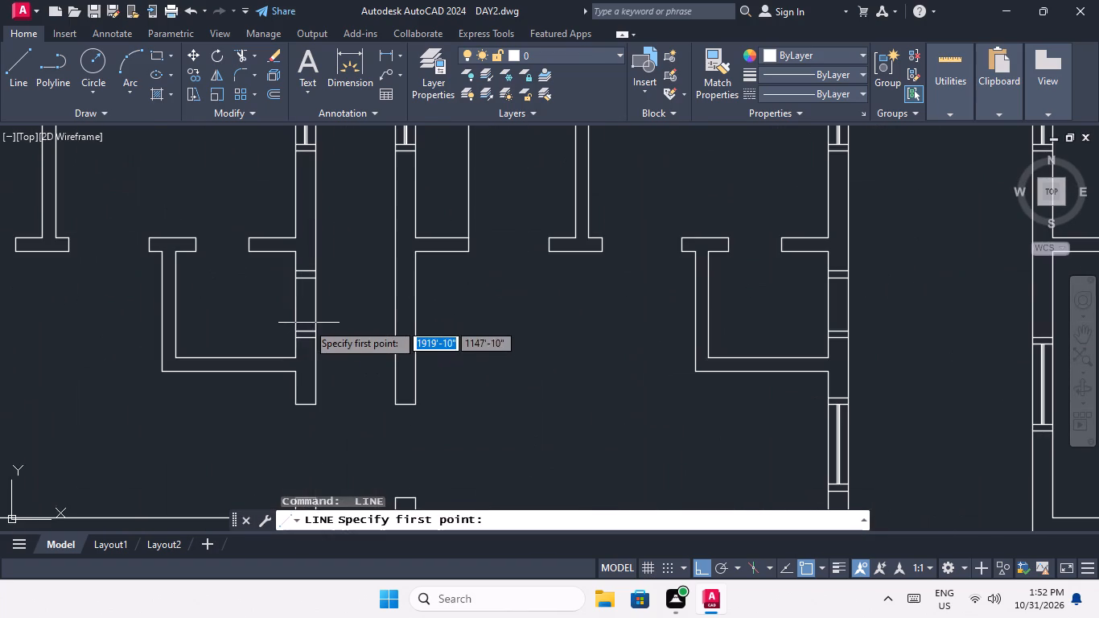
drag(307, 279, 307, 302)
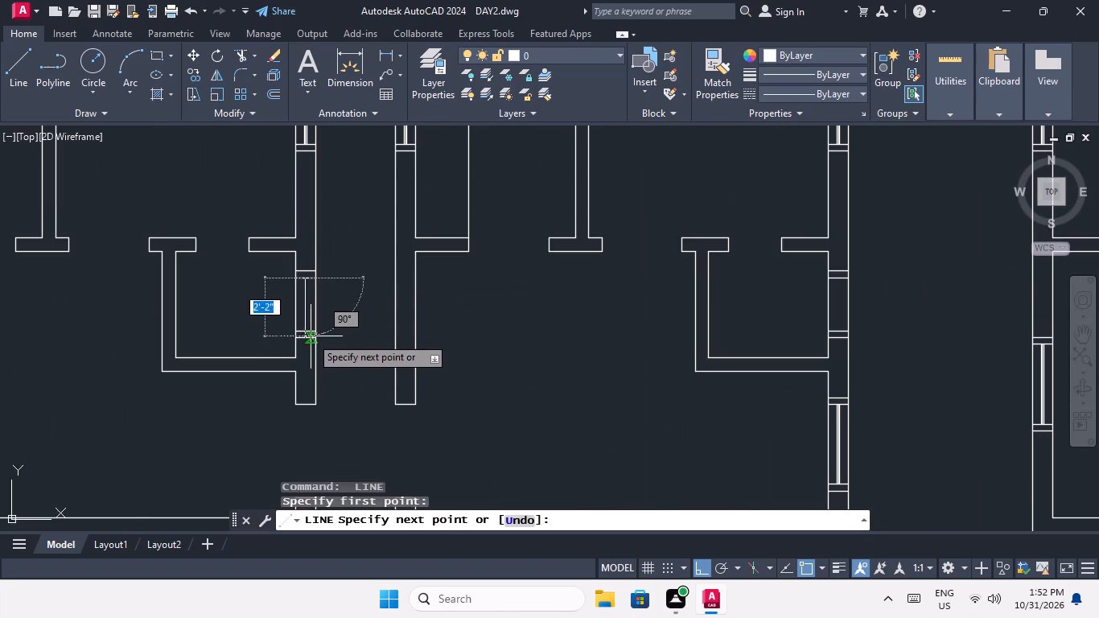
scroll(311, 336, up, 3)
click(283, 319)
key(space)
Draw a vertical centre line between the inner opening lines' midpoints in the small-room window of the fifth plan's third-row right unit.
scroll(292, 304, down, 4)
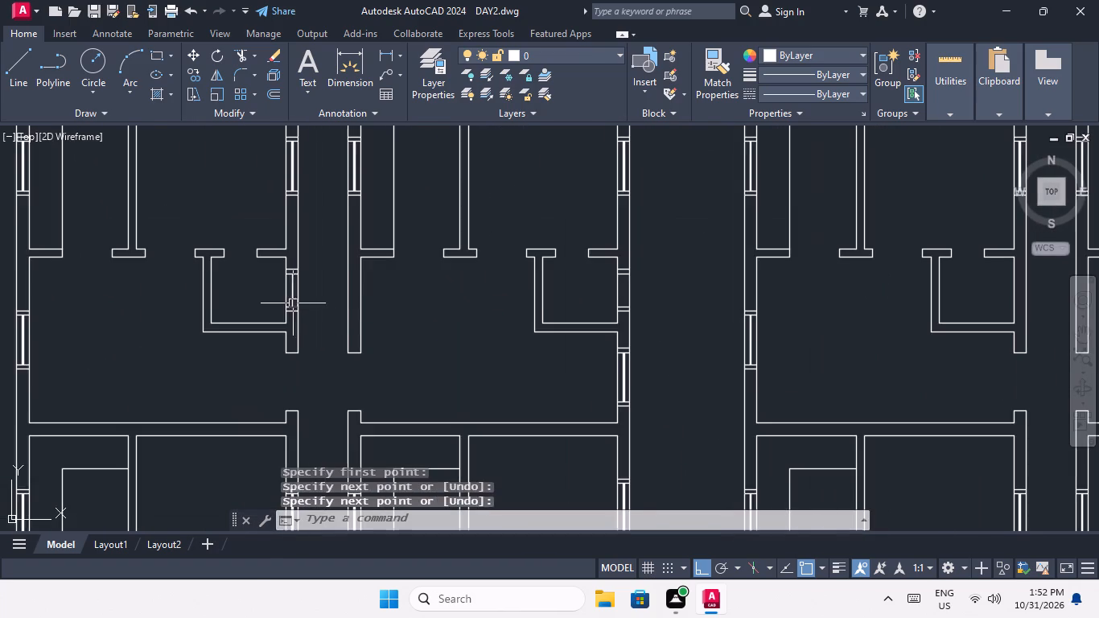
middle_drag(353, 315, 177, 307)
middle_drag(313, 296, 171, 305)
key(space)
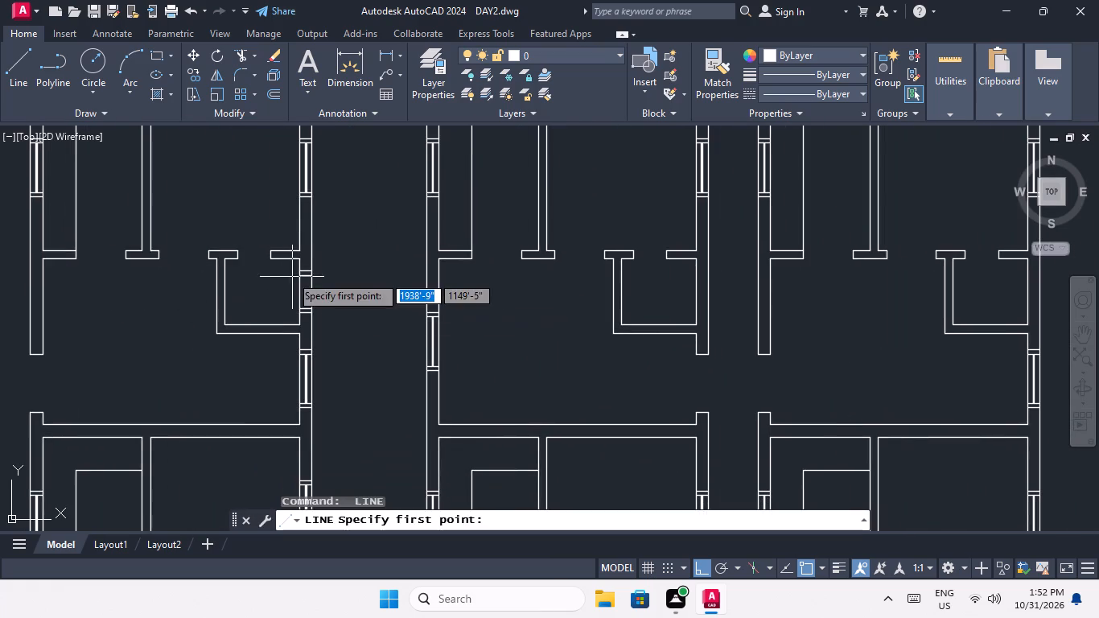
scroll(292, 272, up, 2)
drag(325, 282, 327, 299)
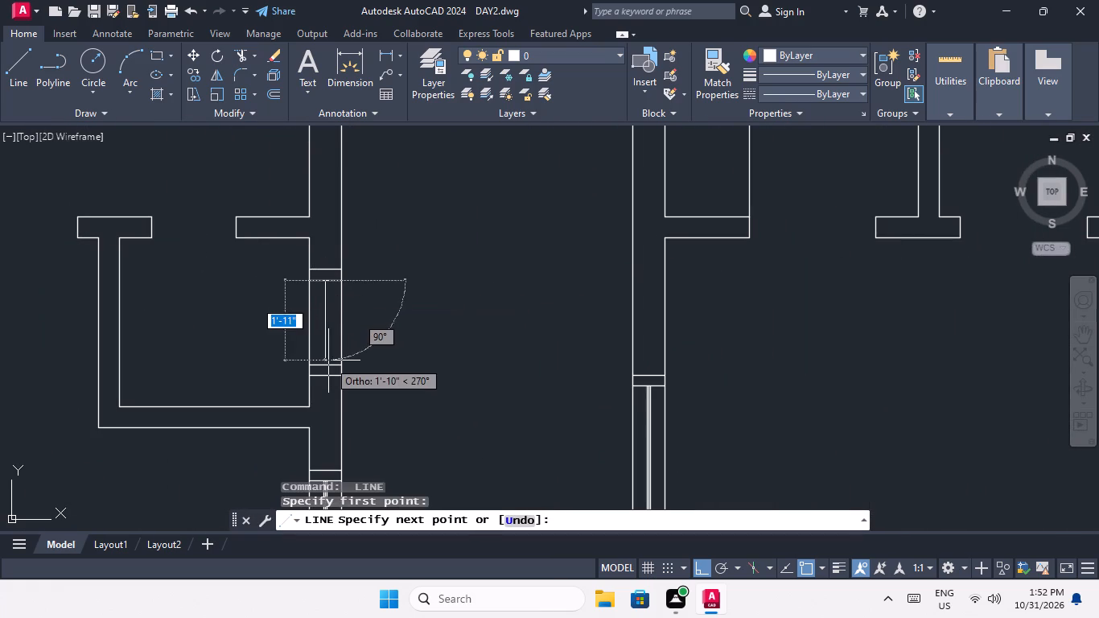
click(324, 370)
key(space)
Draw a vertical centre line between the inner opening lines' midpoints in the small-room window of the fifth plan's bottom-row left unit.
scroll(334, 289, down, 4)
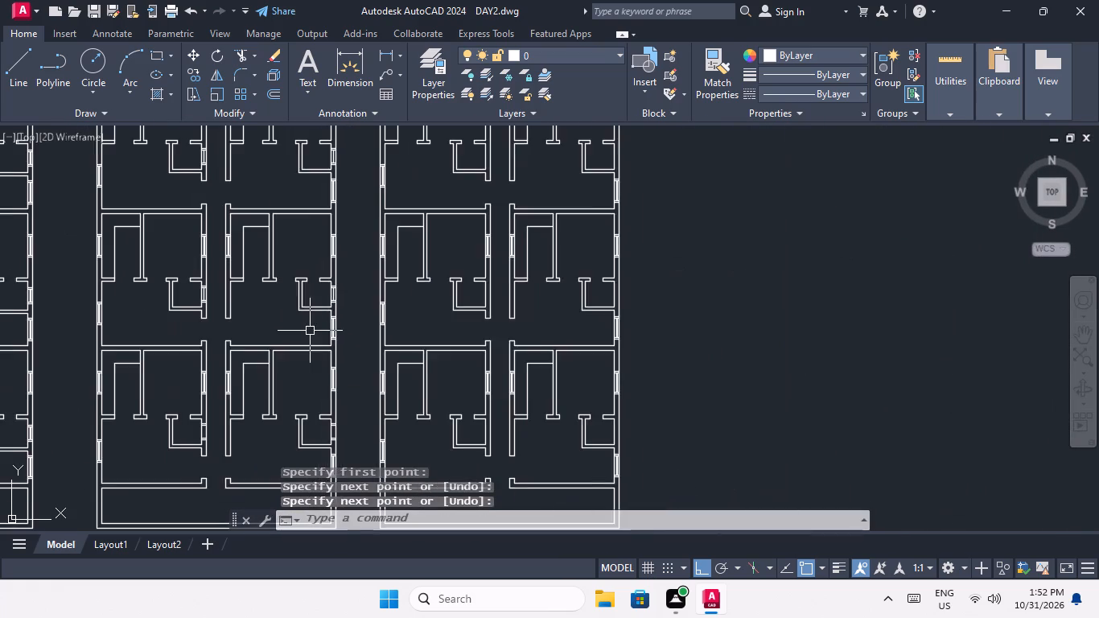
middle_drag(310, 331, 372, 241)
key(space)
scroll(263, 359, up, 3)
scroll(271, 272, up, 2)
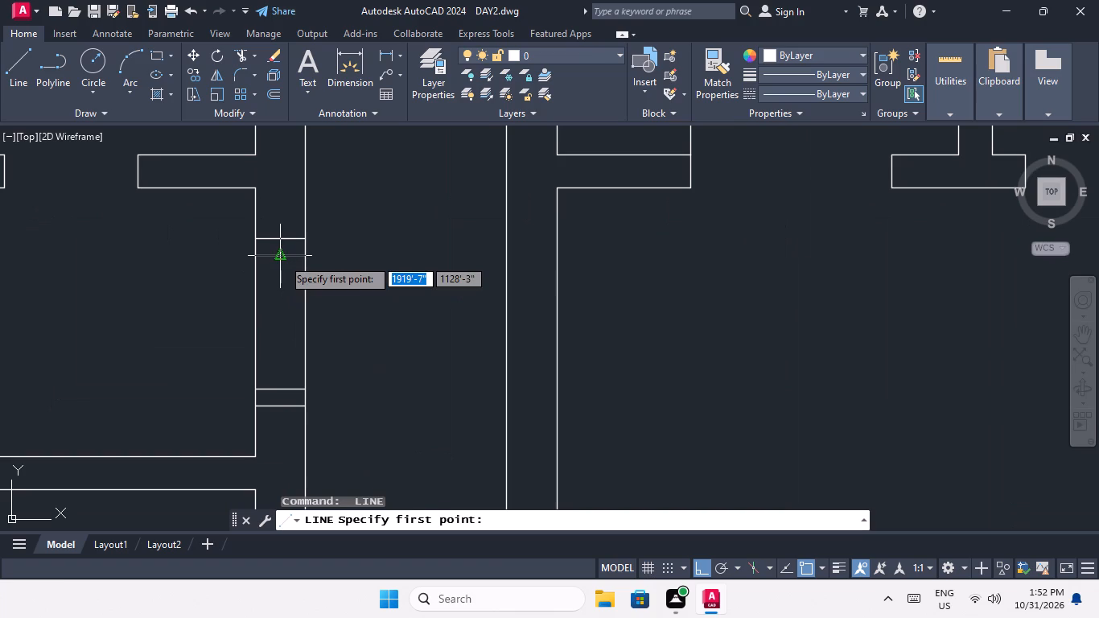
drag(282, 257, 282, 265)
click(277, 389)
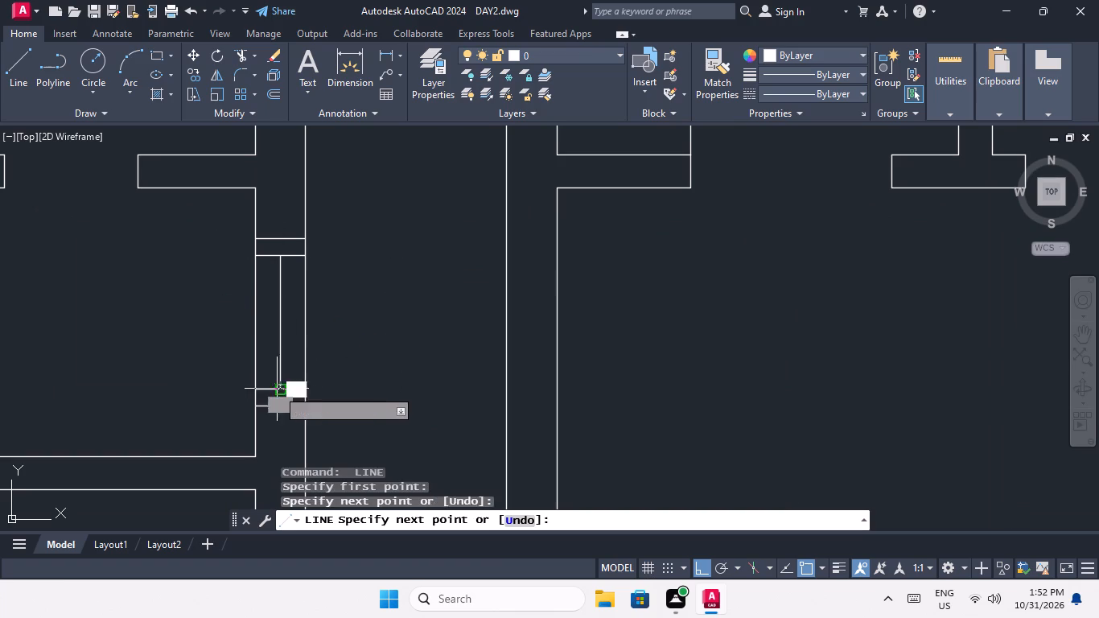
key(space)
Draw a vertical centre line between the inner opening lines' midpoints in the small-room window of the fifth plan's bottom-row right unit.
scroll(294, 295, down, 4)
middle_drag(308, 304, 213, 334)
key(space)
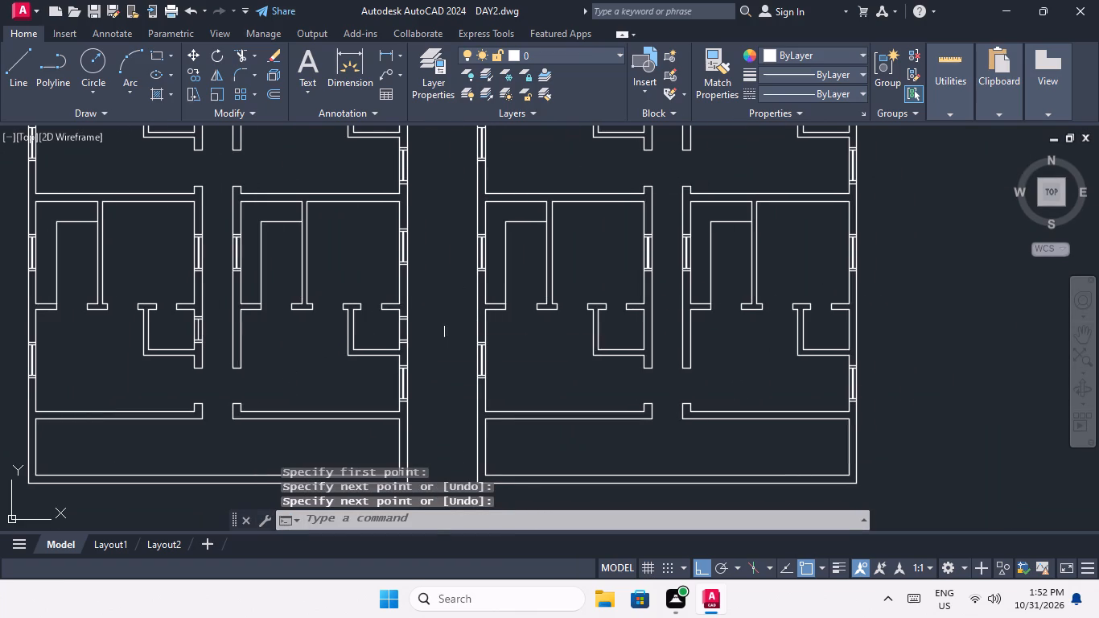
scroll(414, 331, up, 4)
drag(335, 272, 335, 292)
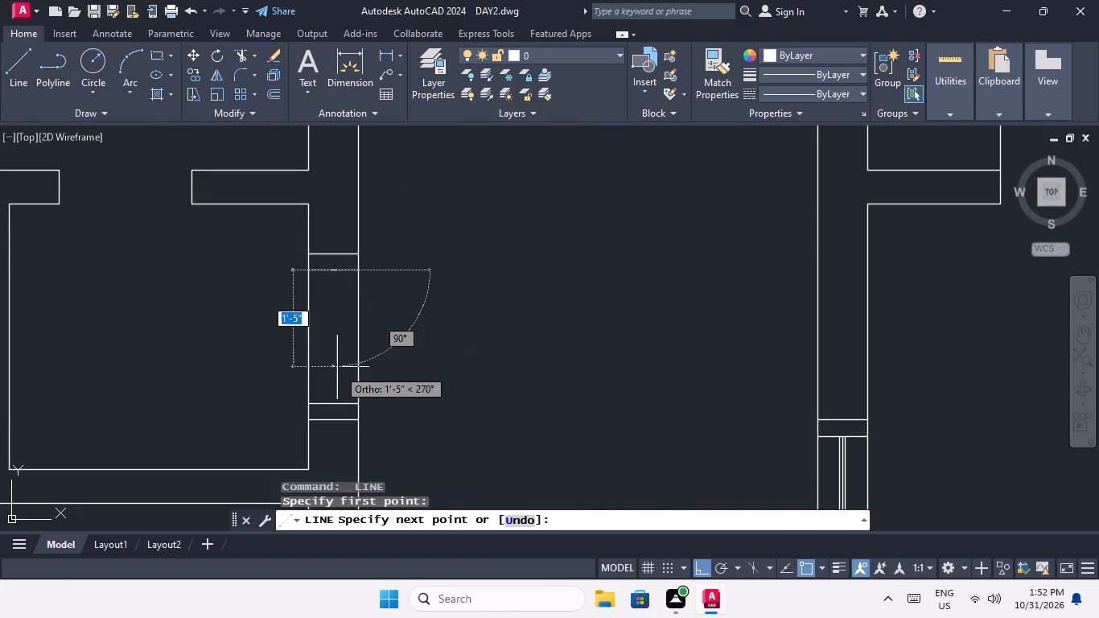
click(331, 404)
key(space)
Offset the small-room window's centre line by 1/2" to both sides in the fifth plan's bottom-row left unit.
scroll(368, 319, down, 3)
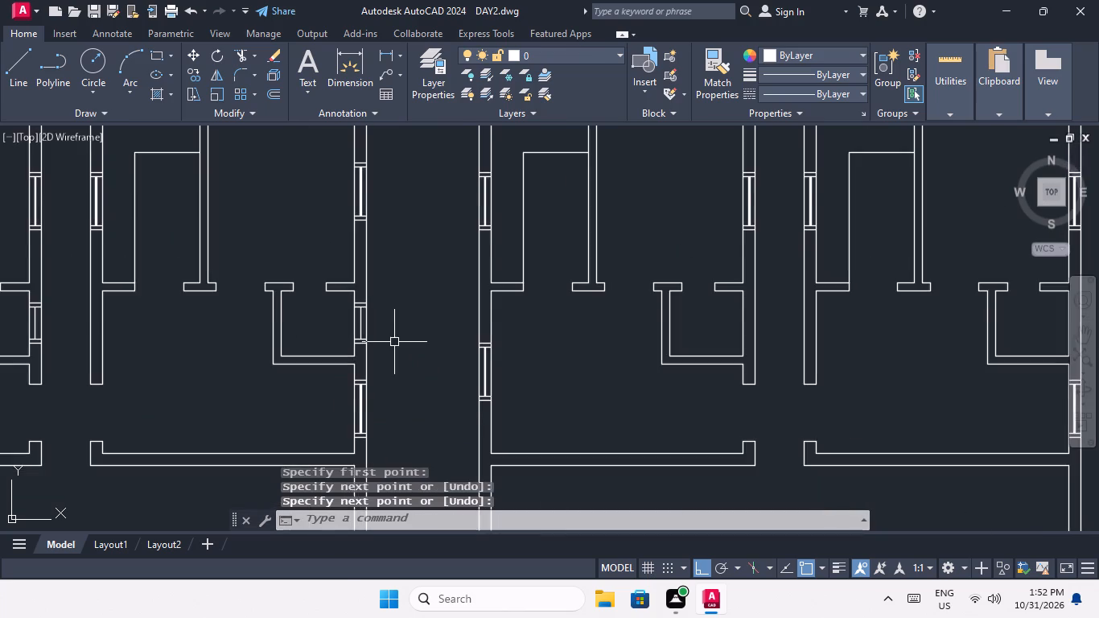
middle_drag(397, 346, 404, 421)
scroll(404, 410, down, 1)
key(Escape)
key(Escape)
key(Escape)
key(o)
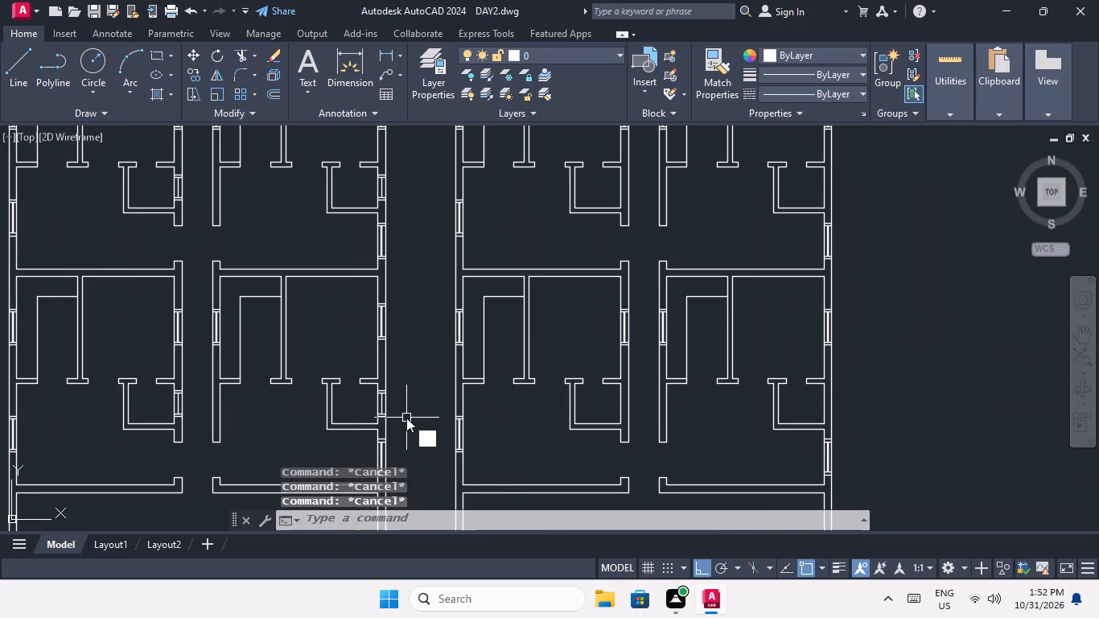
key(Return)
text(1/2")
key(Return)
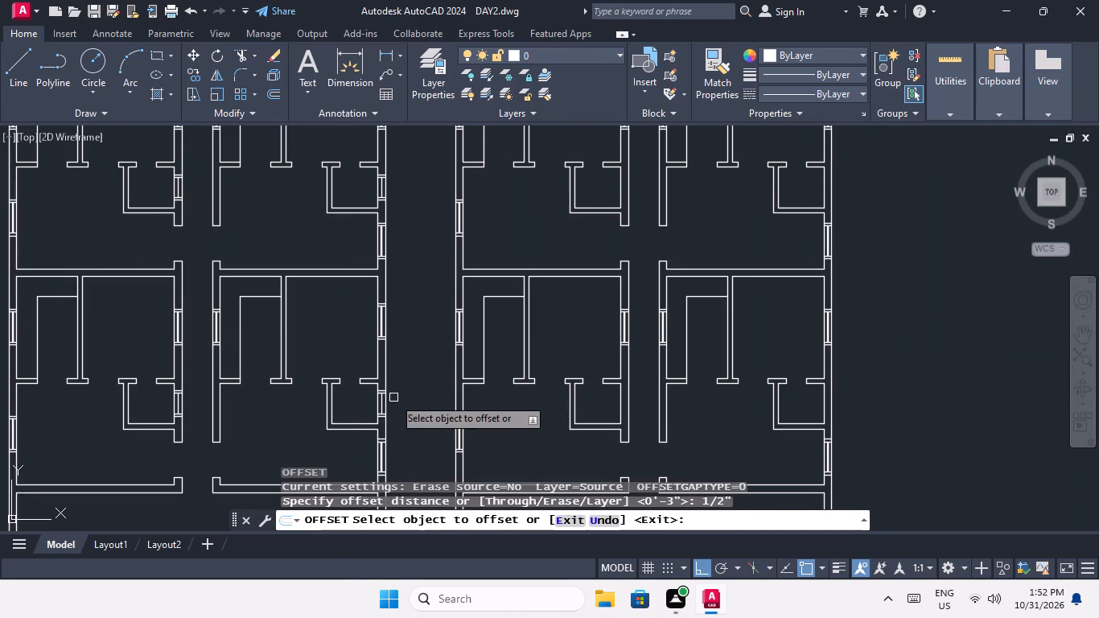
scroll(179, 413, up, 4)
drag(173, 401, 183, 400)
click(209, 396)
scroll(178, 407, up, 3)
drag(153, 418, 153, 418)
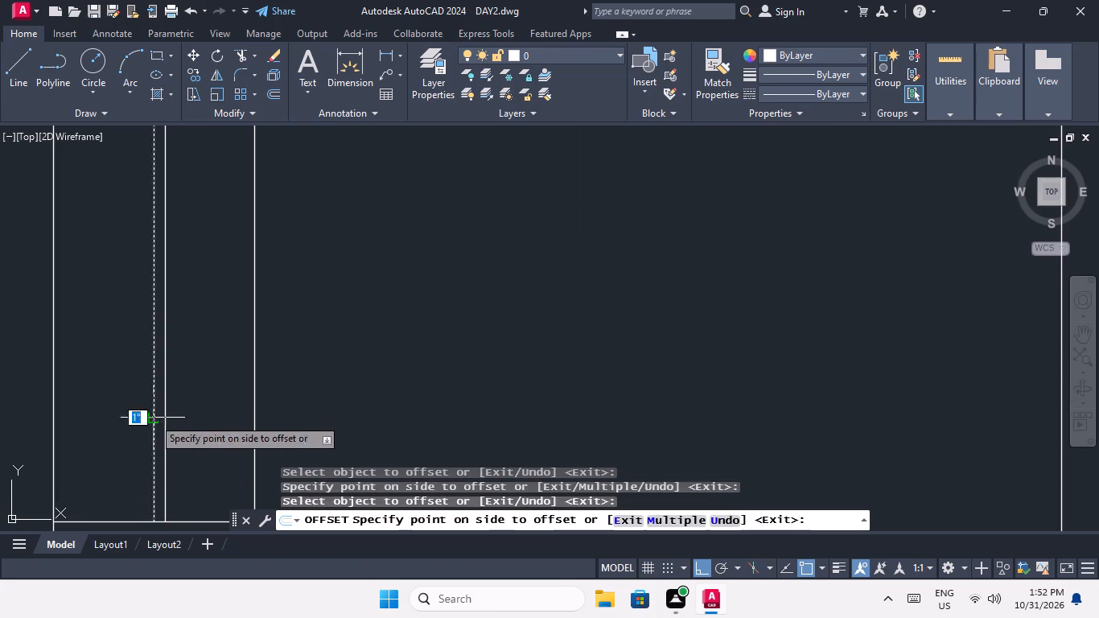
drag(153, 418, 134, 434)
click(109, 444)
Offset the small-room window's centre line 1/2" to both sides in the fifth plan's bottom-row right unit.
scroll(137, 355, down, 5)
middle_drag(330, 370, 70, 377)
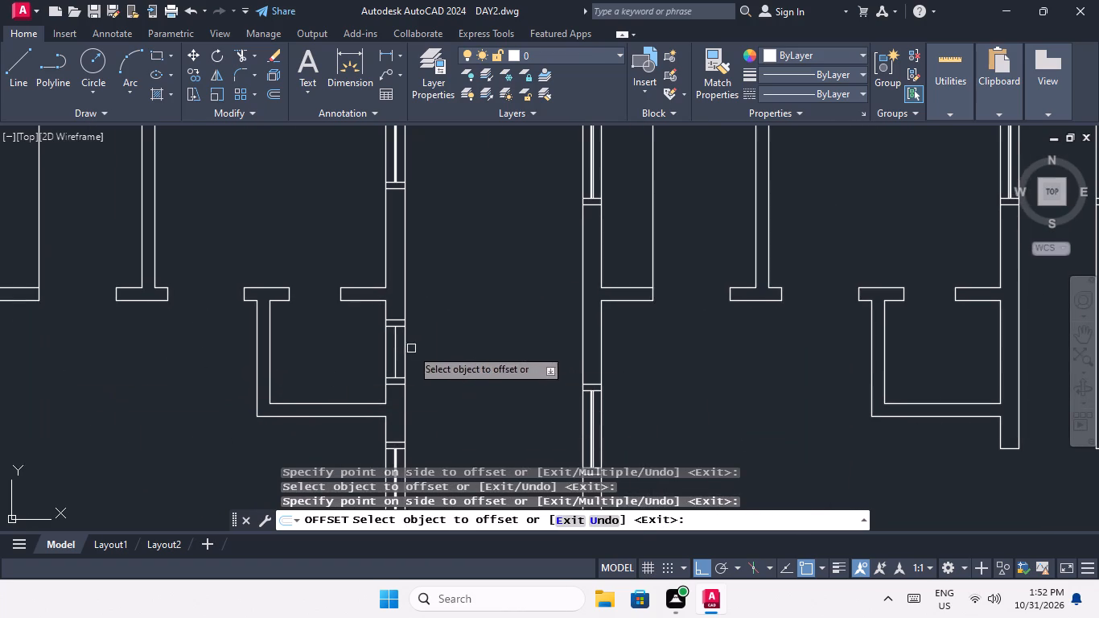
scroll(407, 351, up, 3)
drag(356, 369, 374, 367)
click(418, 360)
scroll(345, 386, up, 2)
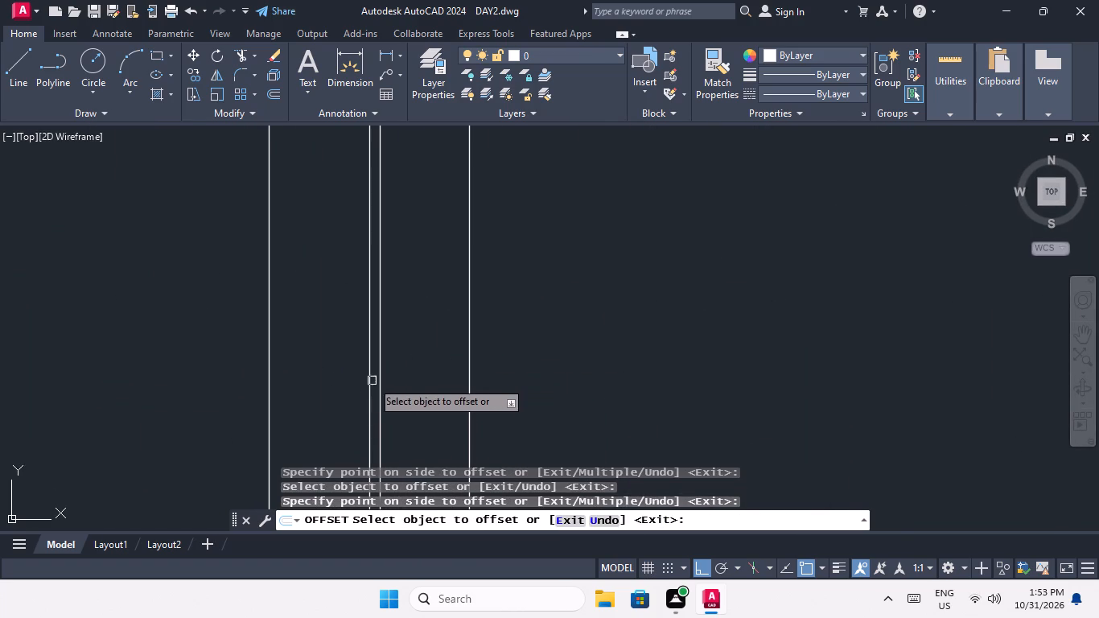
drag(369, 379, 349, 393)
click(339, 397)
Offset the small-room window's centre line 1/2" to both sides in the fifth plan's third-row left unit.
scroll(349, 353, down, 4)
middle_drag(343, 353, 391, 390)
scroll(374, 355, down, 3)
middle_drag(356, 353, 381, 447)
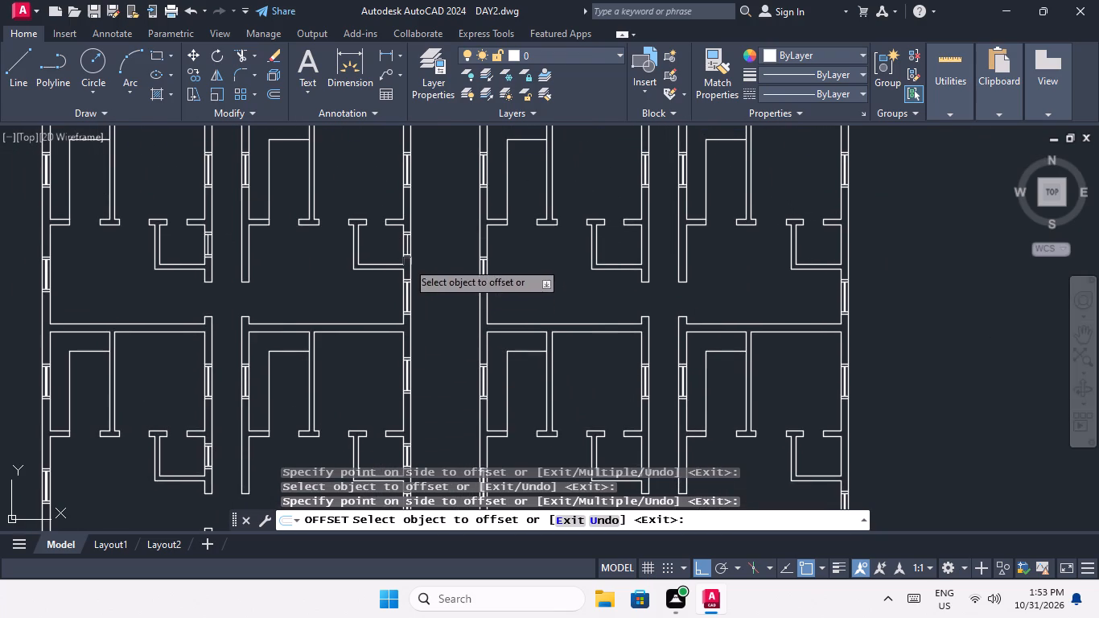
scroll(198, 241, up, 4)
scroll(261, 270, up, 2)
drag(259, 274, 319, 277)
drag(341, 277, 331, 282)
scroll(234, 301, up, 3)
drag(330, 289, 277, 316)
click(254, 323)
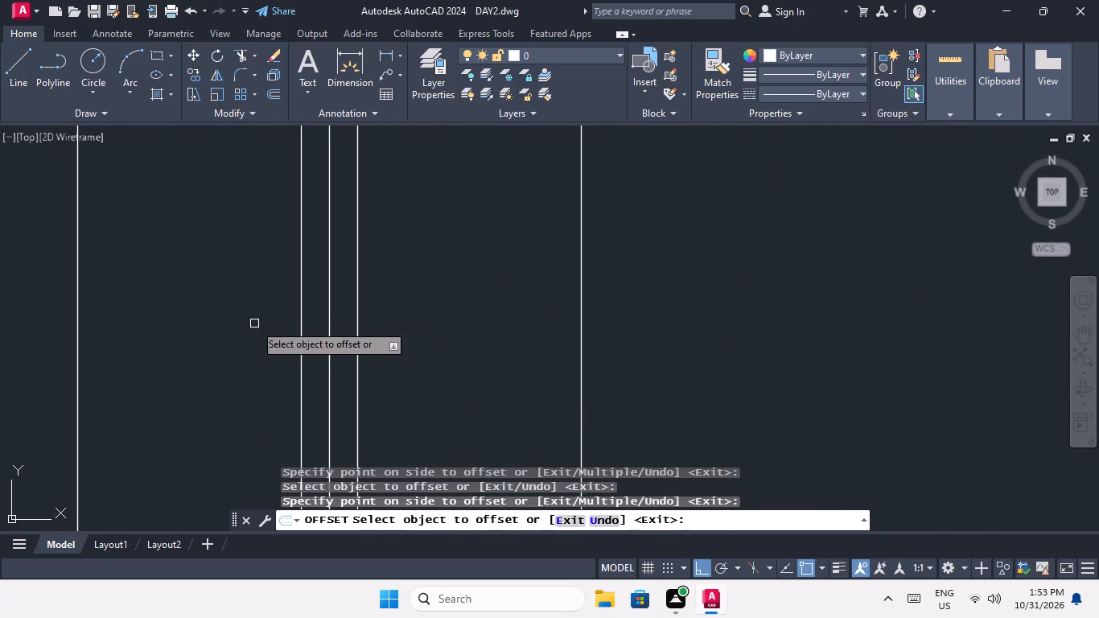
Offset the small-room window's centre line 1/2" to both sides in the fifth plan's third-row right unit.
scroll(273, 266, down, 6)
middle_drag(235, 385, 73, 392)
scroll(338, 290, down, 2)
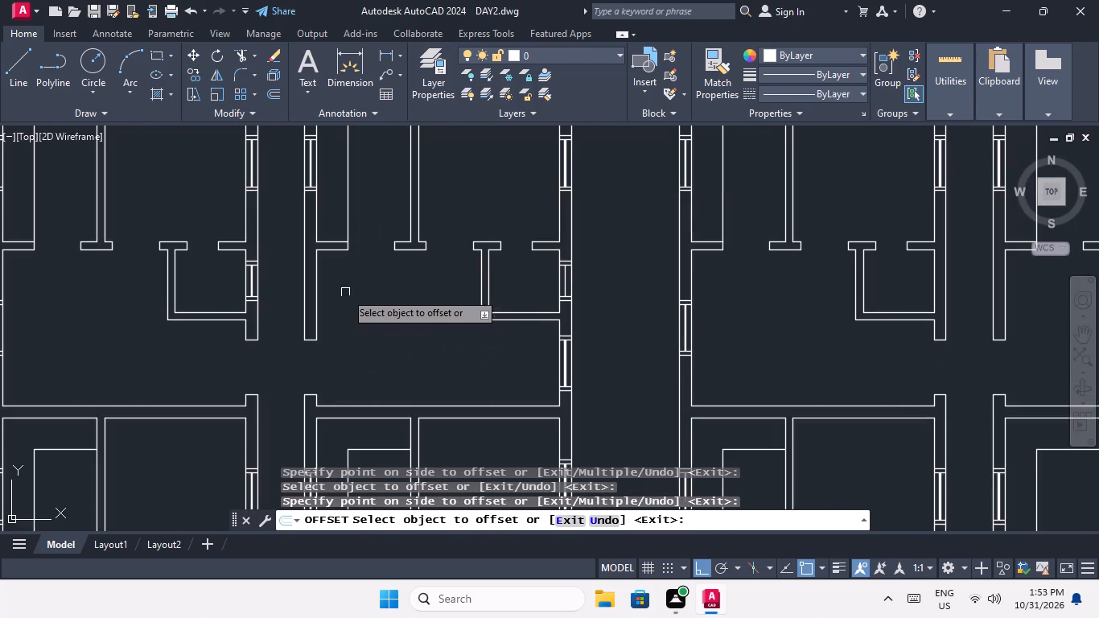
middle_drag(405, 295, 156, 352)
scroll(314, 335, up, 4)
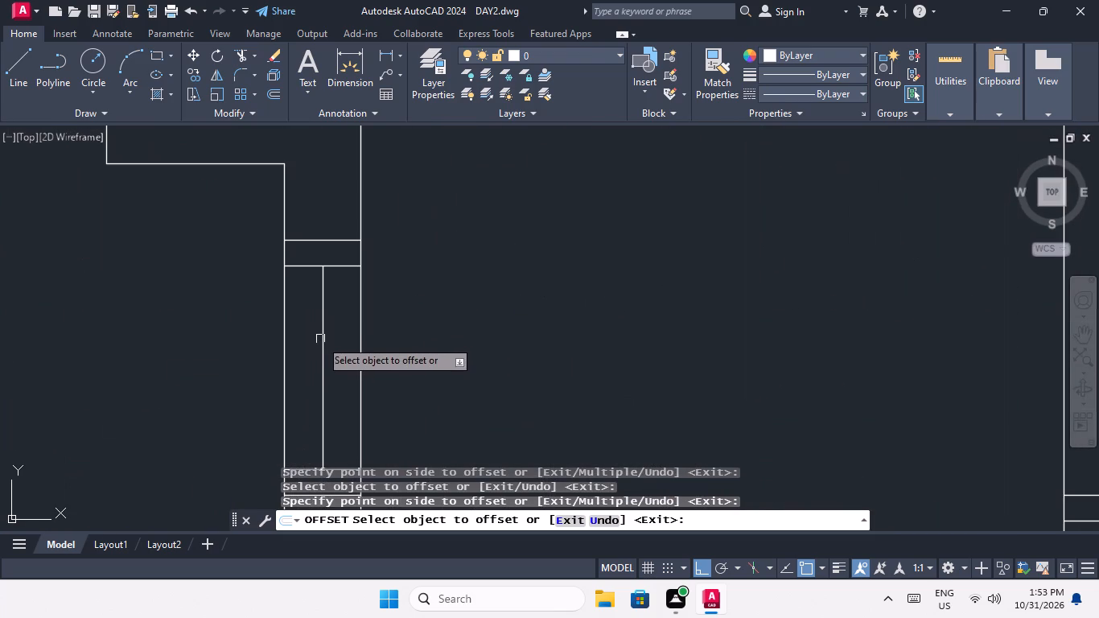
drag(319, 346, 368, 341)
click(404, 332)
scroll(317, 358, up, 2)
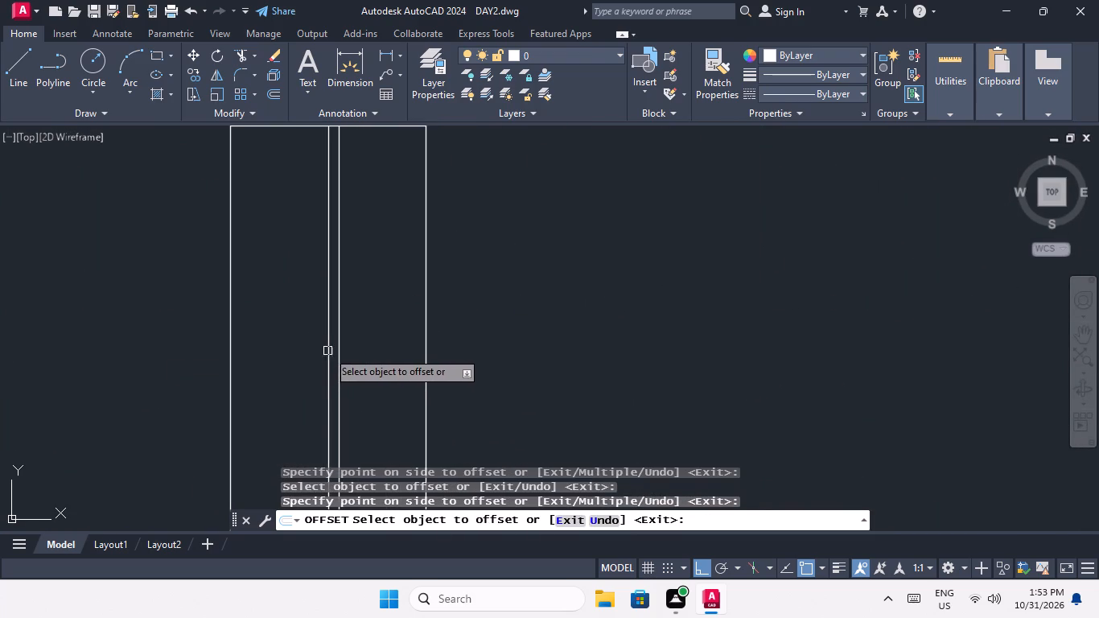
drag(327, 351, 298, 368)
click(282, 374)
Offset the small-room window's centre line 1/2" to both sides in the fifth plan's second-row right unit.
scroll(294, 334, down, 4)
middle_drag(327, 303, 353, 449)
scroll(392, 278, down, 3)
middle_drag(397, 302, 398, 383)
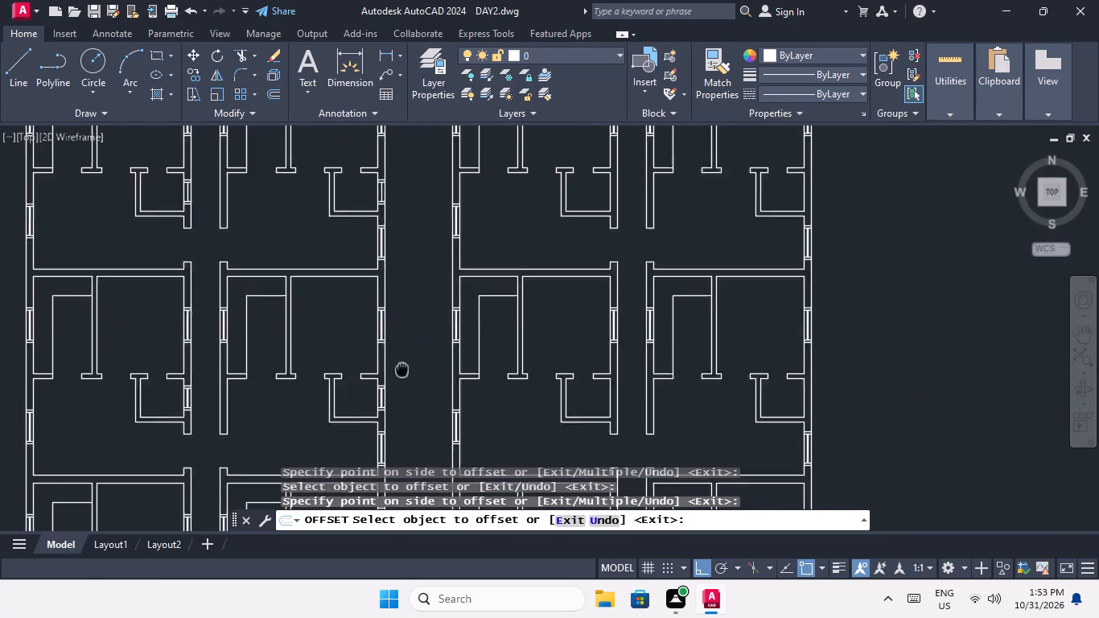
middle_drag(398, 383, 387, 416)
scroll(356, 233, up, 4)
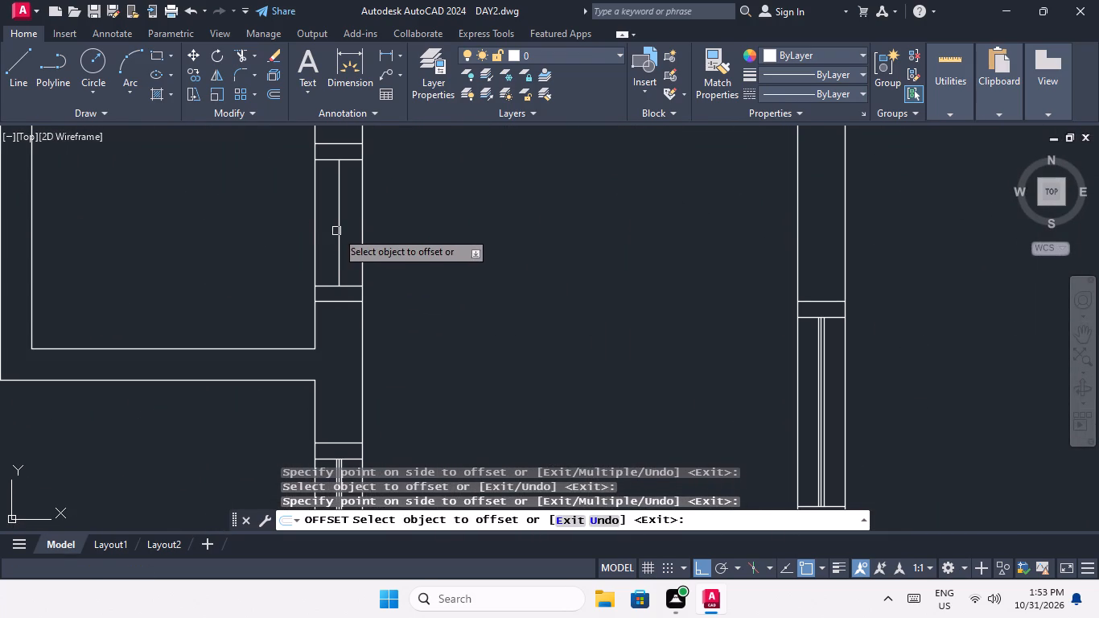
drag(336, 231, 359, 231)
click(386, 231)
scroll(345, 246, up, 3)
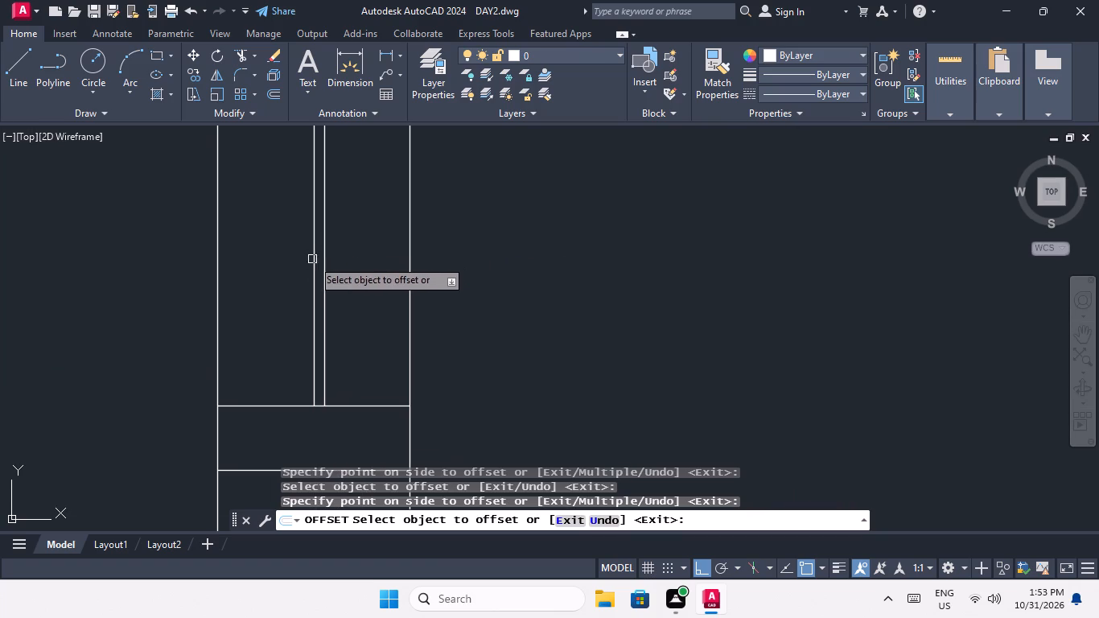
drag(312, 259, 283, 276)
click(274, 280)
Offset the small-room window's centre line 1/2" to both sides in the fifth plan's second-row left unit.
scroll(274, 280, down, 4)
middle_drag(280, 292, 473, 318)
scroll(430, 318, down, 2)
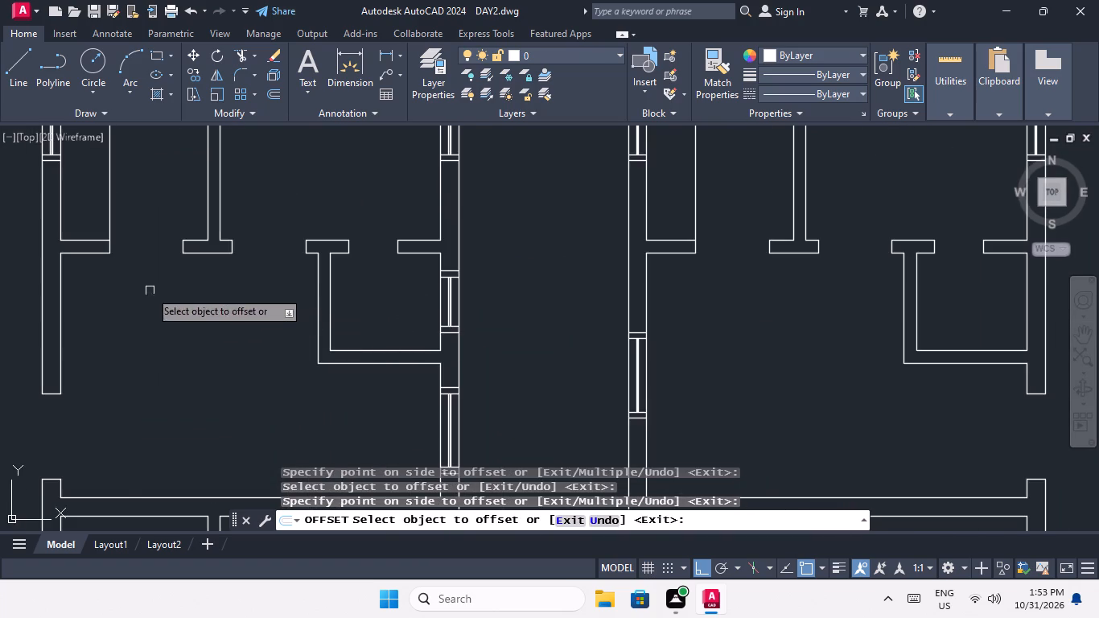
middle_drag(181, 299, 549, 278)
scroll(340, 270, up, 3)
drag(288, 296, 344, 295)
drag(395, 292, 382, 298)
scroll(292, 312, up, 3)
drag(274, 315, 238, 340)
click(216, 348)
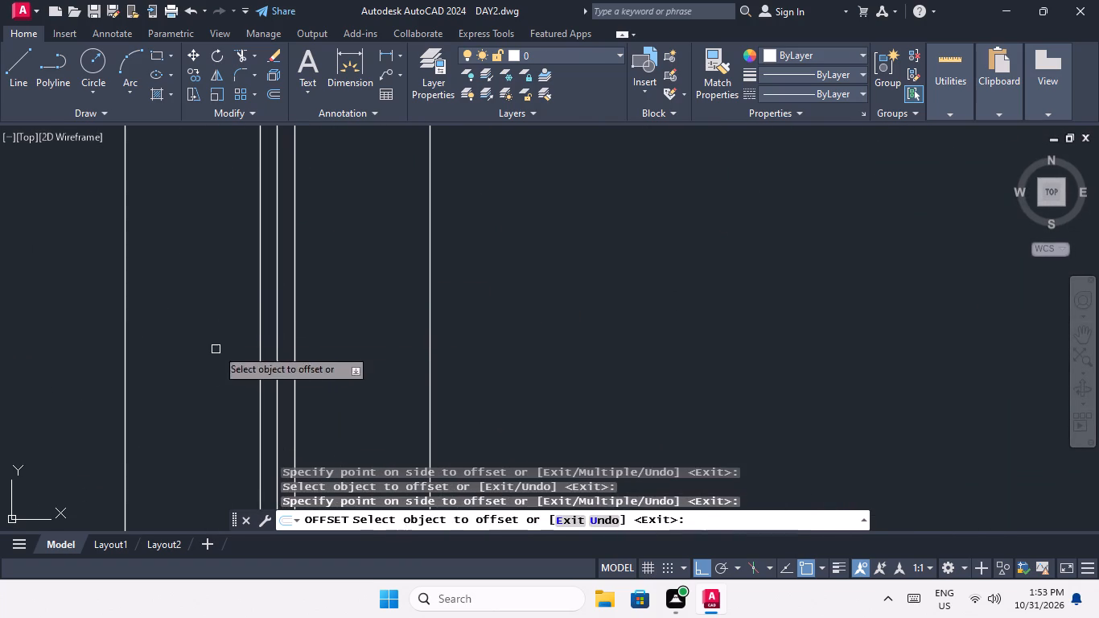
Offset the small-room window's centre line 1/2" to both sides in the fifth plan's top-row left unit.
scroll(233, 325, down, 6)
middle_drag(376, 328, 363, 472)
scroll(382, 338, down, 2)
middle_drag(342, 225, 348, 372)
scroll(326, 319, up, 4)
middle_drag(338, 412, 327, 334)
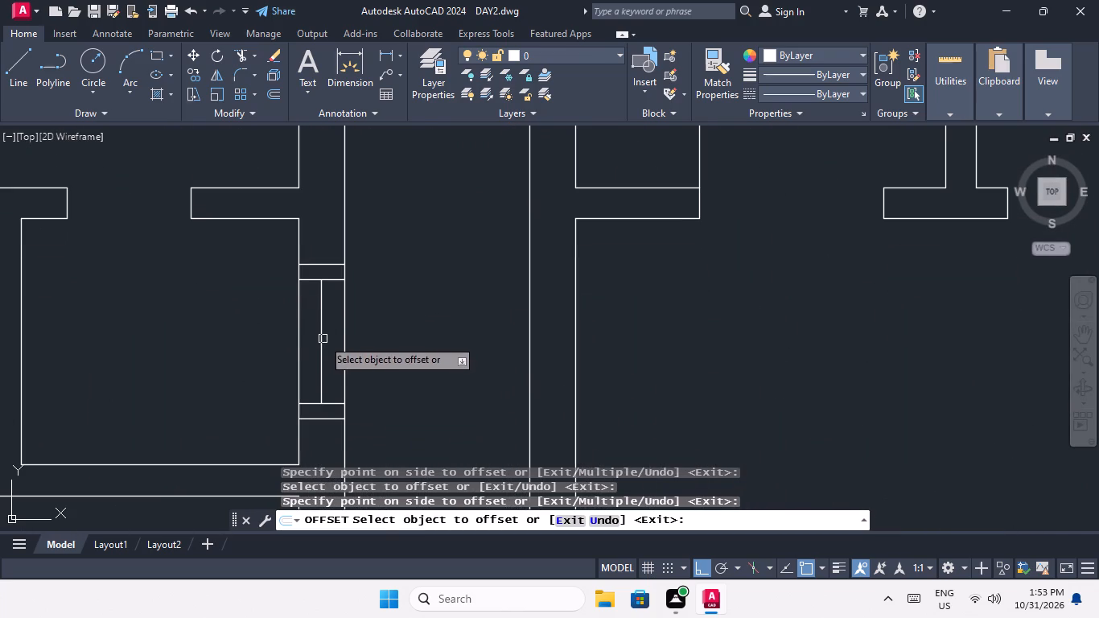
drag(322, 340, 357, 336)
drag(381, 333, 371, 340)
scroll(315, 353, up, 3)
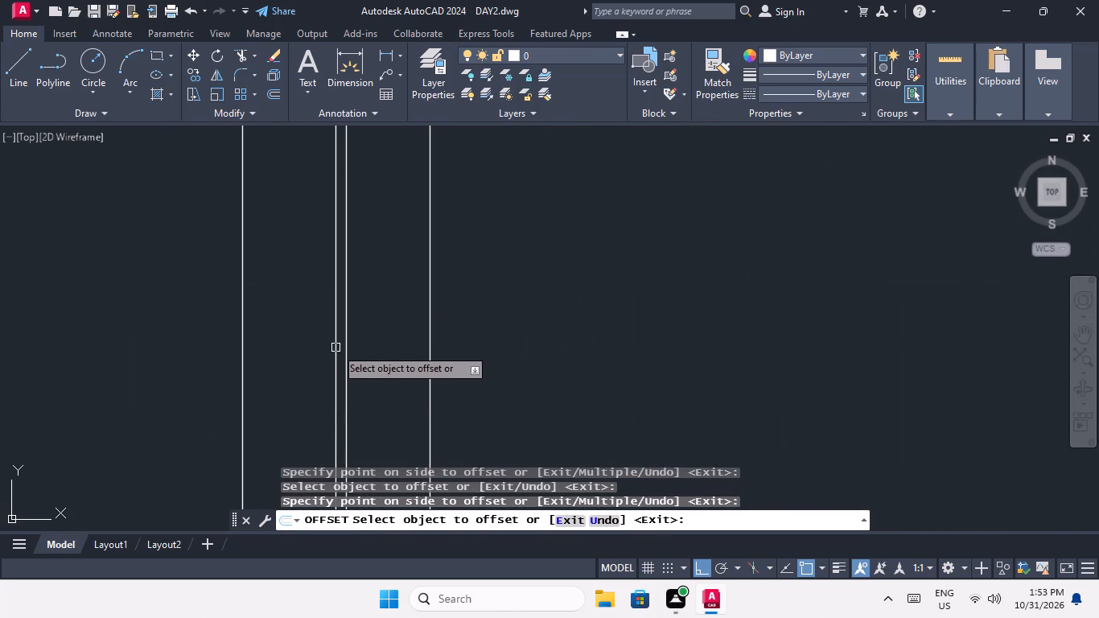
drag(335, 348, 290, 367)
click(279, 369)
Offset the small-room window's centre line 1/2" to both sides in the fifth plan's top-row right unit and end the Offset command.
scroll(282, 346, down, 4)
middle_drag(466, 352, 168, 368)
scroll(283, 327, down, 1)
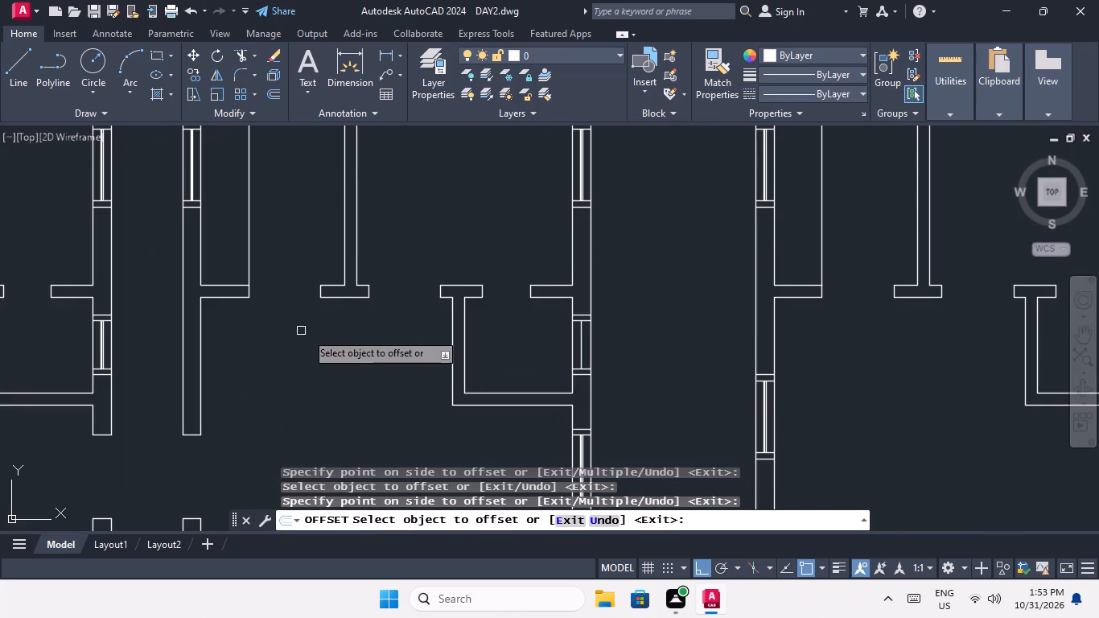
scroll(589, 355, up, 2)
drag(571, 341, 587, 339)
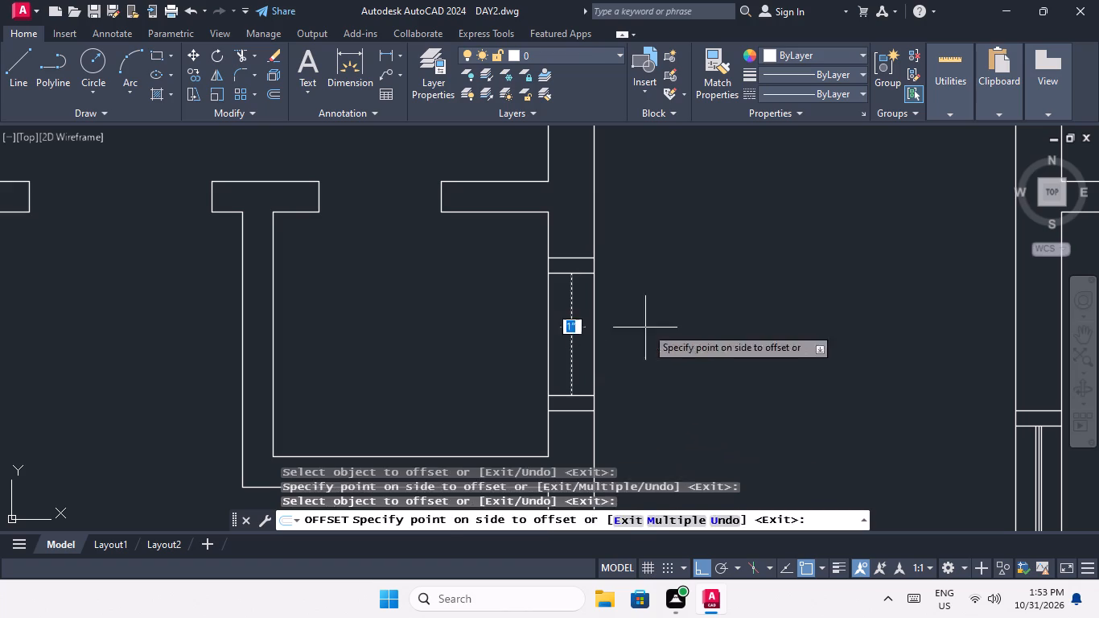
drag(646, 327, 635, 332)
scroll(552, 356, up, 4)
drag(675, 323, 628, 346)
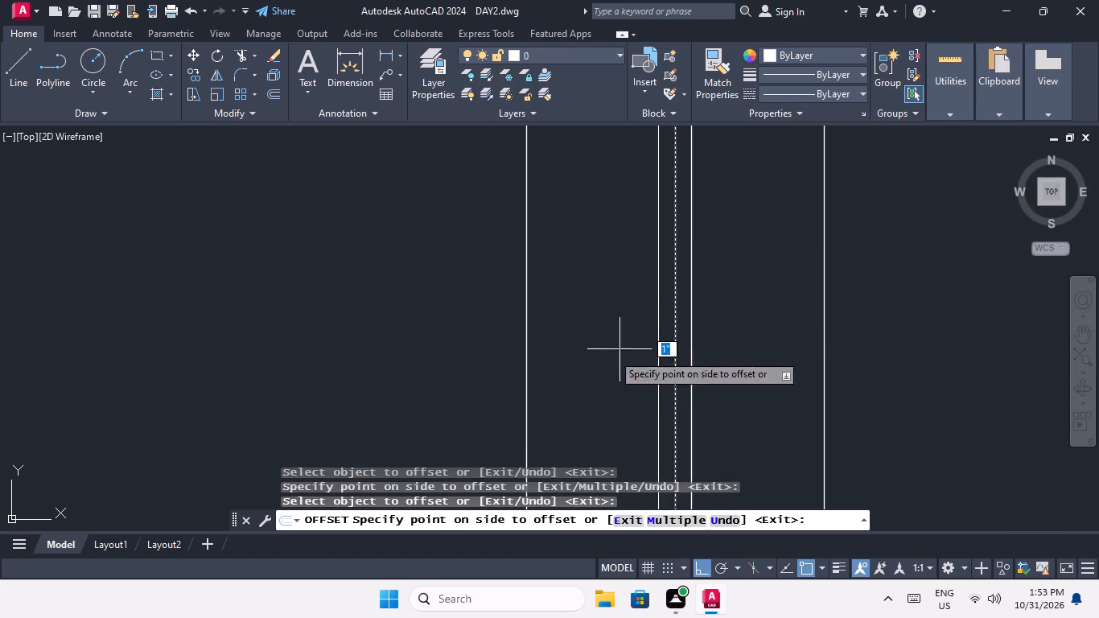
click(599, 357)
scroll(594, 307, down, 6)
middle_drag(590, 304, 340, 304)
scroll(335, 270, down, 2)
middle_drag(332, 288, 318, 325)
key(Escape)
key(Escape)
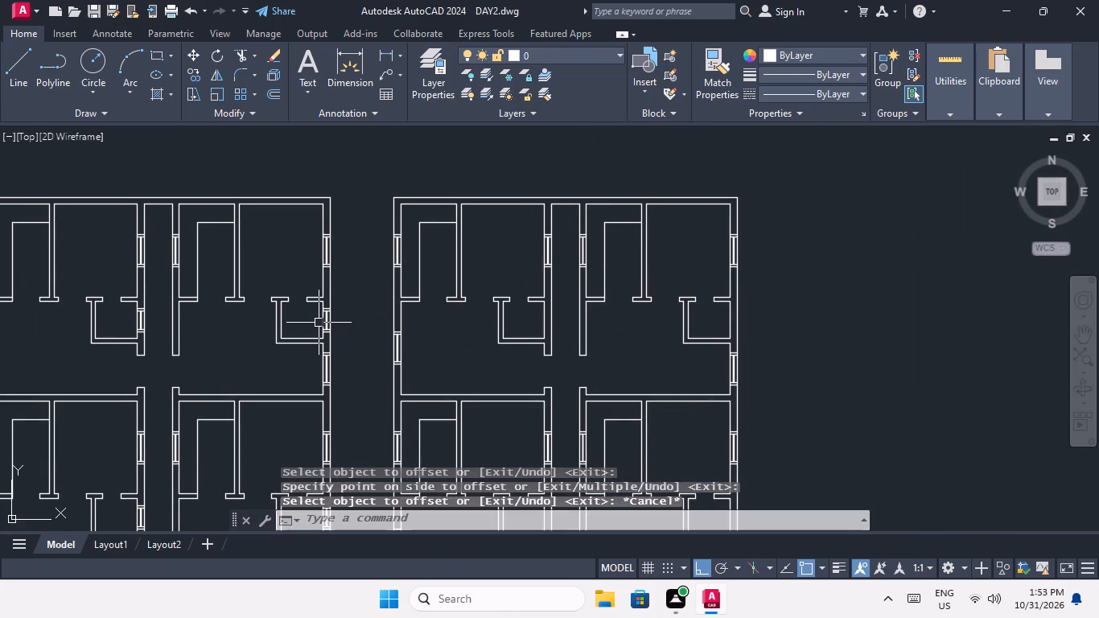
key(Escape)
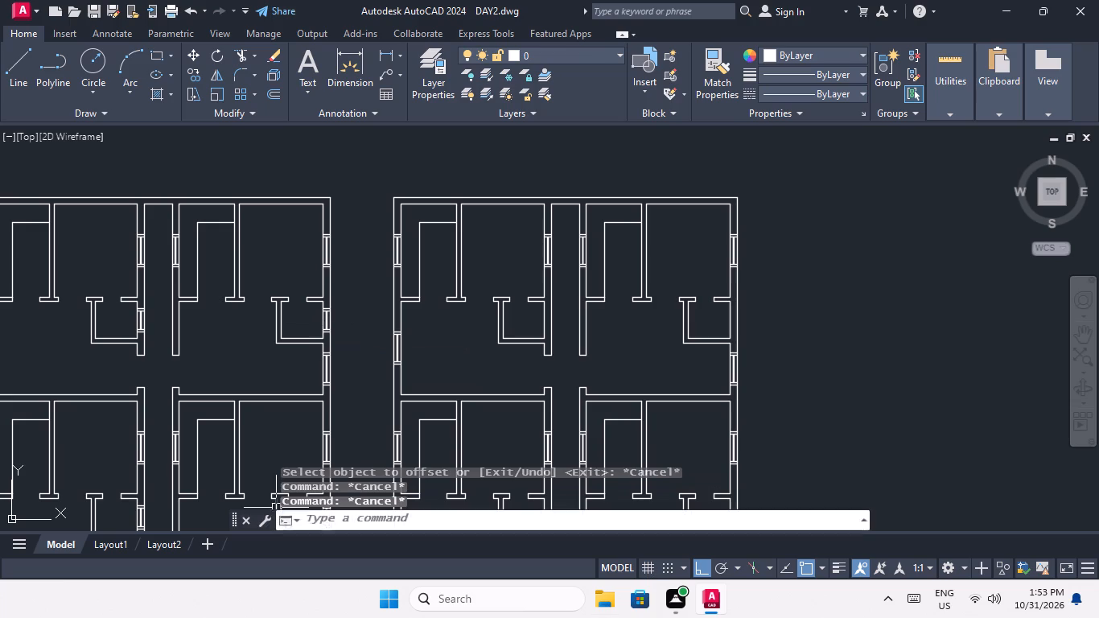
Draw a horizontal line across the wall from the inner face's midpoint in the small room of the sixth plan's top-row left unit.
text(l)
key(space)
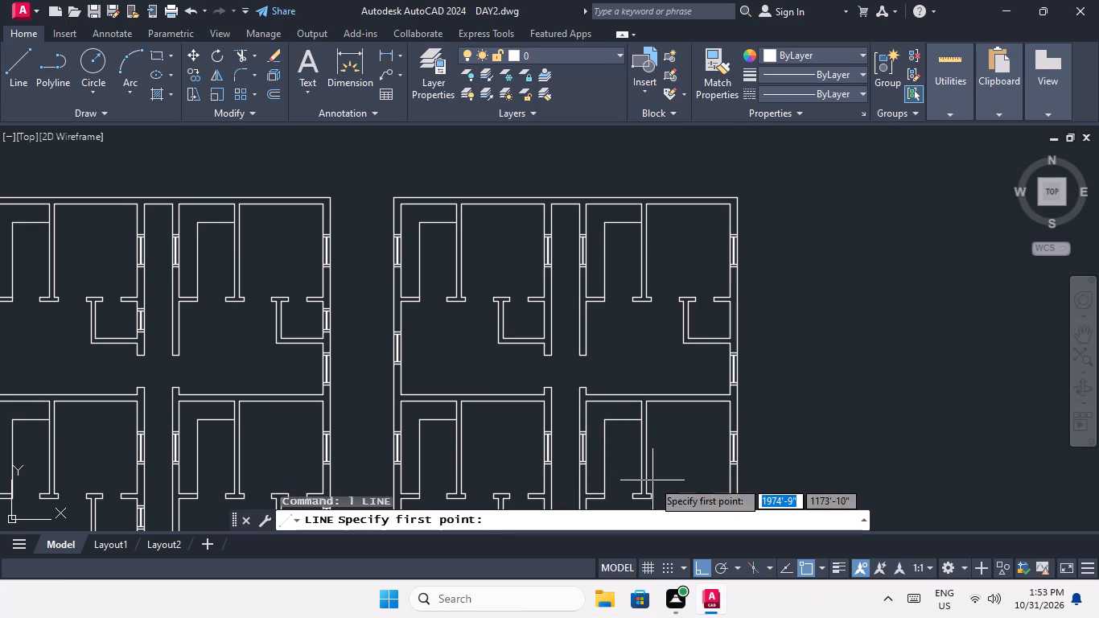
scroll(531, 321, up, 2)
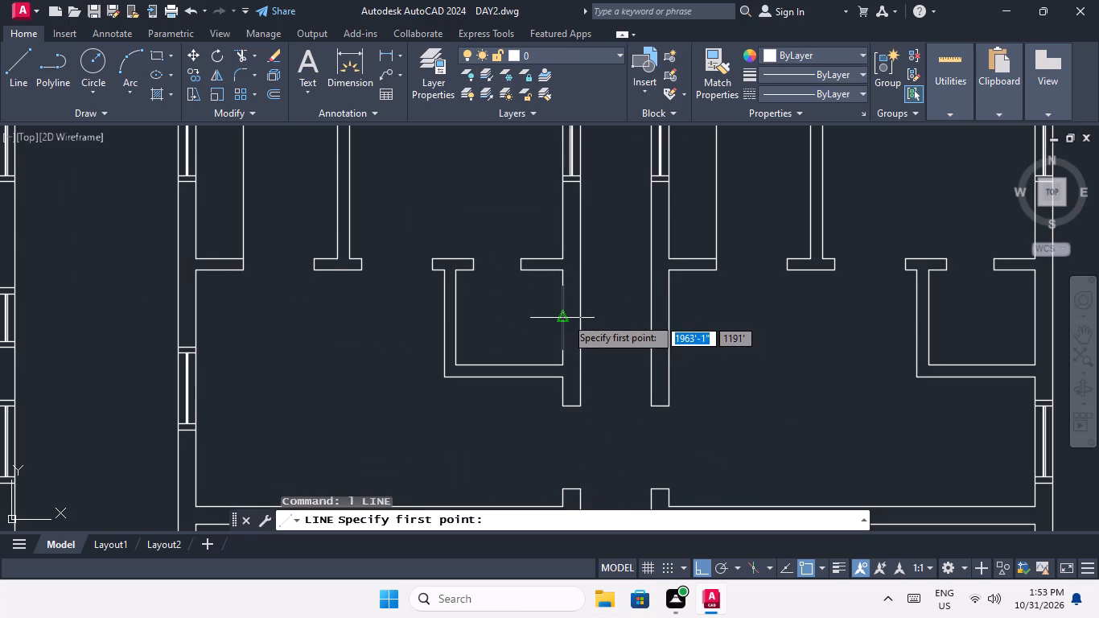
click(566, 317)
scroll(588, 316, up, 4)
click(539, 318)
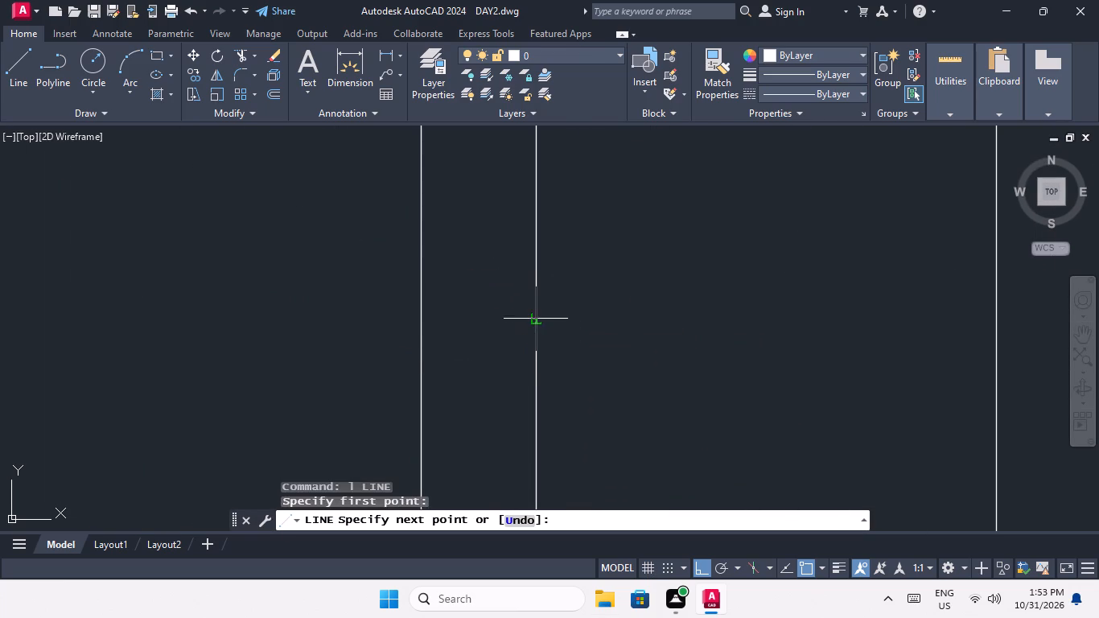
key(space)
scroll(540, 306, down, 5)
middle_drag(600, 311, 277, 271)
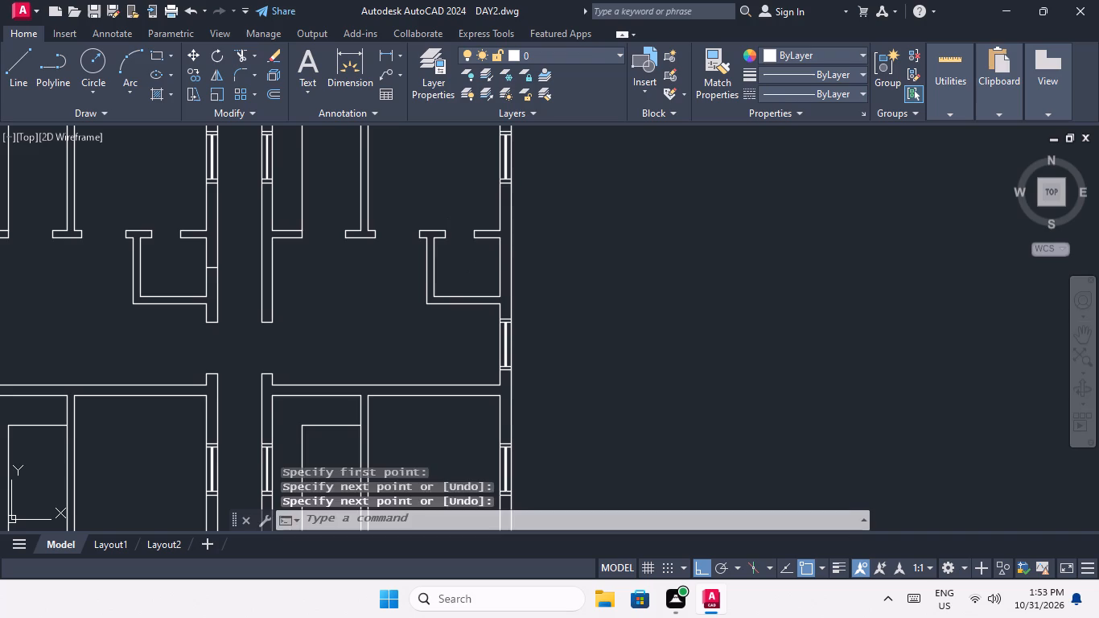
Draw a horizontal line across the wall from the inner face's midpoint in the small room of the sixth plan's top-row right unit.
key(space)
scroll(503, 266, up, 1)
click(498, 273)
scroll(517, 270, up, 3)
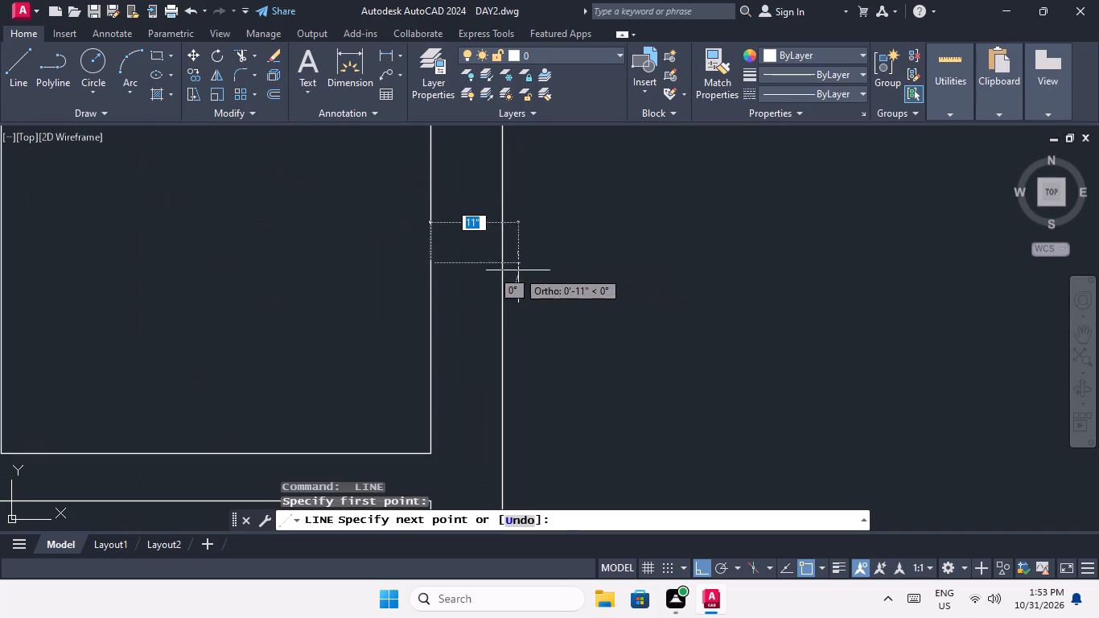
click(499, 261)
key(space)
Draw a 9" horizontal line across the wall from the inner face's midpoint in the small room of the sixth plan's second-row left unit.
scroll(508, 228, down, 4)
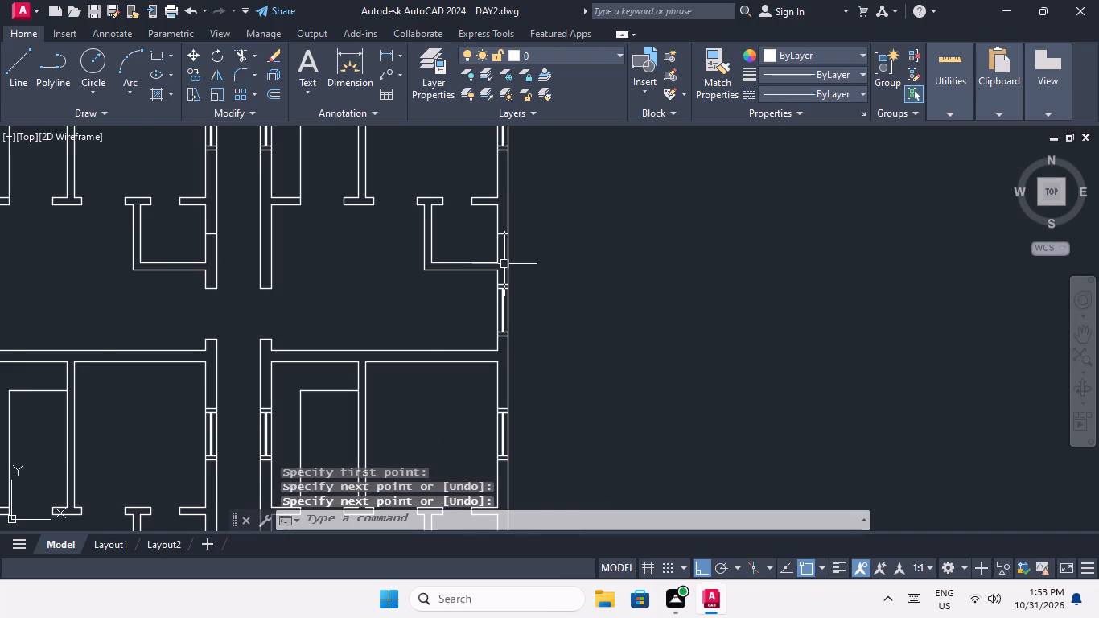
middle_drag(558, 268, 625, 250)
scroll(619, 248, down, 2)
middle_drag(471, 328, 467, 306)
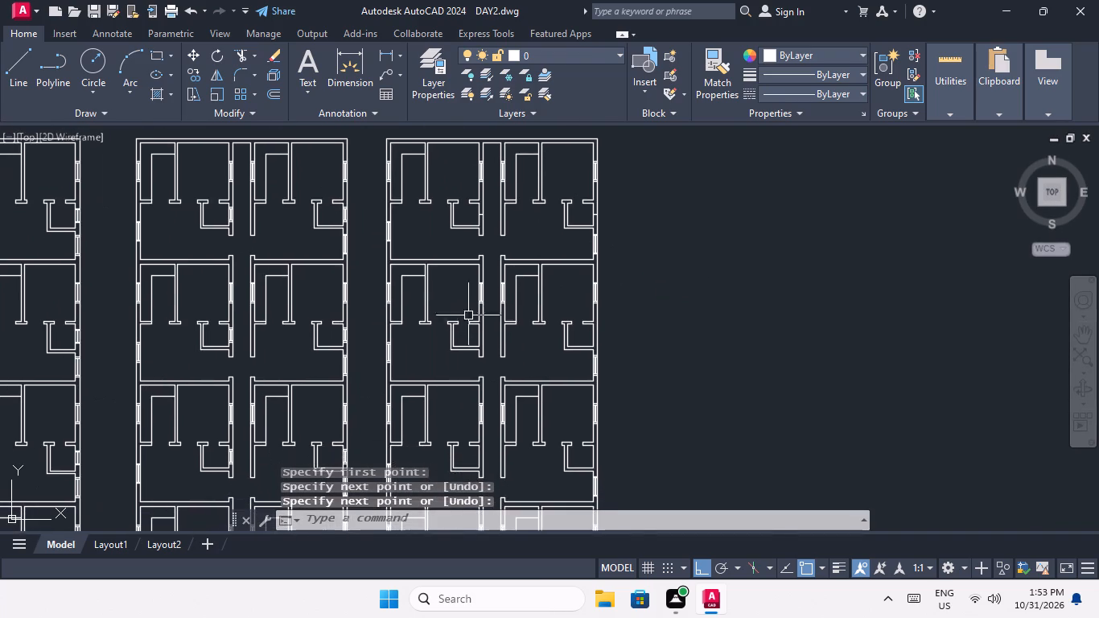
scroll(481, 347, up, 3)
key(space)
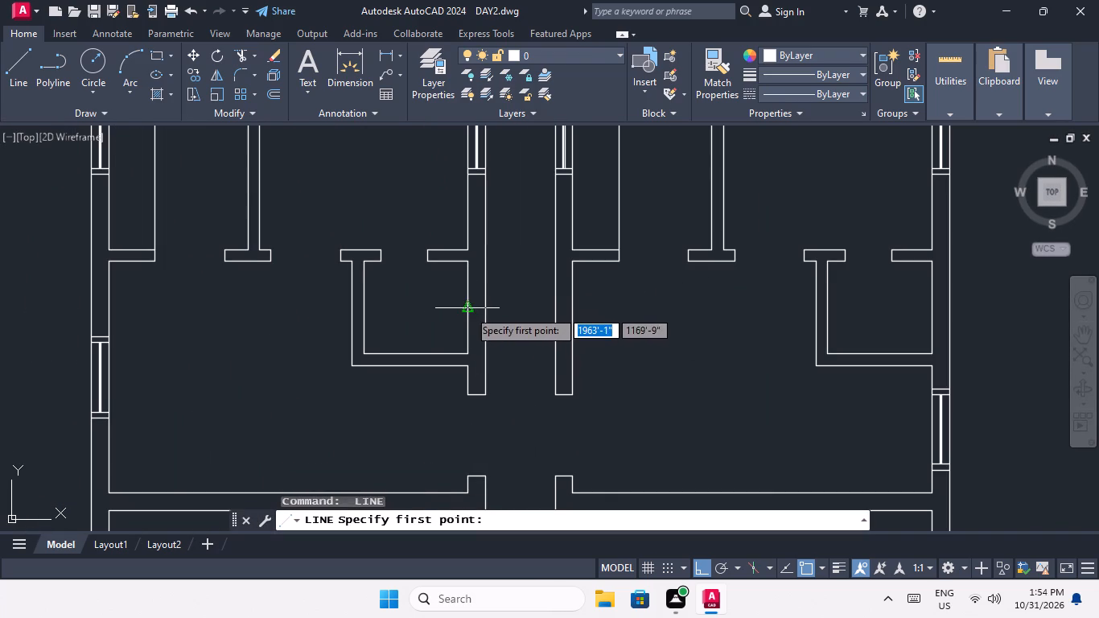
click(468, 309)
scroll(507, 313, up, 3)
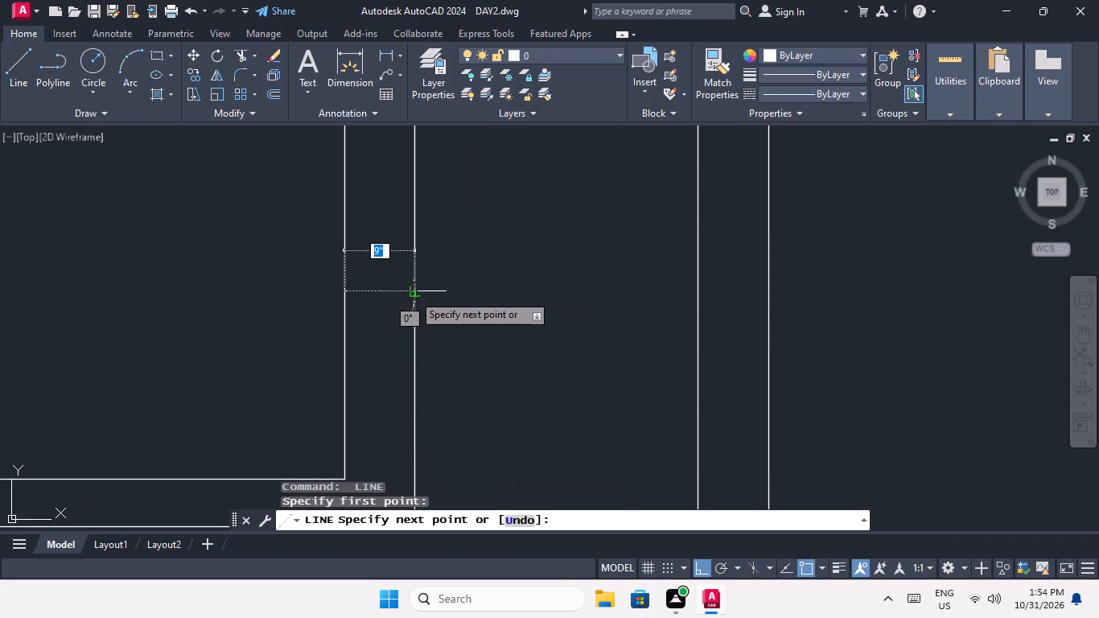
click(413, 294)
key(space)
Draw a horizontal line across the wall from the inner face's midpoint in the small room of the sixth plan's second-row right unit.
scroll(430, 304, down, 4)
middle_drag(500, 323, 309, 336)
key(space)
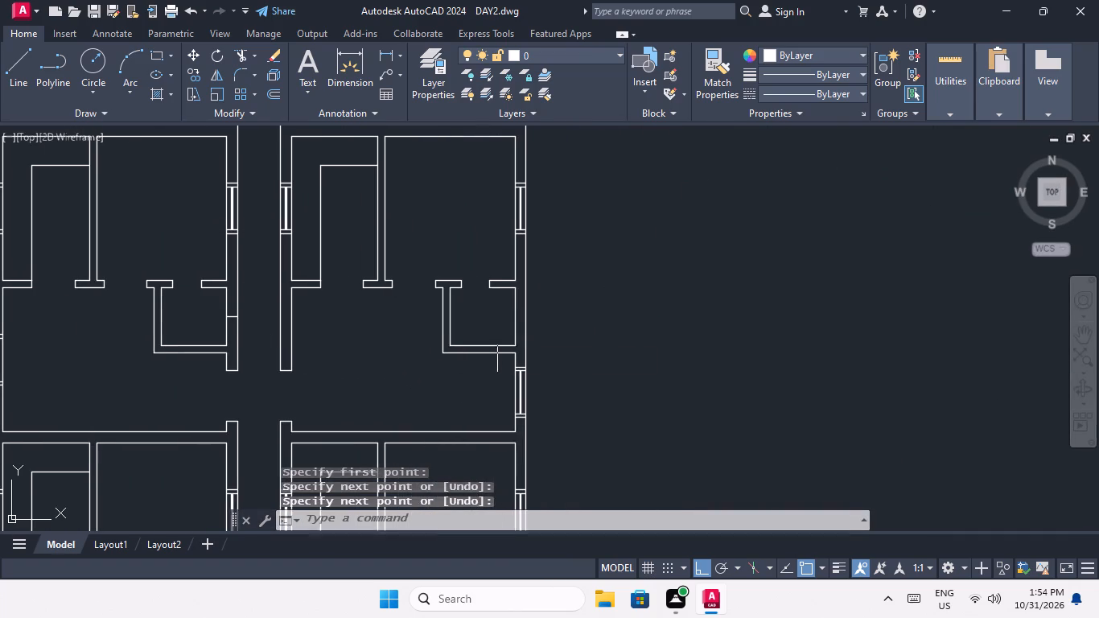
scroll(508, 319, up, 1)
click(518, 314)
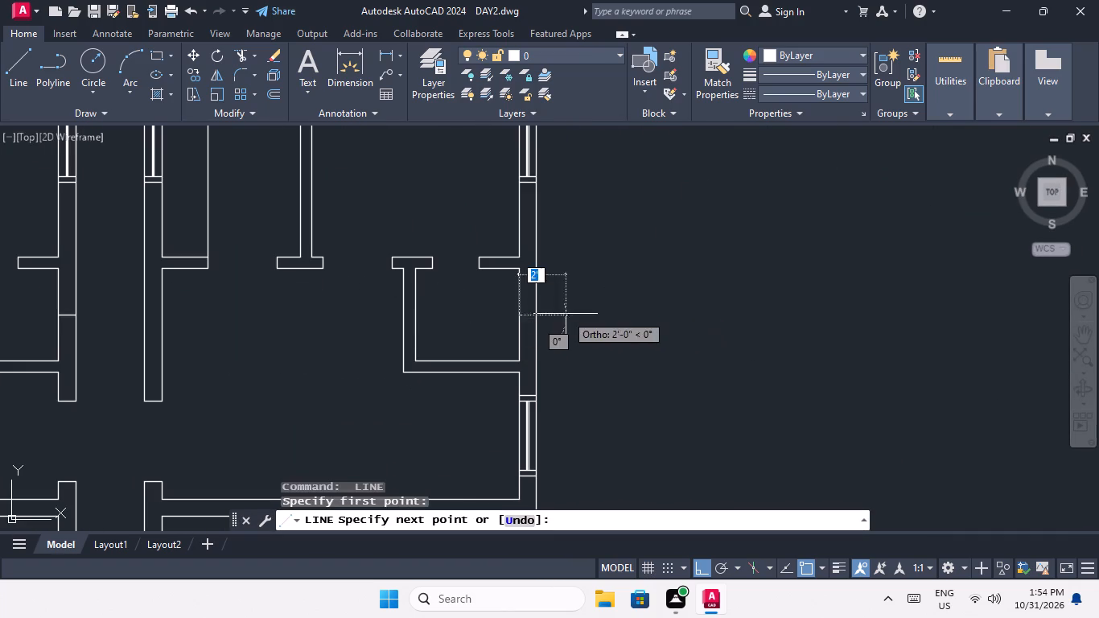
scroll(566, 313, up, 3)
click(440, 320)
key(space)
Draw a horizontal line across the wall from the inner face's midpoint in the small room of the sixth plan's third-row left unit.
scroll(471, 297, down, 3)
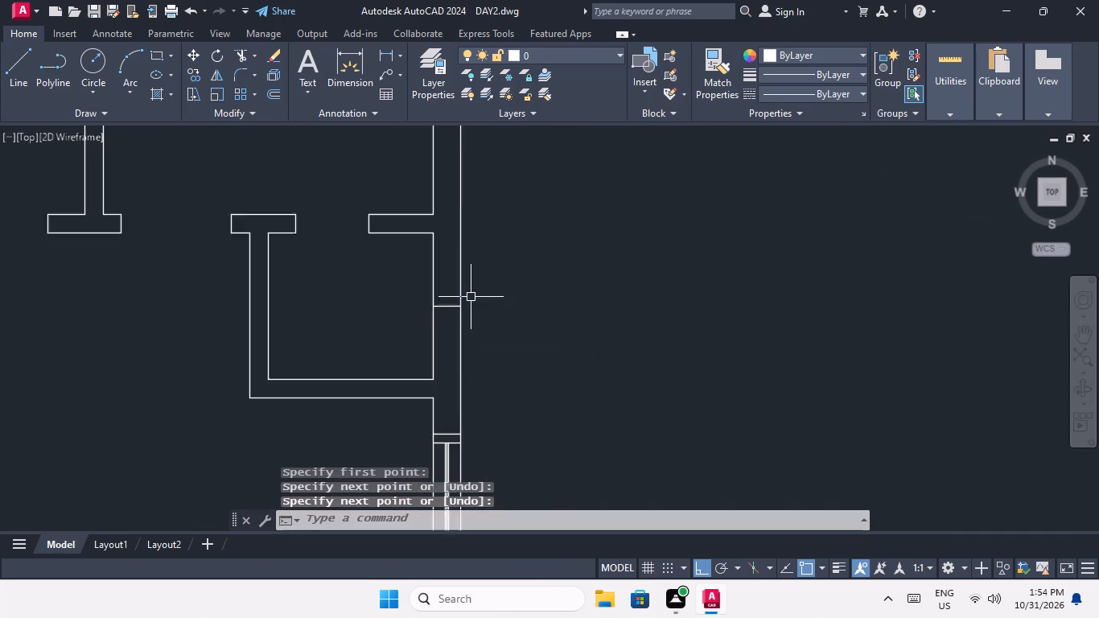
scroll(471, 297, down, 2)
middle_drag(484, 307, 576, 250)
middle_drag(410, 392, 418, 289)
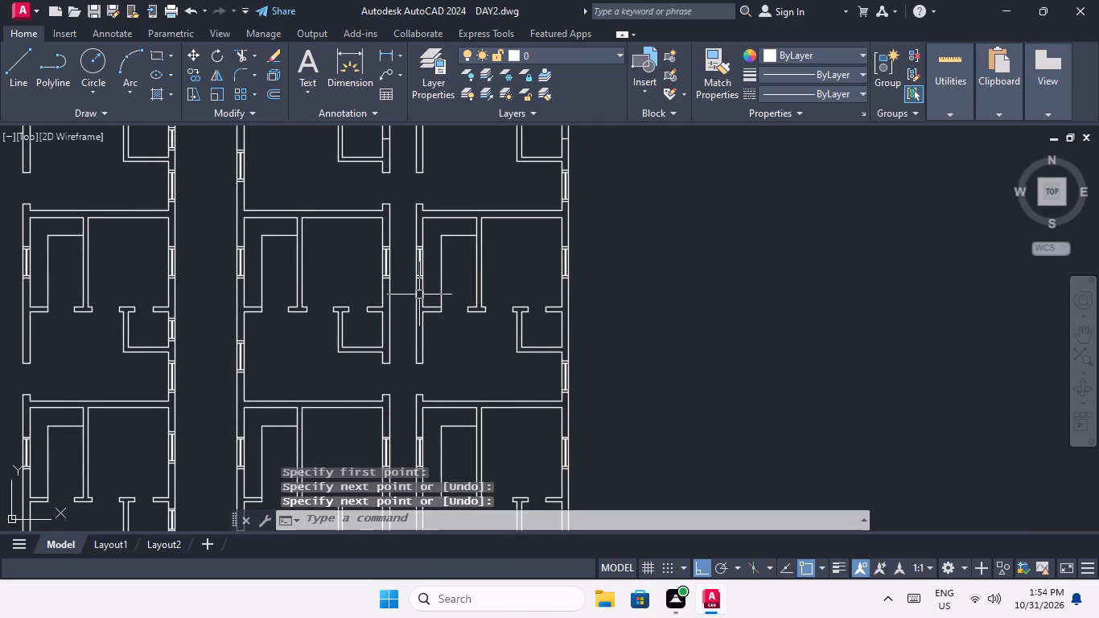
key(space)
scroll(376, 340, up, 3)
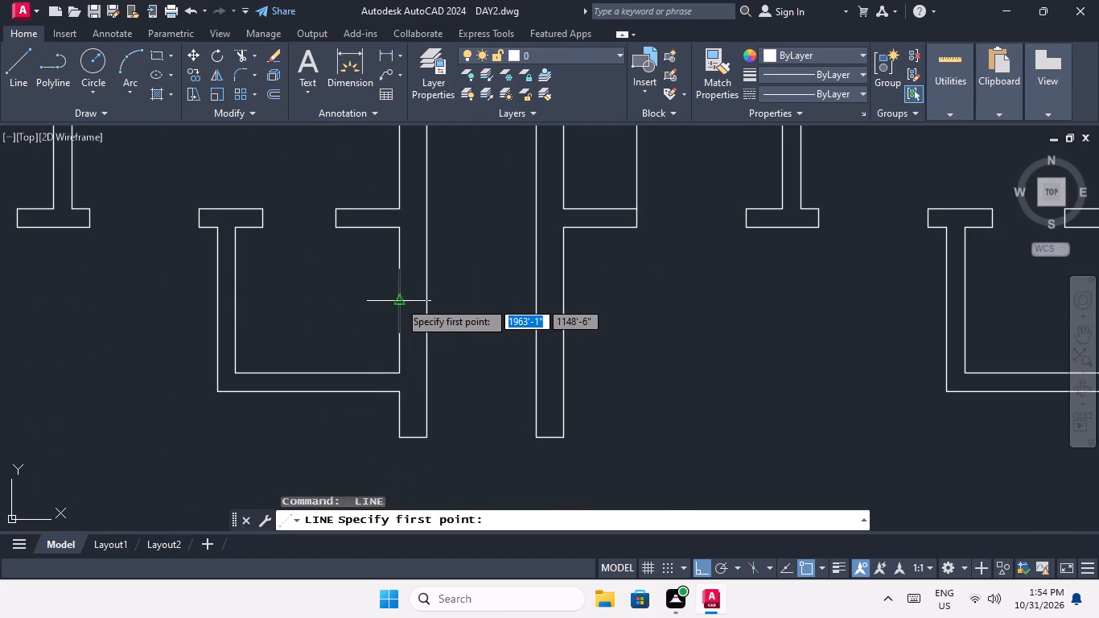
click(399, 301)
scroll(448, 303, up, 2)
click(394, 291)
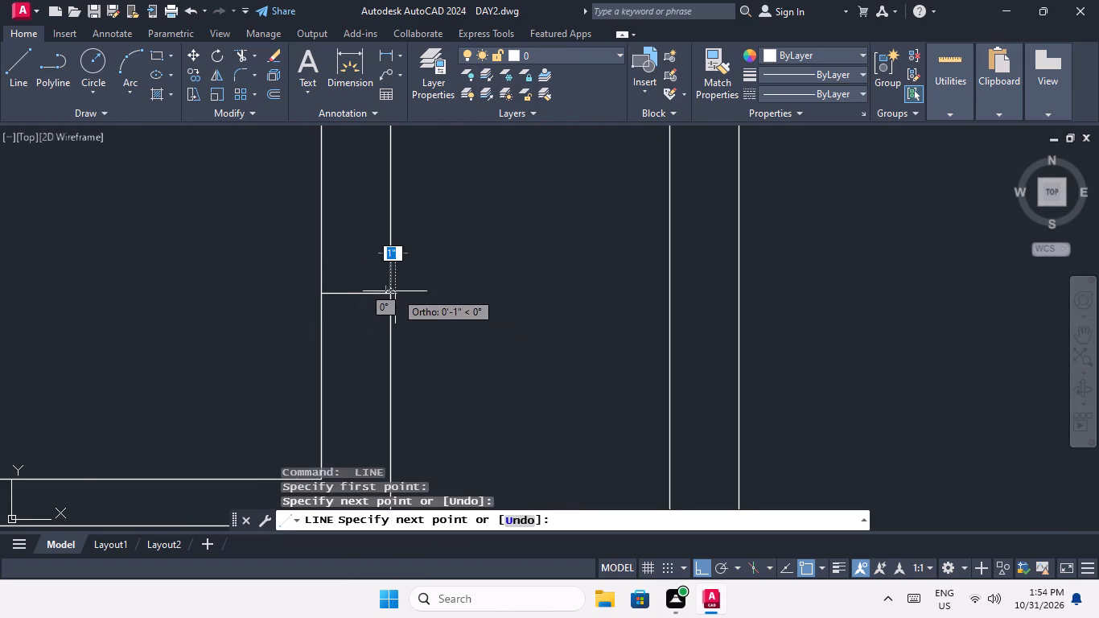
scroll(395, 291, down, 5)
key(space)
Draw a 9" horizontal line across the wall from the inner face's midpoint in the small room of the sixth plan's third-row right unit.
middle_drag(490, 308, 218, 315)
key(space)
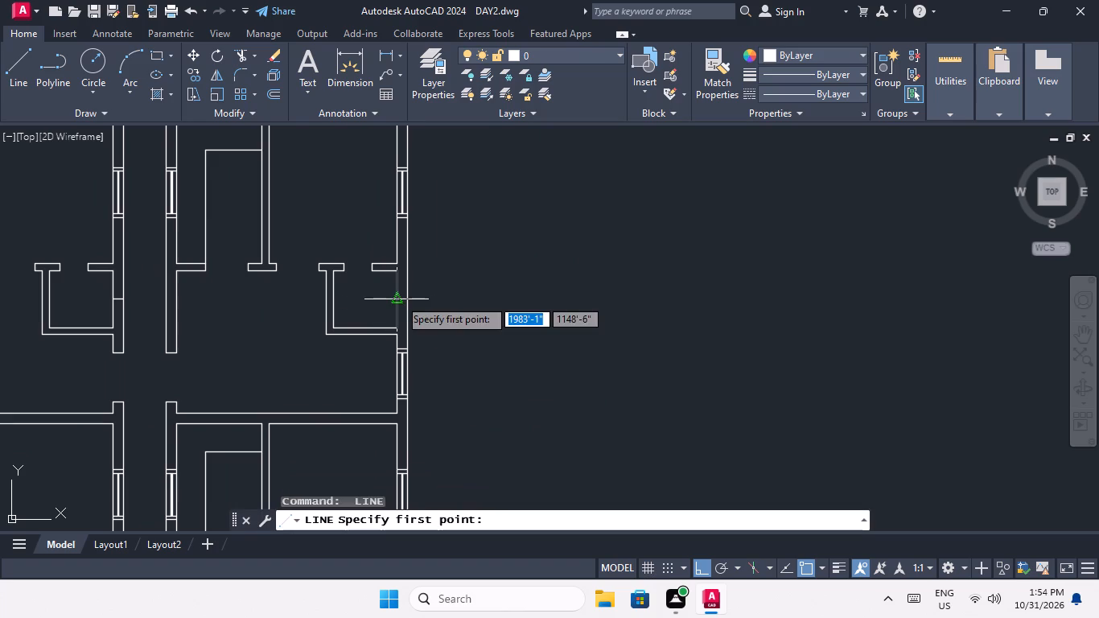
click(399, 299)
scroll(407, 300, up, 3)
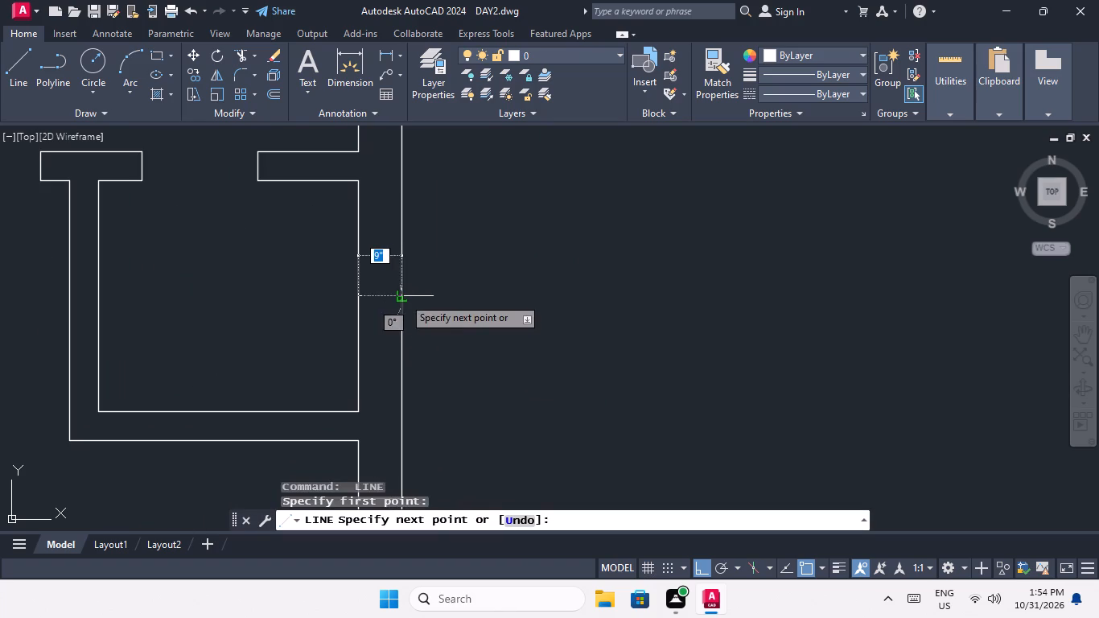
click(403, 297)
key(space)
Draw a horizontal line across the wall from the inner face's midpoint in the small room of the sixth plan's bottom-row left unit.
scroll(418, 274, down, 4)
middle_drag(390, 315, 454, 257)
middle_drag(363, 370, 379, 282)
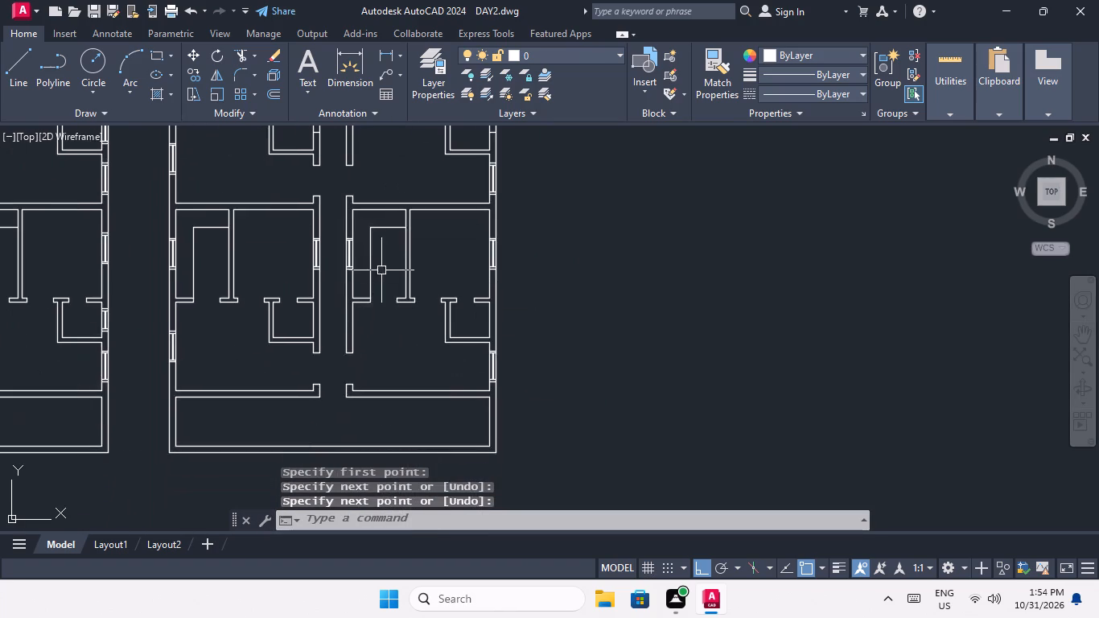
key(space)
scroll(306, 328, up, 3)
click(330, 298)
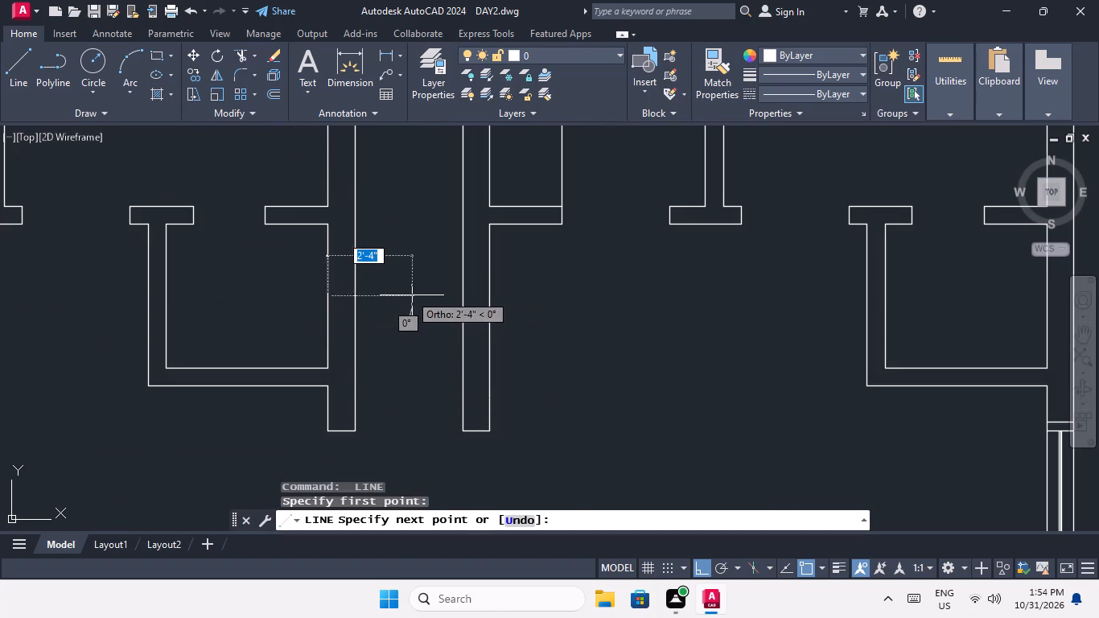
scroll(386, 299, up, 3)
click(254, 282)
key(space)
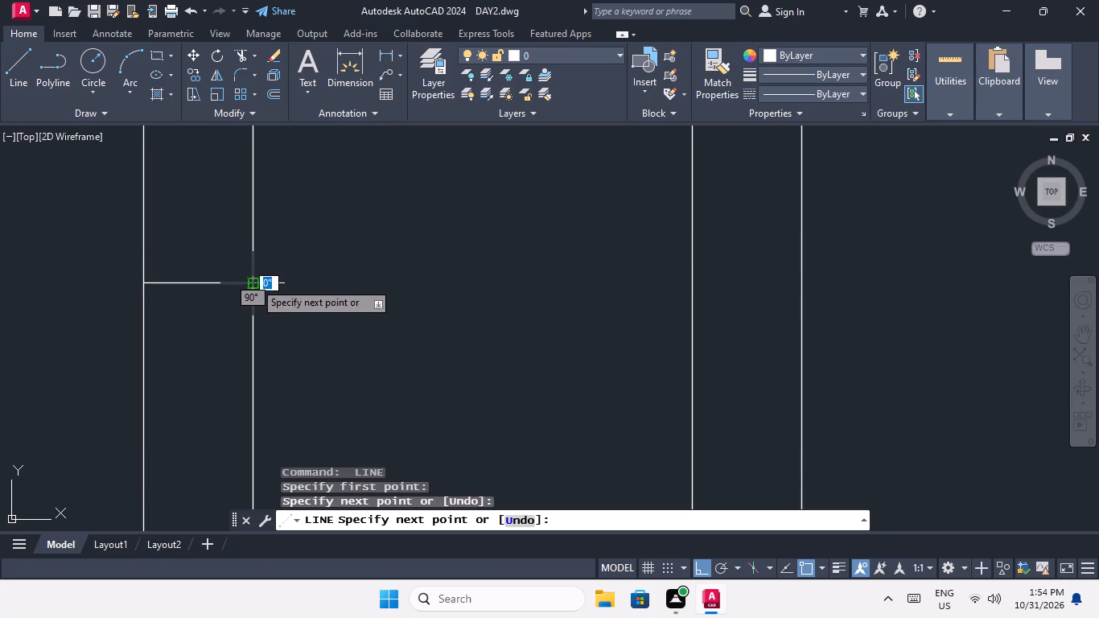
Draw a horizontal line across the wall from the small room's inner face midpoint in the sixth plan's bottom-row right unit and end the Line command.
scroll(274, 270, down, 5)
middle_drag(356, 296, 183, 342)
key(space)
scroll(397, 324, up, 3)
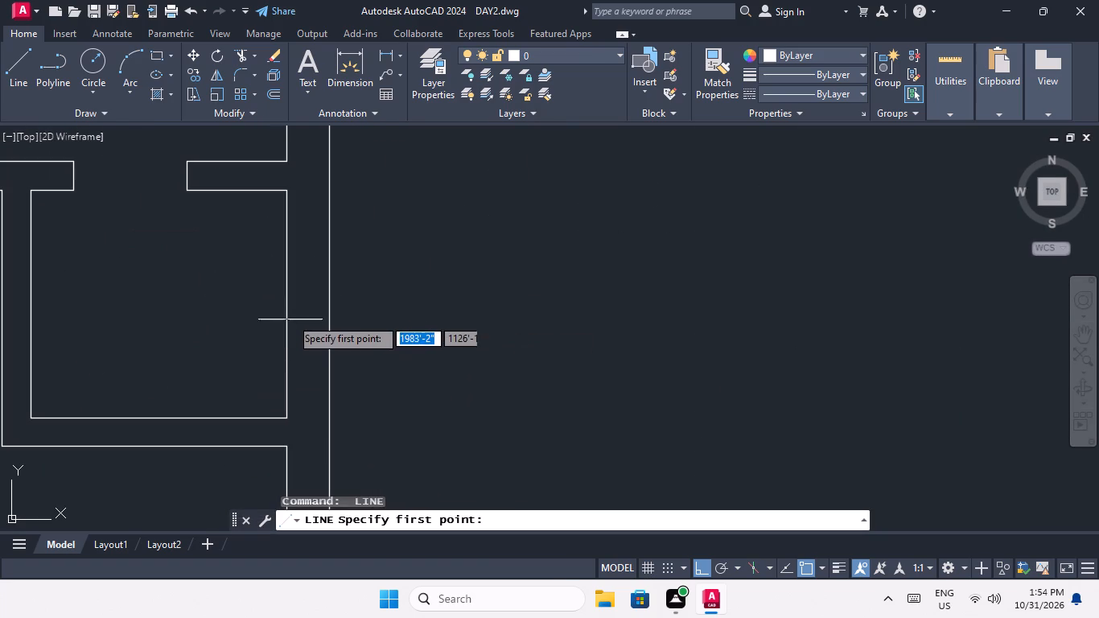
drag(286, 308, 297, 307)
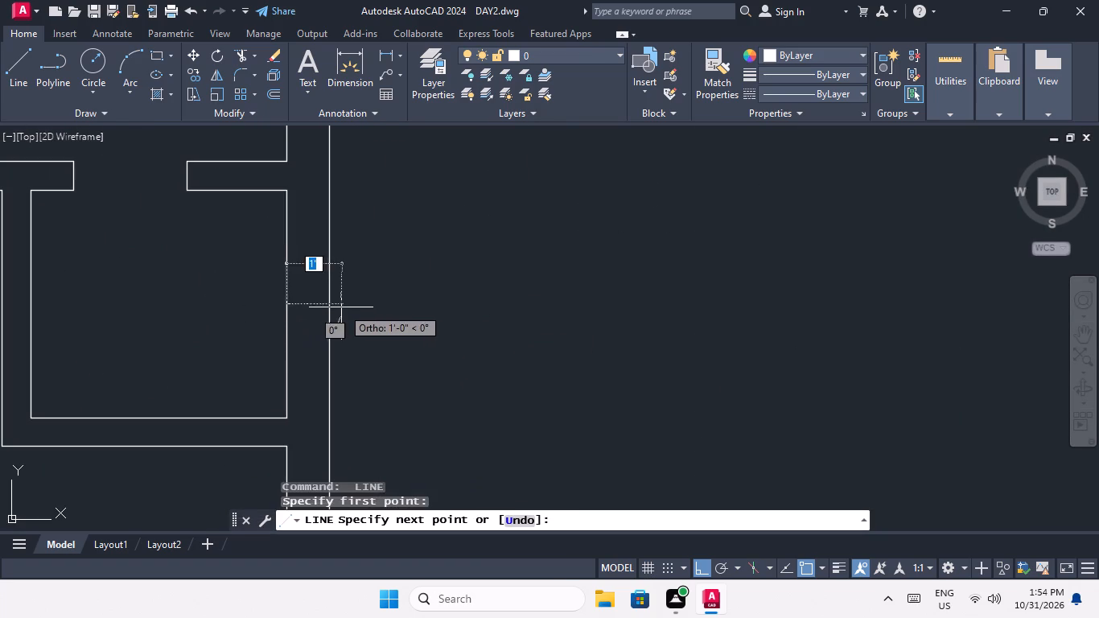
scroll(340, 307, up, 2)
click(314, 300)
key(space)
scroll(323, 319, down, 4)
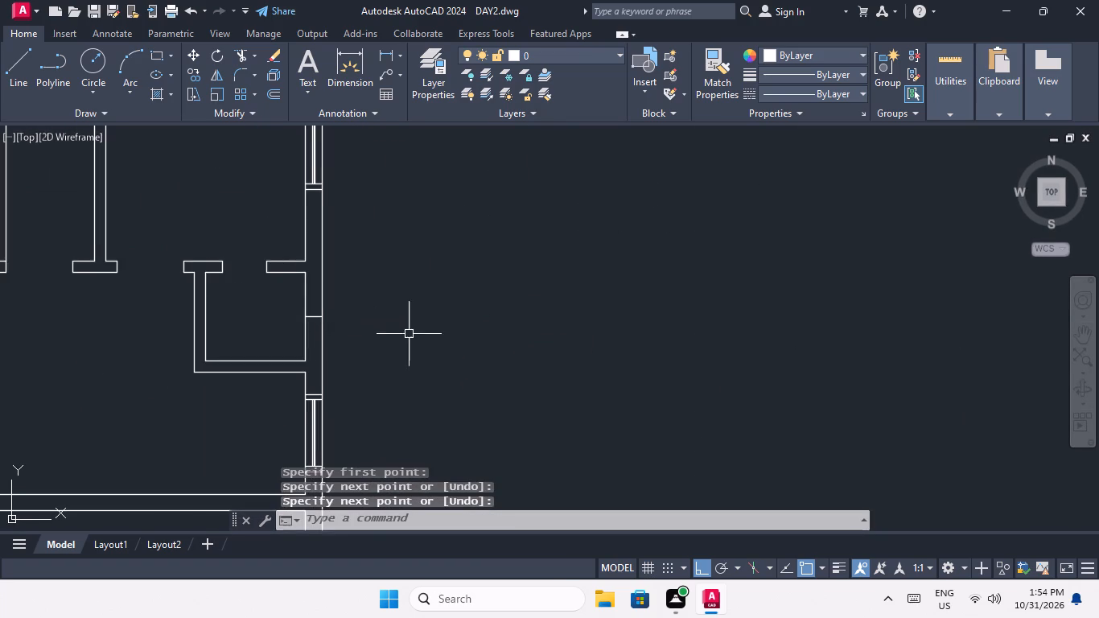
middle_drag(410, 334, 460, 360)
scroll(467, 352, down, 2)
key(Escape)
key(Escape)
key(Escape)
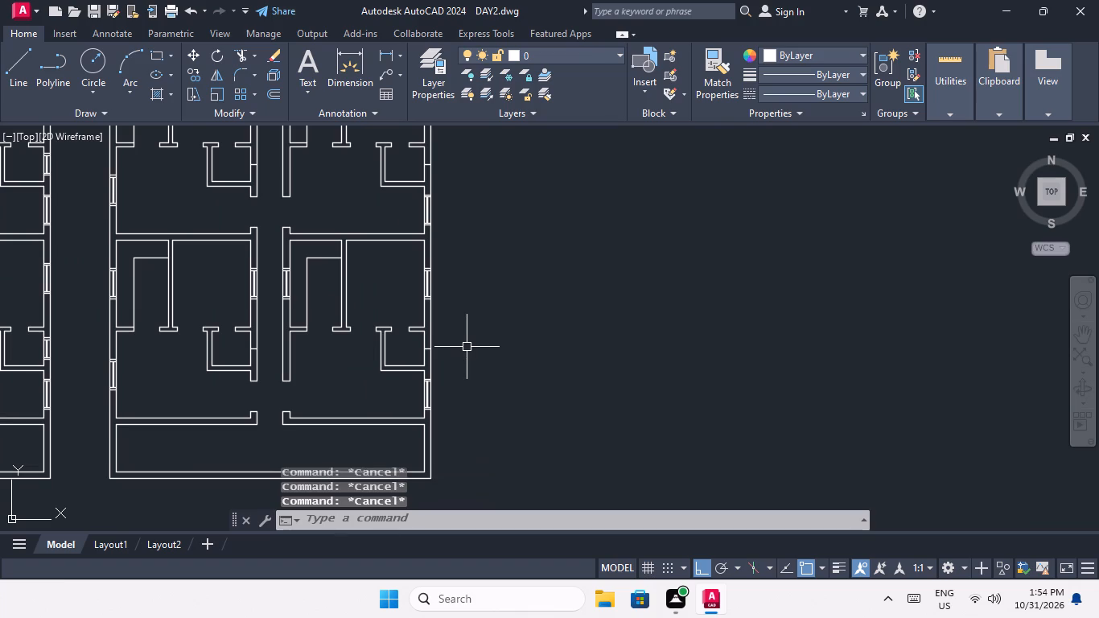
Offset the small-room wall's midpoint line 1' upward and downward in the sixth plan's bottom-row left unit.
key(o)
key(Return)
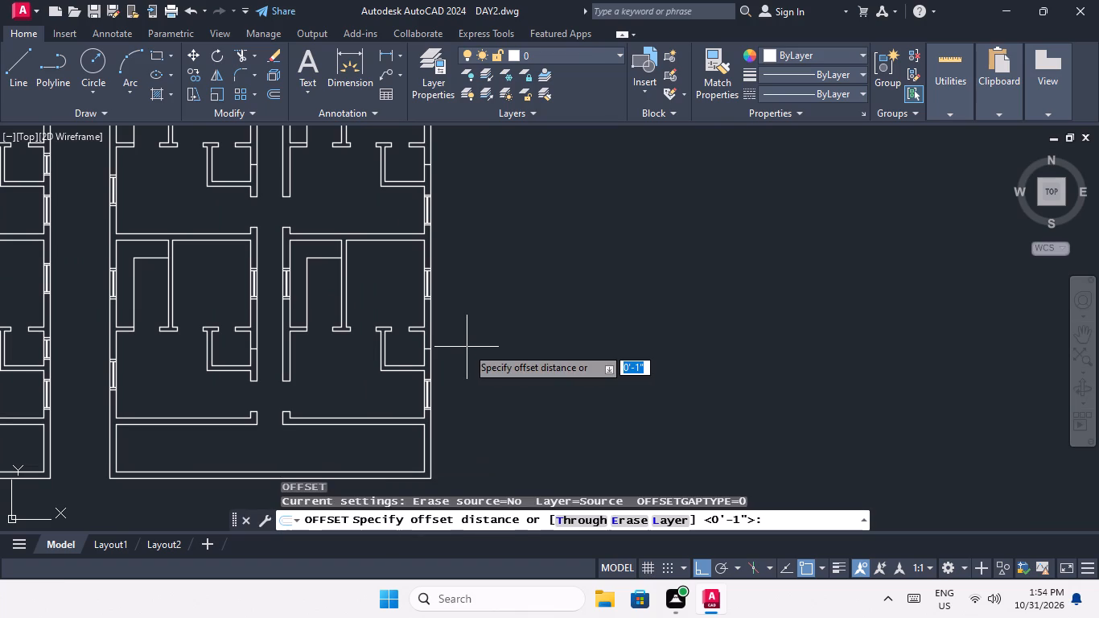
text(1')
key(Return)
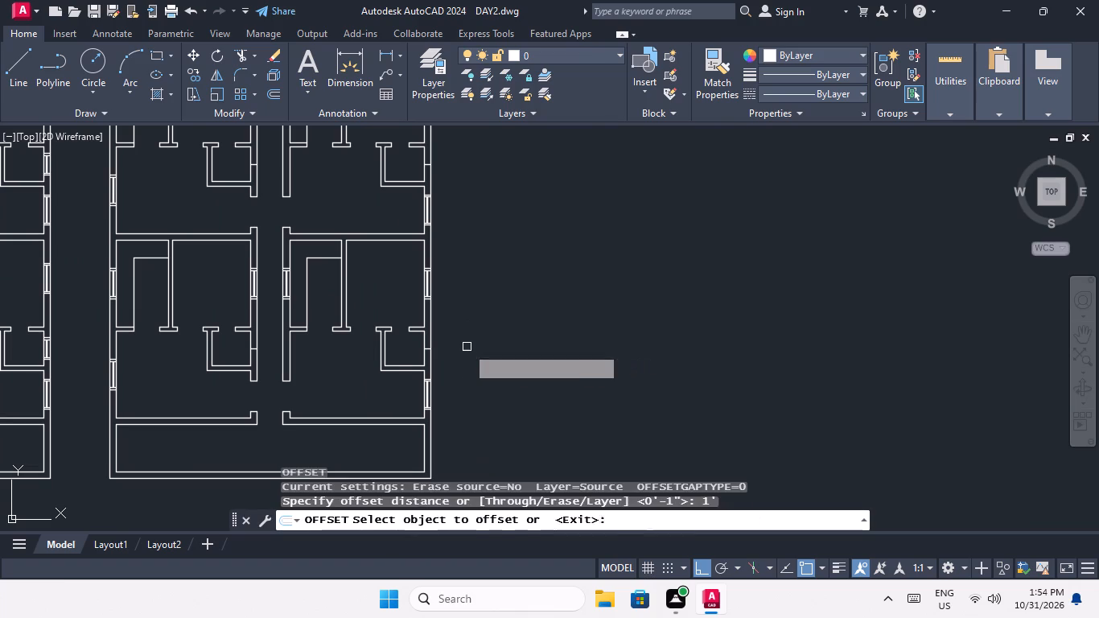
scroll(261, 341, up, 4)
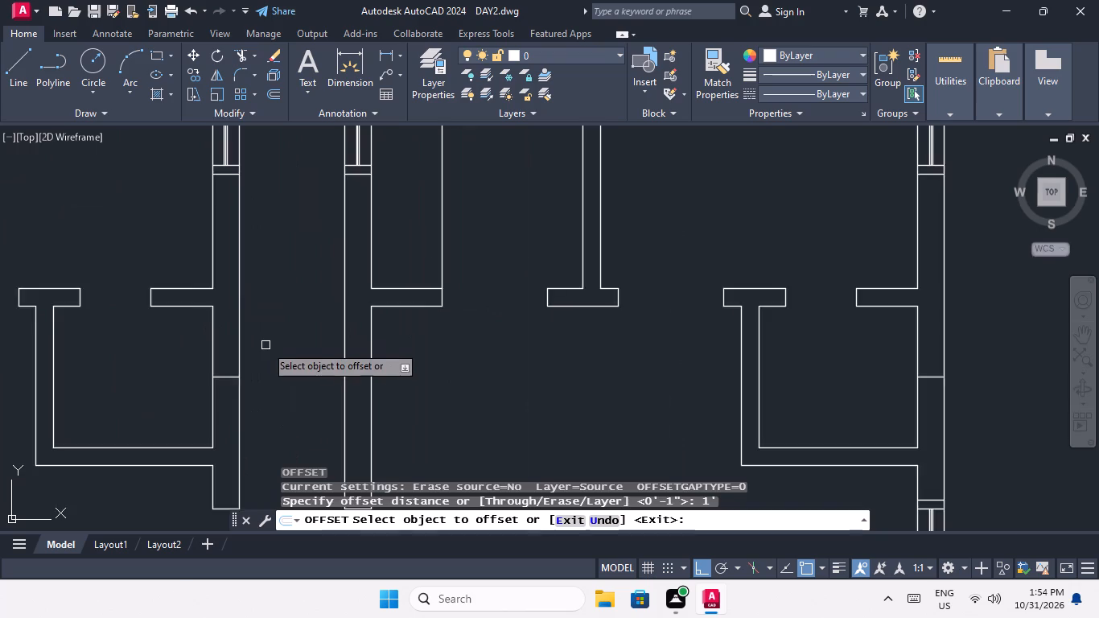
drag(199, 398, 199, 381)
click(199, 334)
scroll(198, 335, down, 1)
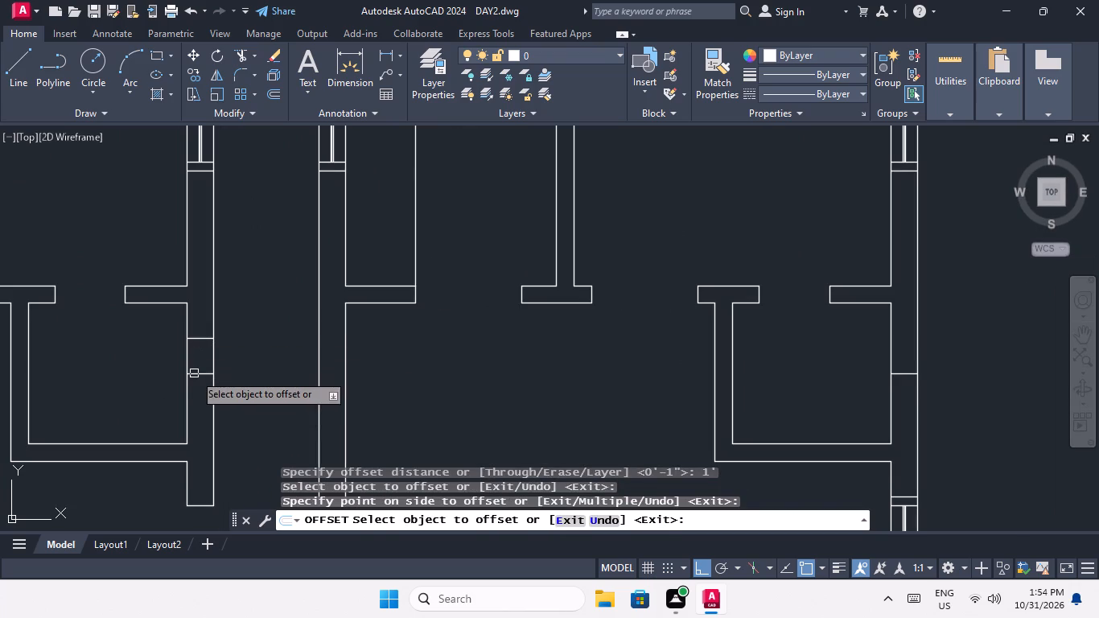
scroll(196, 373, up, 1)
click(202, 373)
click(205, 402)
Offset the small-room wall's midpoint line 1' upward and downward in the sixth plan's bottom-row right unit.
scroll(219, 329, down, 3)
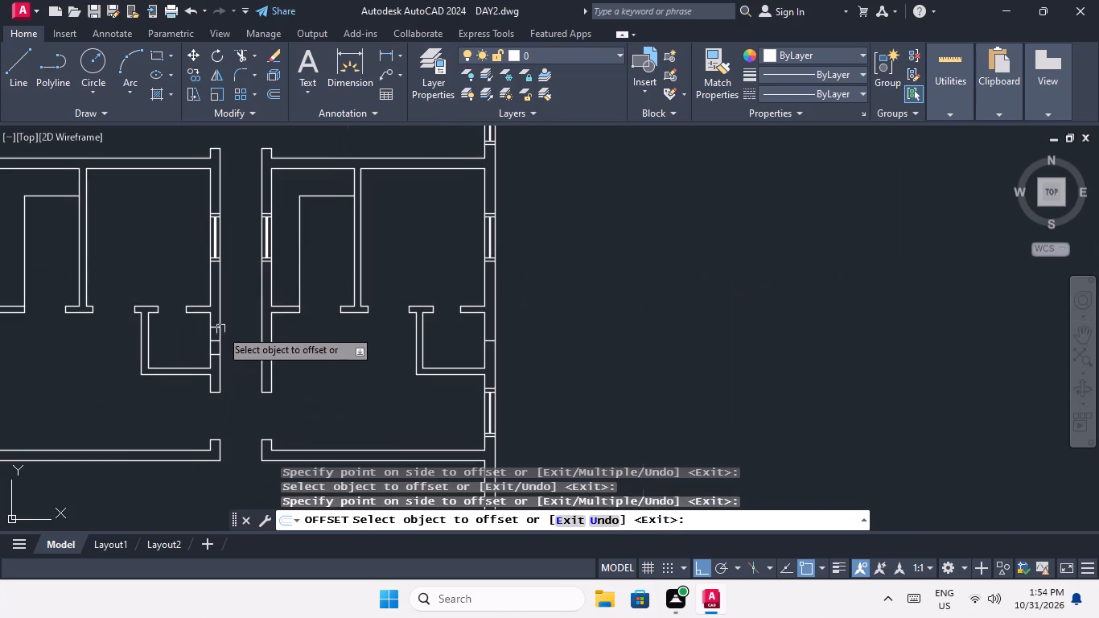
middle_drag(270, 343, 193, 344)
scroll(410, 339, up, 3)
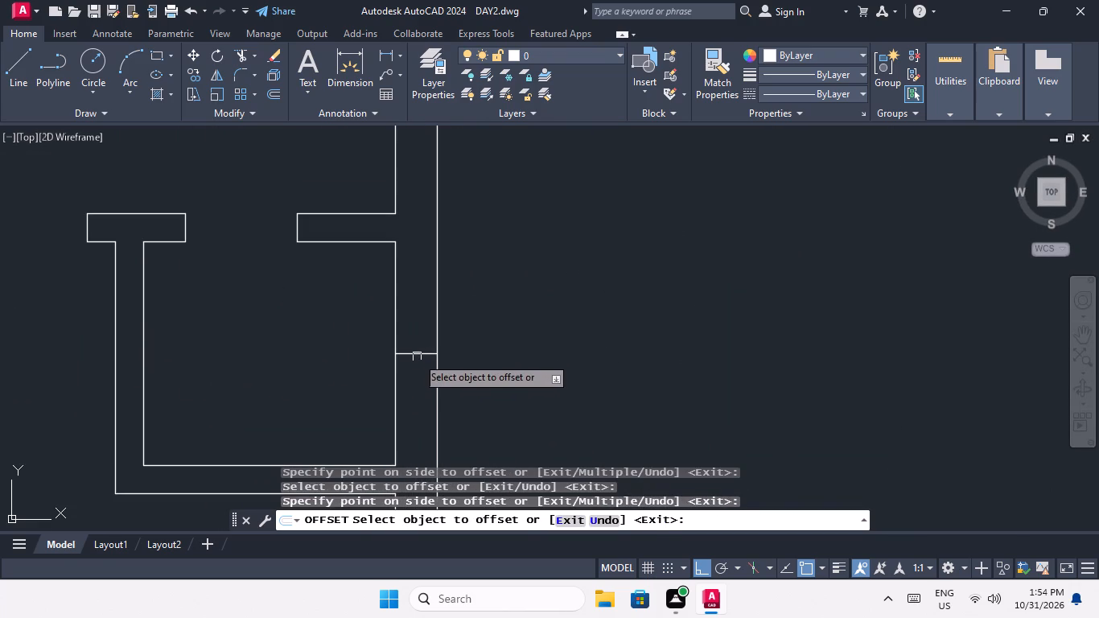
drag(417, 355, 417, 344)
click(418, 295)
scroll(418, 297, down, 2)
scroll(414, 322, up, 3)
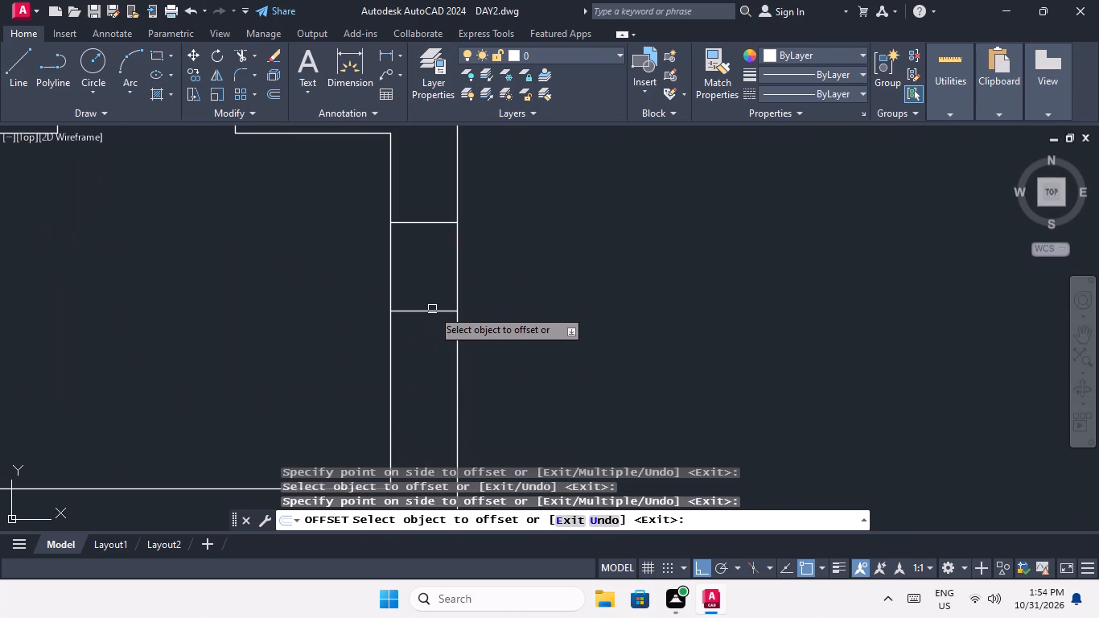
drag(432, 311, 426, 346)
click(422, 363)
Offset the small-room wall's midpoint line 1' upward and downward in the sixth plan's third-row left unit.
scroll(428, 281, down, 5)
middle_drag(480, 302, 501, 387)
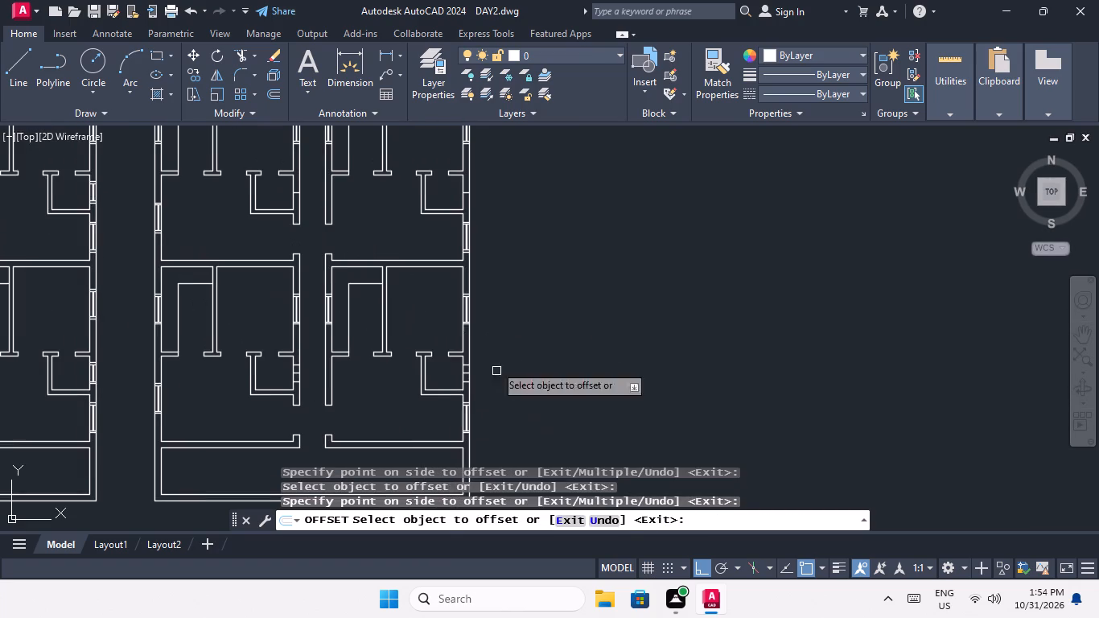
middle_drag(393, 314, 430, 410)
scroll(331, 290, up, 4)
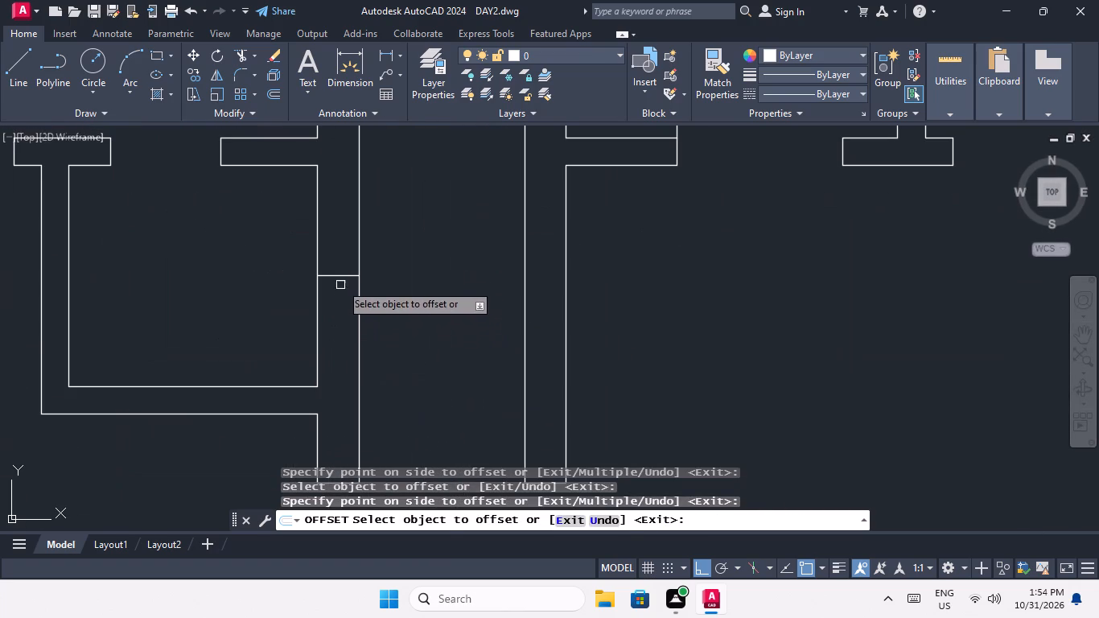
click(340, 276)
drag(343, 216, 345, 225)
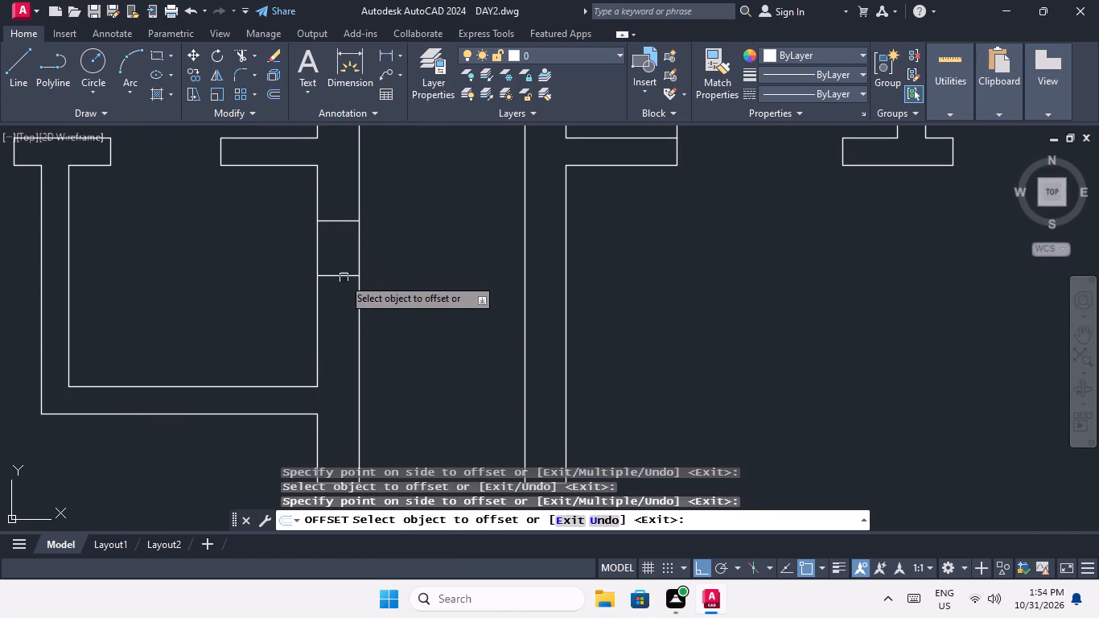
drag(343, 274, 337, 304)
click(332, 327)
Offset the small-room wall's midpoint line 1' upward and downward in the sixth plan's third-row right unit.
scroll(335, 269, down, 4)
middle_drag(385, 287, 213, 327)
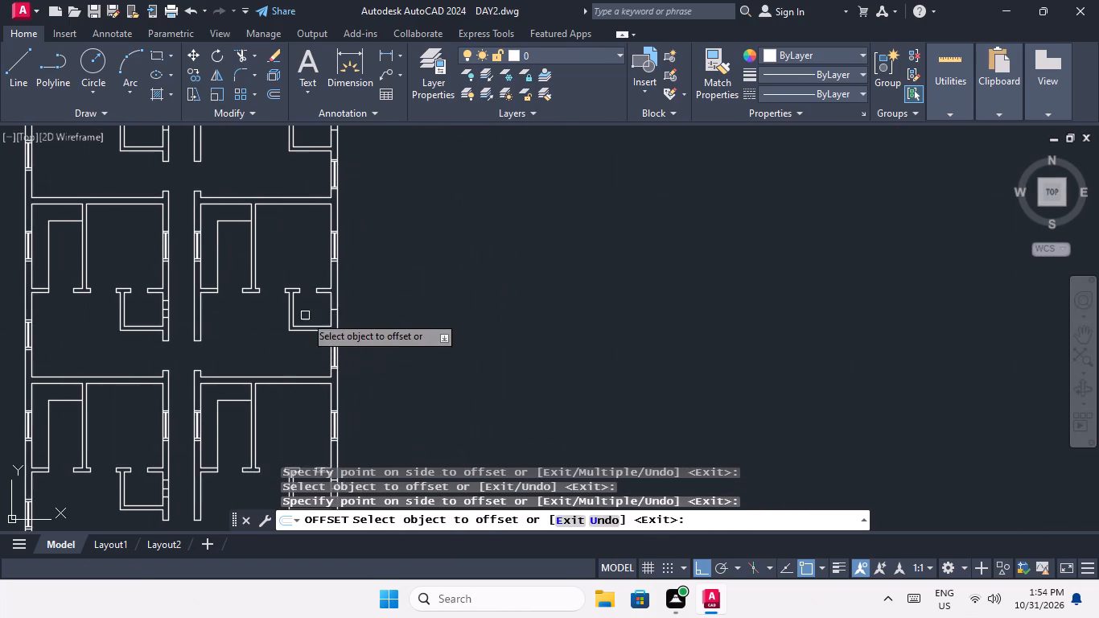
scroll(332, 311, up, 4)
drag(338, 312, 346, 293)
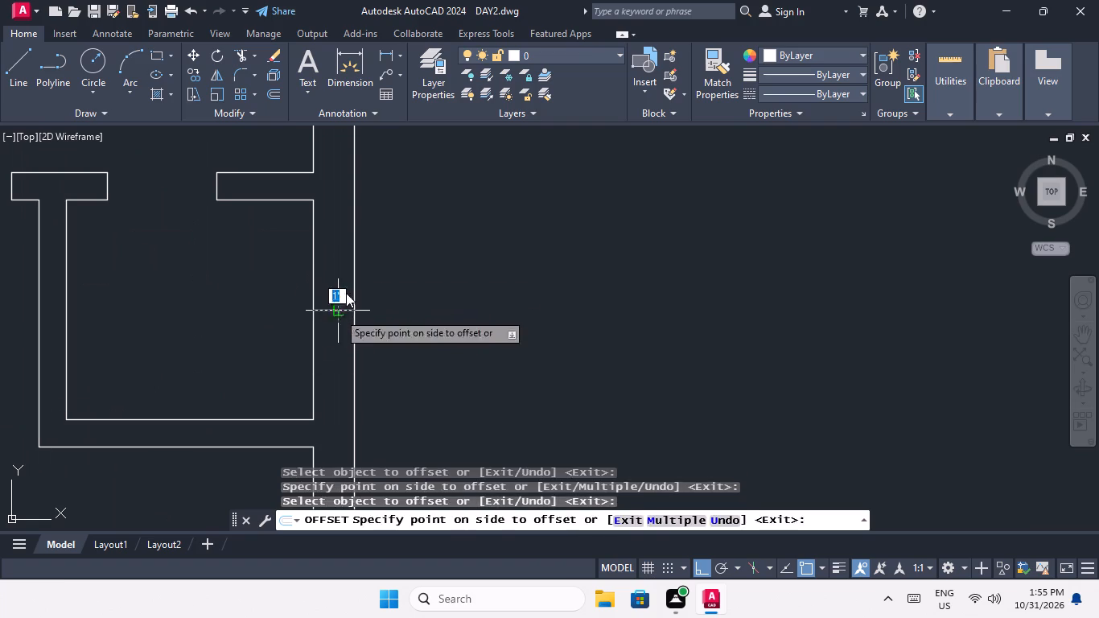
drag(346, 293, 343, 299)
drag(353, 232, 350, 249)
drag(332, 311, 332, 348)
click(333, 351)
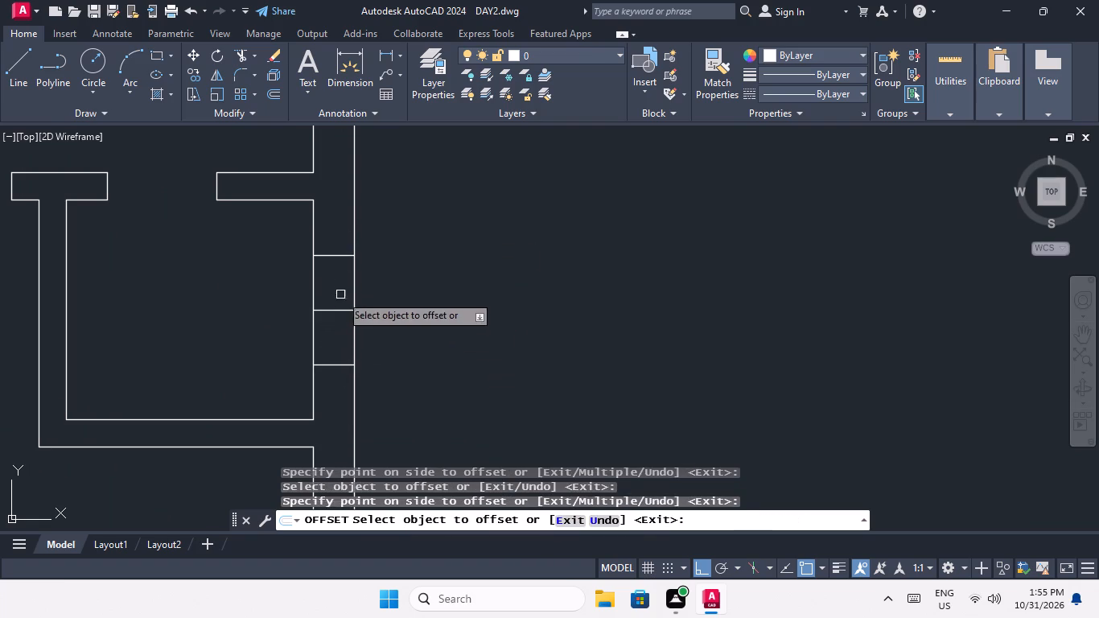
Offset the small-room wall's midpoint line 1' upward and downward in the sixth plan's second-row left unit.
scroll(341, 293, down, 3)
middle_drag(397, 322, 418, 354)
middle_drag(425, 362, 470, 421)
scroll(472, 366, down, 2)
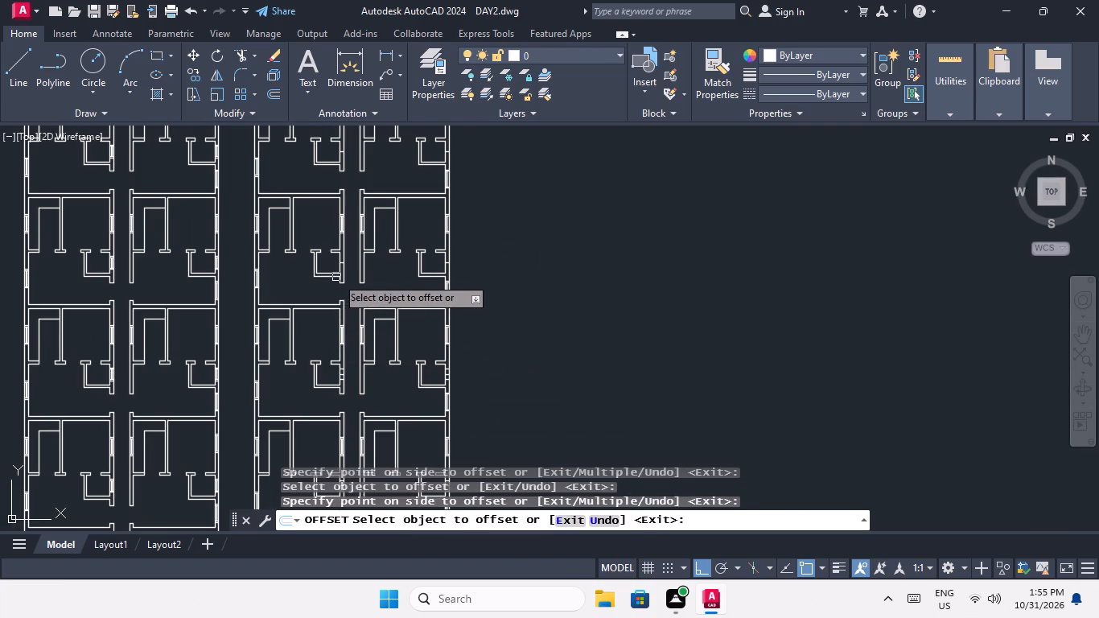
middle_drag(345, 328, 334, 389)
scroll(334, 326, up, 5)
drag(308, 299, 306, 290)
click(306, 233)
drag(306, 299, 306, 339)
click(306, 364)
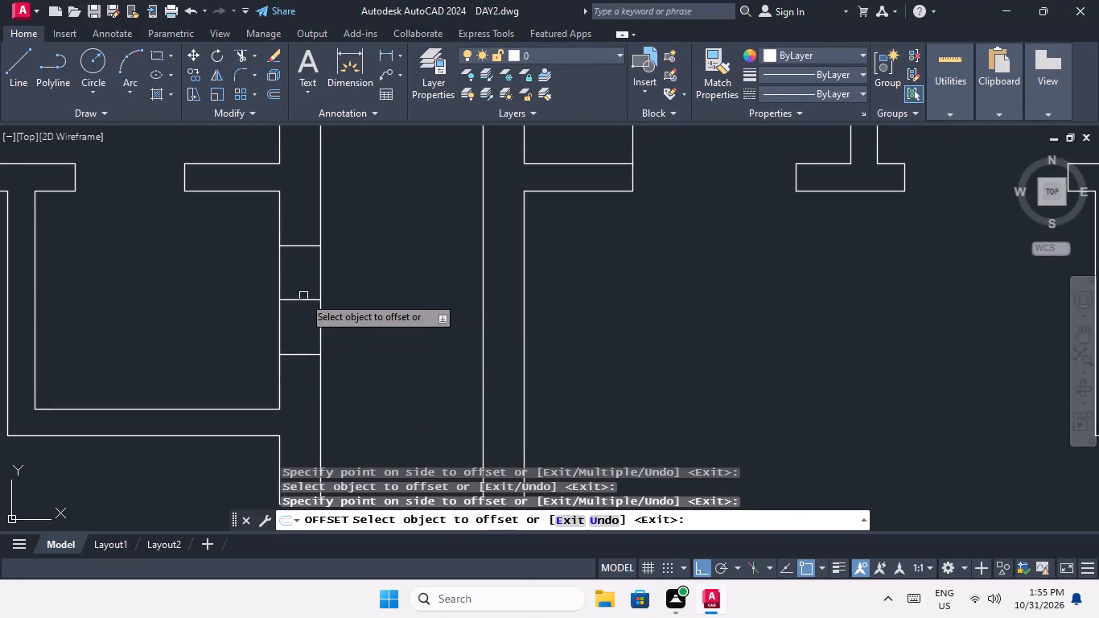
Offset the small-room wall's midpoint line 1' upward and downward in the sixth plan's second-row right unit.
scroll(303, 295, down, 3)
middle_drag(372, 319, 187, 378)
scroll(385, 358, up, 3)
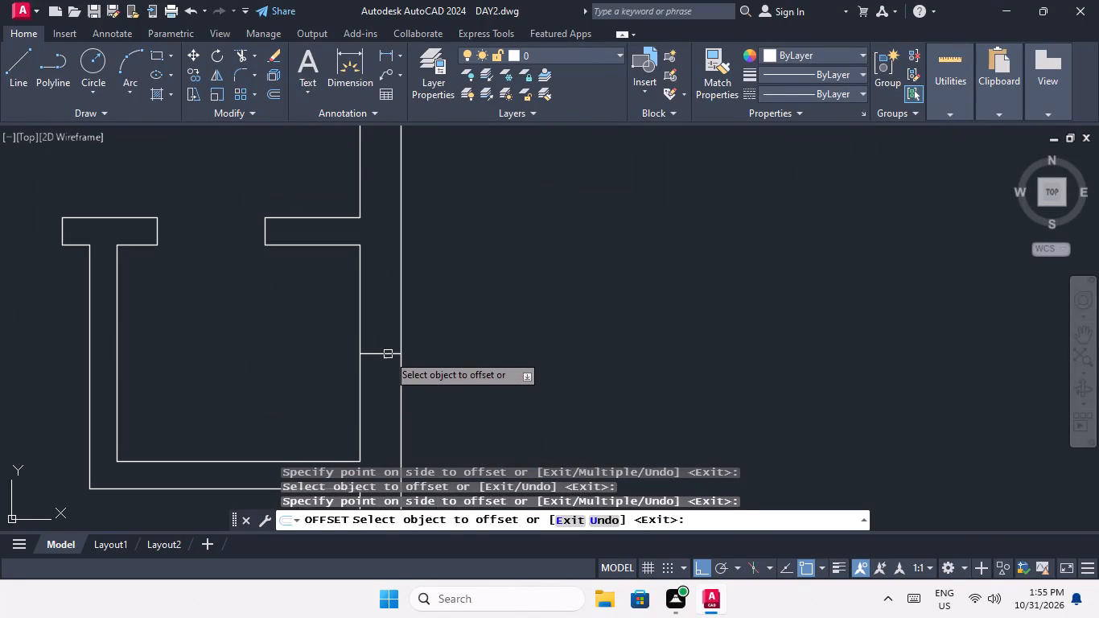
click(388, 354)
drag(387, 274, 387, 289)
drag(388, 352, 387, 418)
drag(386, 422, 392, 406)
Offset the small-room wall's midpoint line 1' downward in the sixth plan's top-row left unit.
scroll(394, 350, down, 2)
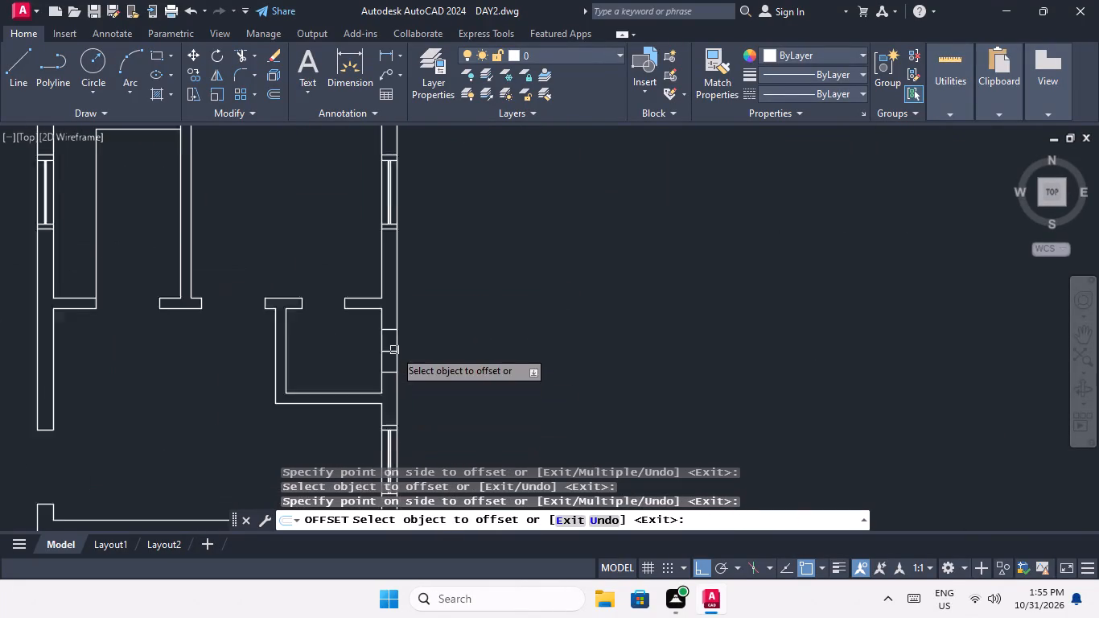
scroll(394, 350, down, 2)
middle_drag(450, 345, 484, 431)
scroll(266, 257, up, 5)
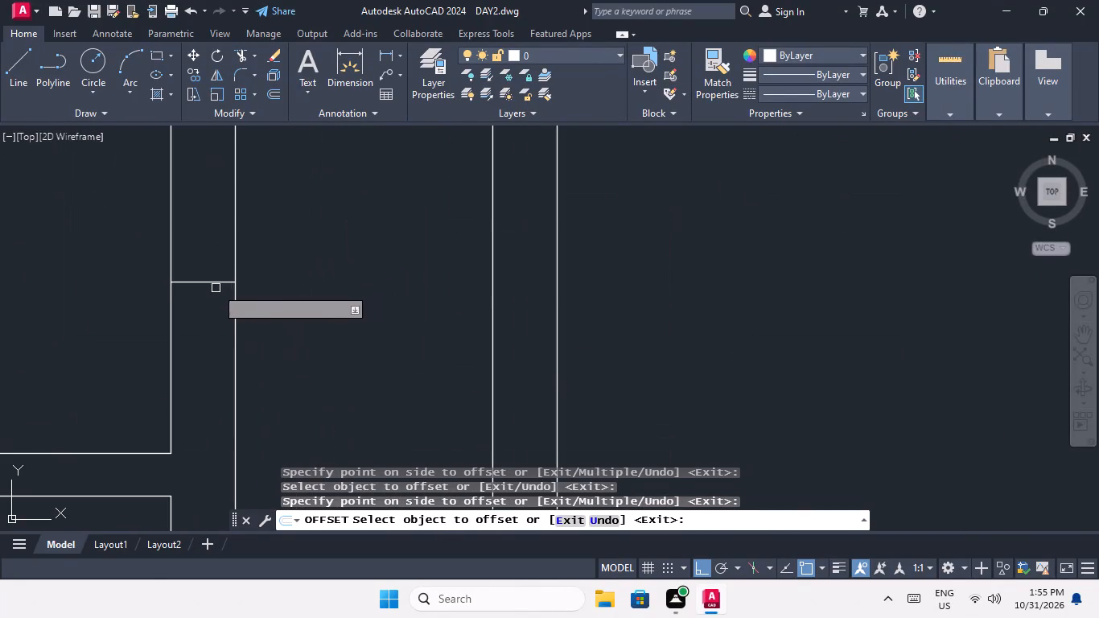
click(213, 282)
click(220, 208)
scroll(220, 208, down, 3)
scroll(216, 233, up, 2)
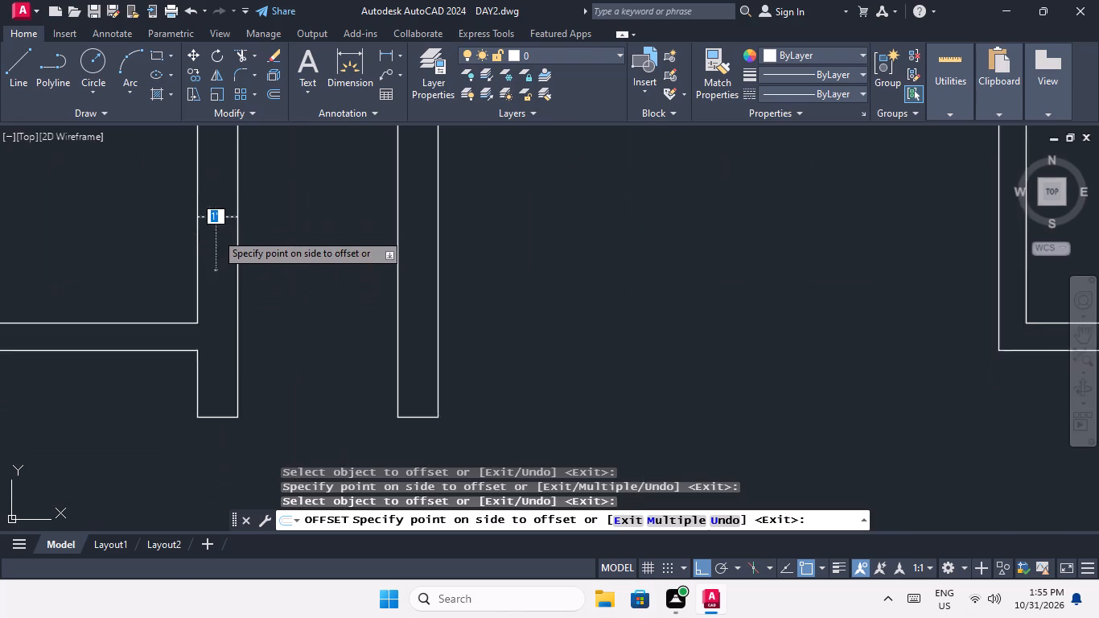
scroll(216, 232, up, 1)
click(216, 227)
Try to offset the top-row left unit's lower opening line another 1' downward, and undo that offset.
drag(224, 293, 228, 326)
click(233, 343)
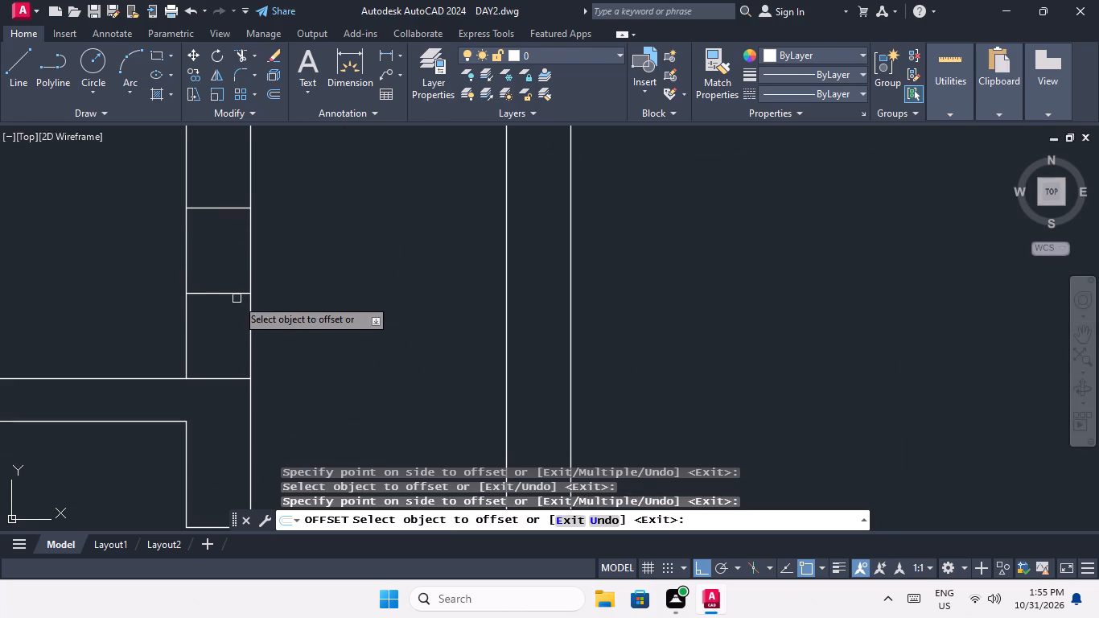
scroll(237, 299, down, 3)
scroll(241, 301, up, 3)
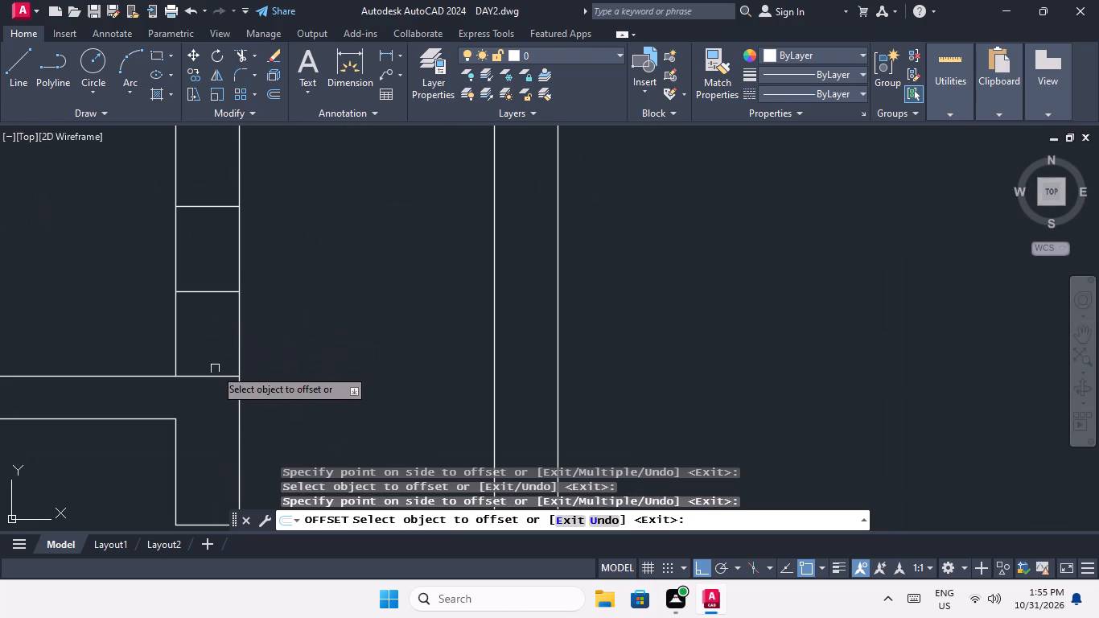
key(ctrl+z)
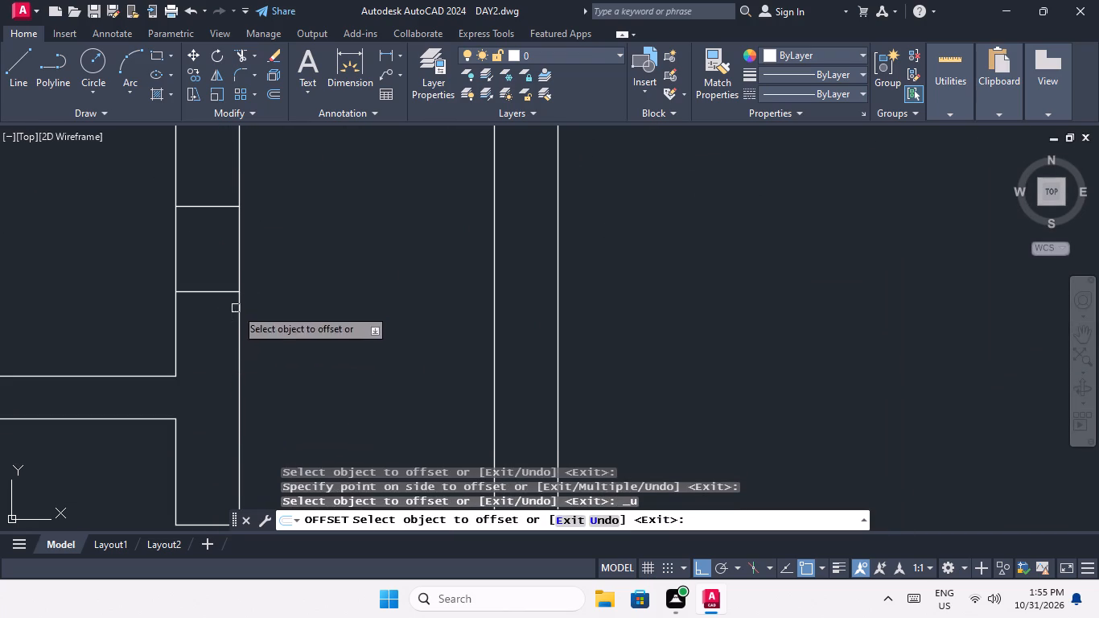
Offset the small-room wall's midpoint line 1' upward in the sixth plan's top-row left unit.
middle_drag(241, 328, 257, 444)
drag(224, 322, 227, 291)
click(240, 238)
Offset the small-room wall's midpoint line 1' upward and downward in the sixth plan's top-row right unit.
scroll(240, 238, down, 4)
middle_drag(295, 303, 185, 367)
scroll(399, 307, up, 3)
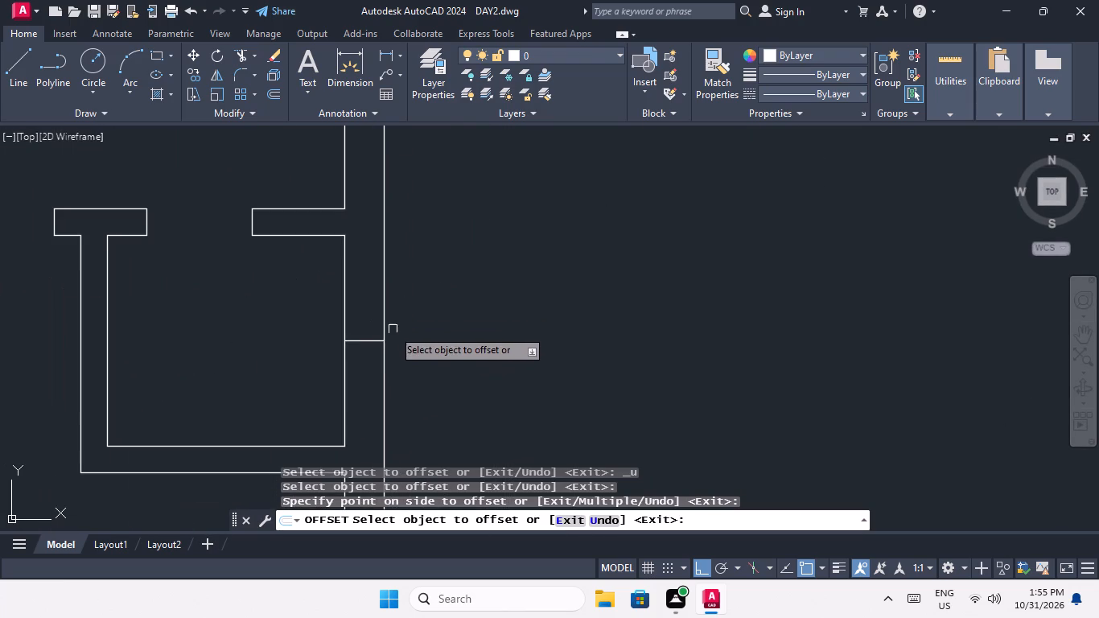
drag(360, 342, 360, 323)
click(360, 279)
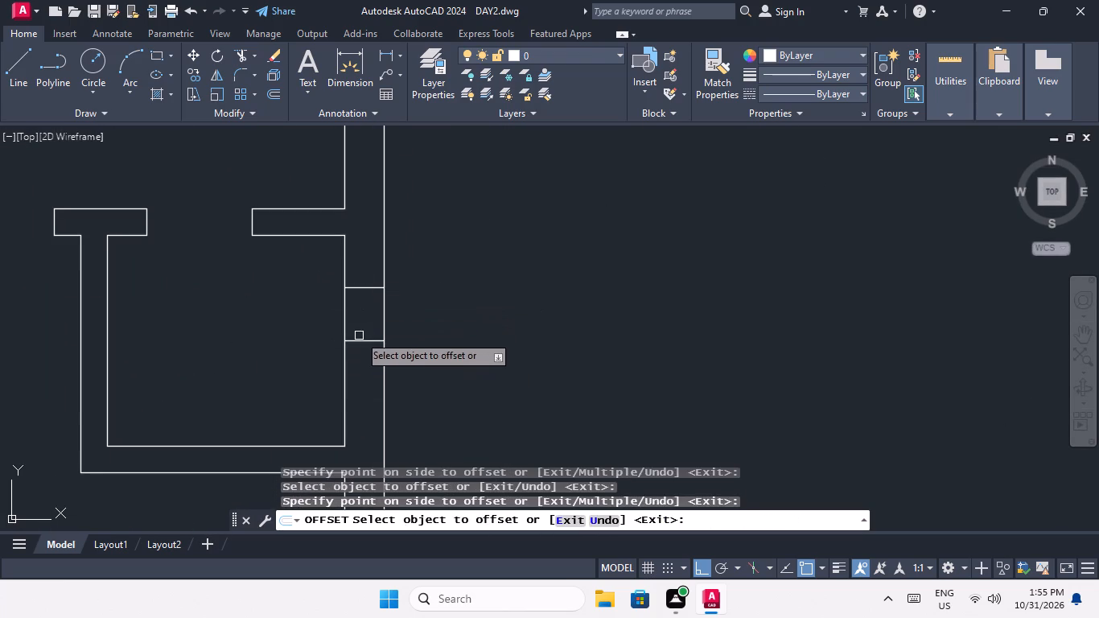
drag(366, 342, 370, 395)
click(370, 398)
scroll(402, 315, down, 3)
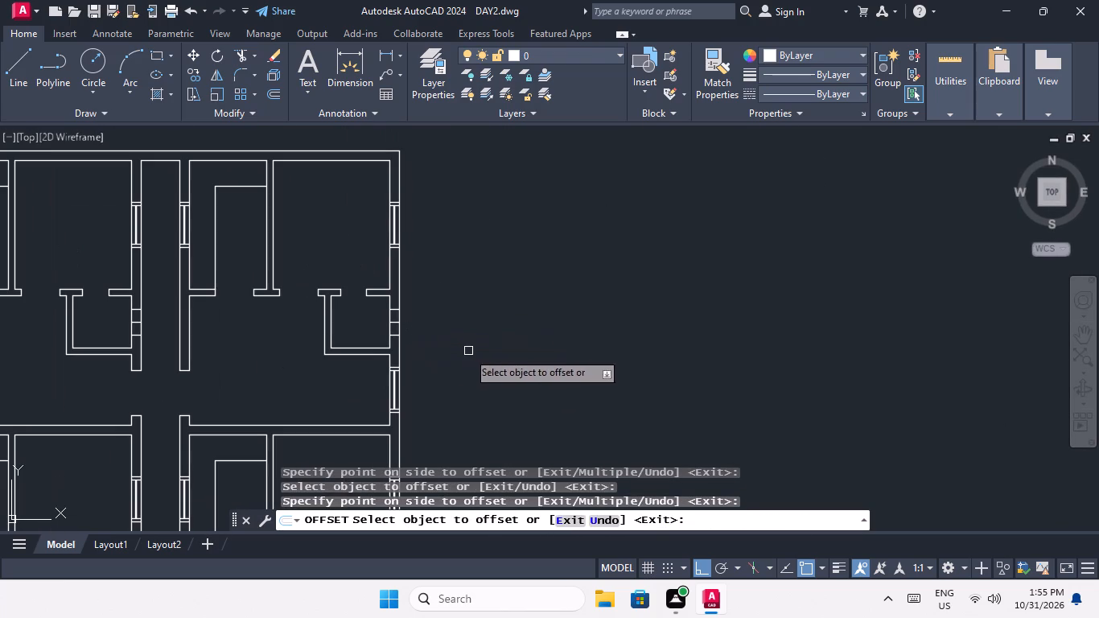
key(Escape)
key(Escape)
Erase the midpoint line between the small-room opening lines in the sixth plan's top-row left unit.
middle_drag(165, 349, 473, 362)
scroll(447, 346, up, 4)
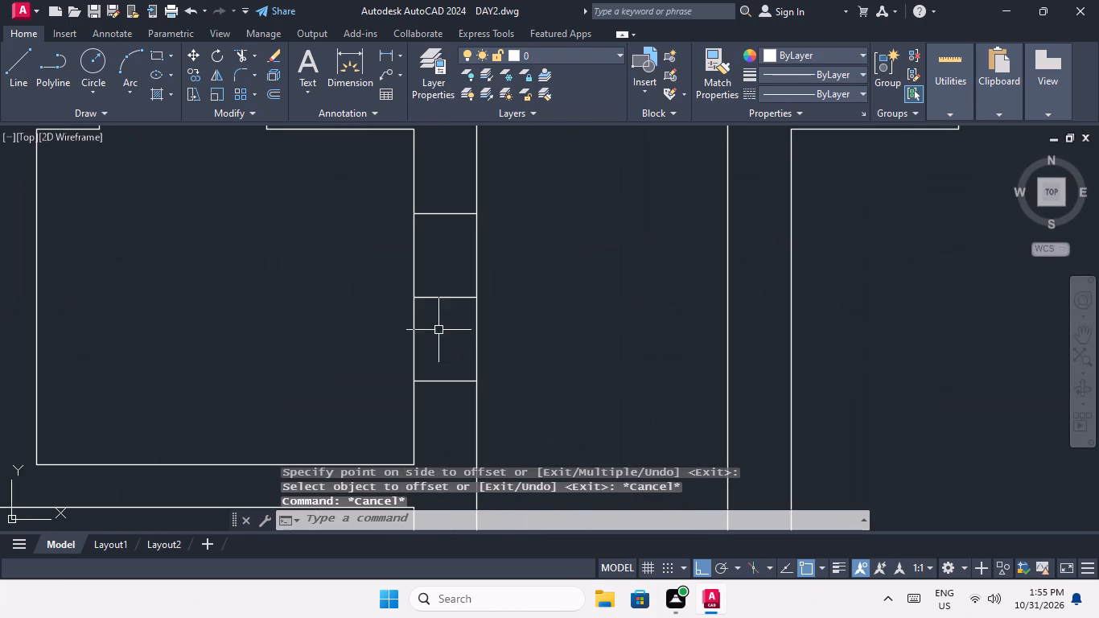
drag(444, 311, 441, 299)
click(434, 266)
key(Delete)
Erase the midpoint line between the small-room opening lines in the sixth plan's top-row right unit.
scroll(439, 277, down, 3)
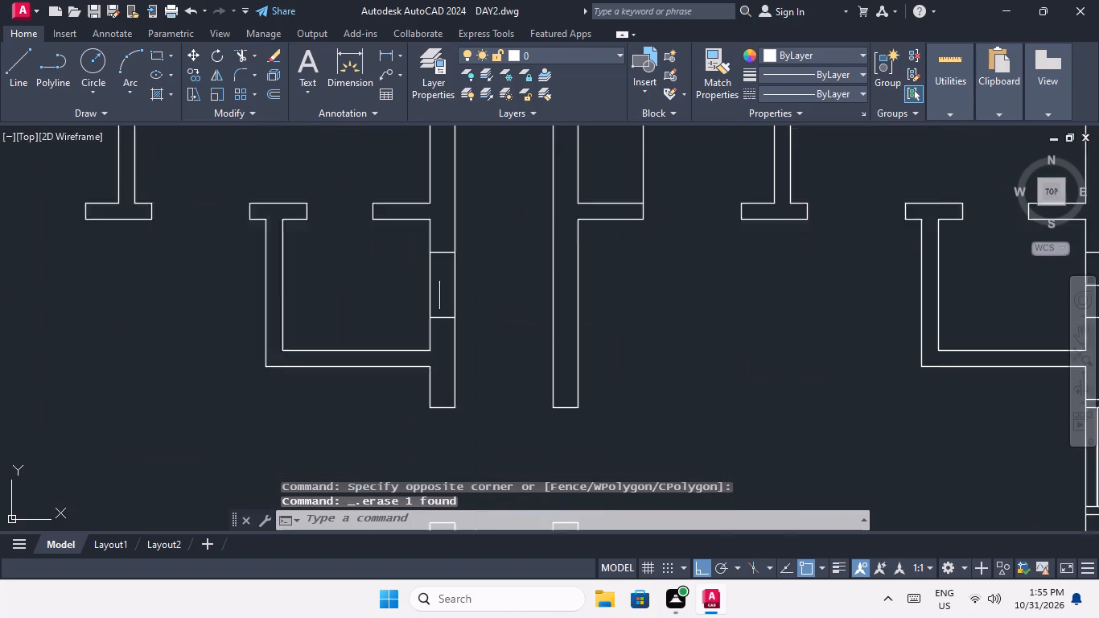
scroll(439, 278, down, 2)
middle_drag(448, 297, 217, 344)
scroll(385, 324, up, 4)
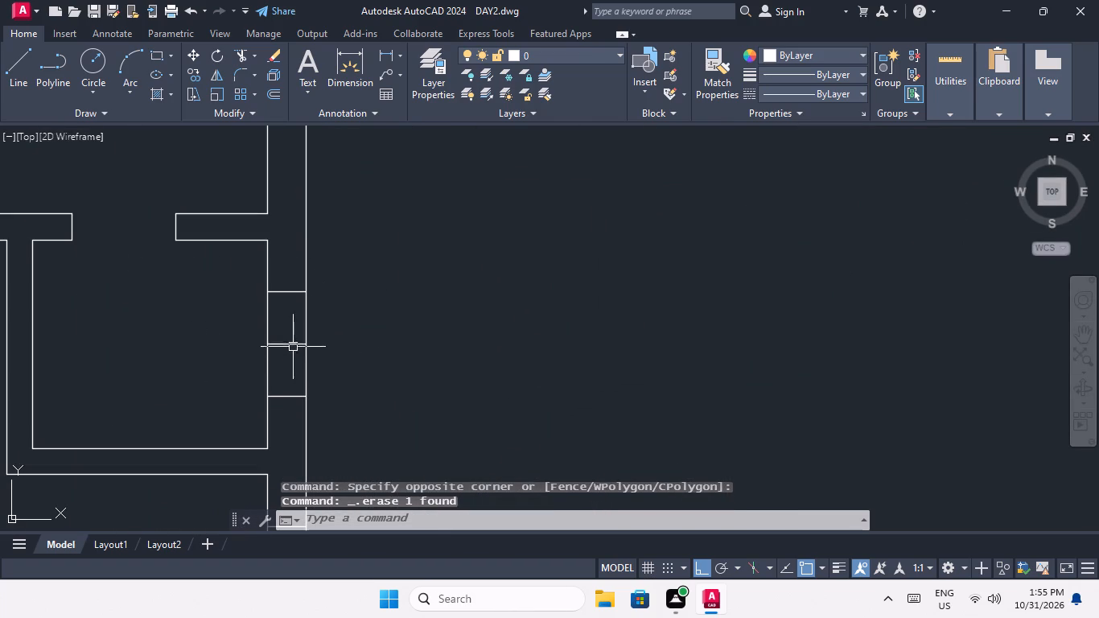
scroll(293, 345, up, 2)
drag(281, 360, 265, 324)
click(253, 299)
key(Delete)
Erase the midpoint line between the small-room opening lines in the sixth plan's second-row left unit.
scroll(270, 295, down, 5)
middle_drag(286, 323, 473, 208)
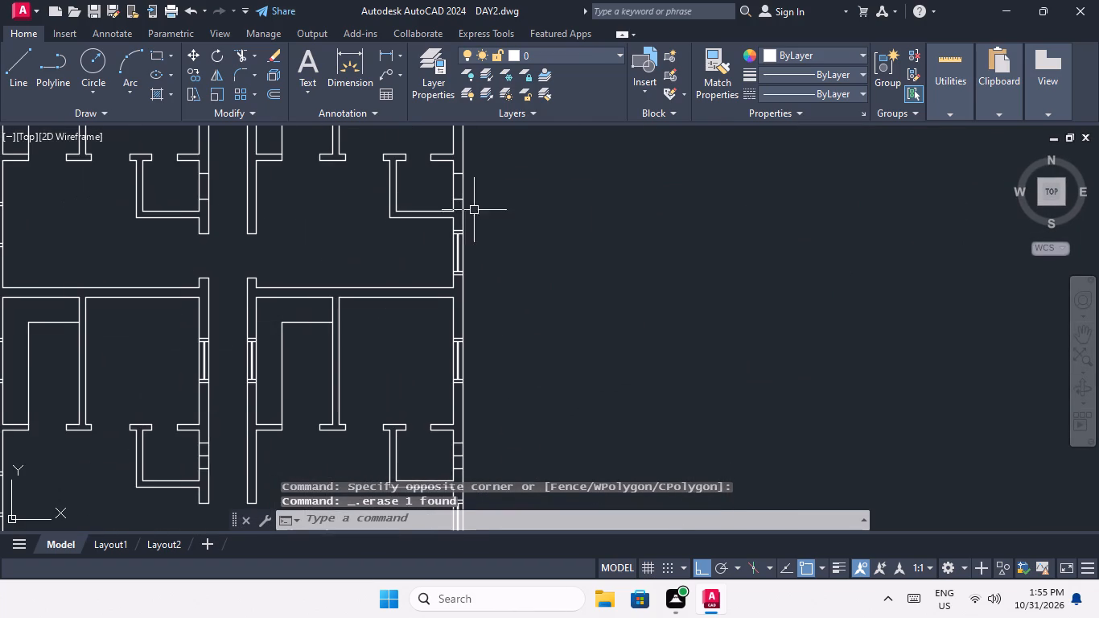
middle_drag(523, 313, 753, 127)
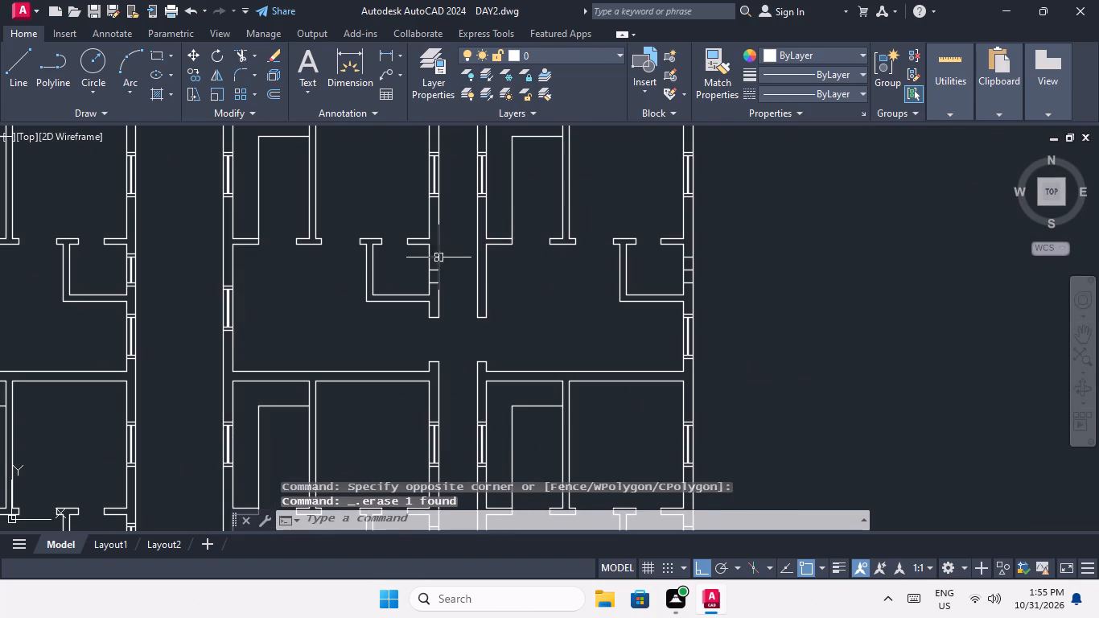
scroll(438, 262, up, 5)
drag(392, 339, 385, 325)
click(371, 271)
key(Delete)
Erase the midpoint line between the small-room opening lines in the sixth plan's second-row right unit.
scroll(371, 268, down, 4)
middle_drag(439, 290, 383, 311)
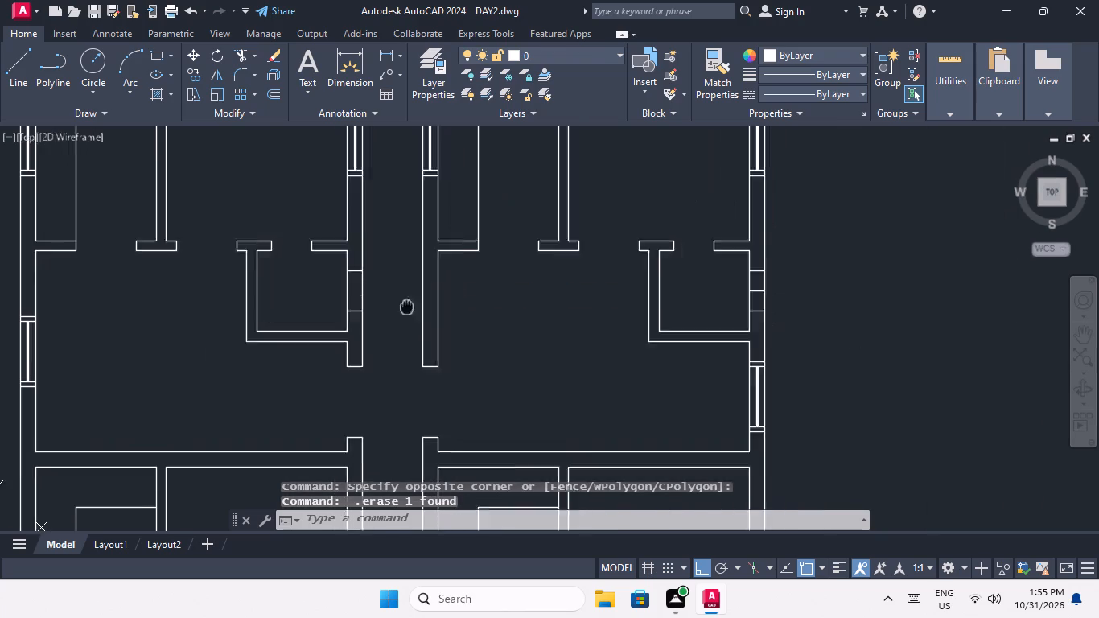
middle_drag(383, 311, 118, 310)
scroll(466, 299, up, 5)
drag(381, 310, 366, 275)
click(343, 227)
key(Delete)
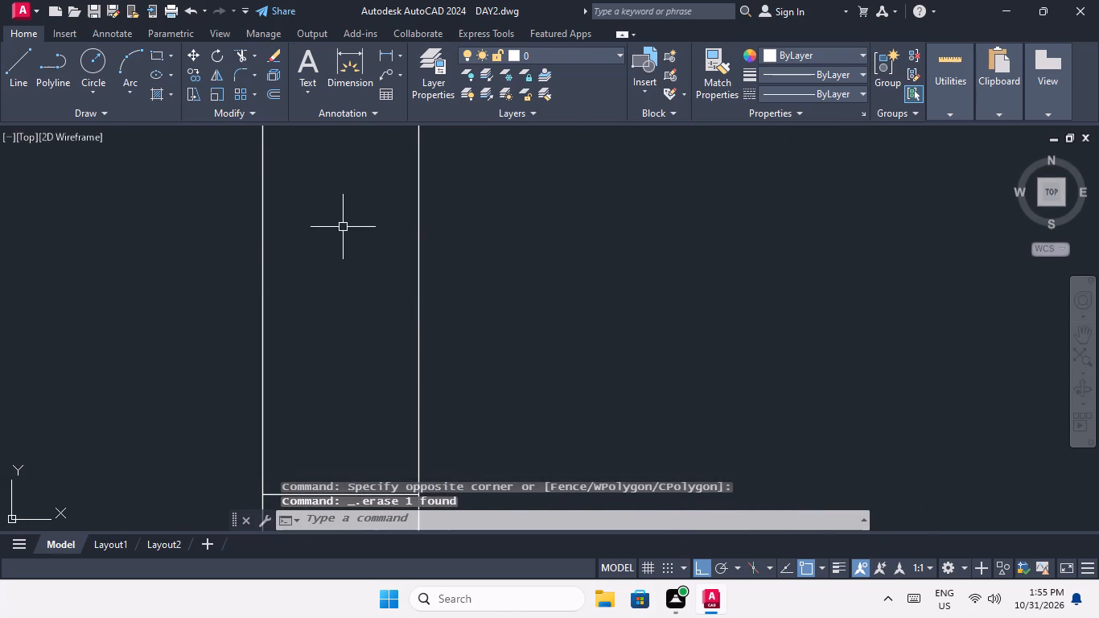
Erase the midpoint line between the small-room opening lines in the sixth plan's third-row left unit.
scroll(351, 224, down, 6)
middle_drag(388, 271, 516, 241)
middle_drag(518, 292, 543, 202)
middle_drag(357, 300, 540, 151)
scroll(438, 219, up, 5)
scroll(432, 246, down, 2)
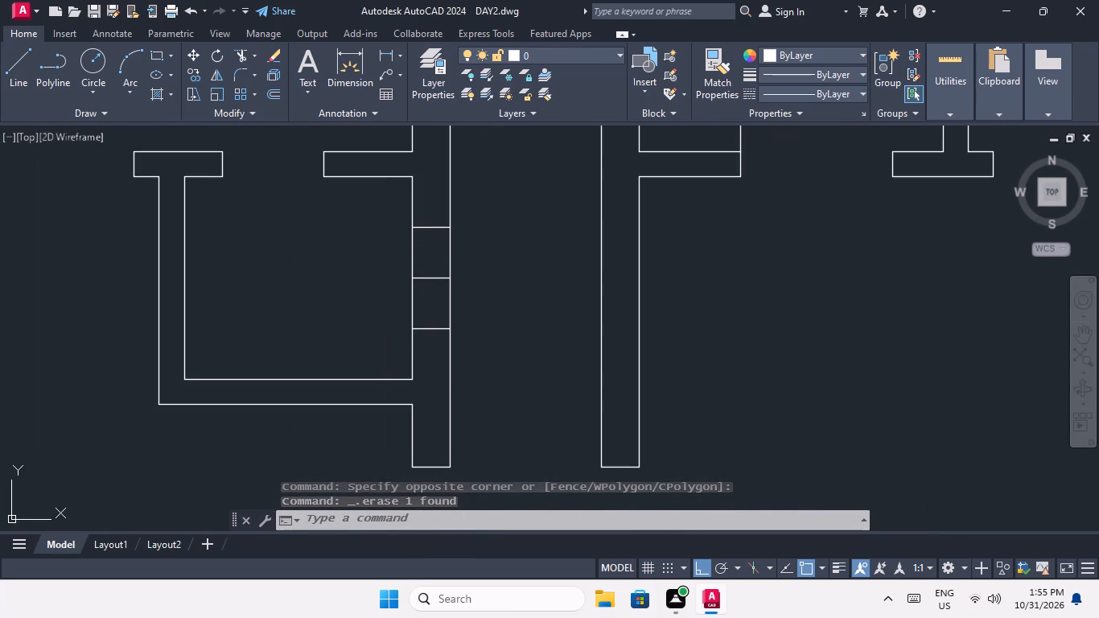
scroll(431, 270, up, 1)
drag(437, 302, 422, 264)
click(415, 241)
scroll(416, 237, down, 4)
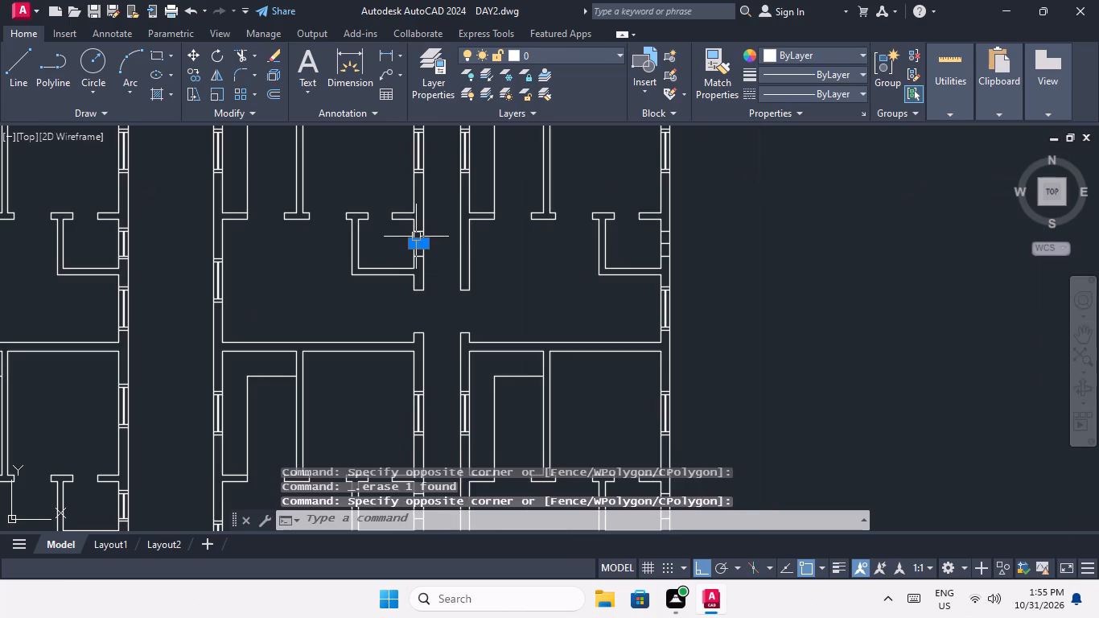
key(Delete)
Erase the midpoint line between the small-room opening lines in the sixth plan's third-row right unit.
scroll(461, 233, down, 1)
middle_drag(459, 233, 338, 274)
scroll(479, 282, up, 2)
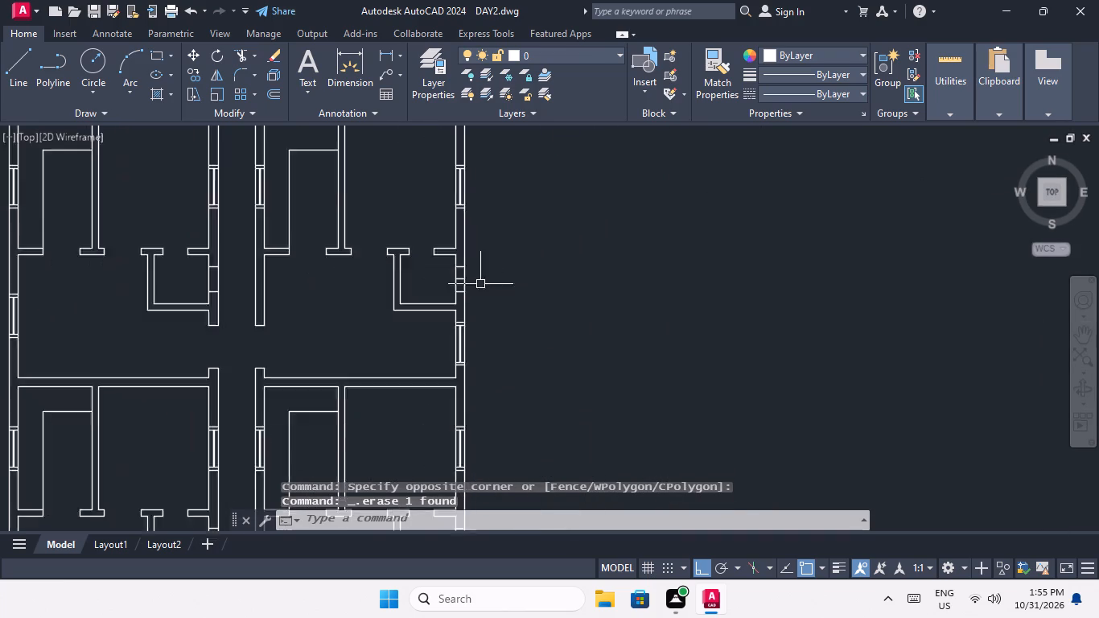
scroll(480, 285, up, 2)
scroll(400, 266, up, 3)
drag(400, 283, 393, 257)
click(368, 187)
key(Delete)
Erase the midpoint line between the small-room opening lines in the sixth plan's bottom-row right unit.
scroll(367, 194, down, 6)
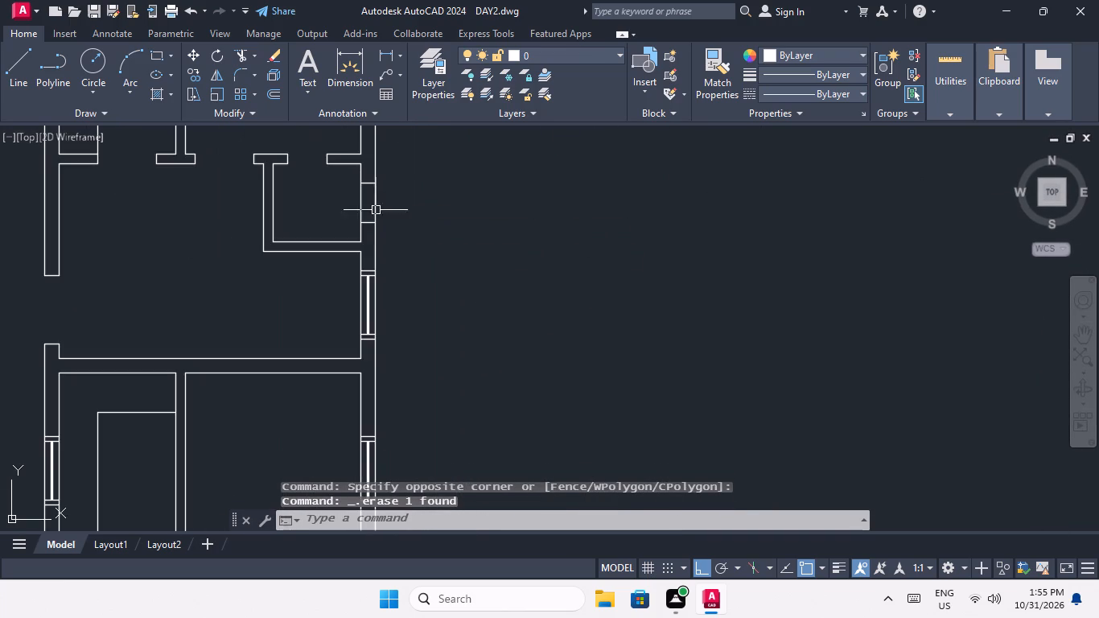
middle_drag(421, 257, 495, 169)
scroll(479, 205, down, 3)
scroll(469, 283, up, 4)
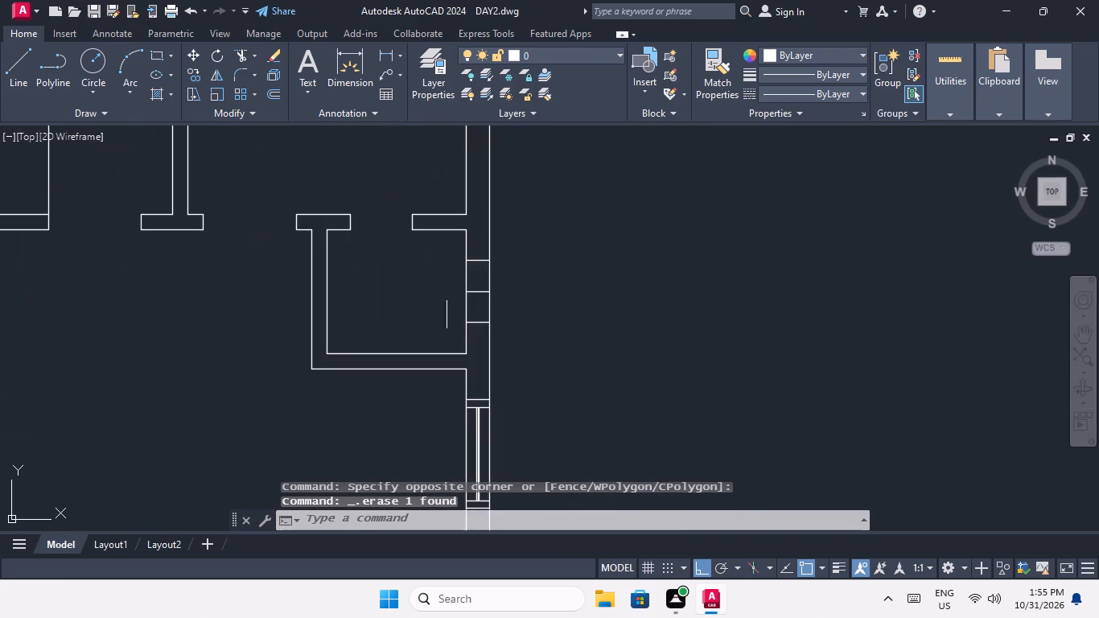
scroll(486, 286, up, 4)
drag(439, 347, 419, 319)
click(401, 274)
key(Delete)
Erase the midpoint line between the small-room opening lines in the sixth plan's bottom-row left unit.
scroll(472, 253, down, 5)
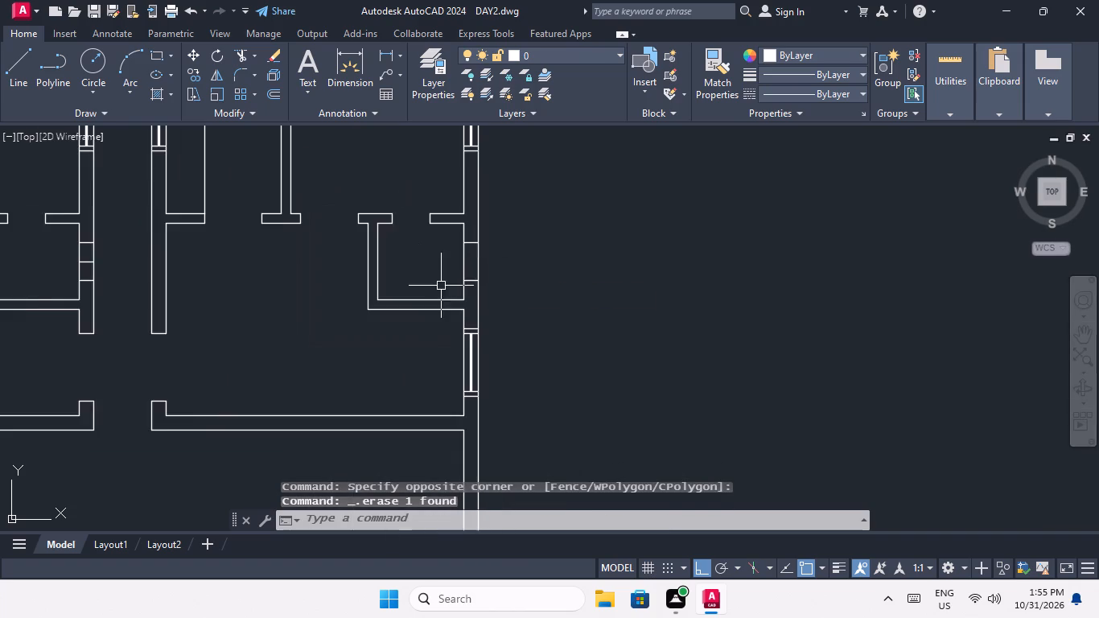
middle_drag(443, 292, 663, 312)
scroll(296, 285, up, 5)
drag(364, 361, 330, 320)
click(317, 264)
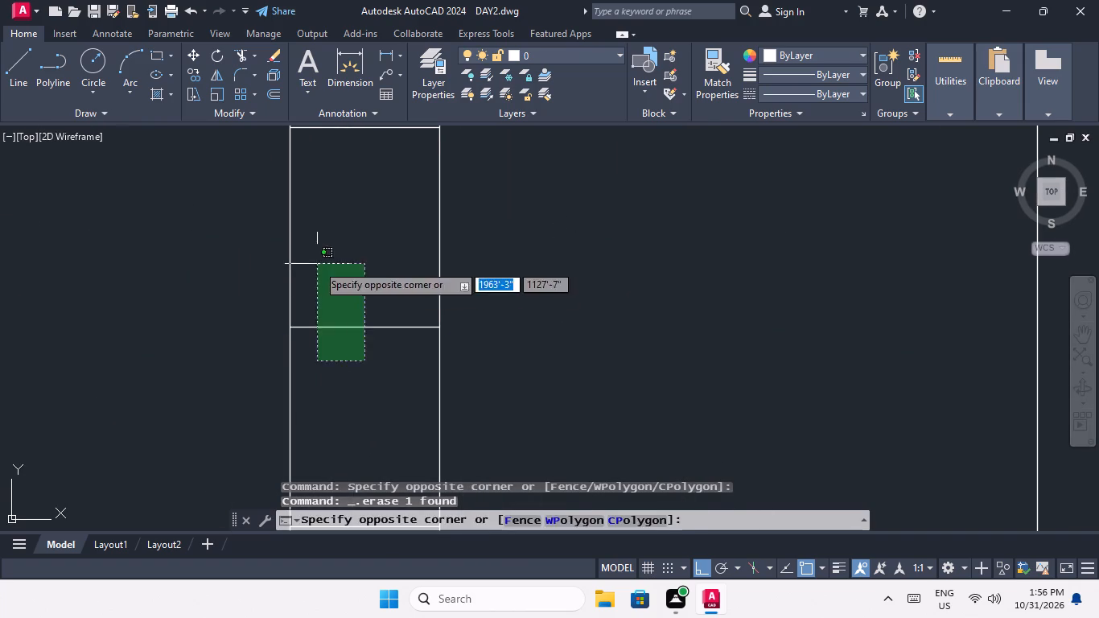
key(Delete)
Offset the small-room opening's upper line 3" upward and its lower line 3" downward in the sixth plan's bottom-row left unit.
scroll(345, 278, down, 4)
middle_drag(356, 310, 375, 397)
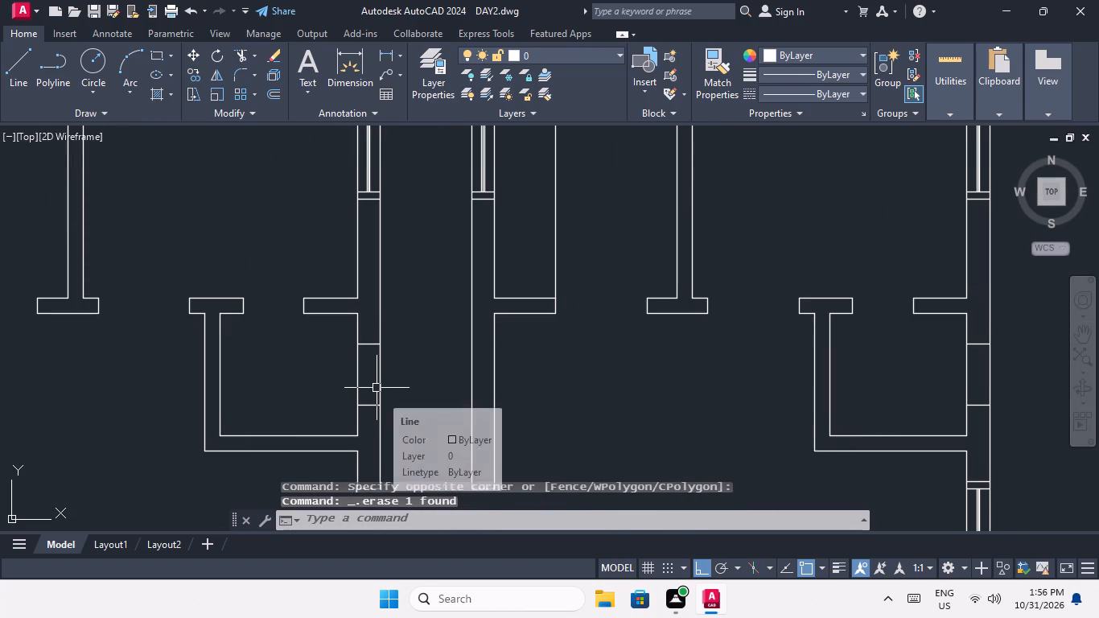
key(Escape)
key(Escape)
key(o)
key(Return)
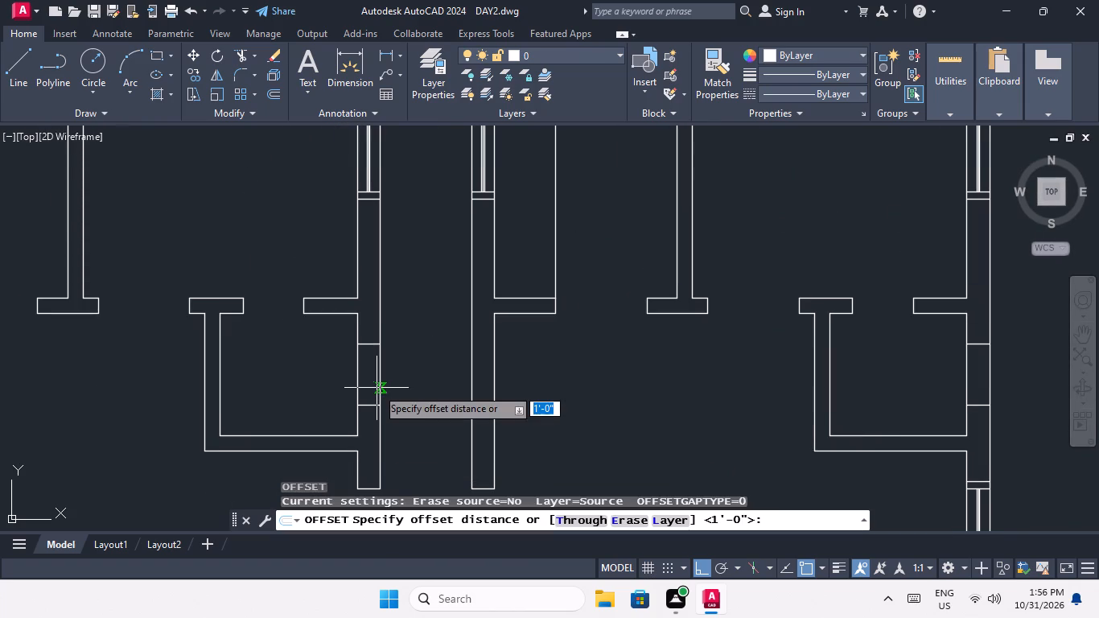
key(3)
key(shift+quotedbl)
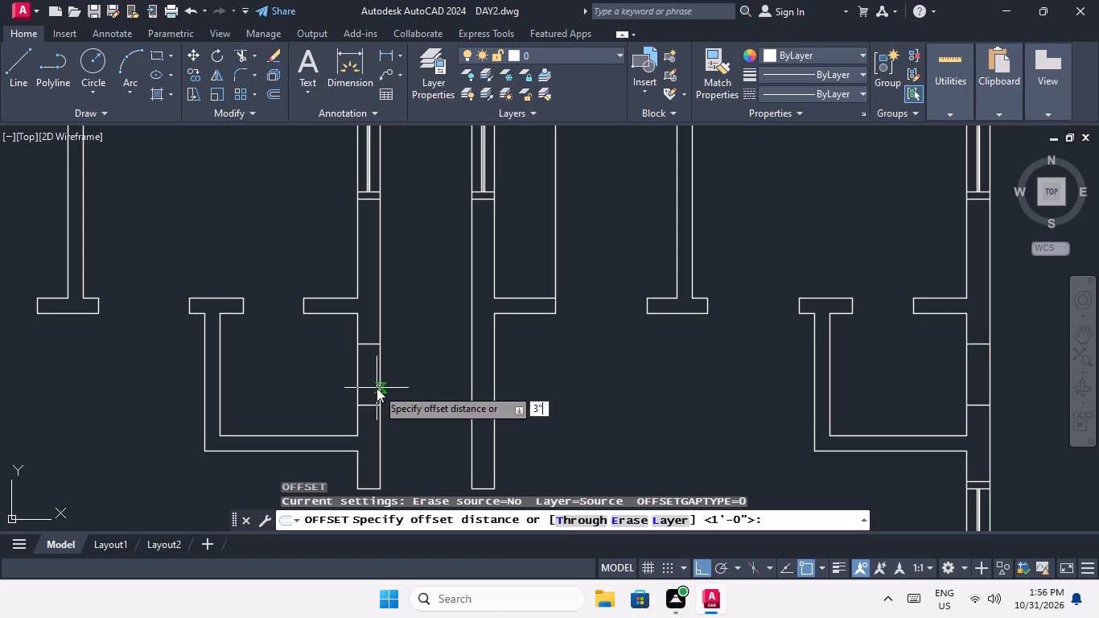
key(Return)
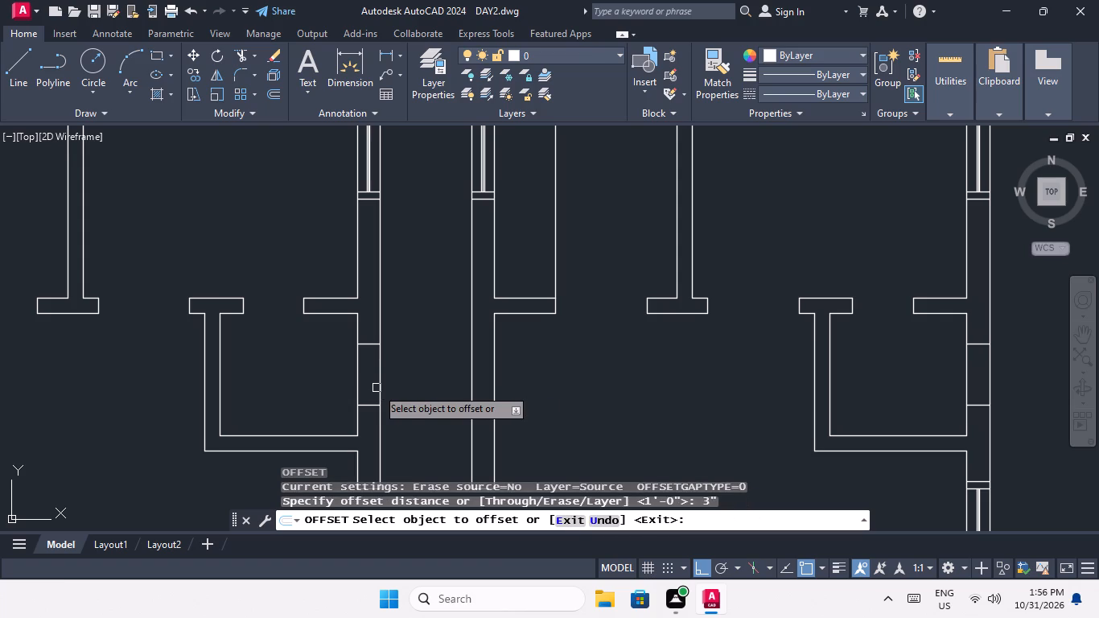
scroll(370, 344, up, 1)
click(370, 346)
click(382, 299)
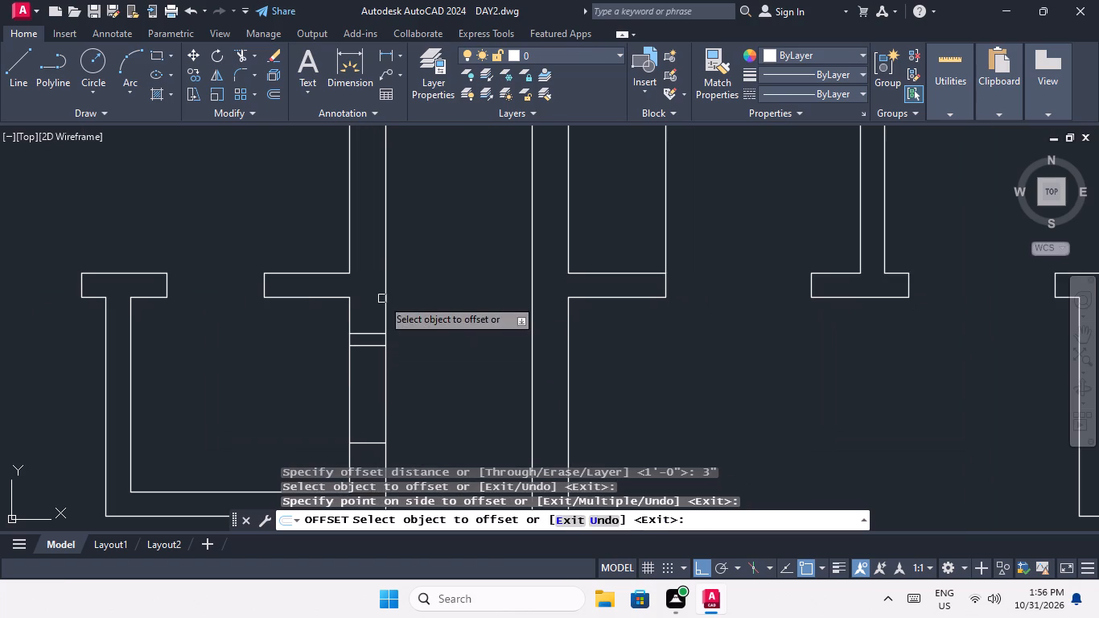
middle_drag(377, 344, 377, 304)
scroll(373, 402, up, 2)
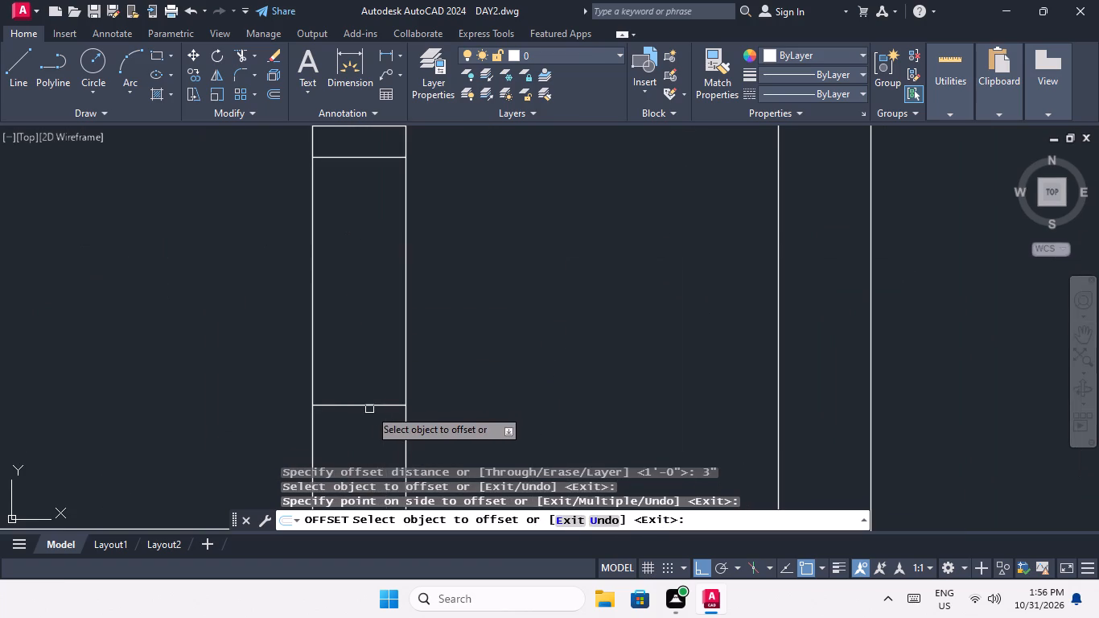
drag(368, 402, 368, 419)
click(368, 426)
Offset the small-room opening's upper line 3" upward and its lower line 3" downward in the sixth plan's bottom-row right unit.
scroll(368, 381, down, 4)
middle_drag(445, 386, 78, 384)
scroll(364, 350, up, 2)
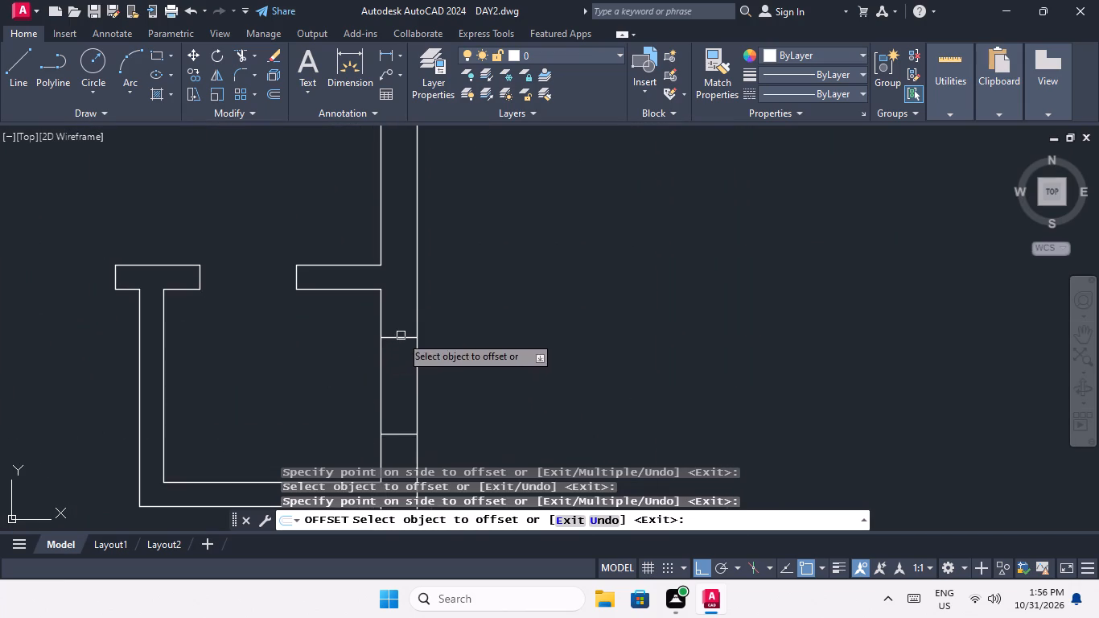
click(401, 336)
click(395, 291)
scroll(395, 292, down, 2)
scroll(391, 350, up, 3)
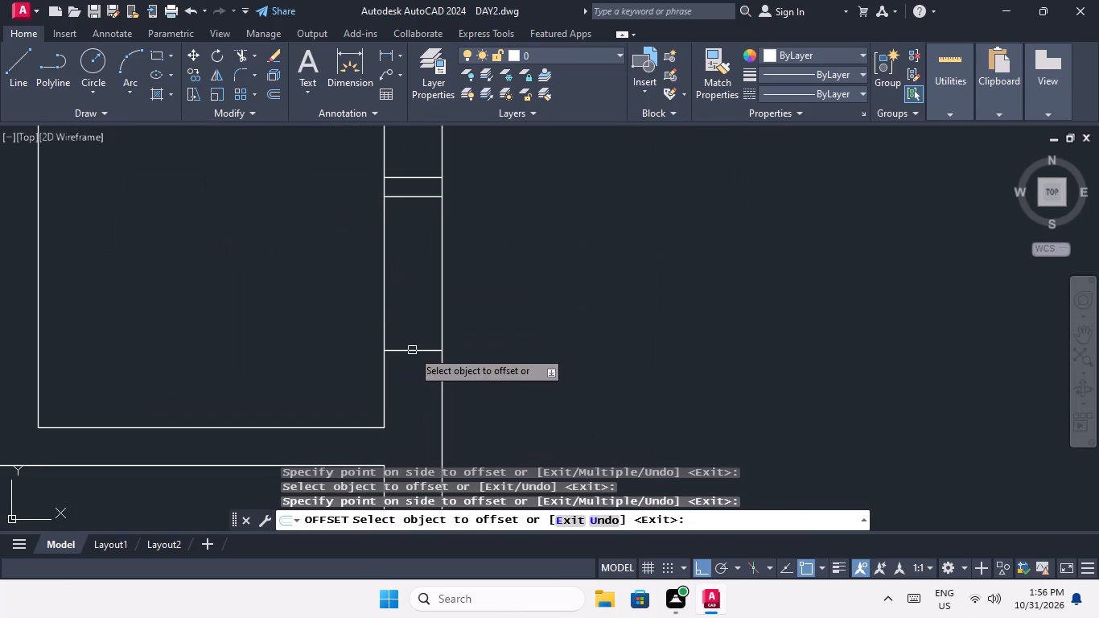
drag(412, 349, 412, 379)
click(414, 391)
scroll(414, 347, down, 4)
middle_drag(461, 301, 535, 393)
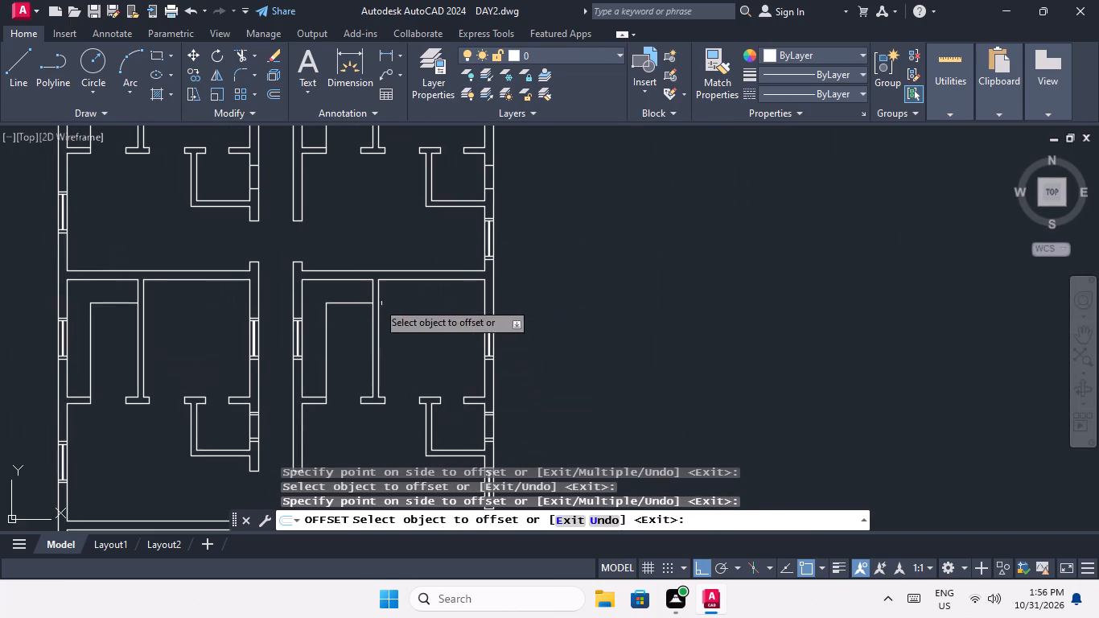
Offset the small-room opening's upper line 3" upward and its lower line 3" downward in the sixth plan's second-from-bottom-row left unit.
middle_drag(379, 290, 443, 432)
scroll(303, 298, up, 4)
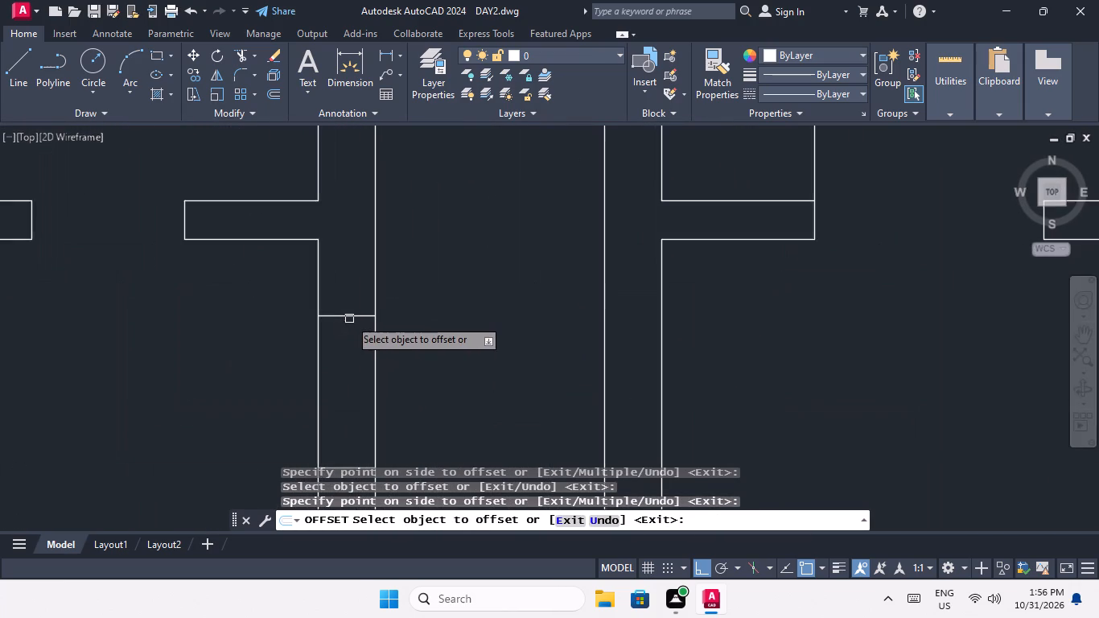
scroll(349, 319, up, 1)
click(349, 314)
click(348, 264)
scroll(350, 259, down, 3)
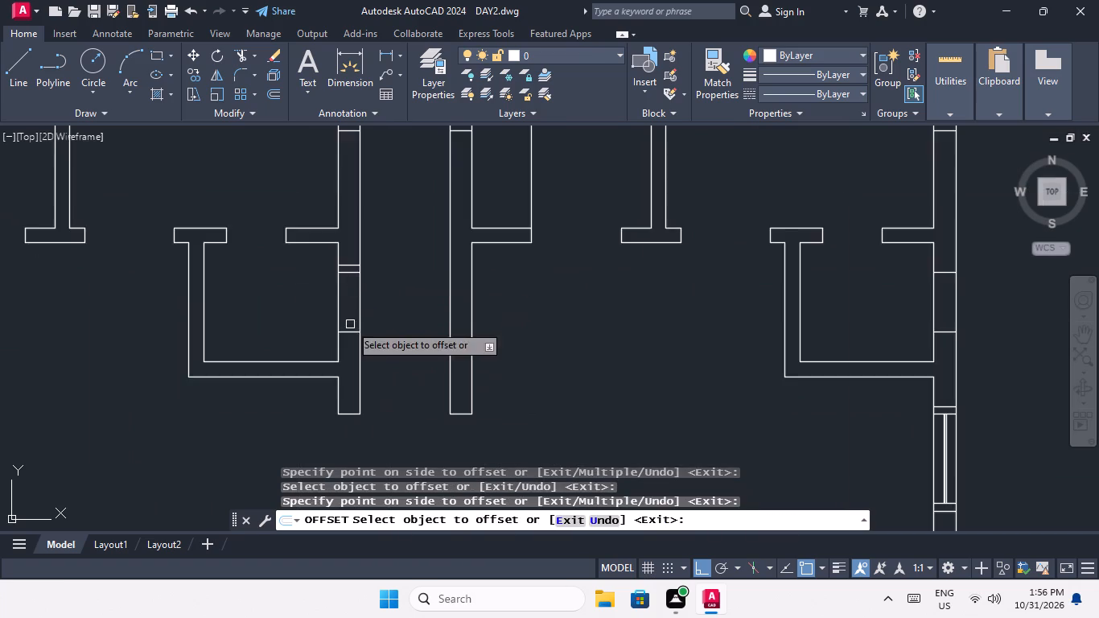
scroll(349, 328, up, 3)
drag(350, 344, 350, 358)
click(351, 368)
Offset the small-room opening's upper line 3" upward and its lower line 3" downward in the sixth plan's second-from-bottom-row right unit.
scroll(352, 307, down, 3)
middle_drag(389, 320, 387, 321)
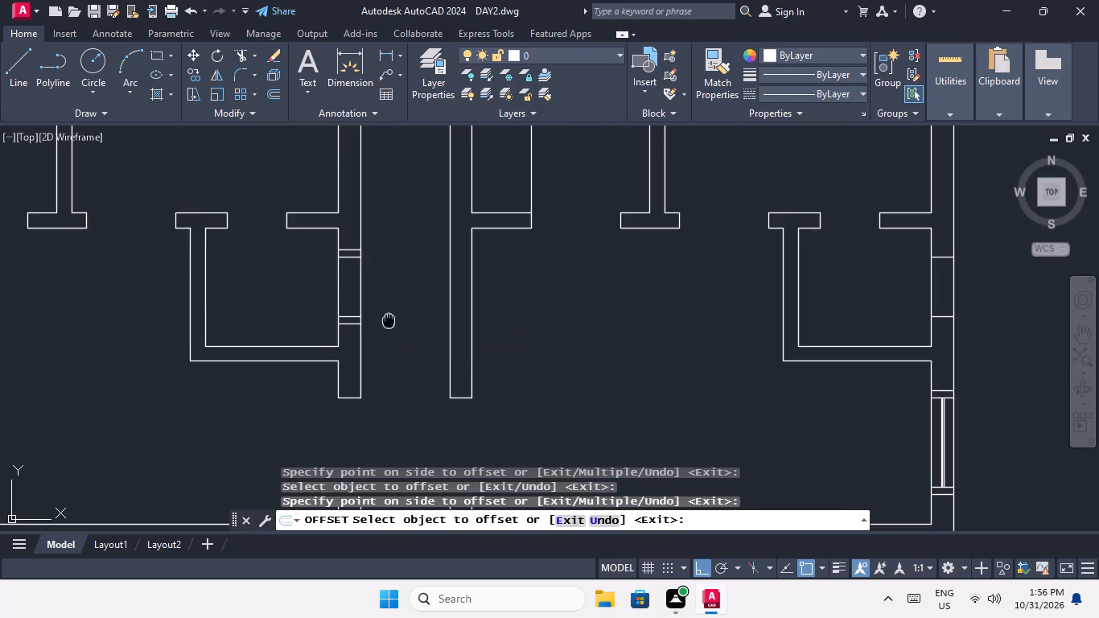
middle_drag(387, 321, 317, 345)
scroll(341, 317, down, 2)
scroll(549, 303, up, 3)
click(555, 303)
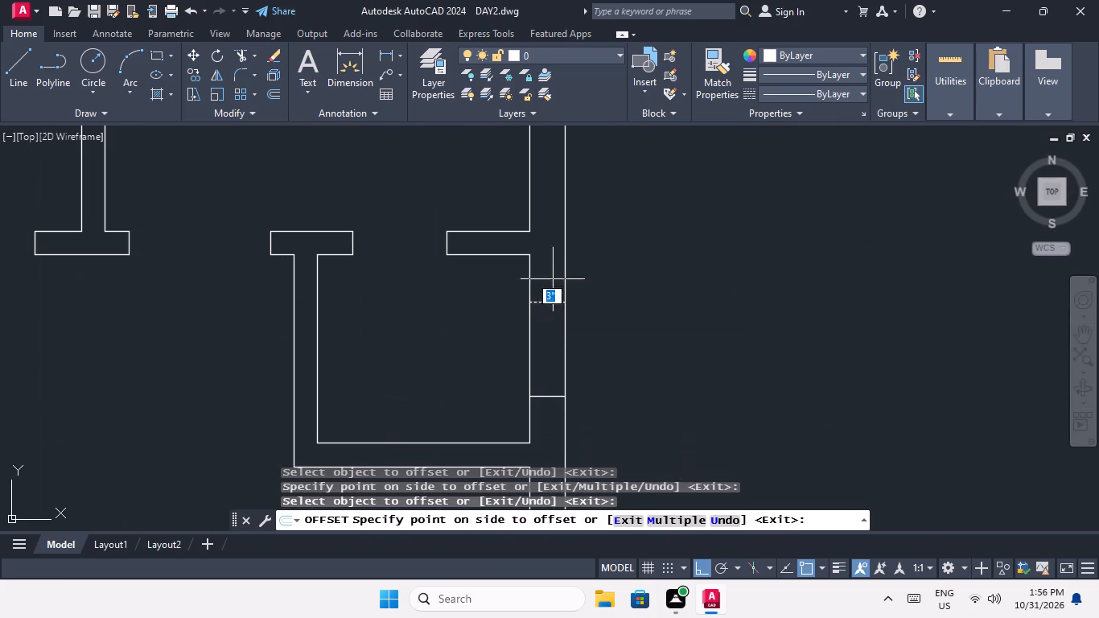
click(552, 262)
scroll(552, 268, down, 3)
scroll(556, 314, up, 4)
drag(524, 248, 529, 270)
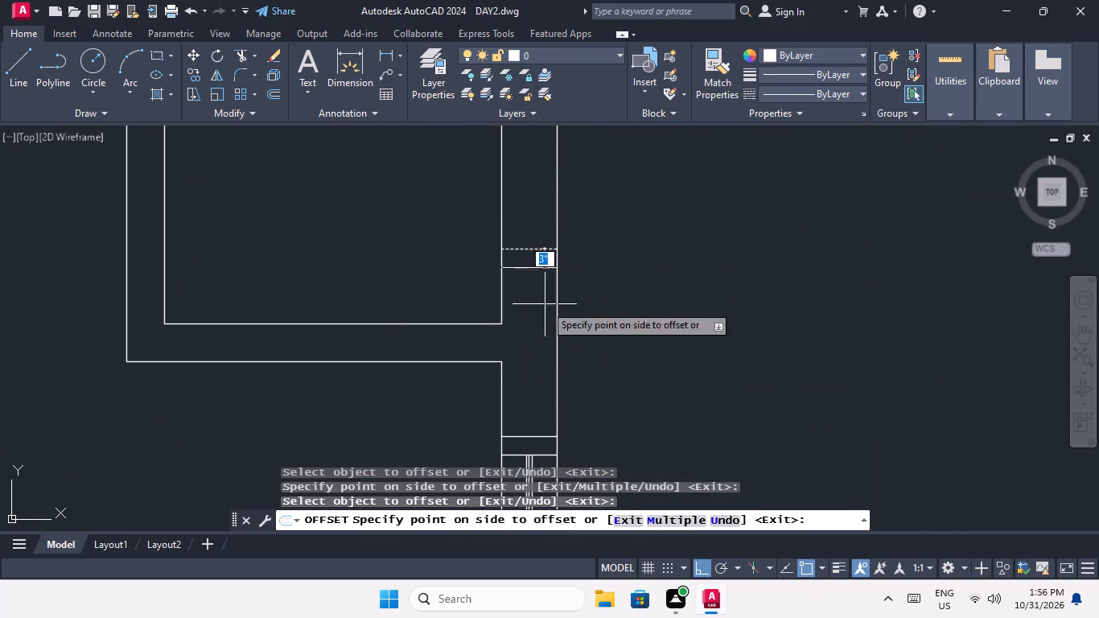
click(545, 304)
Offset the small-room opening's upper line 3" upward and its lower line 3" downward in the sixth plan's second-from-top-row left unit.
scroll(546, 295, down, 3)
middle_drag(548, 302, 556, 385)
middle_drag(488, 247, 508, 377)
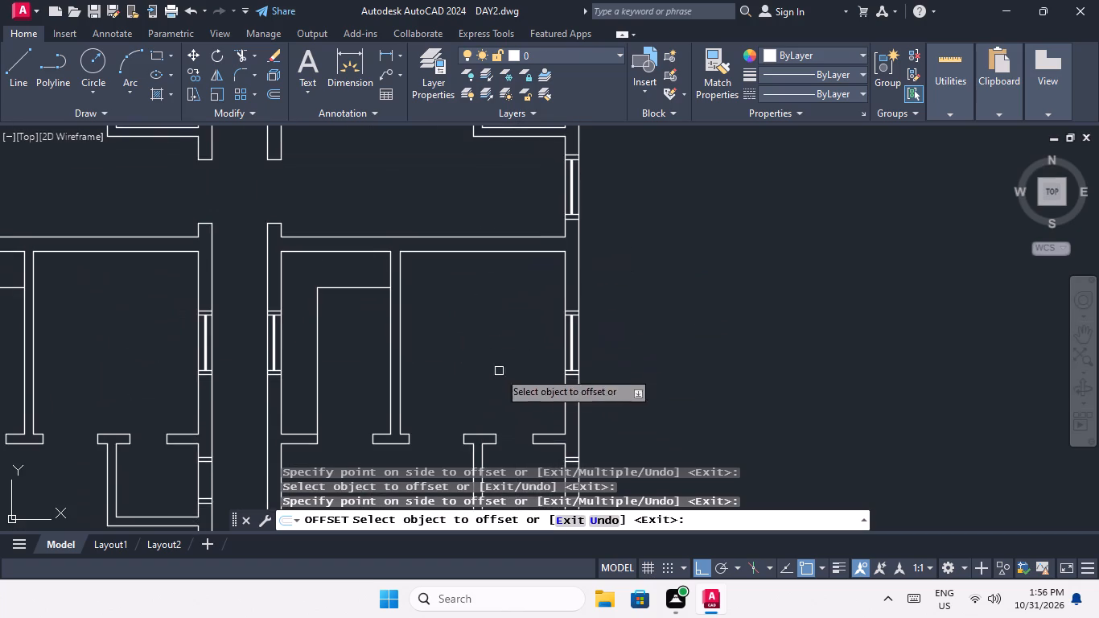
middle_drag(484, 339, 501, 425)
middle_drag(500, 287, 511, 385)
scroll(228, 255, up, 2)
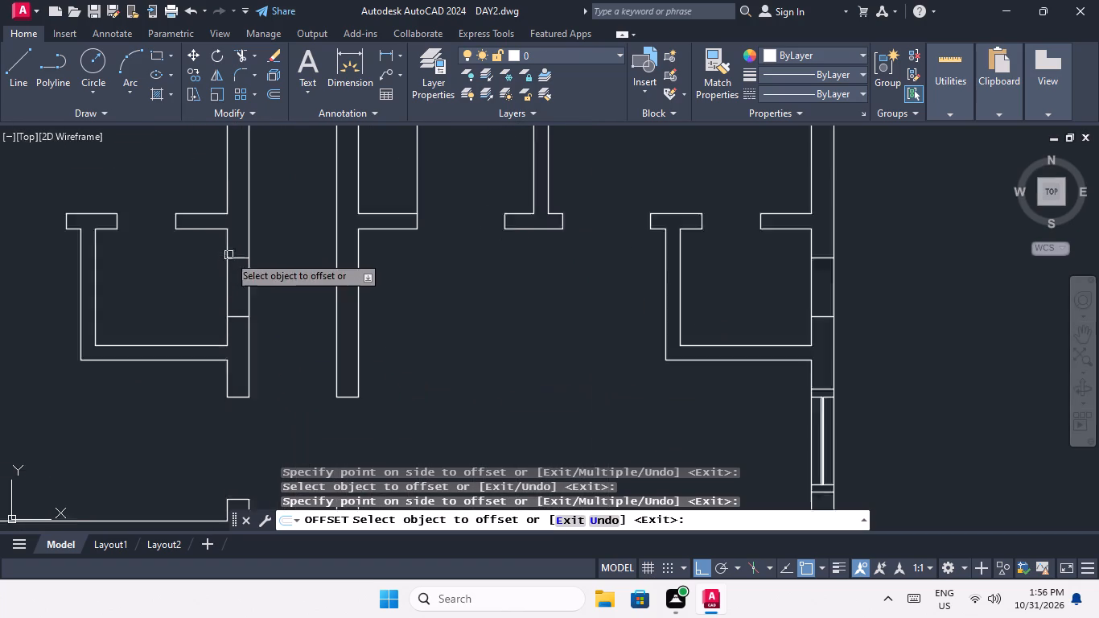
scroll(228, 255, up, 2)
drag(257, 268, 260, 246)
click(264, 223)
scroll(265, 222, down, 4)
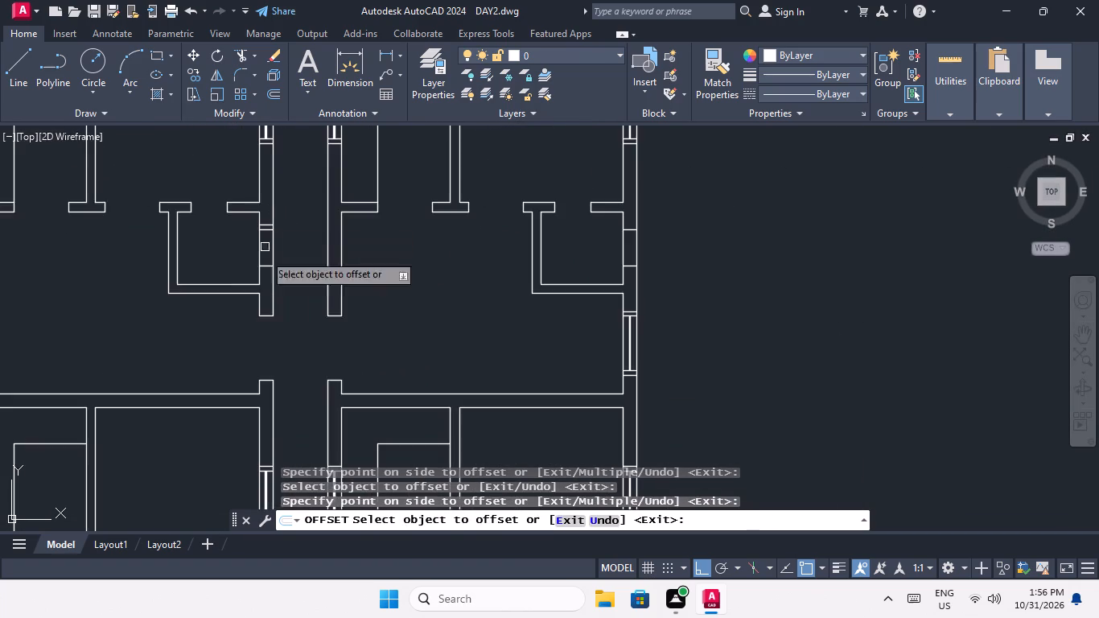
scroll(267, 282, up, 3)
drag(261, 222, 261, 271)
click(261, 282)
Offset the small-room opening's upper line 3" upward and its lower line 3" downward in the sixth plan's second-from-top-row right unit.
scroll(260, 253, down, 2)
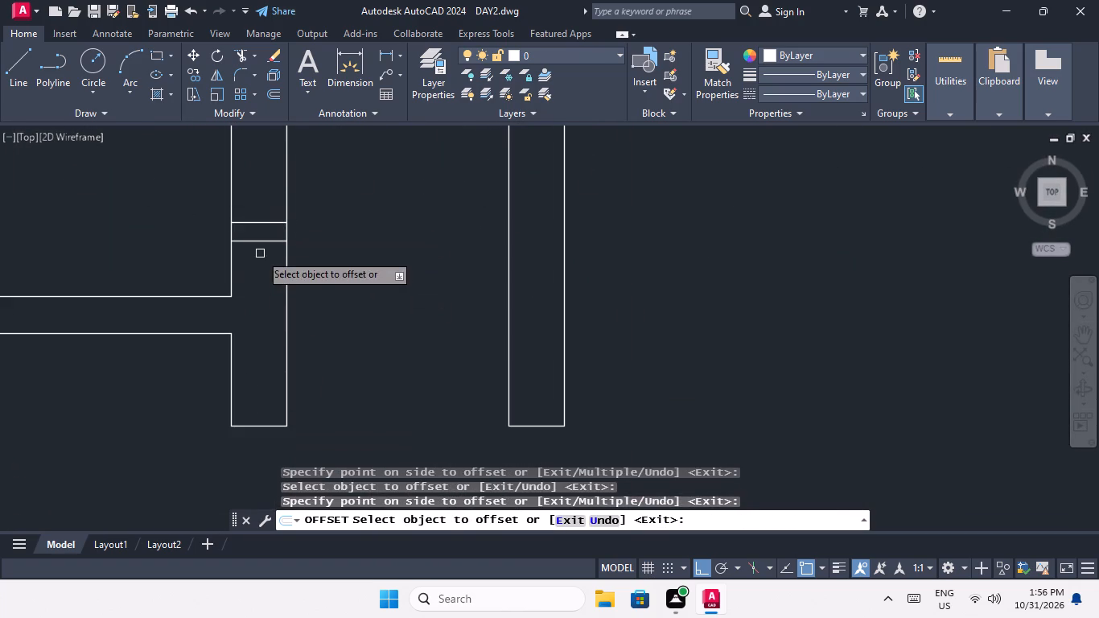
scroll(260, 253, down, 1)
middle_drag(277, 265, 158, 343)
scroll(512, 286, up, 2)
drag(489, 295, 488, 280)
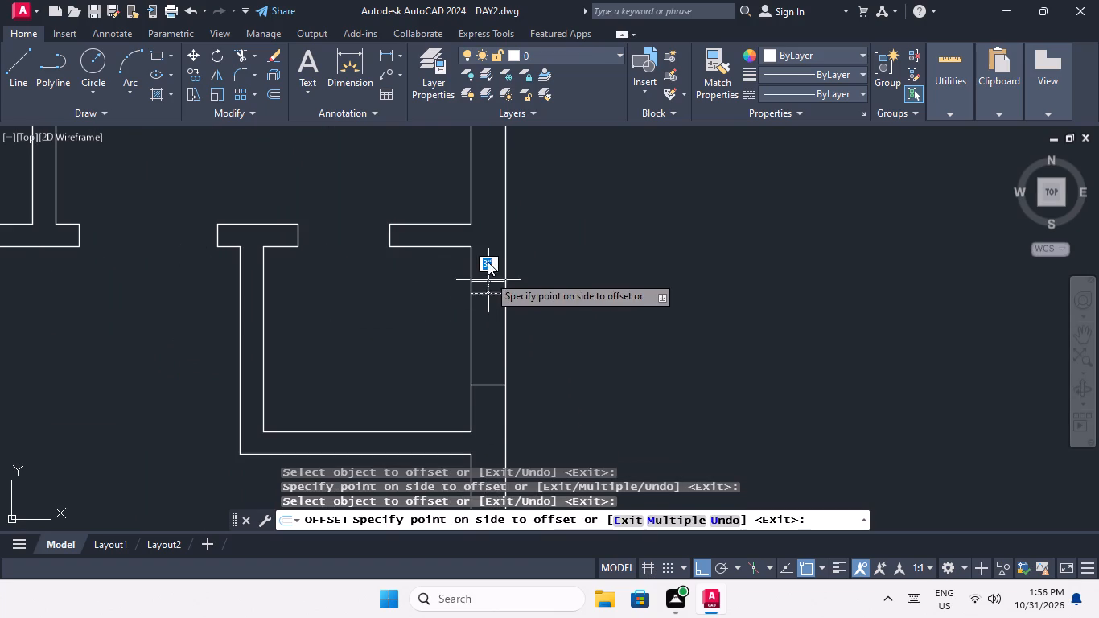
click(488, 262)
click(494, 275)
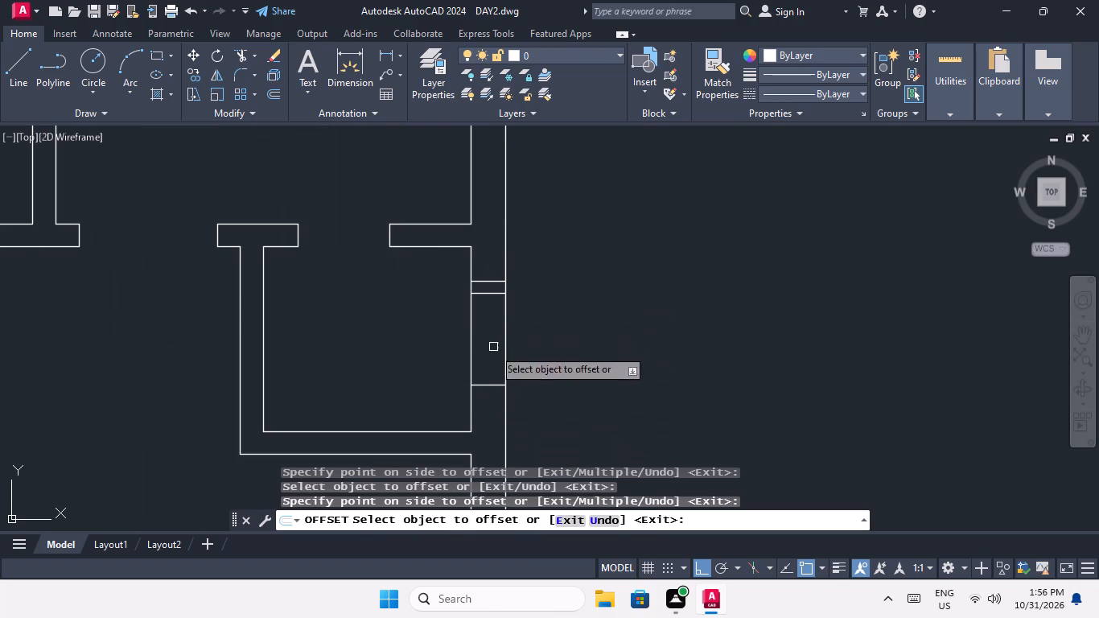
drag(493, 388, 492, 398)
click(492, 412)
Offset the small-room opening's upper line 3" upward and its lower line 3" downward in the sixth plan's top-row right unit.
scroll(498, 356, down, 2)
middle_drag(512, 354, 525, 422)
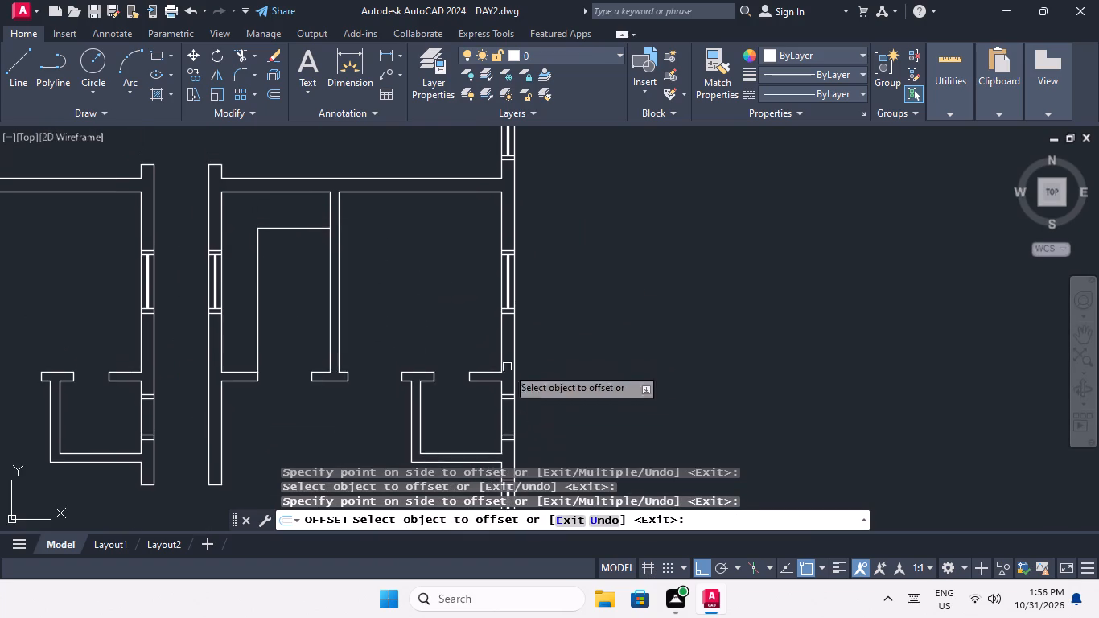
scroll(452, 293, down, 1)
middle_drag(454, 301, 481, 365)
scroll(517, 178, up, 4)
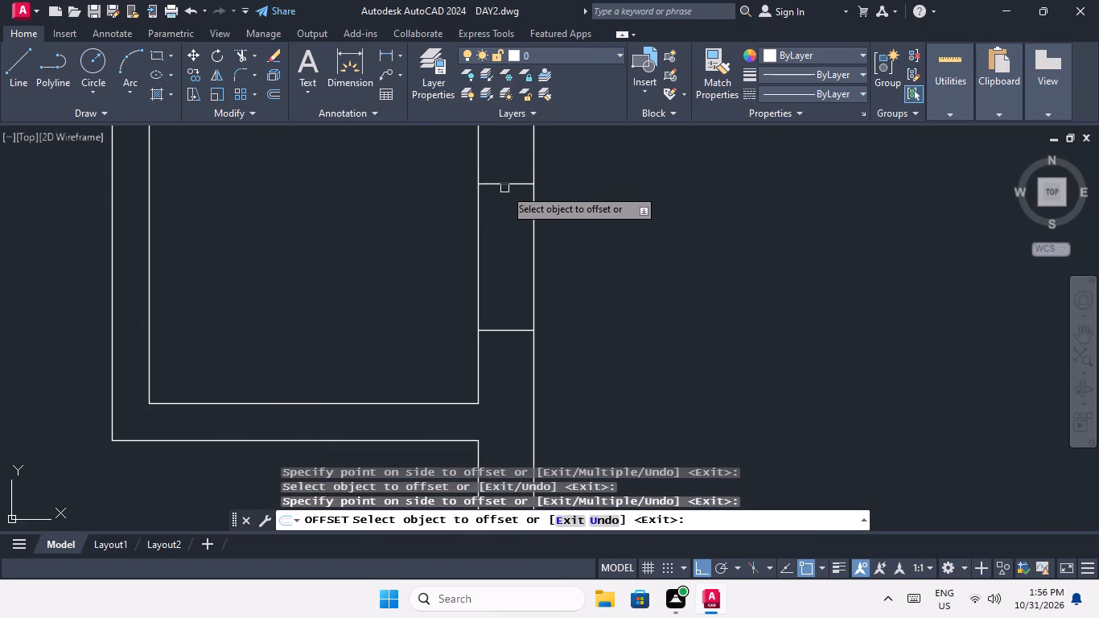
click(506, 183)
click(505, 121)
middle_drag(517, 201, 512, 333)
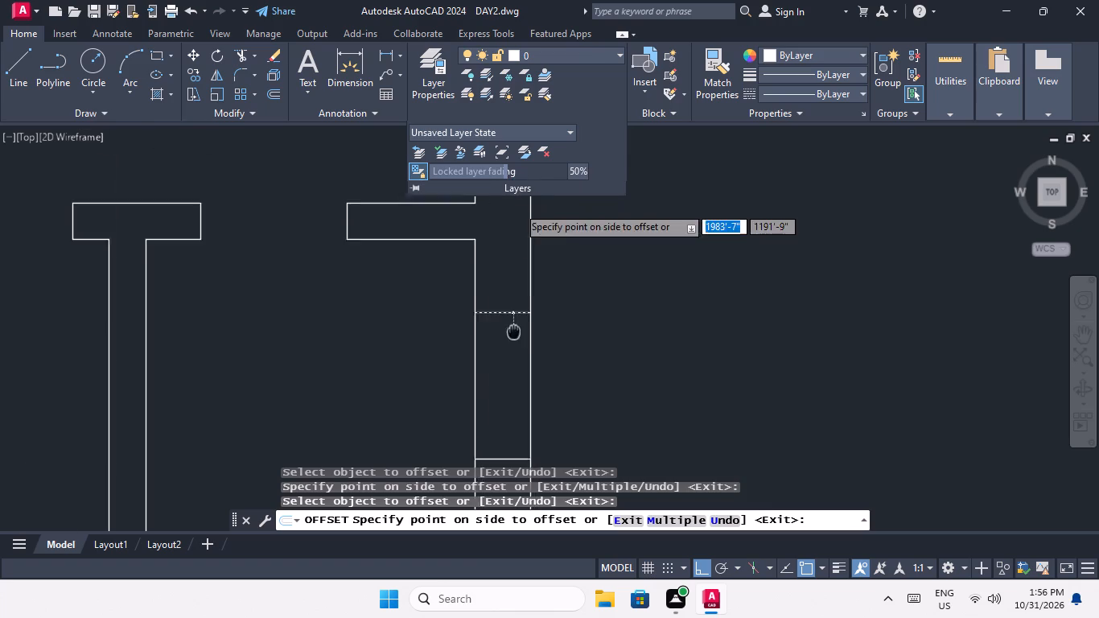
middle_drag(512, 333, 510, 349)
click(500, 308)
scroll(502, 282, down, 3)
middle_drag(508, 362, 504, 322)
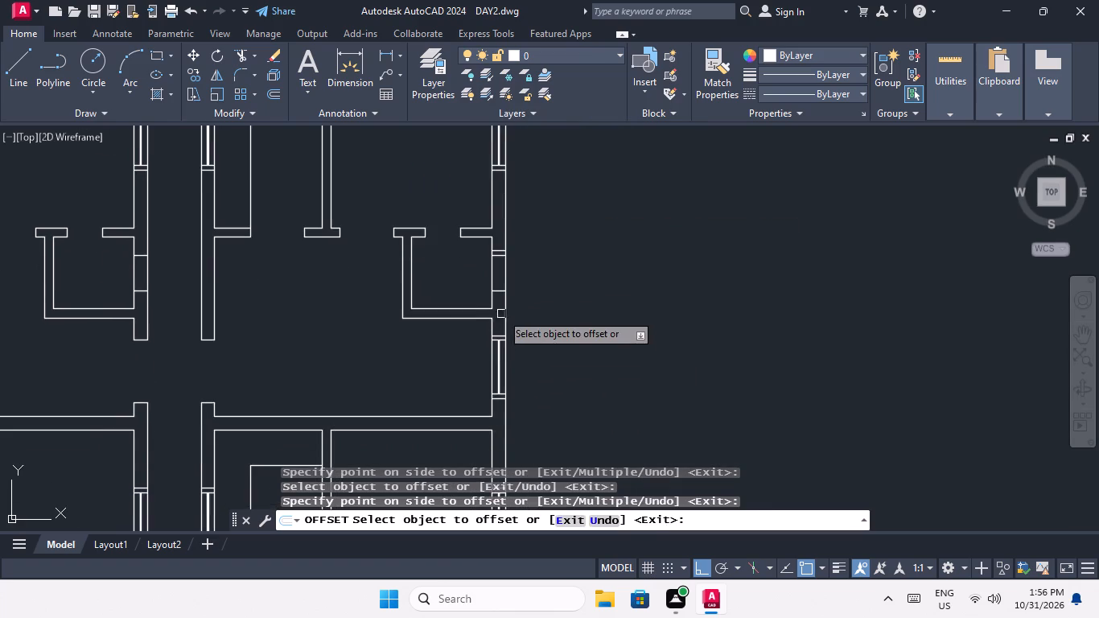
scroll(502, 301, up, 2)
drag(492, 279, 500, 311)
click(508, 332)
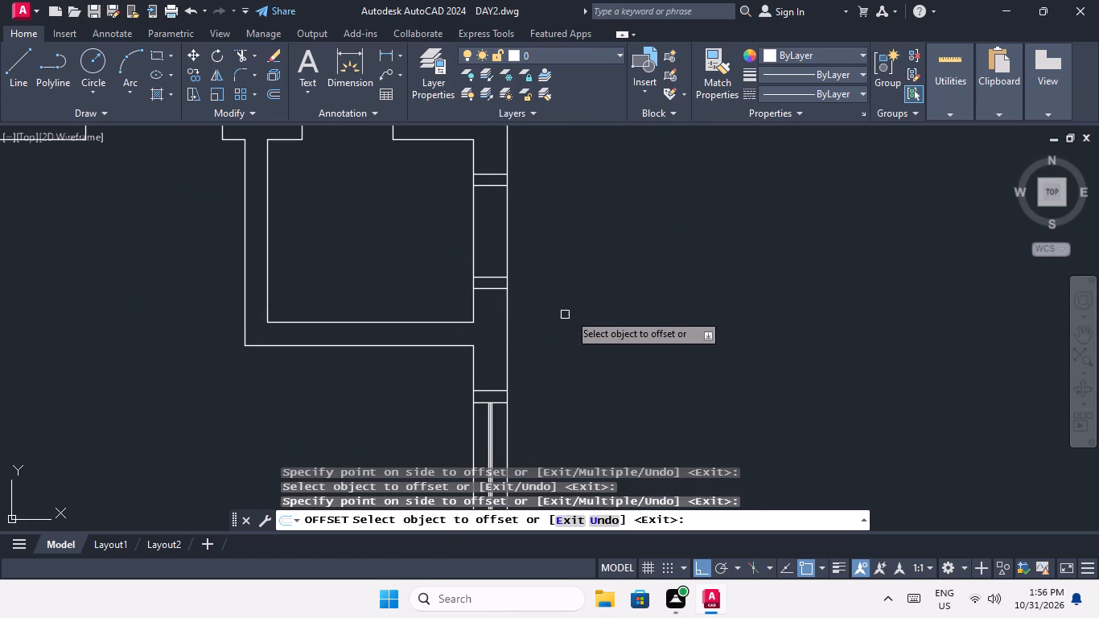
Offset the small-room opening's upper line 3" upward and its lower line 3" downward in the sixth plan's top-row left unit.
middle_drag(587, 300, 742, 316)
scroll(740, 318, down, 2)
middle_drag(527, 315, 619, 334)
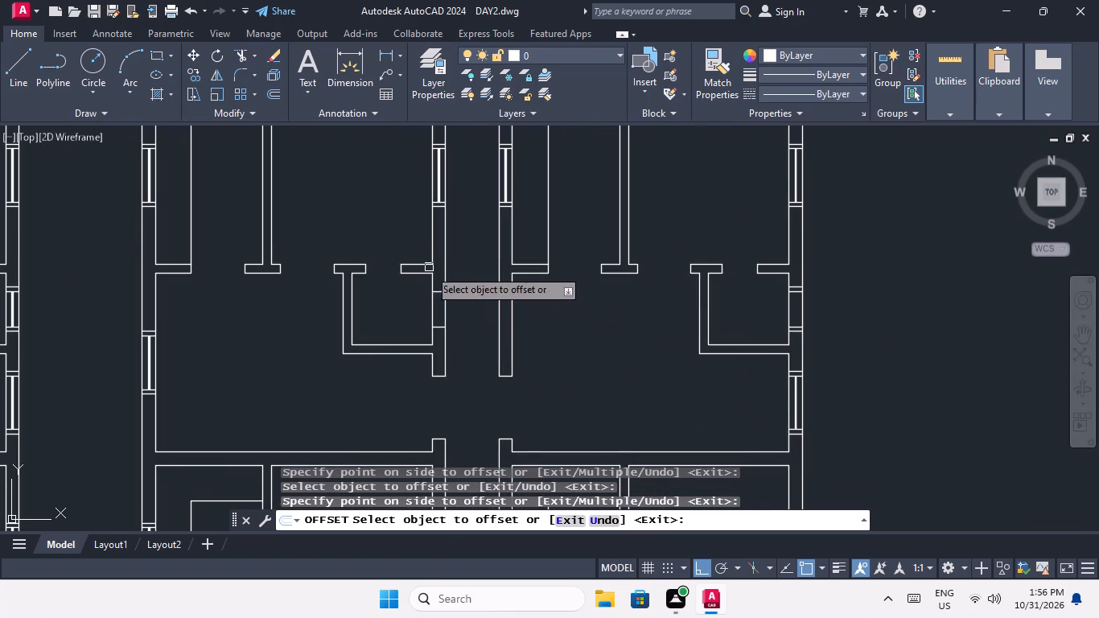
scroll(439, 299, up, 3)
drag(435, 270, 437, 259)
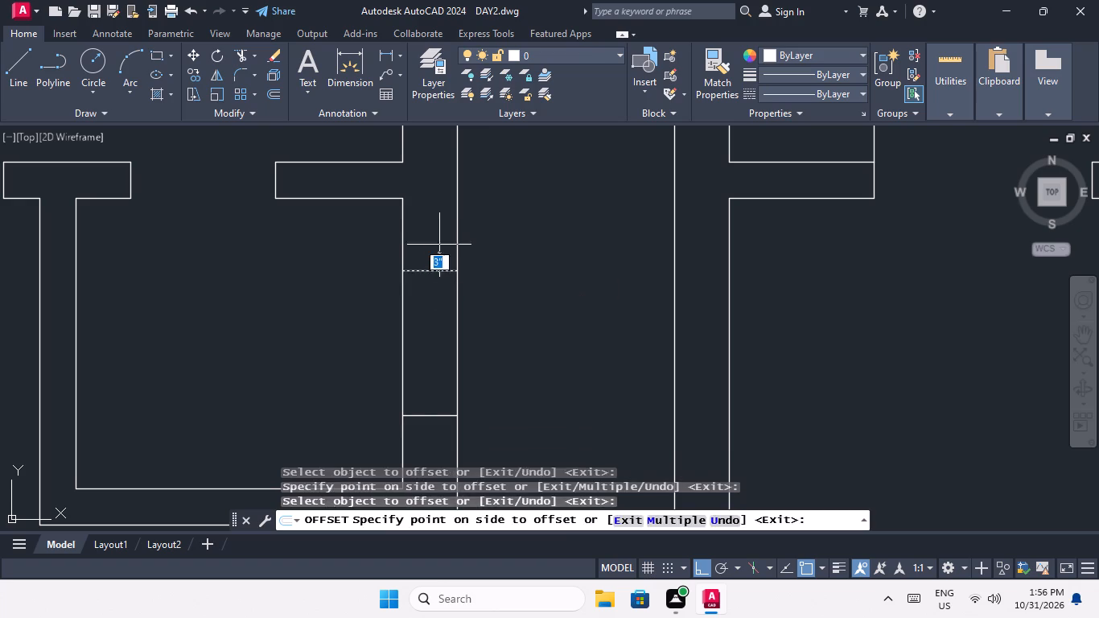
click(443, 216)
scroll(446, 231, down, 3)
scroll(453, 280, up, 3)
drag(414, 270, 415, 303)
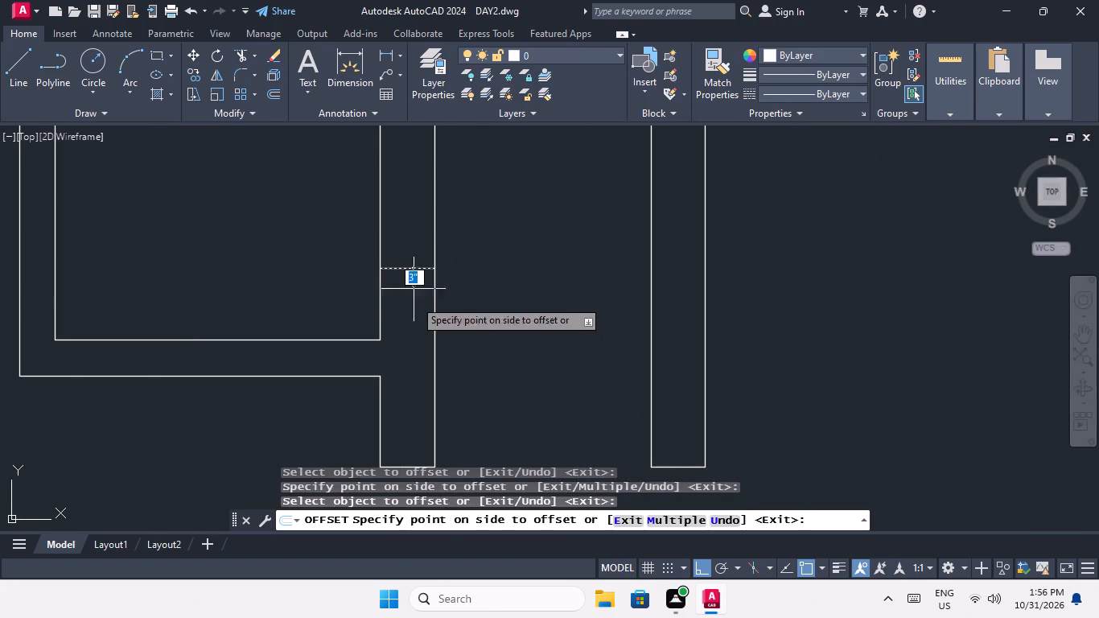
drag(415, 303, 415, 304)
click(415, 308)
scroll(416, 299, down, 4)
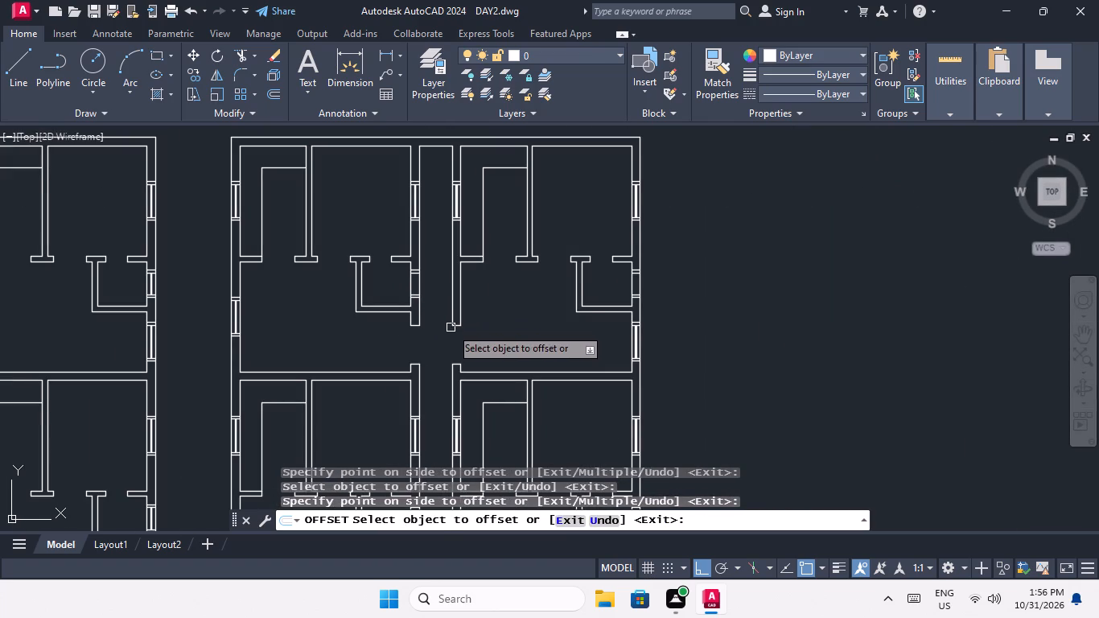
key(Escape)
key(Escape)
key(Escape)
key(Escape)
Draw a 2' vertical line between the midpoints of the small-room opening's inner lines in the sixth plan's top-row left unit.
key(l)
key(space)
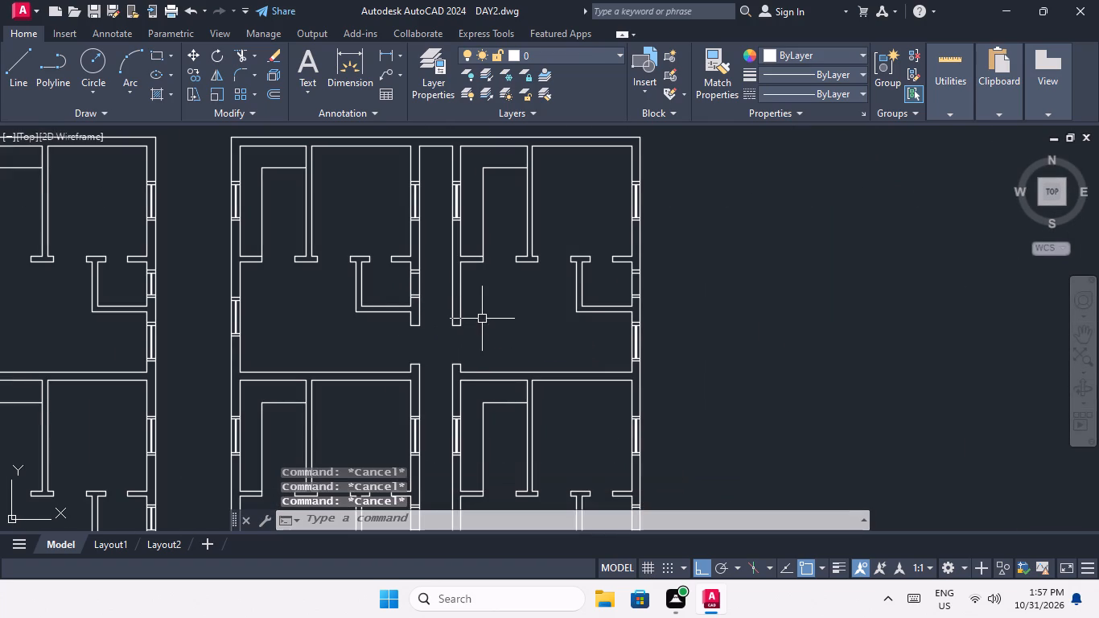
scroll(414, 289, up, 5)
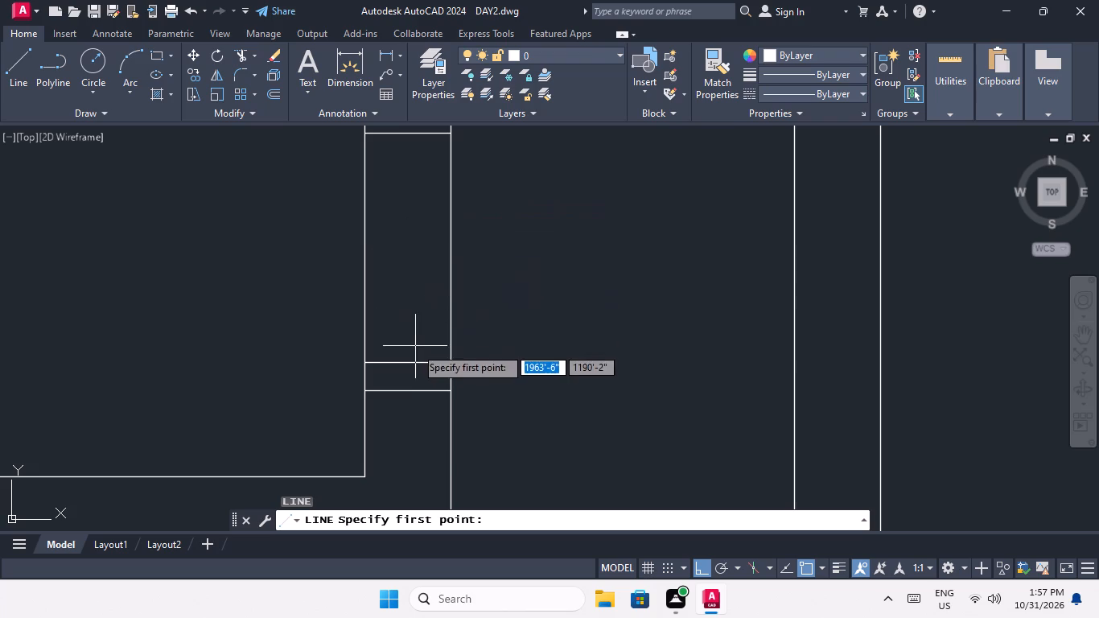
middle_click(416, 350)
middle_drag(413, 305, 422, 358)
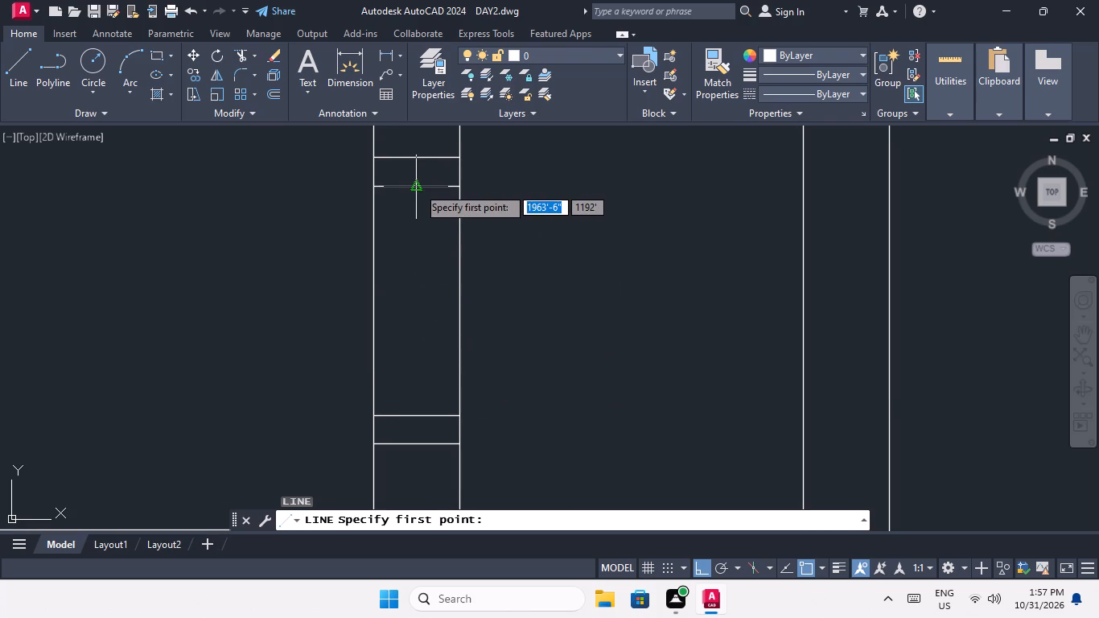
drag(418, 187, 425, 237)
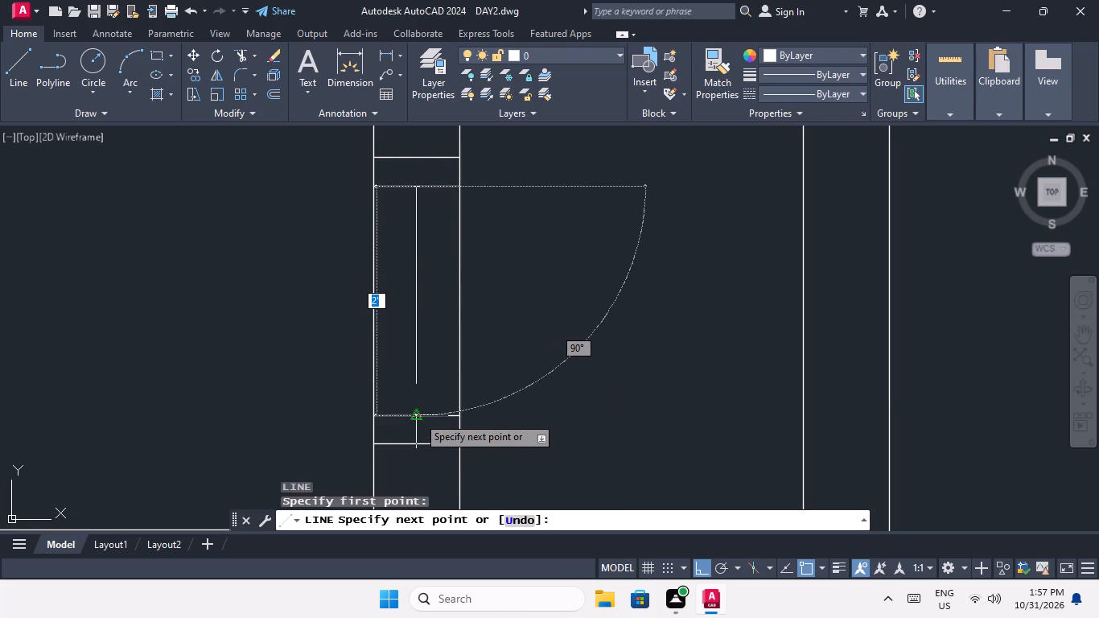
click(418, 415)
key(space)
Draw a vertical line between the midpoints of the small-room opening's inner lines in the sixth plan's top-row right unit.
scroll(449, 356, down, 4)
middle_drag(484, 368, 208, 370)
key(space)
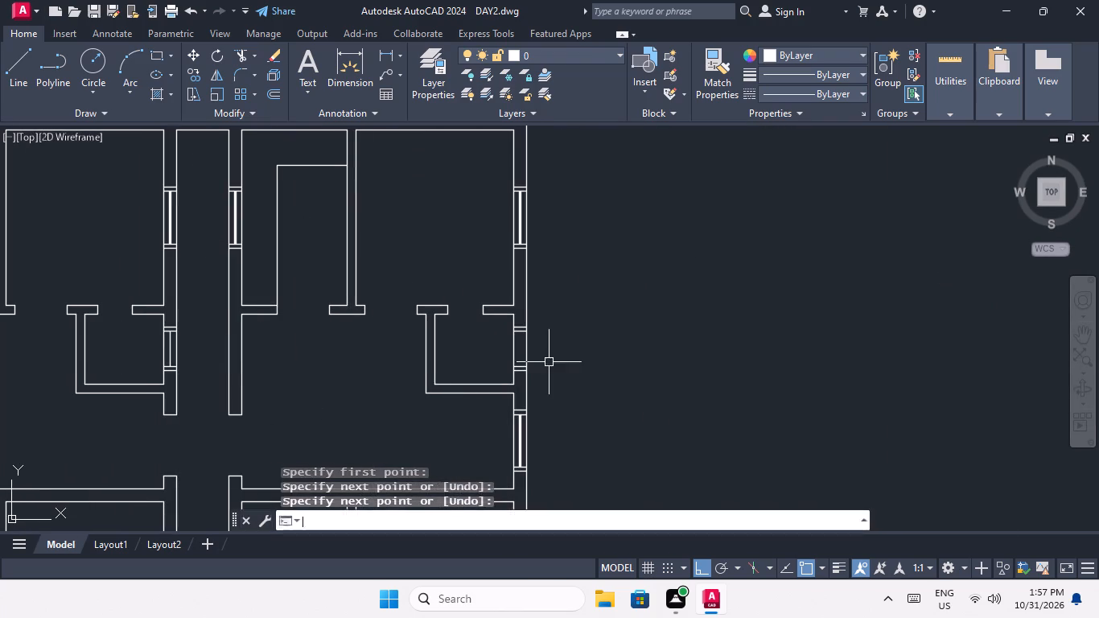
scroll(556, 337, up, 3)
middle_drag(492, 377, 496, 316)
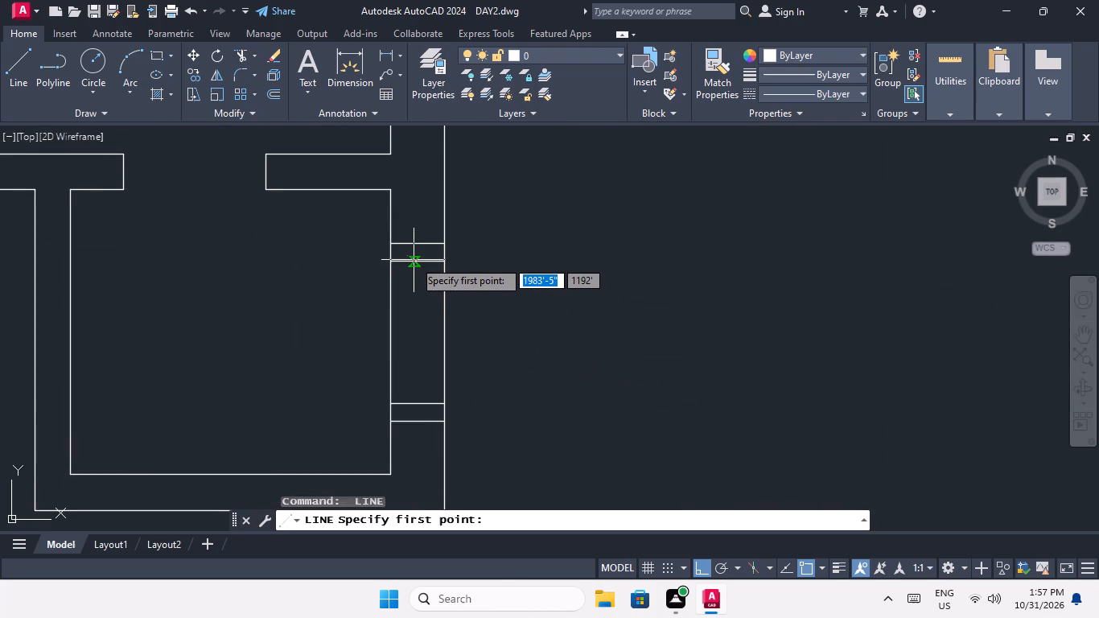
click(418, 262)
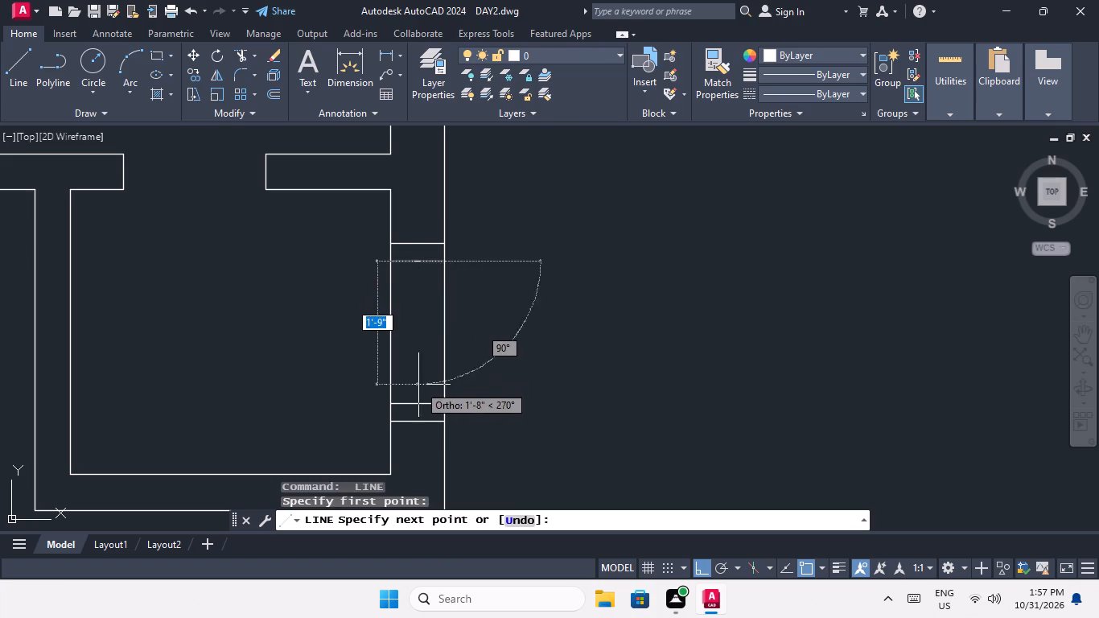
click(417, 405)
key(space)
Draw a vertical line between the midpoints of the small-room opening's inner lines in the sixth plan's second-from-top-row left unit.
scroll(430, 320, down, 4)
middle_drag(441, 347, 442, 345)
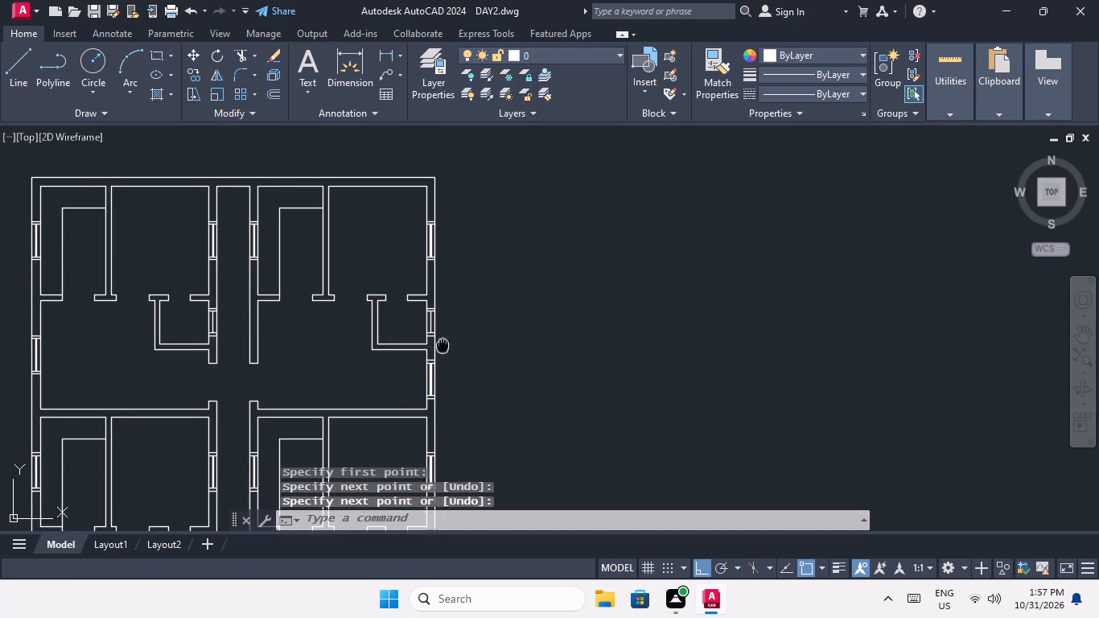
middle_drag(442, 345, 524, 225)
middle_drag(445, 344, 544, 260)
middle_drag(446, 364, 431, 275)
key(space)
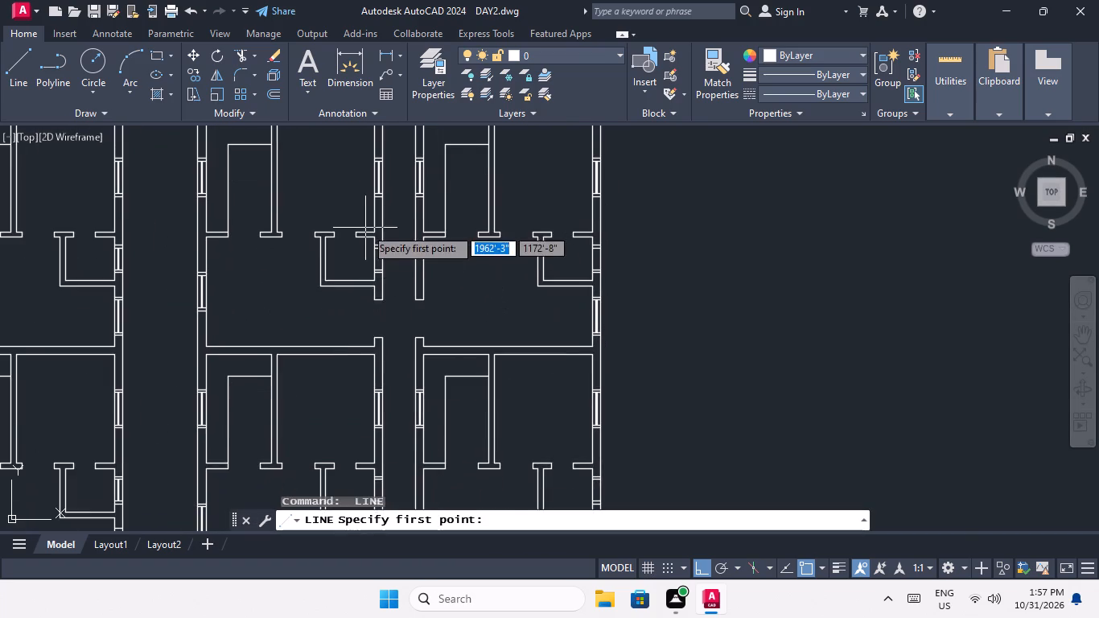
scroll(365, 227, up, 3)
drag(417, 312, 414, 327)
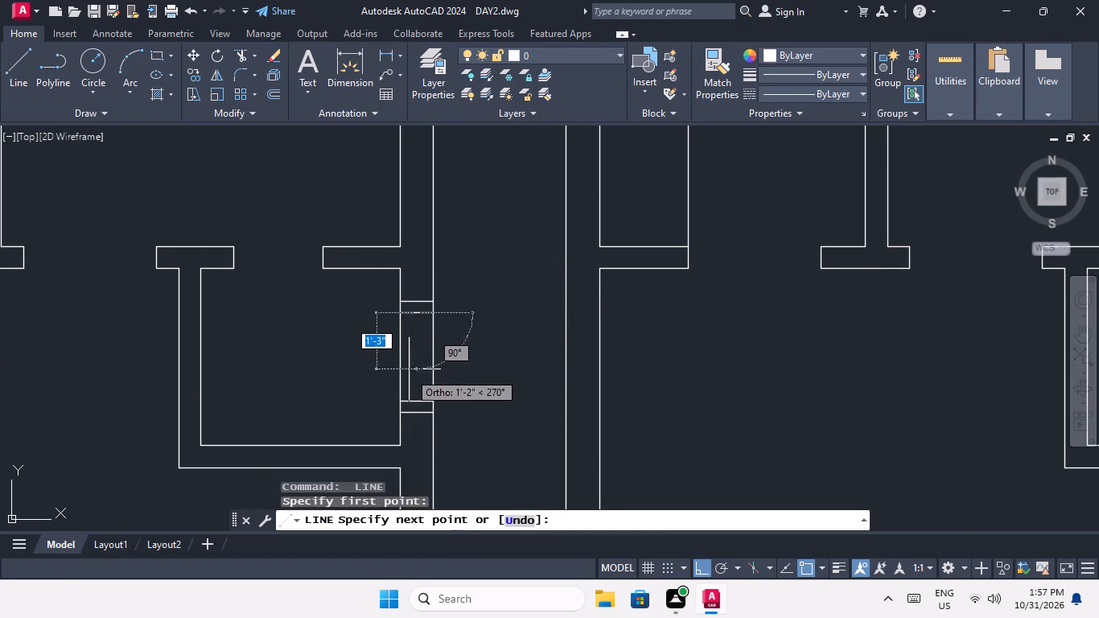
click(417, 401)
key(space)
Draw a 2' vertical line between the midpoints of the small-room opening's inner lines in the sixth plan's second-from-top-row right unit.
scroll(423, 324, down, 2)
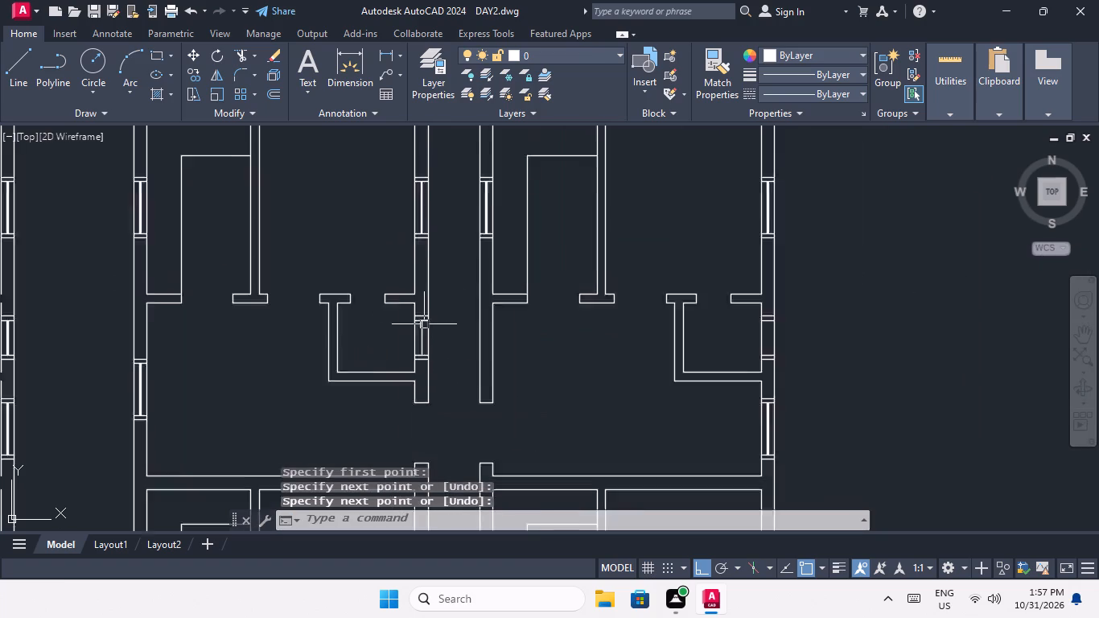
scroll(426, 325, down, 1)
middle_drag(449, 341, 307, 365)
key(space)
scroll(512, 358, up, 4)
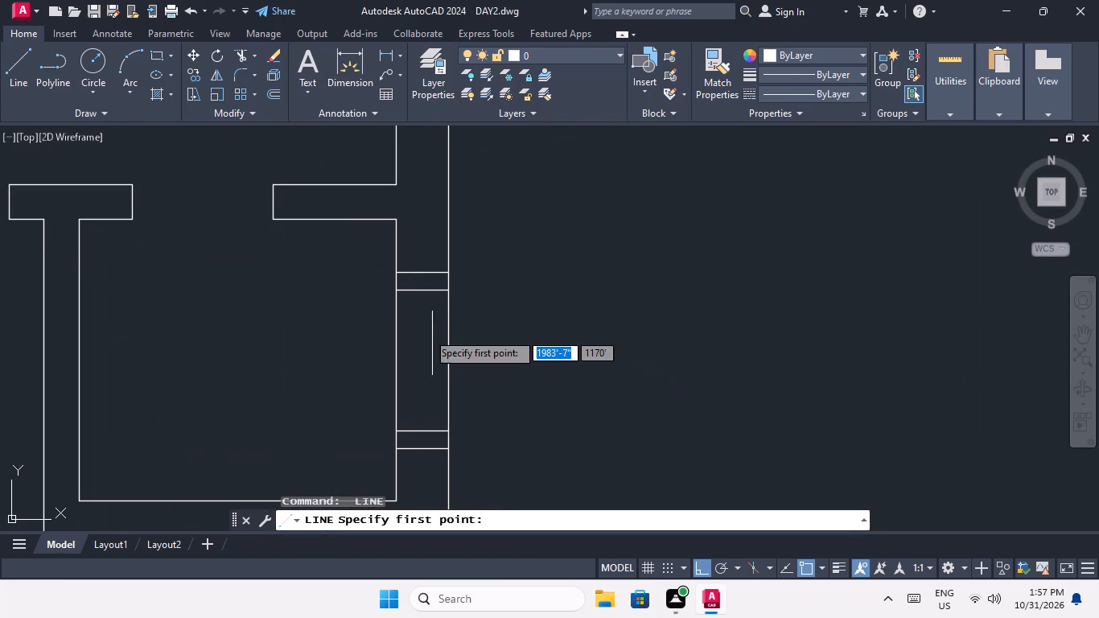
drag(420, 287, 420, 312)
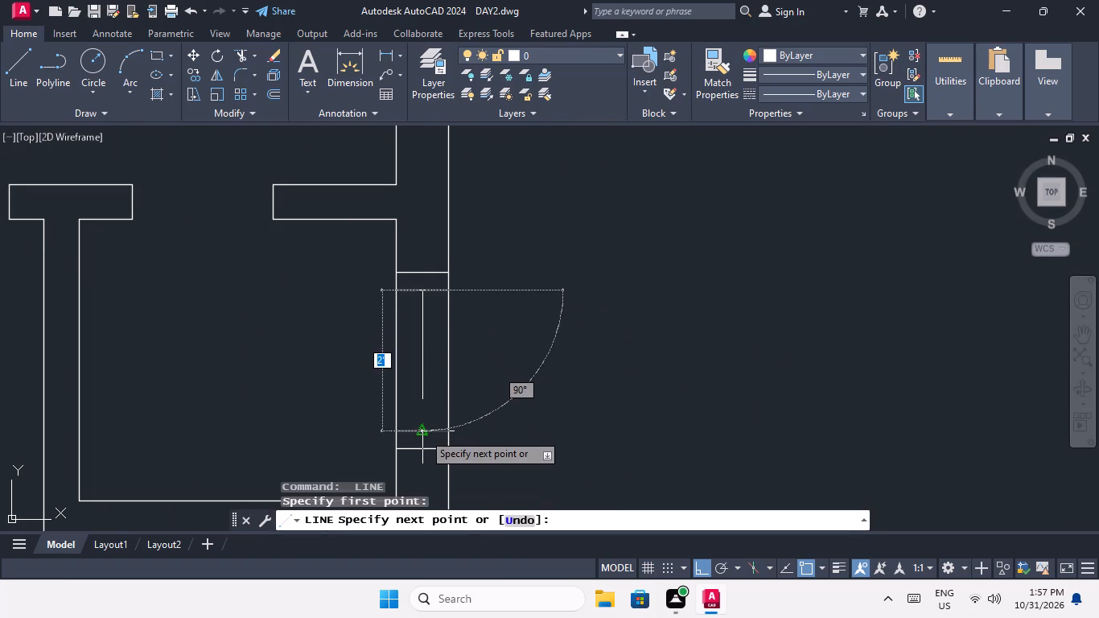
click(423, 433)
key(space)
Draw a vertical line between the midpoints of the small-room opening's inner lines in the sixth plan's third-from-top-row left unit.
scroll(450, 336, down, 3)
middle_drag(451, 356, 492, 211)
middle_drag(439, 381, 601, 257)
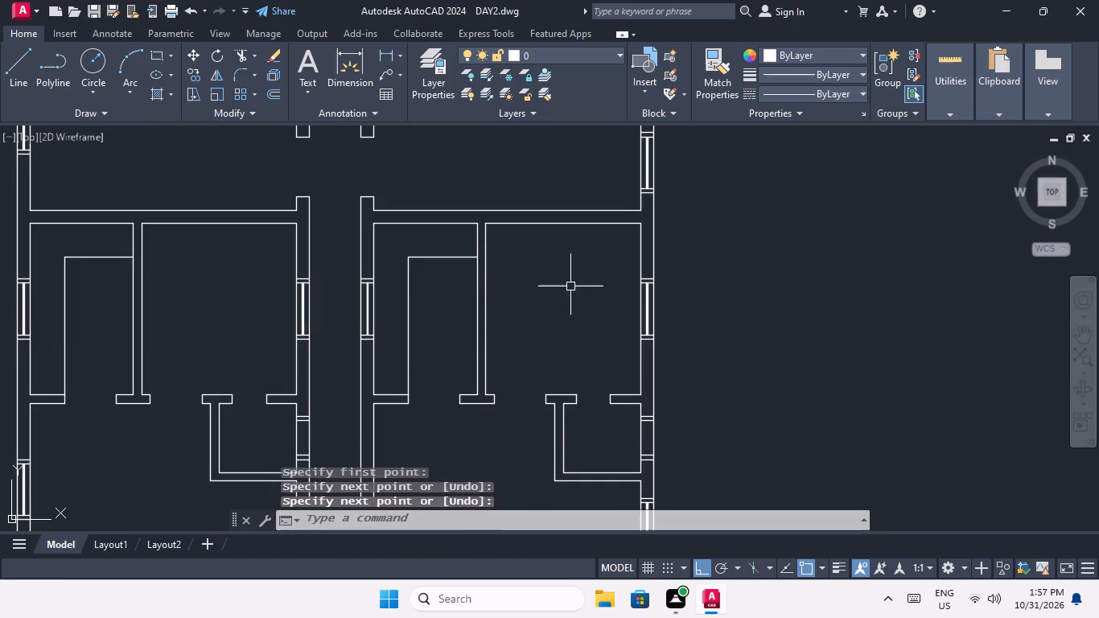
scroll(467, 353, down, 1)
middle_drag(464, 354, 519, 176)
scroll(425, 219, up, 4)
key(space)
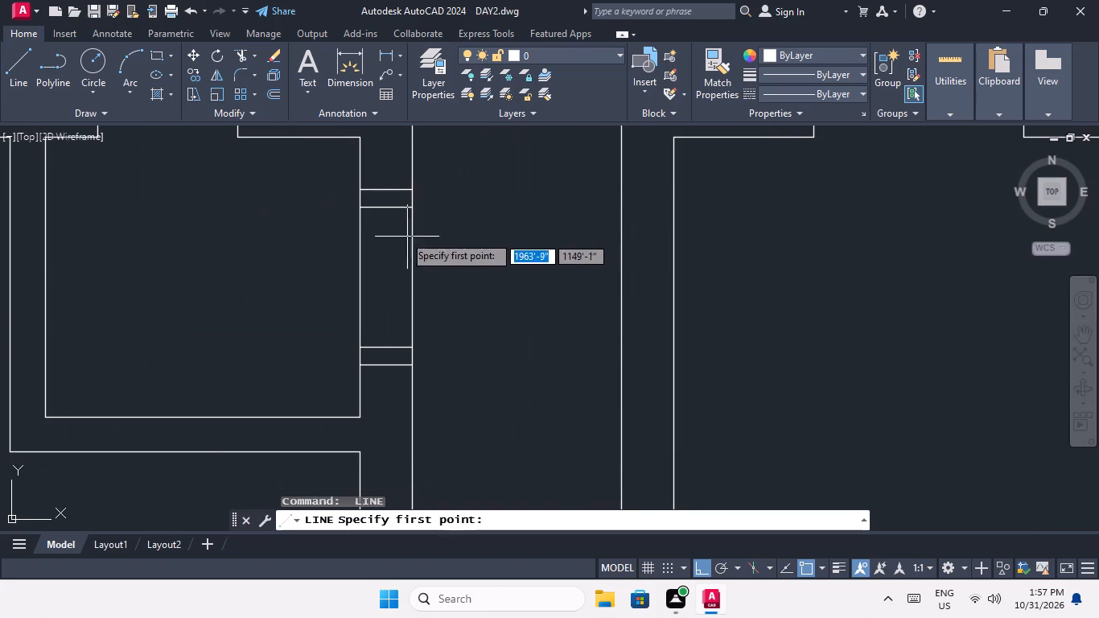
drag(387, 209, 387, 223)
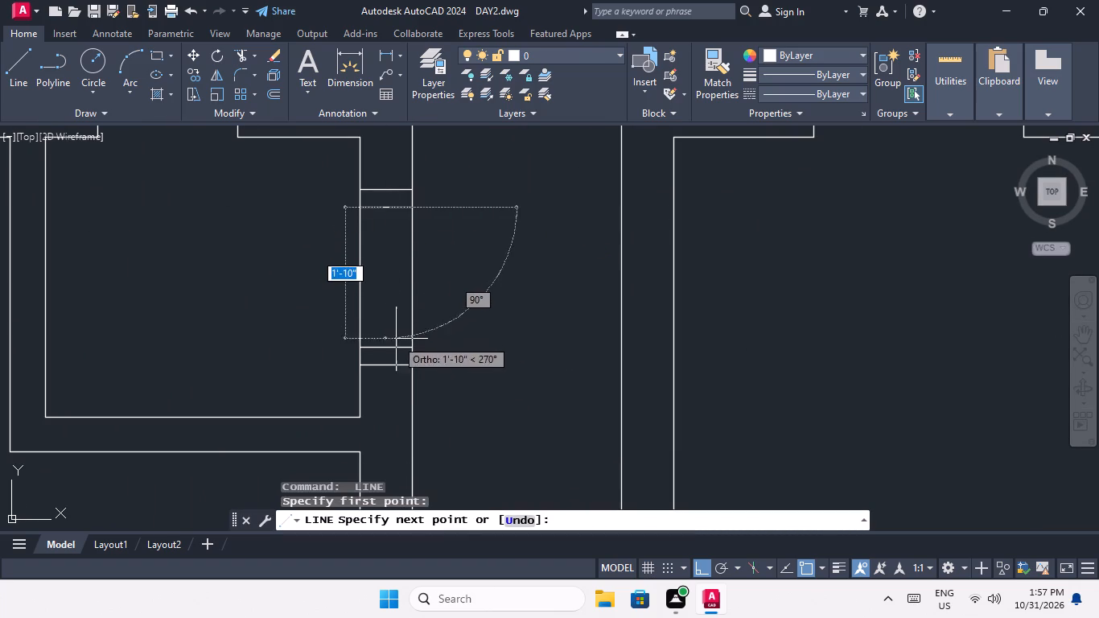
click(385, 352)
key(space)
Draw a vertical line between the midpoints of the small-room opening's inner lines in the sixth plan's third-from-top-row right unit.
scroll(437, 306, down, 3)
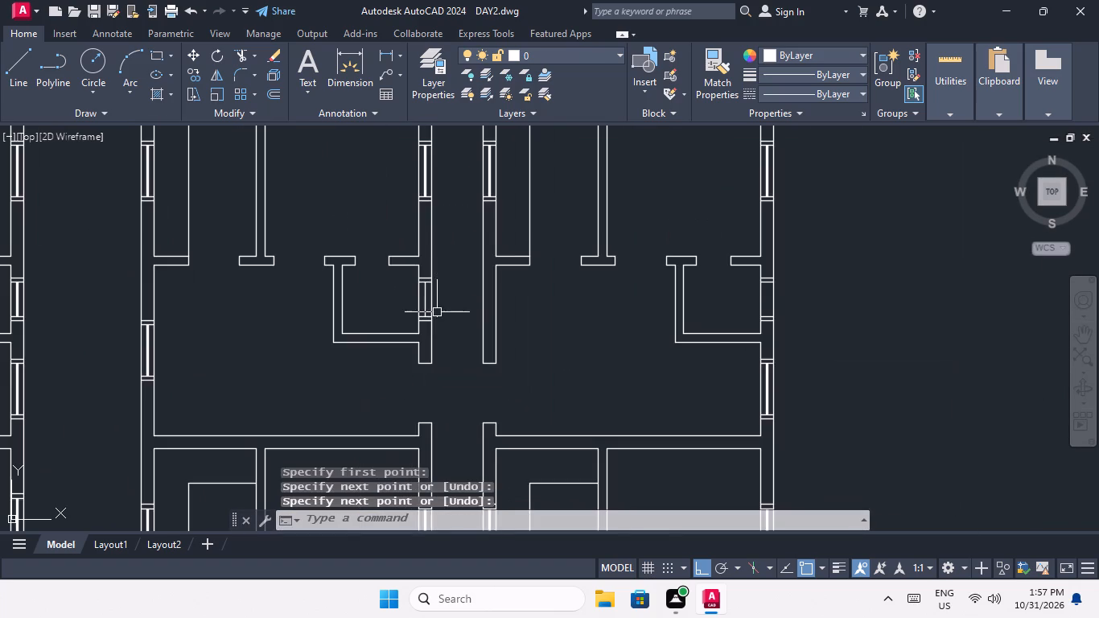
scroll(436, 313, up, 3)
middle_drag(475, 303, 394, 350)
scroll(377, 325, down, 2)
middle_drag(501, 329, 126, 389)
key(space)
scroll(513, 383, up, 3)
middle_drag(517, 379, 500, 311)
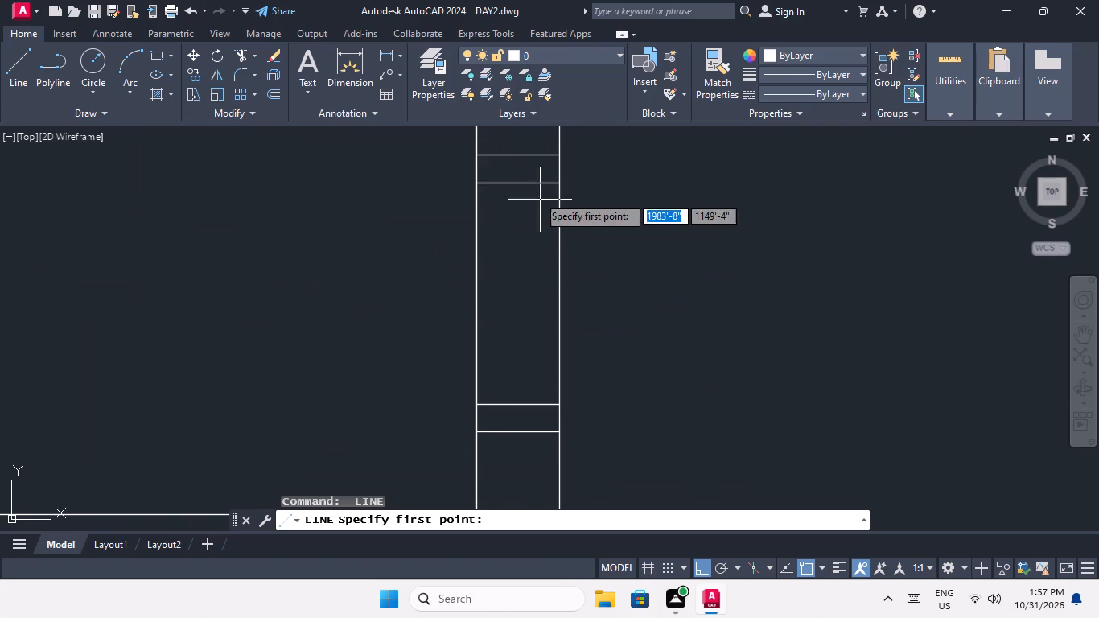
drag(519, 182, 521, 236)
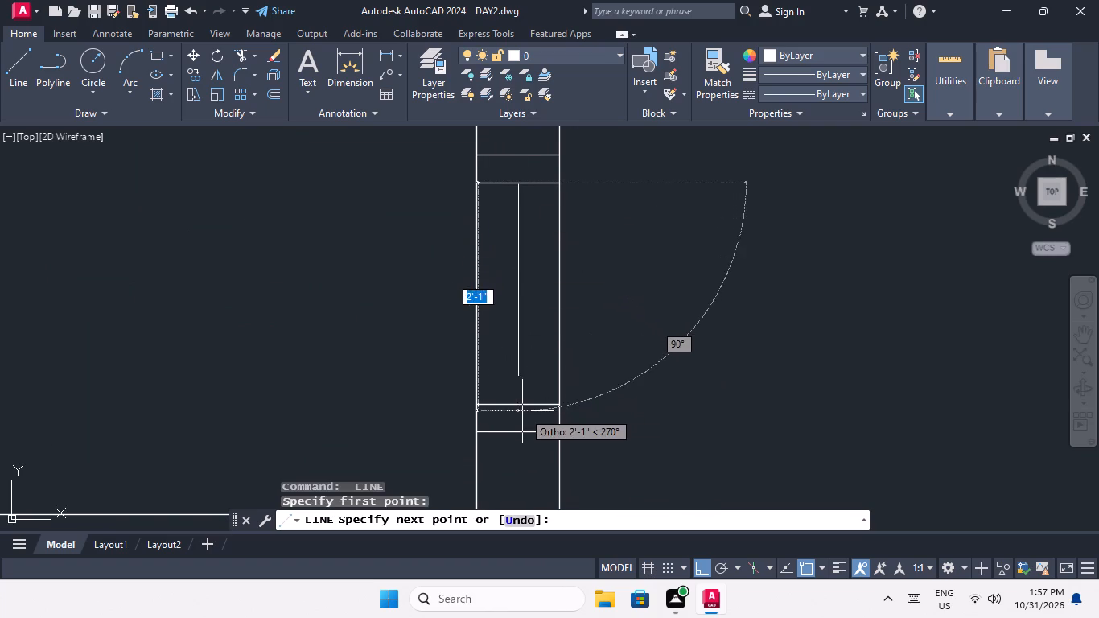
click(520, 406)
key(space)
Draw a vertical line between the midpoints of the small-room opening's inner lines in the sixth plan's bottom-row left unit.
scroll(533, 329, down, 4)
middle_drag(492, 369, 549, 286)
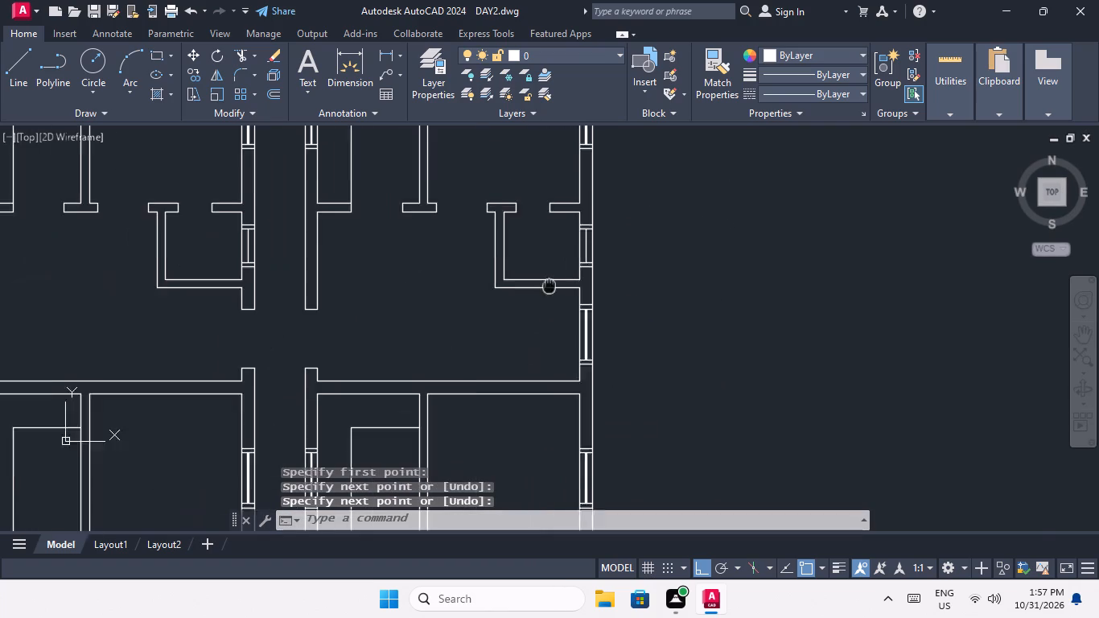
middle_drag(549, 286, 552, 281)
scroll(550, 280, down, 2)
middle_drag(464, 398, 467, 299)
scroll(441, 307, up, 3)
key(space)
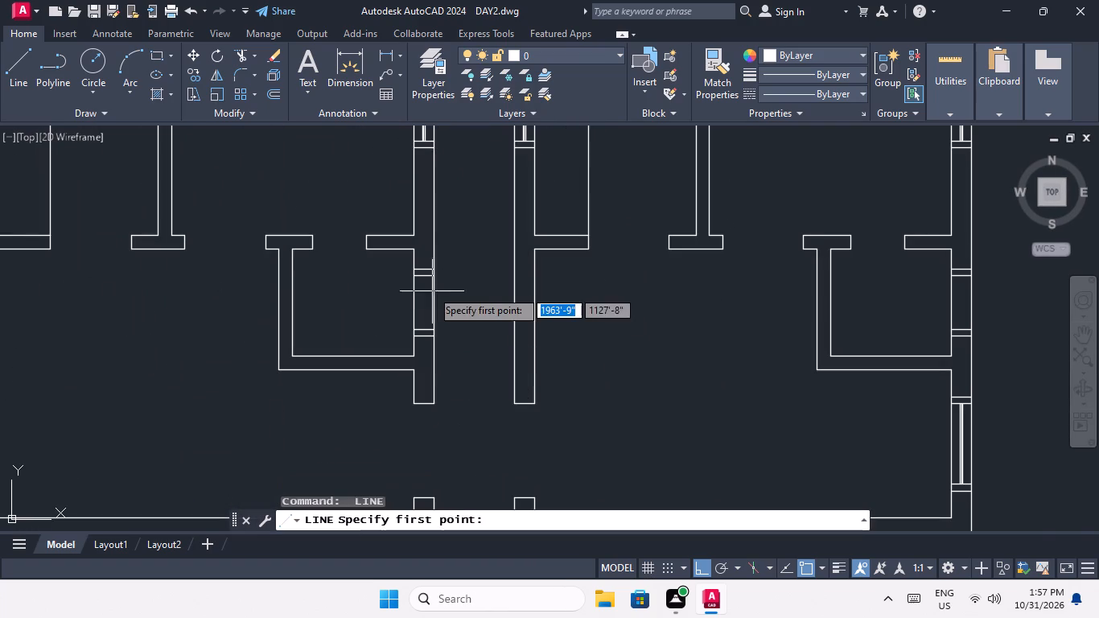
scroll(423, 279, up, 3)
drag(423, 269, 423, 278)
middle_drag(422, 398, 422, 394)
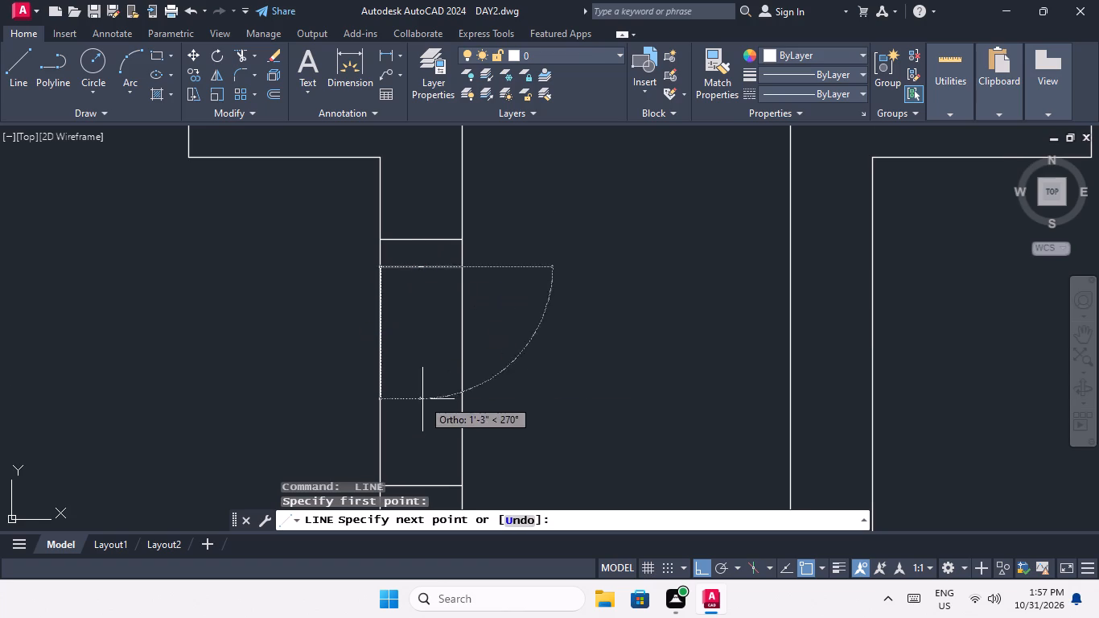
middle_drag(422, 394, 422, 236)
click(418, 328)
key(space)
Draw a 2' vertical line between the midpoints of the small-room opening's inner lines in the sixth plan's bottom-row right unit.
scroll(430, 318, down, 4)
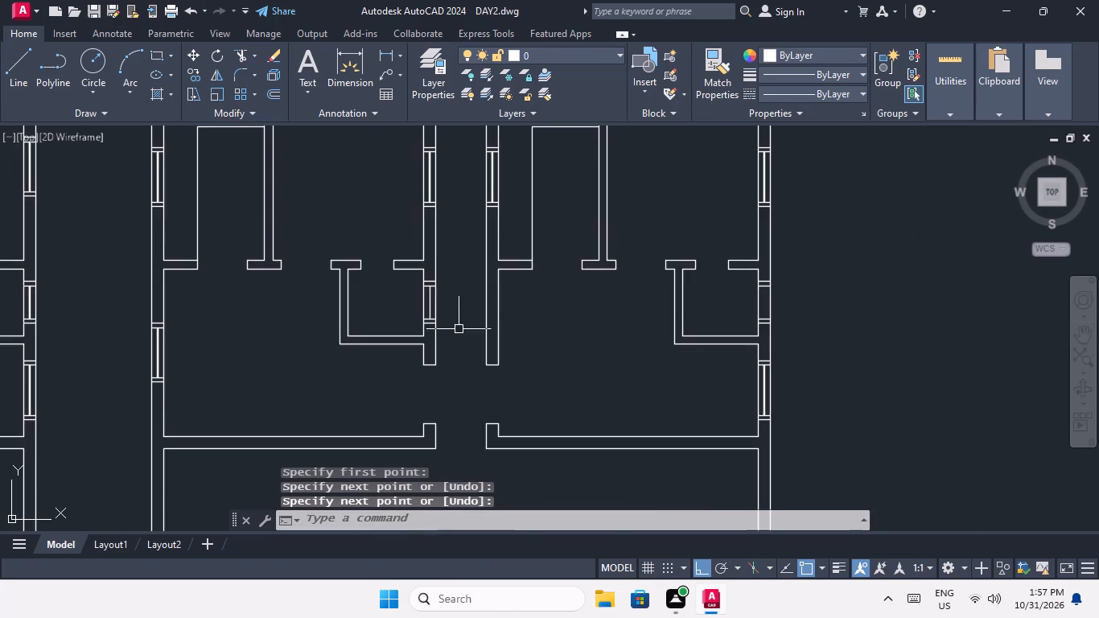
middle_drag(459, 329, 273, 413)
key(space)
scroll(591, 385, up, 3)
middle_drag(559, 378, 549, 313)
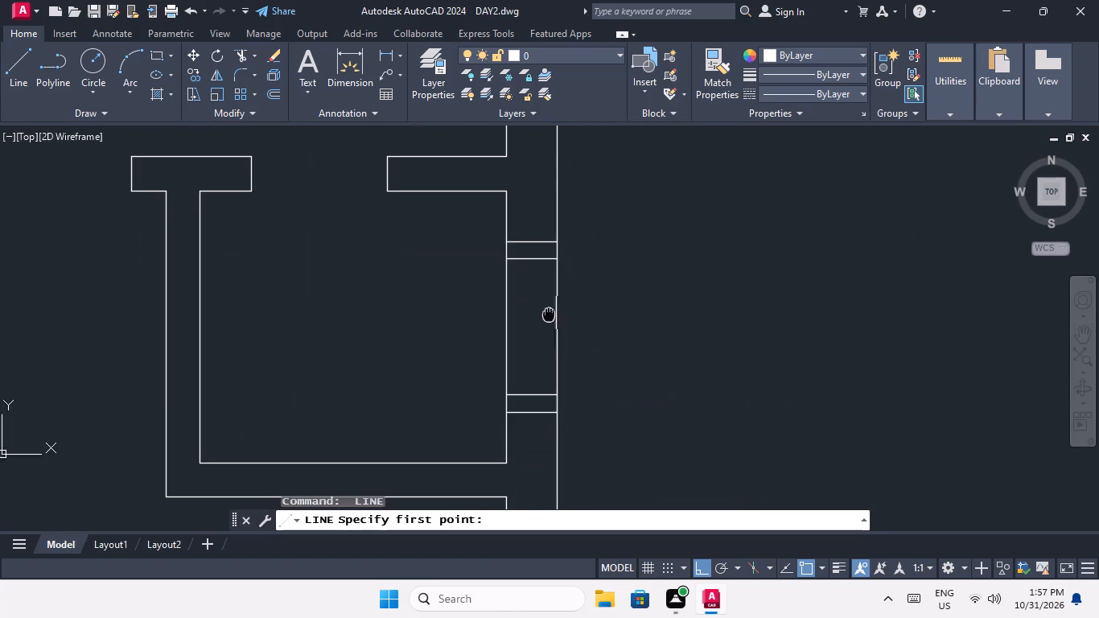
drag(531, 255, 531, 283)
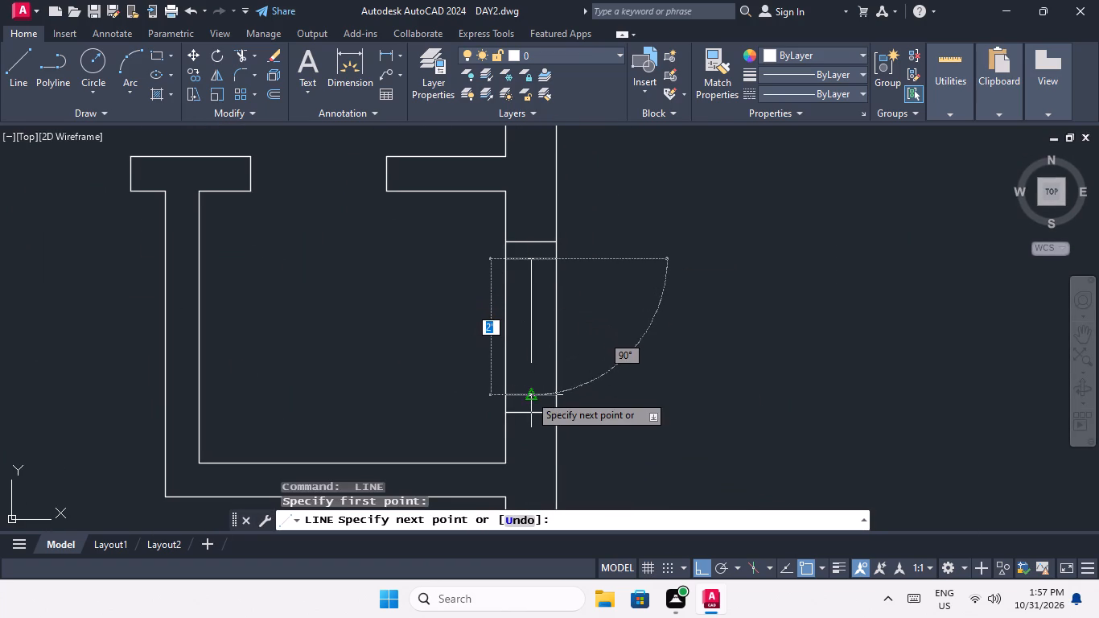
click(529, 396)
key(space)
scroll(545, 303, down, 3)
middle_drag(543, 345, 529, 410)
key(Escape)
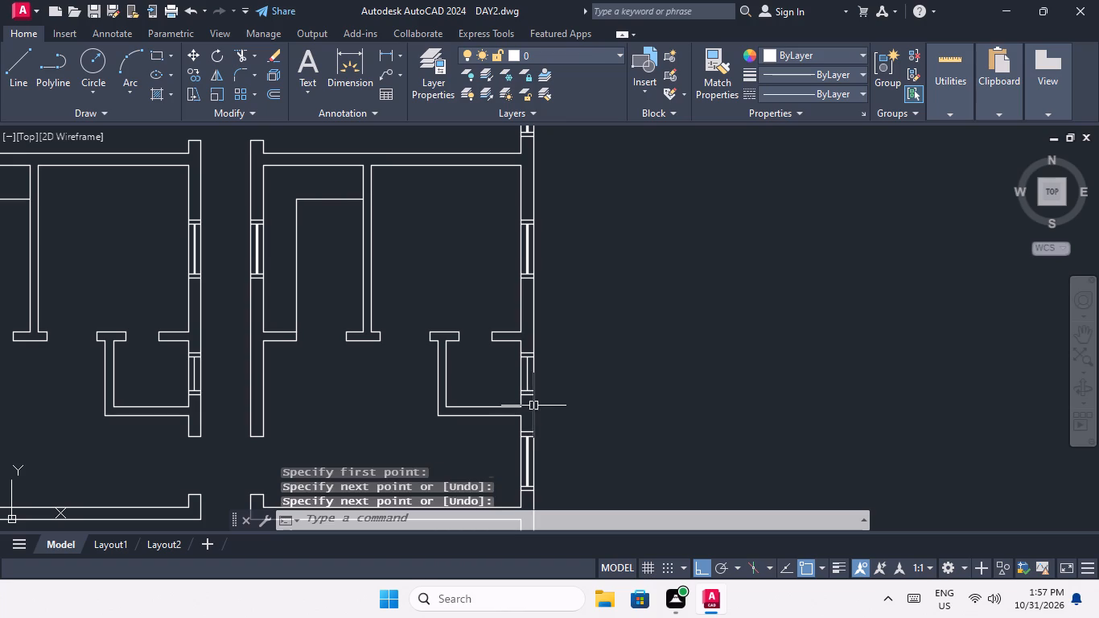
key(Escape)
key(Escape)
key(Escape)
key(Escape)
key(Escape)
Offset the small-room window's centre line 1/2" to both sides in the sixth plan's bottom-row left unit.
key(o)
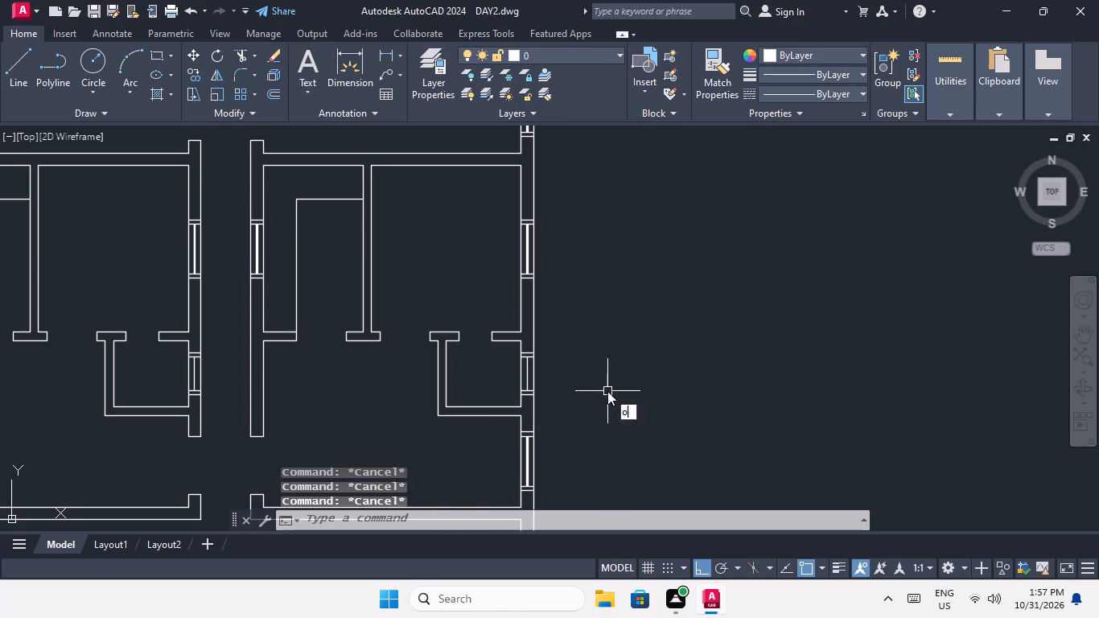
key(Return)
text(1/2")
key(Return)
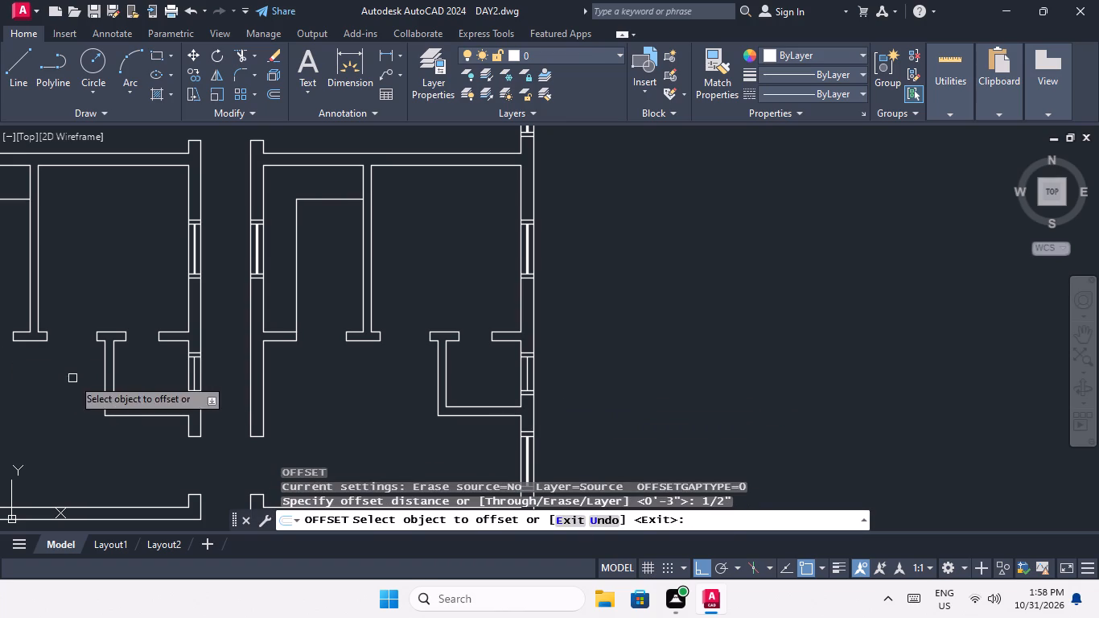
scroll(150, 369, up, 3)
middle_drag(211, 378, 213, 247)
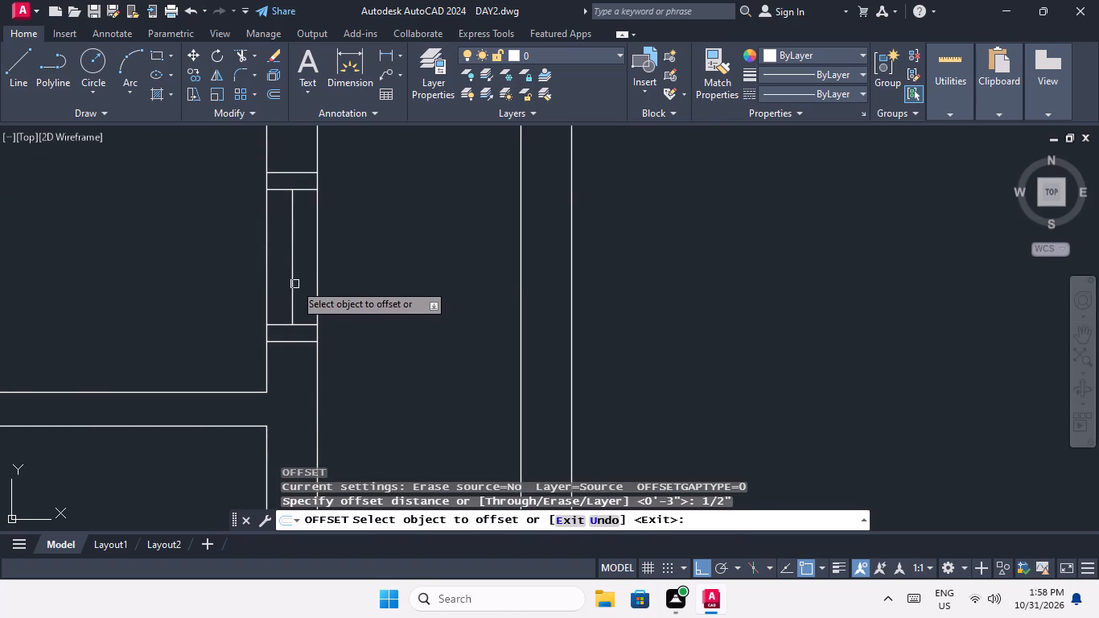
click(294, 282)
click(312, 281)
scroll(290, 299, up, 2)
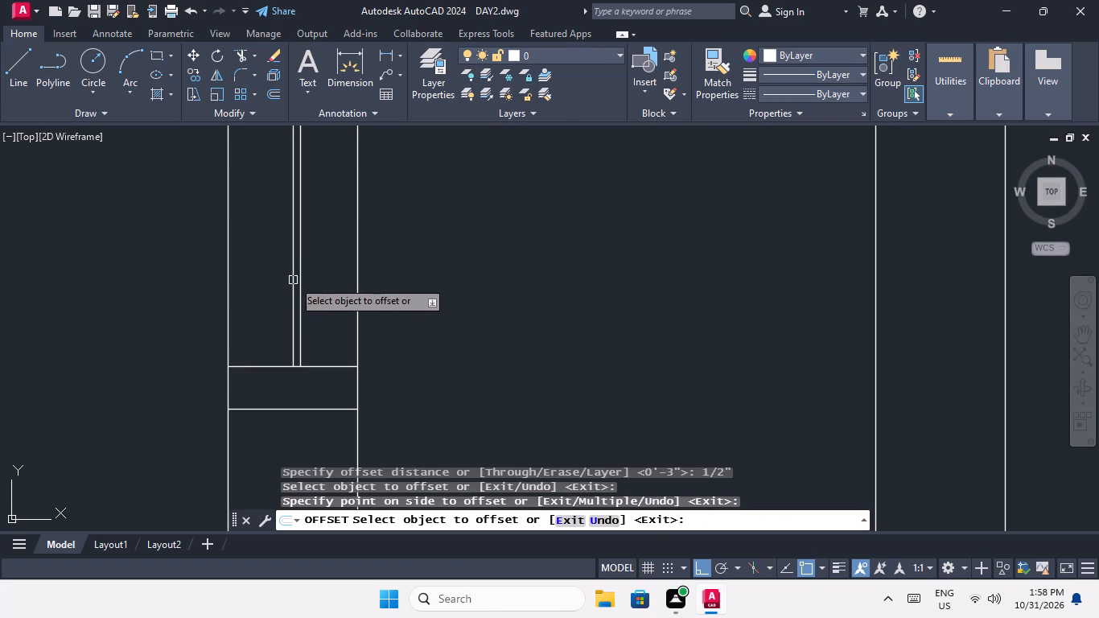
drag(293, 280, 264, 300)
click(253, 307)
Offset the small-room window's centre line 1/2" to both sides in the sixth plan's bottom-row right unit.
scroll(261, 292, down, 4)
middle_drag(370, 292, 208, 340)
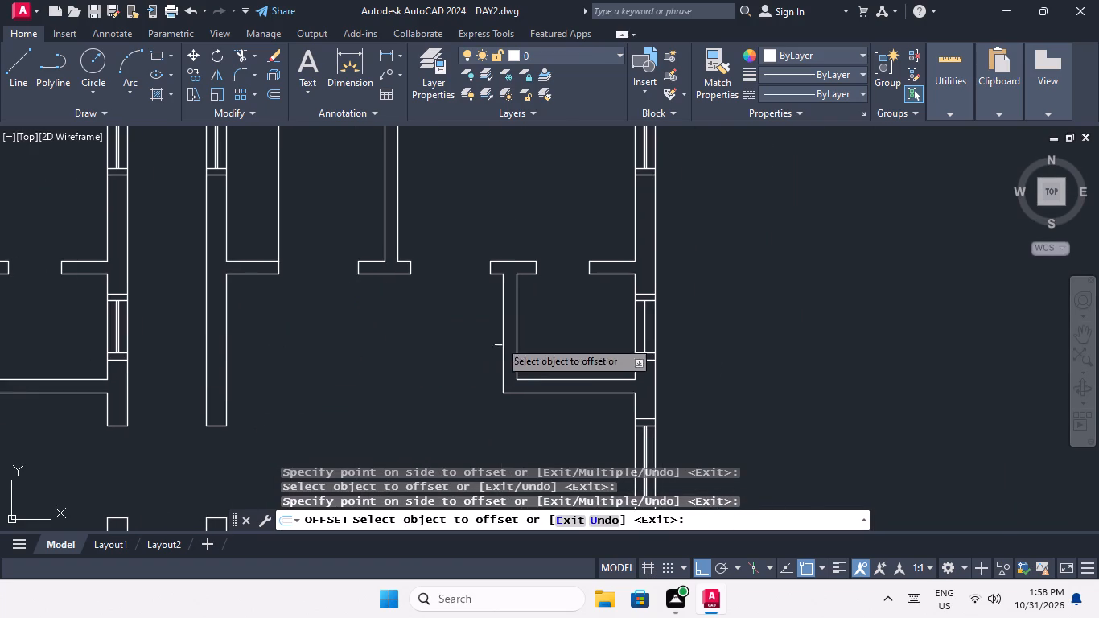
scroll(650, 328, up, 3)
drag(629, 338, 658, 333)
click(678, 328)
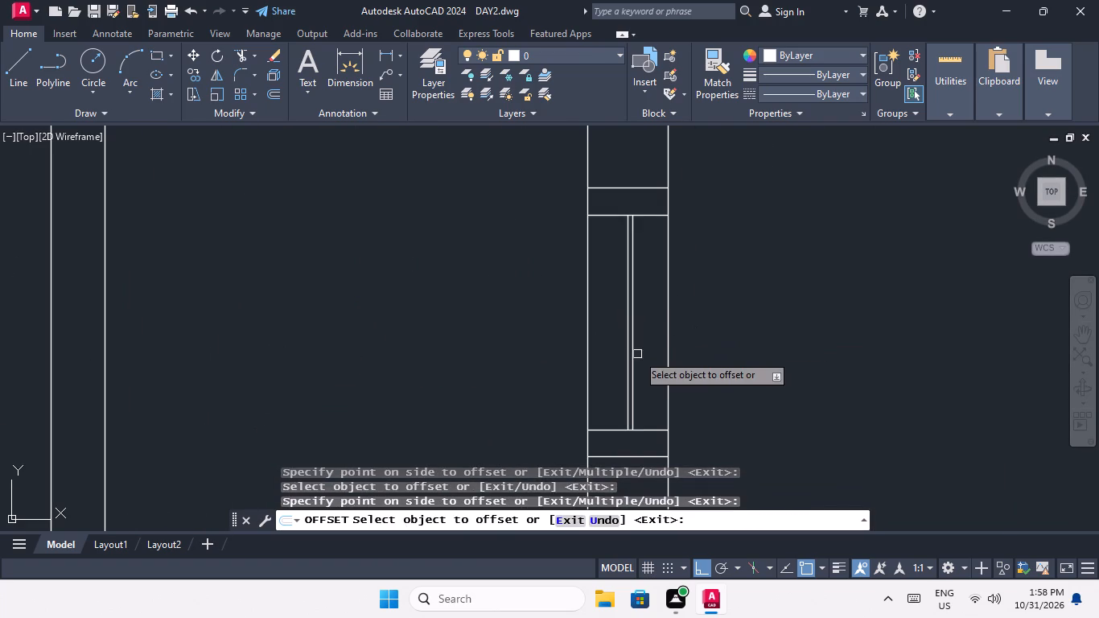
scroll(637, 354, up, 3)
drag(600, 352, 574, 364)
click(552, 373)
Offset the small-room window's centre line 1/2" to both sides in the sixth plan's third-from-top-row left unit.
scroll(557, 347, down, 4)
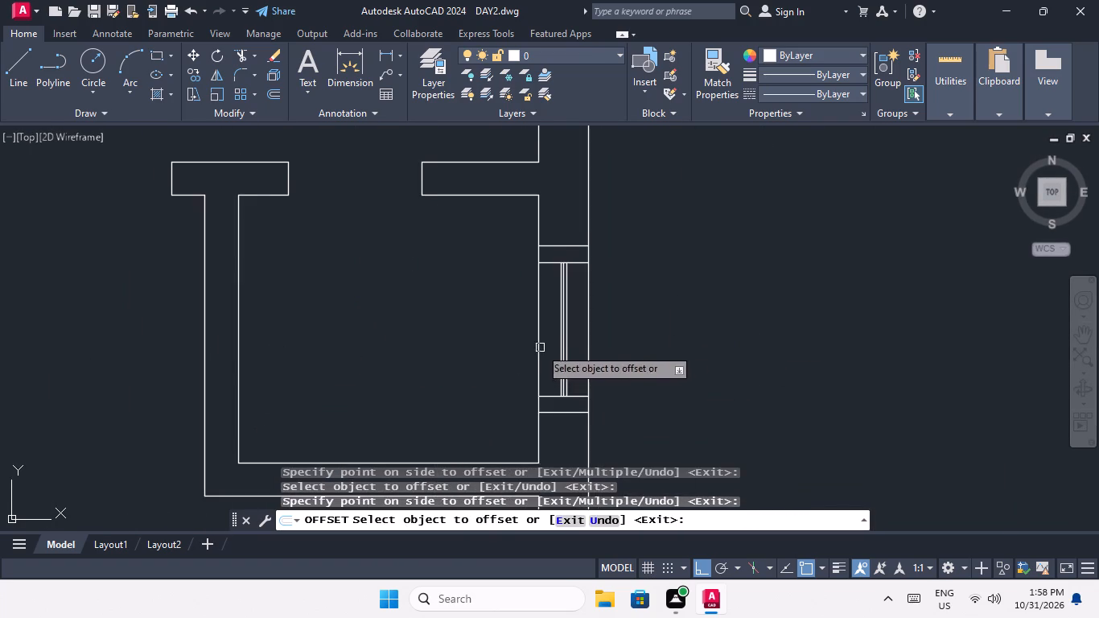
middle_drag(539, 347, 577, 393)
scroll(511, 335, down, 2)
middle_drag(509, 335, 522, 398)
middle_drag(402, 253, 425, 308)
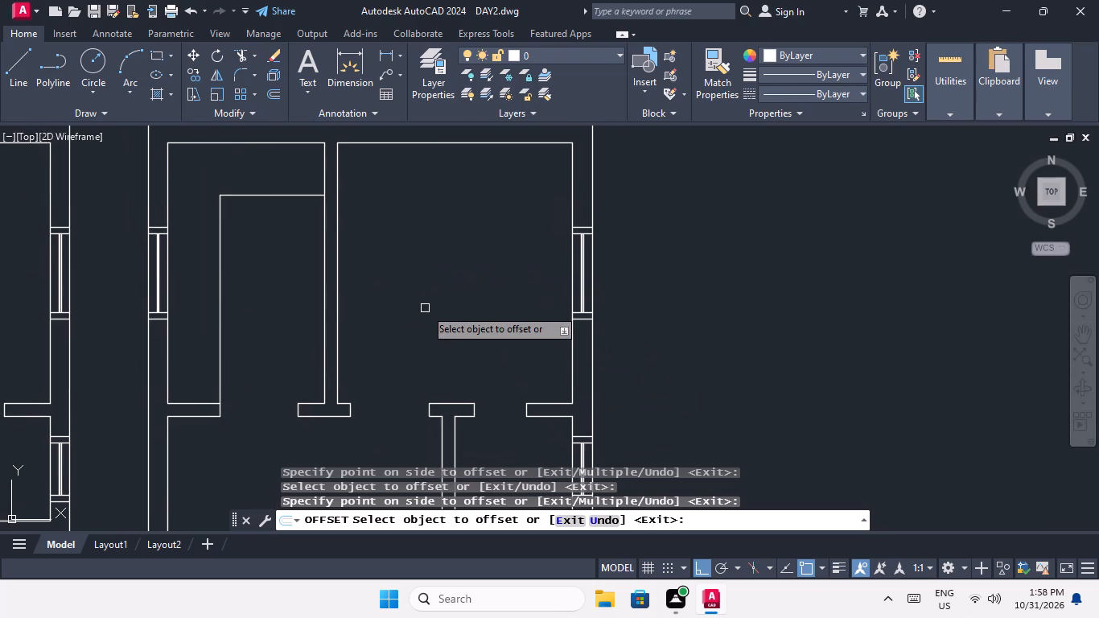
scroll(425, 308, down, 2)
middle_drag(422, 307, 440, 352)
scroll(300, 200, up, 3)
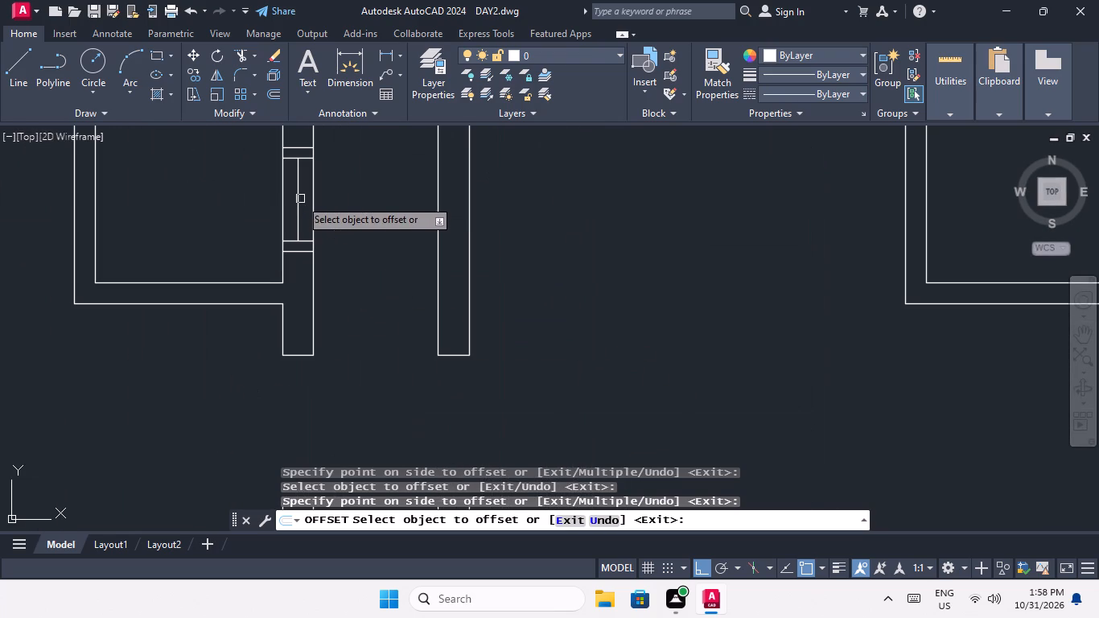
drag(300, 199, 311, 200)
click(331, 200)
scroll(292, 216, up, 3)
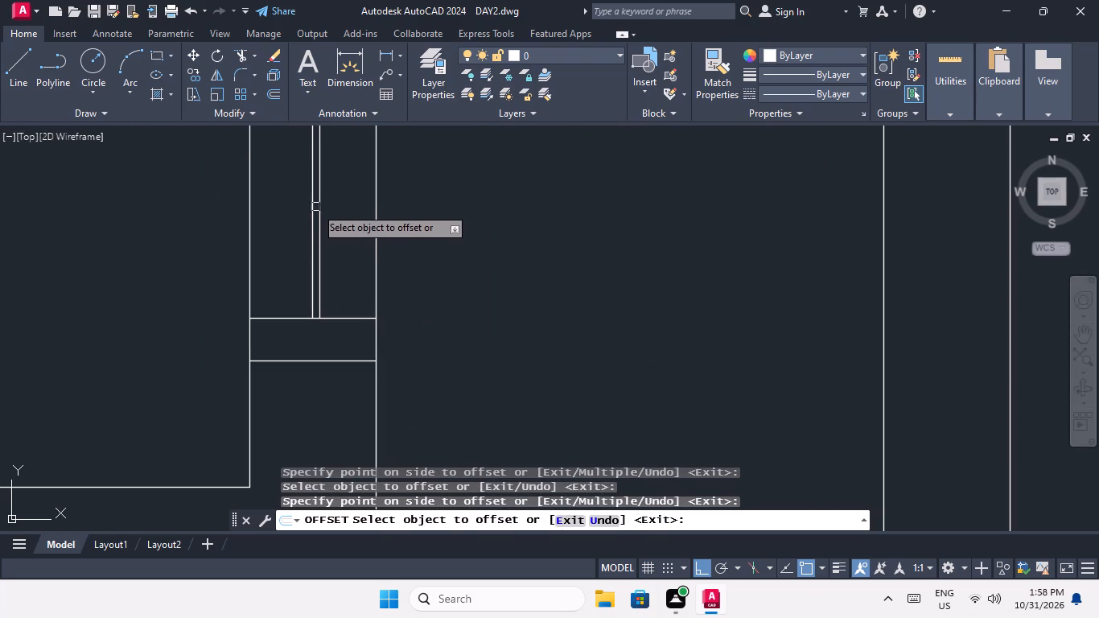
drag(311, 208, 271, 240)
click(267, 243)
Offset the small-room window's centre line 1/2" to both sides in the sixth plan's third-from-top-row right unit.
scroll(269, 239, down, 4)
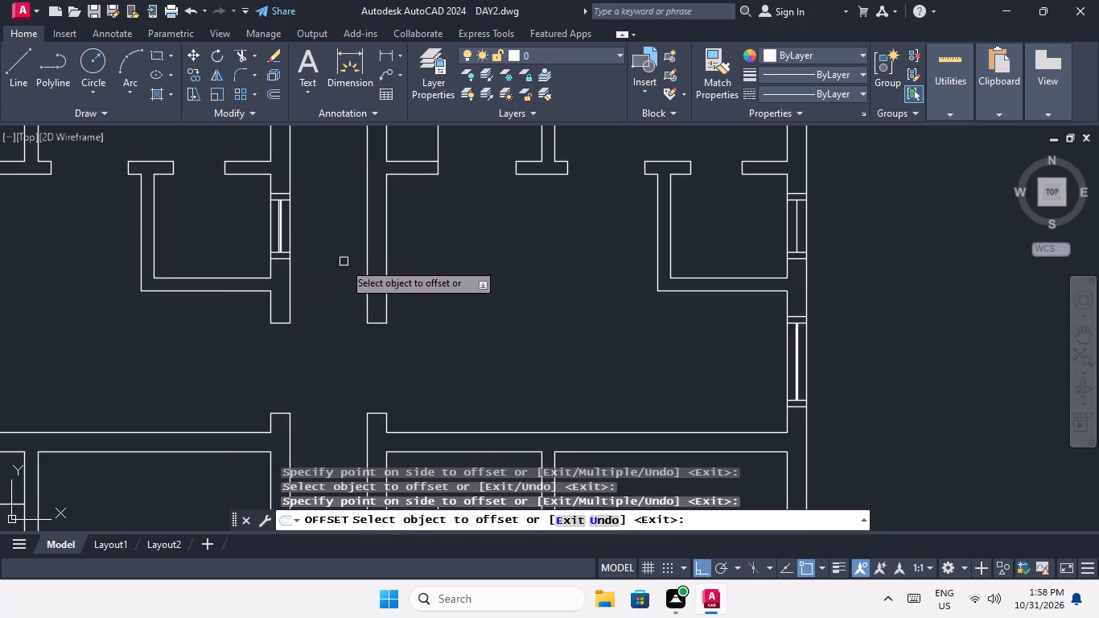
middle_drag(335, 271, 233, 333)
scroll(268, 283, down, 2)
scroll(439, 290, up, 4)
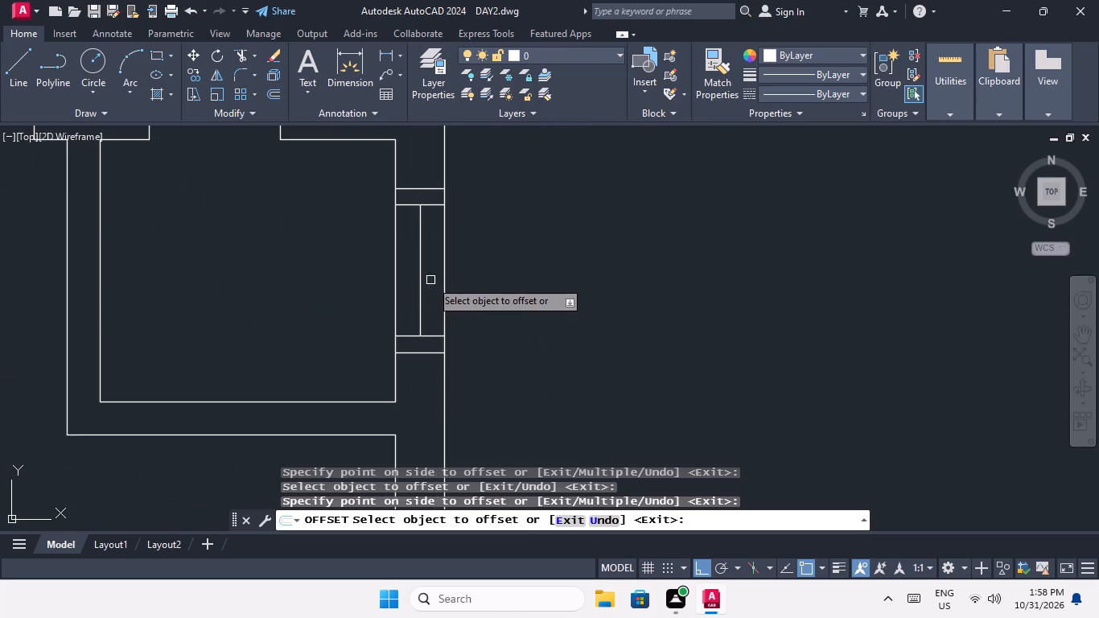
drag(420, 280, 444, 278)
click(462, 273)
scroll(404, 292, up, 2)
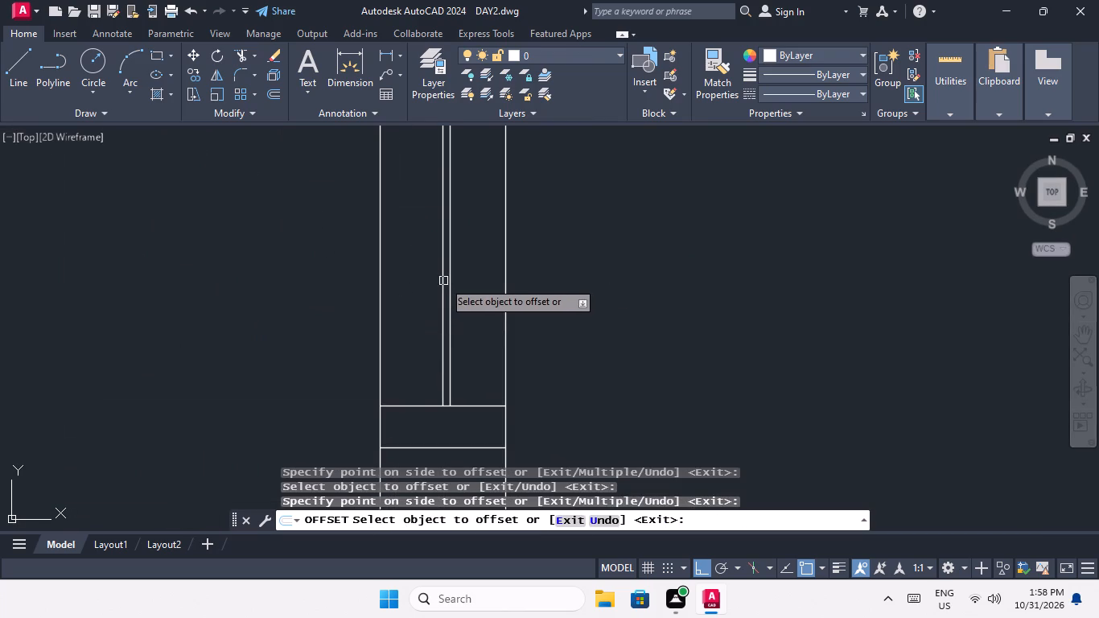
drag(443, 281, 421, 295)
click(407, 301)
Offset the small-room window's centre line 1/2" to both sides in the sixth plan's second-from-top-row left unit.
scroll(411, 293, down, 4)
middle_drag(368, 311, 394, 381)
scroll(382, 280, down, 1)
middle_drag(386, 305, 399, 369)
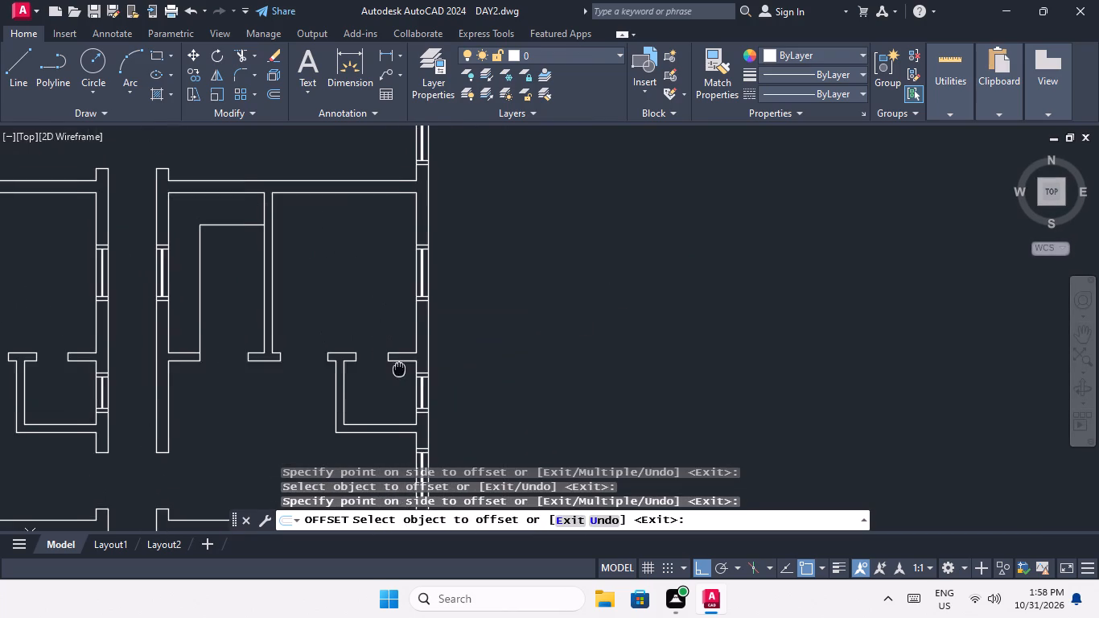
middle_drag(399, 369, 400, 373)
middle_drag(356, 289, 421, 332)
scroll(420, 318, down, 1)
middle_drag(418, 323, 432, 372)
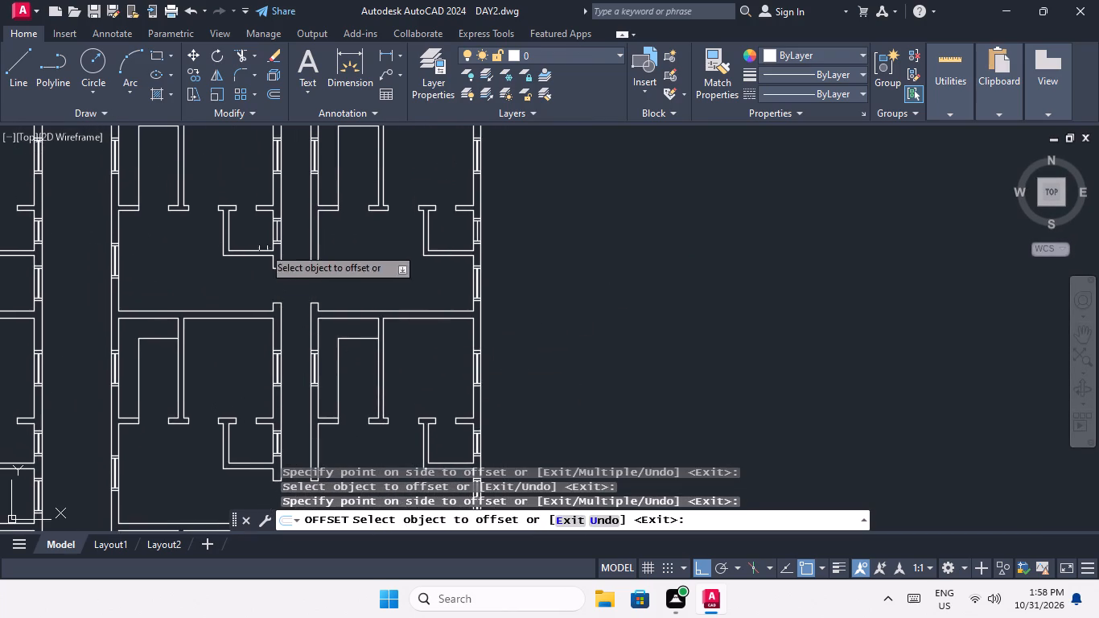
scroll(286, 224, up, 5)
drag(219, 245, 250, 245)
click(254, 245)
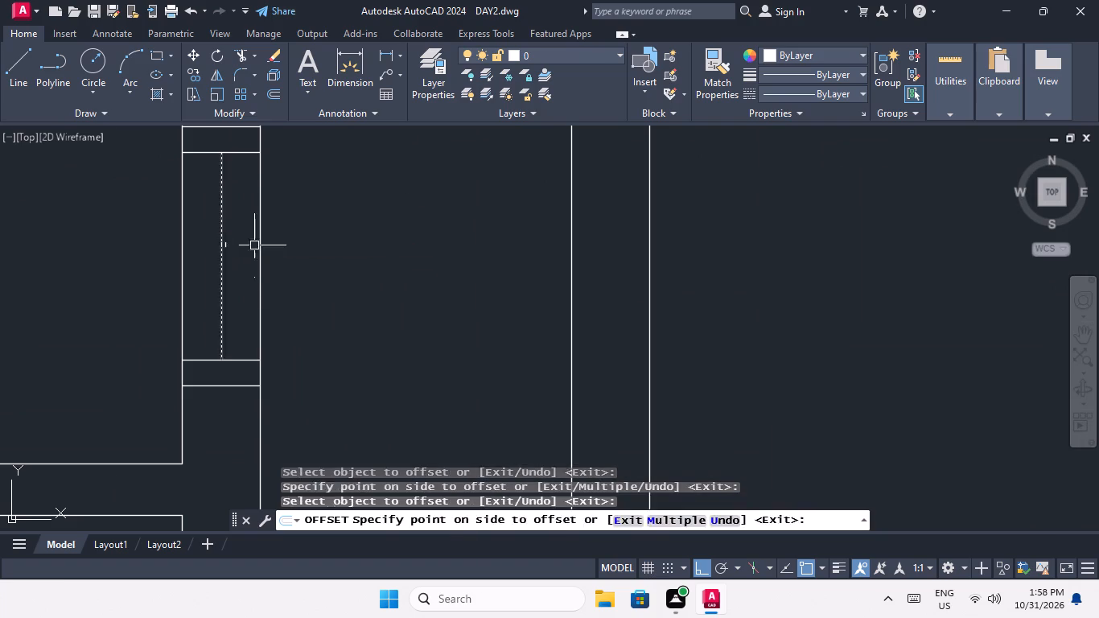
scroll(235, 264, up, 2)
drag(200, 266, 183, 290)
click(182, 291)
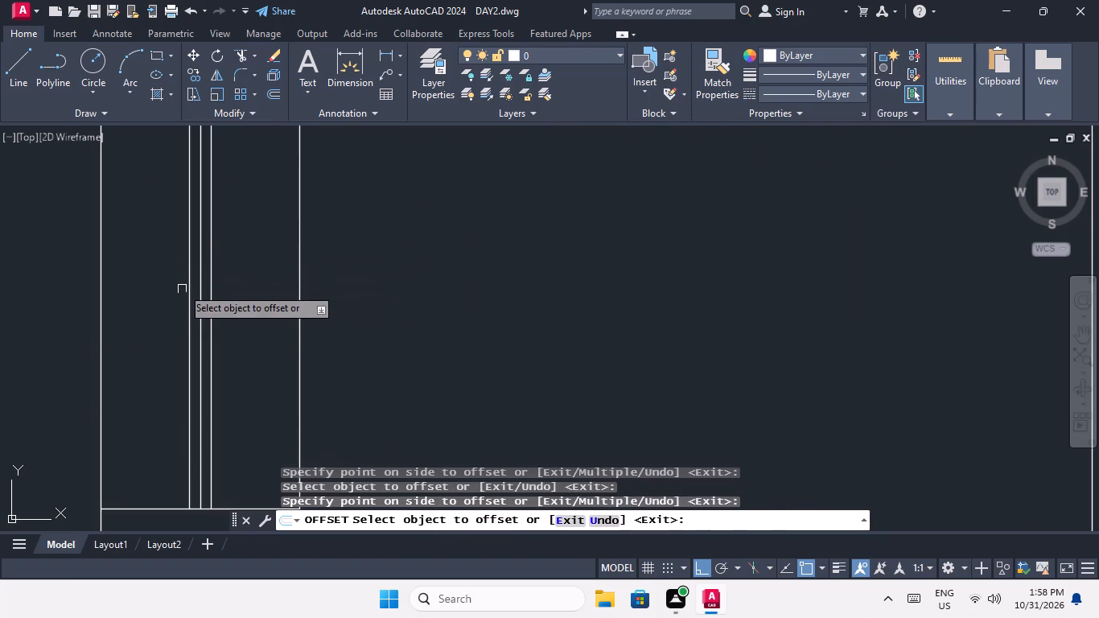
Offset the small-room window's centre line 1/2" to both sides in the sixth plan's second-from-top-row right unit.
scroll(183, 278, down, 4)
middle_drag(288, 284, 200, 371)
scroll(202, 305, down, 3)
scroll(389, 319, up, 3)
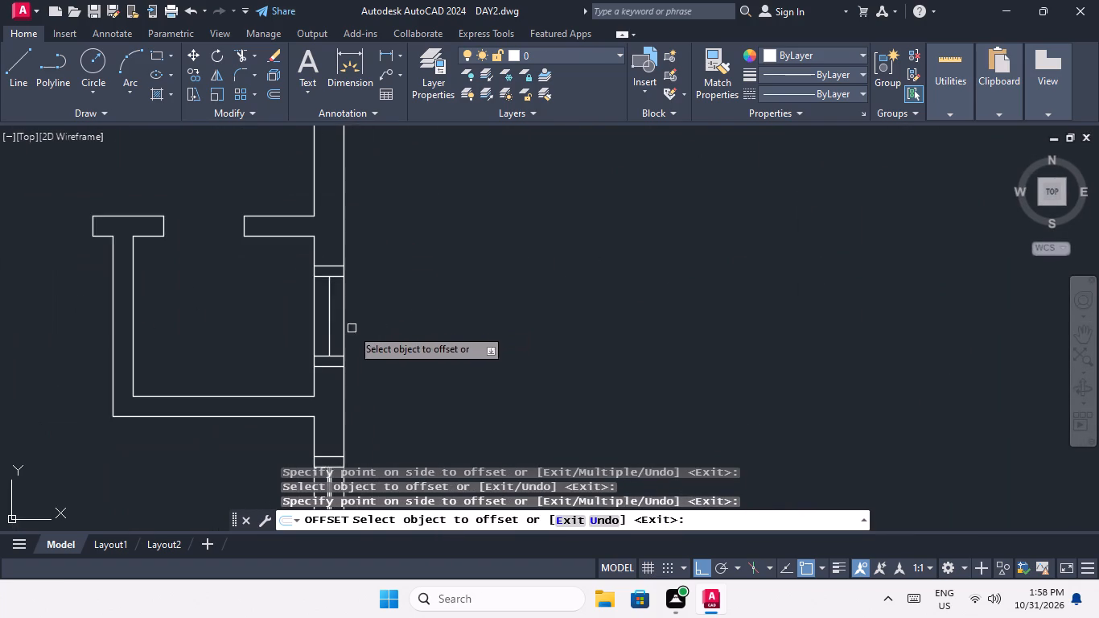
scroll(330, 316, up, 2)
drag(323, 318, 369, 316)
drag(394, 312, 386, 318)
scroll(323, 331, up, 3)
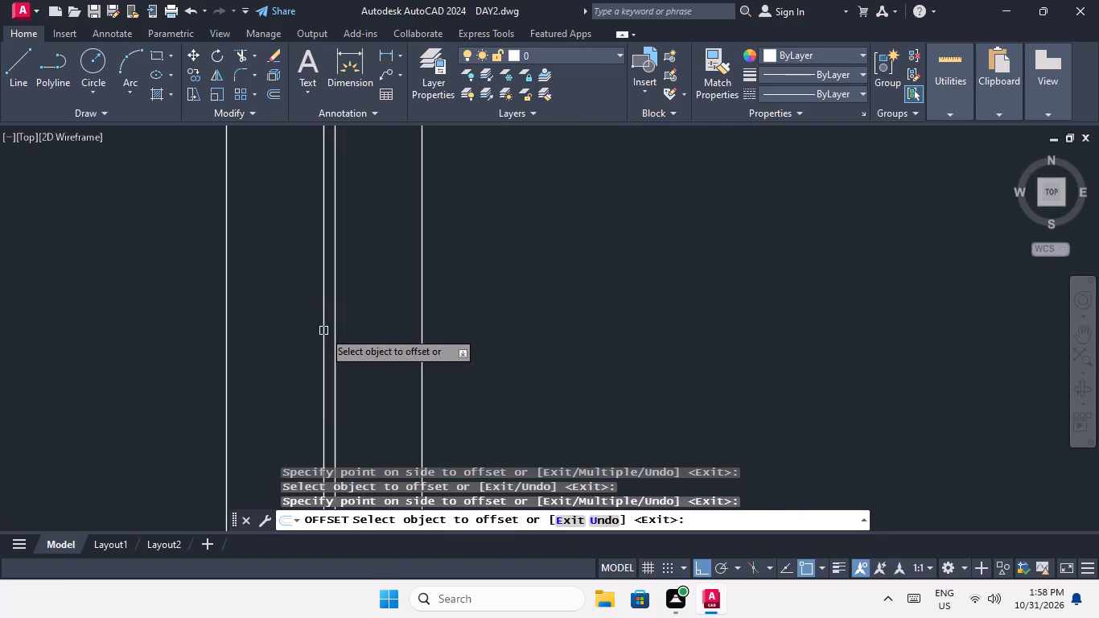
drag(323, 329, 290, 344)
click(287, 345)
Offset the small-room window's centre line 1/2" to both sides in the sixth plan's top-row left unit.
scroll(294, 323, down, 4)
middle_drag(237, 326, 299, 338)
scroll(302, 328, down, 2)
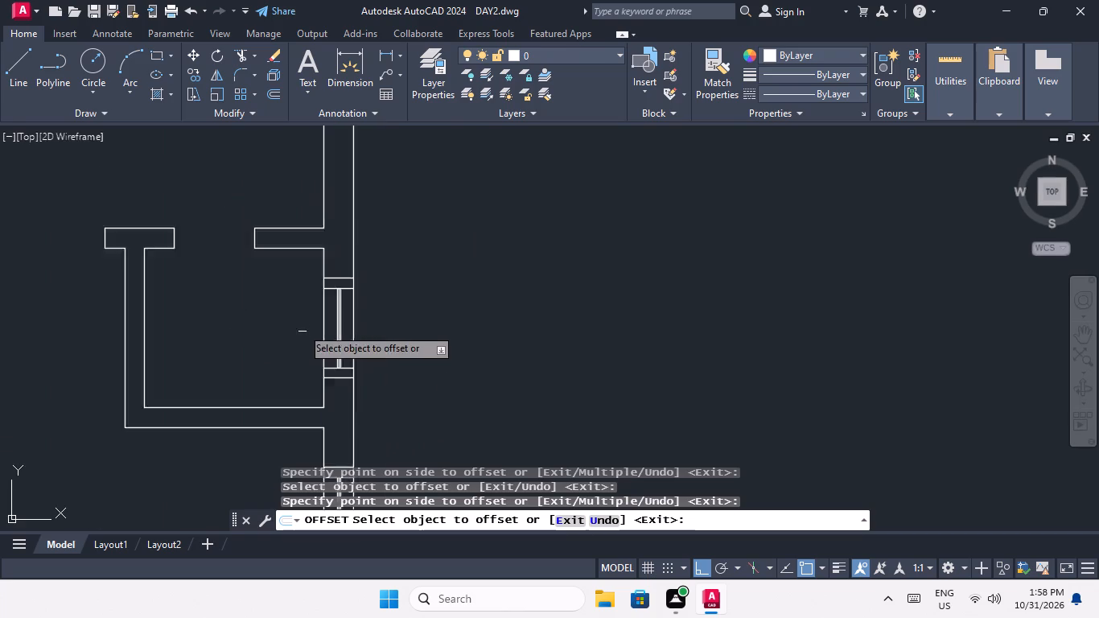
scroll(302, 328, down, 1)
middle_drag(301, 328, 357, 366)
middle_drag(311, 279, 349, 372)
scroll(350, 372, down, 1)
middle_drag(331, 305, 356, 361)
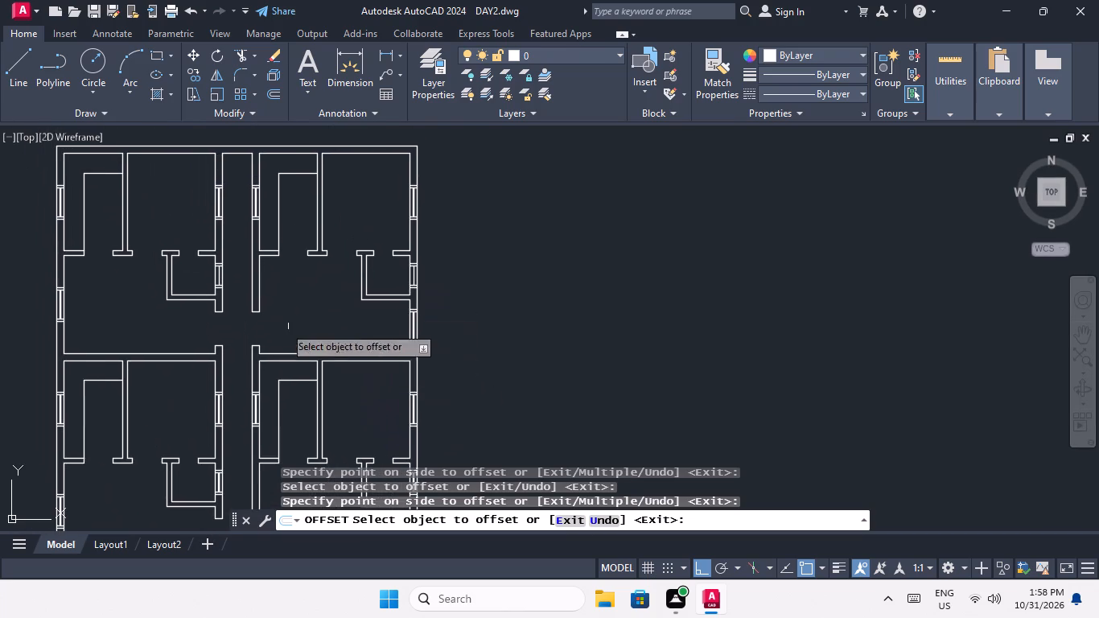
scroll(217, 264, up, 4)
drag(225, 316, 238, 316)
click(274, 316)
scroll(220, 336, up, 1)
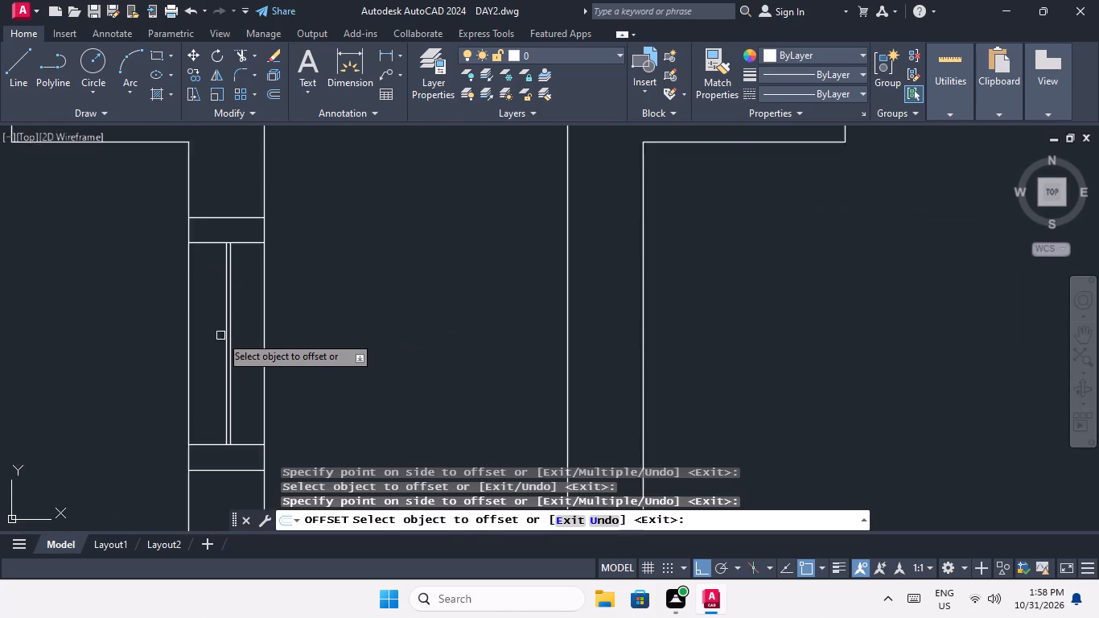
scroll(220, 336, up, 2)
drag(230, 330, 196, 347)
click(183, 352)
Offset the small-room window's centre line 1/2" to both sides in the sixth plan's top-row right unit.
scroll(202, 294, down, 5)
middle_drag(293, 286, 186, 343)
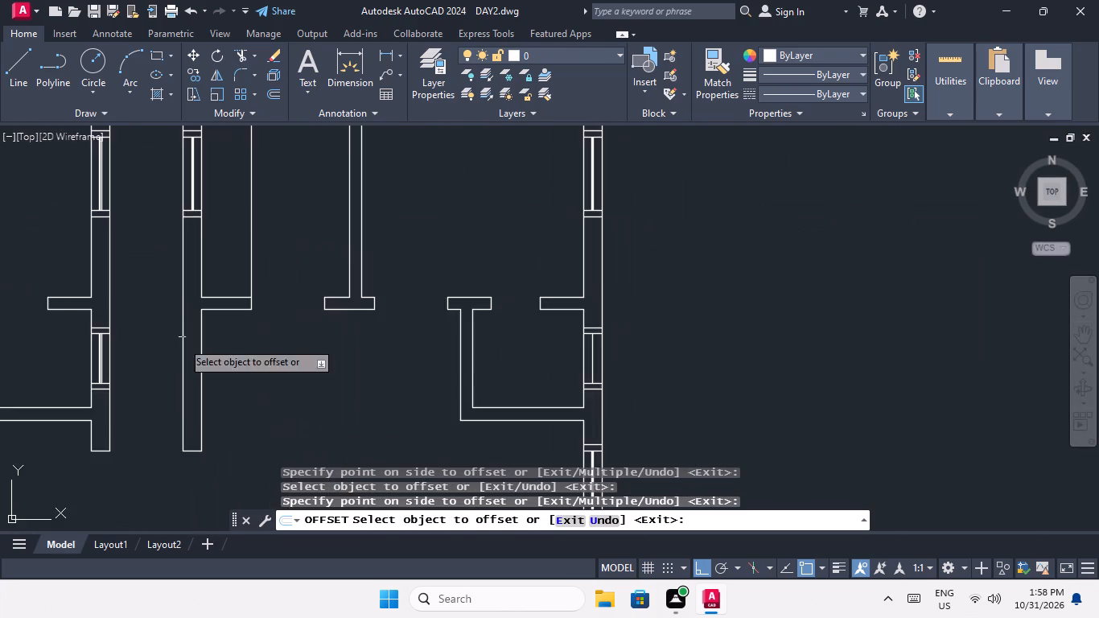
scroll(199, 306, down, 2)
scroll(352, 332, up, 4)
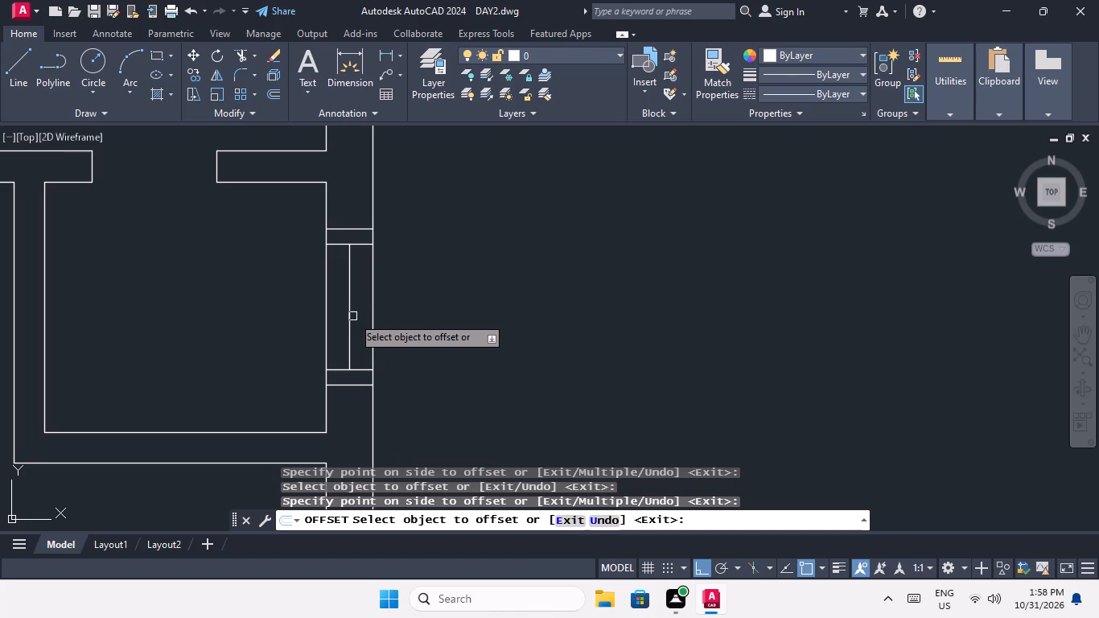
drag(351, 315, 380, 309)
drag(396, 307, 393, 315)
scroll(342, 329, up, 3)
drag(370, 307, 331, 331)
click(319, 337)
scroll(341, 292, down, 4)
middle_drag(405, 338, 420, 426)
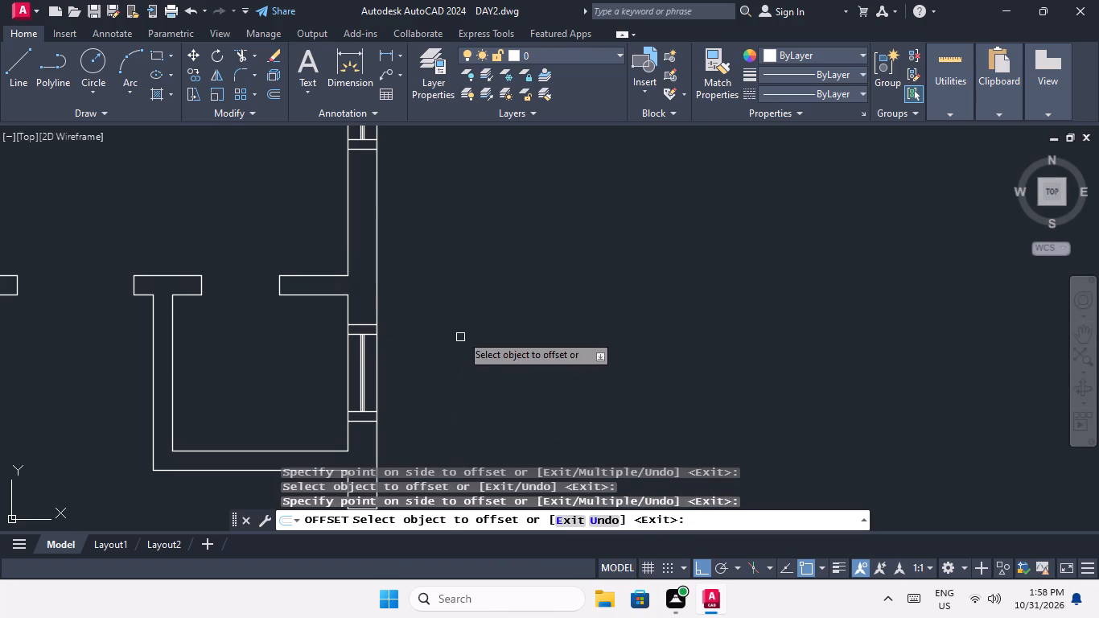
middle_drag(466, 316, 466, 372)
scroll(451, 288, down, 3)
key(Escape)
key(Escape)
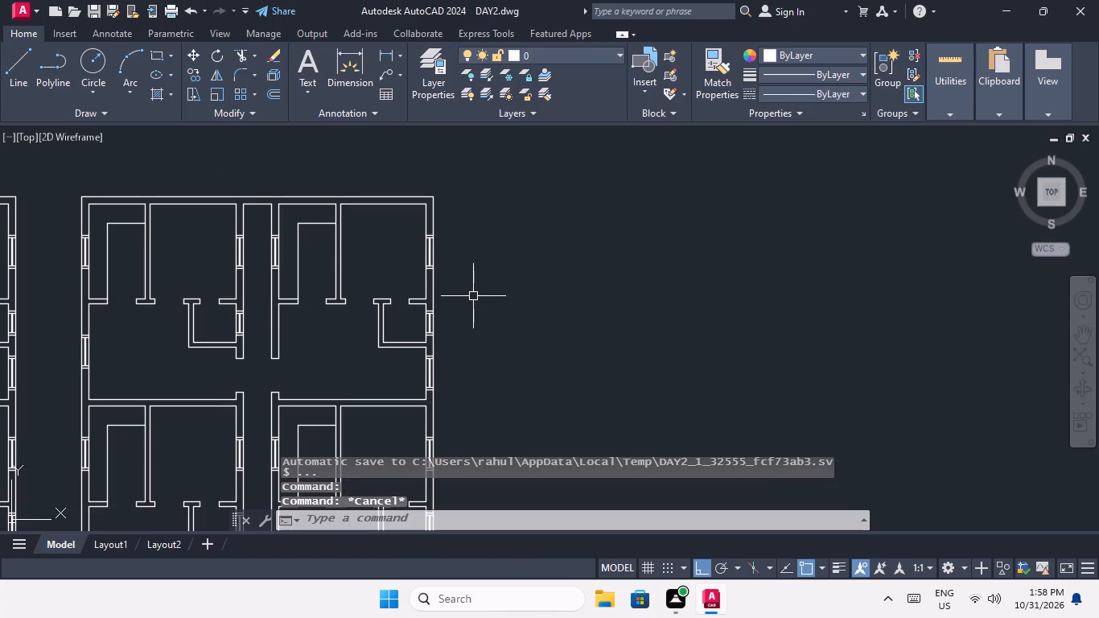
Look over the row of six floor plans, from the sixth back to the first, to check their windows.
scroll(536, 278, down, 1)
middle_drag(500, 277, 549, 264)
middle_drag(487, 286, 689, 212)
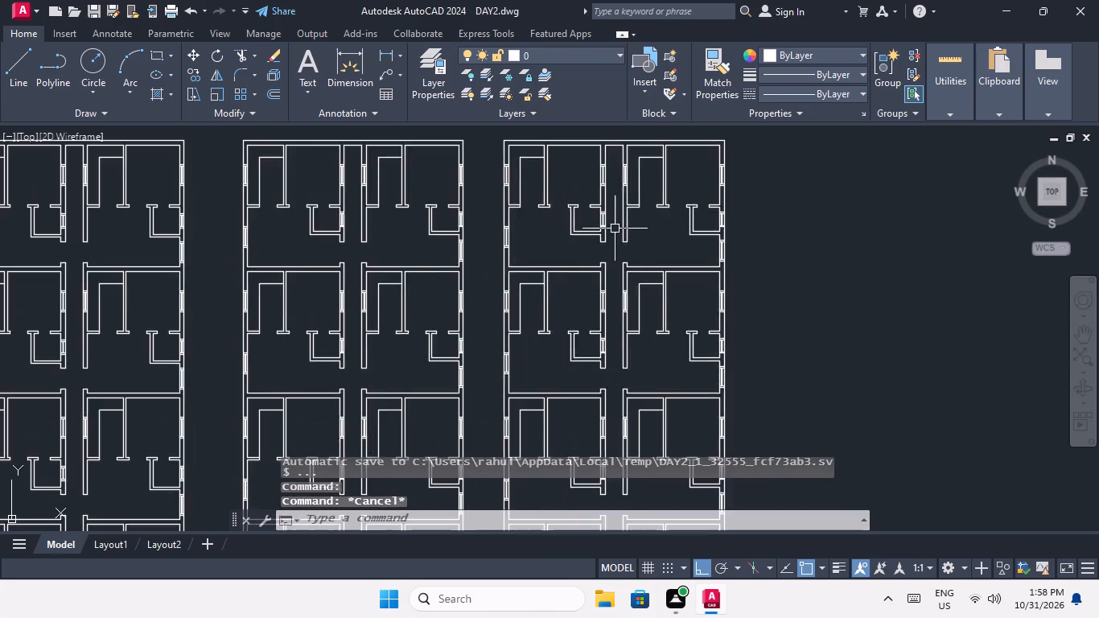
scroll(612, 230, down, 2)
middle_drag(609, 274, 722, 295)
middle_drag(444, 313, 548, 313)
scroll(244, 303, up, 1)
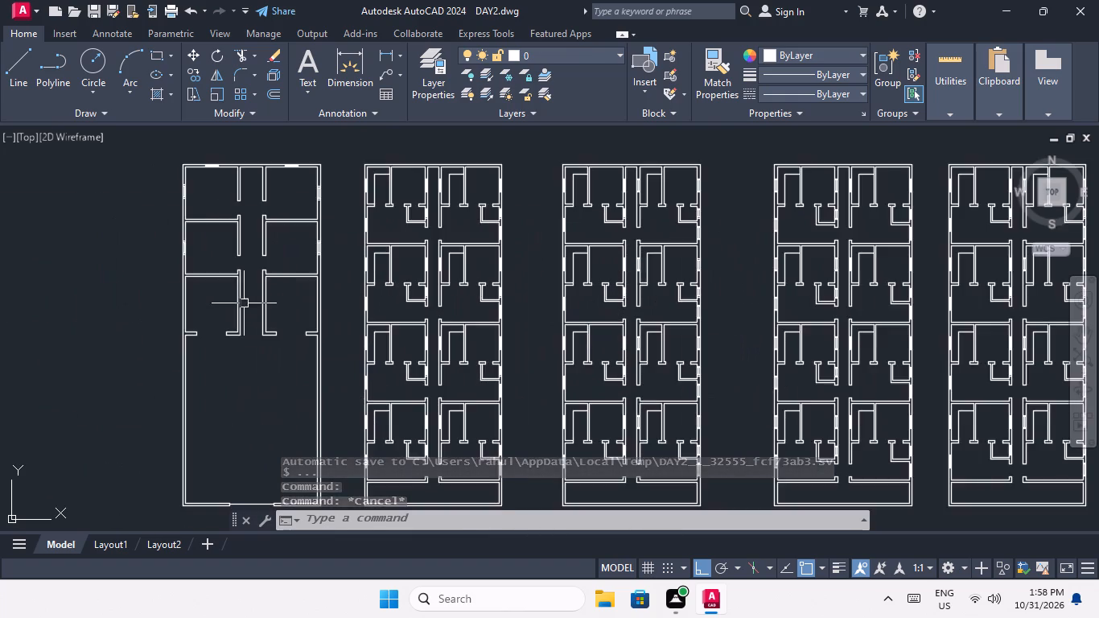
middle_drag(250, 301, 327, 254)
middle_drag(331, 371, 263, 351)
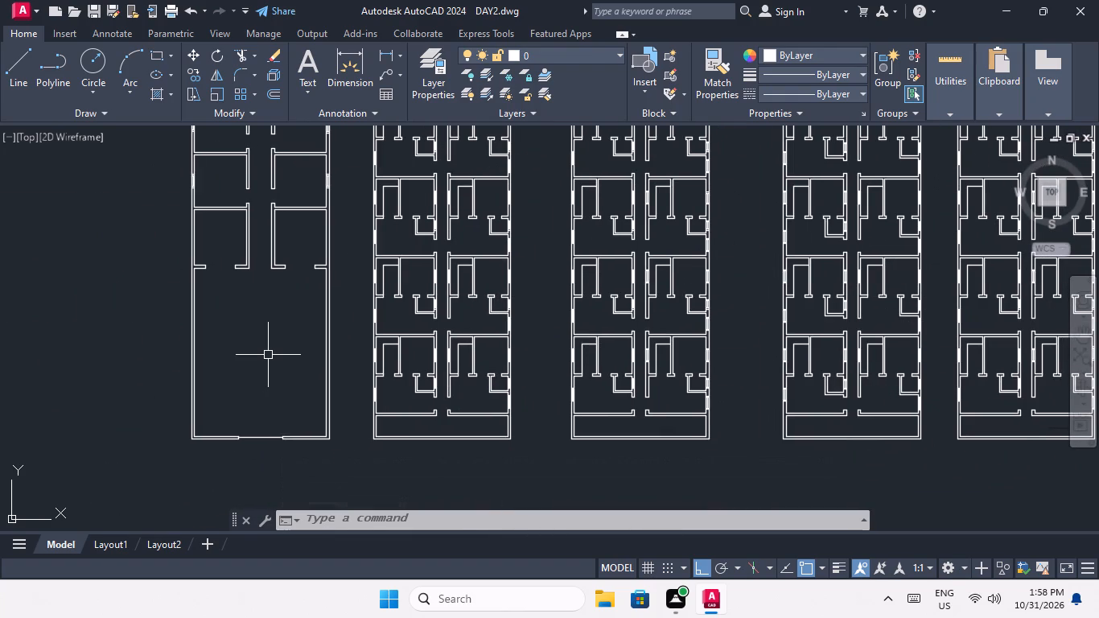
scroll(274, 367, down, 2)
scroll(302, 323, up, 3)
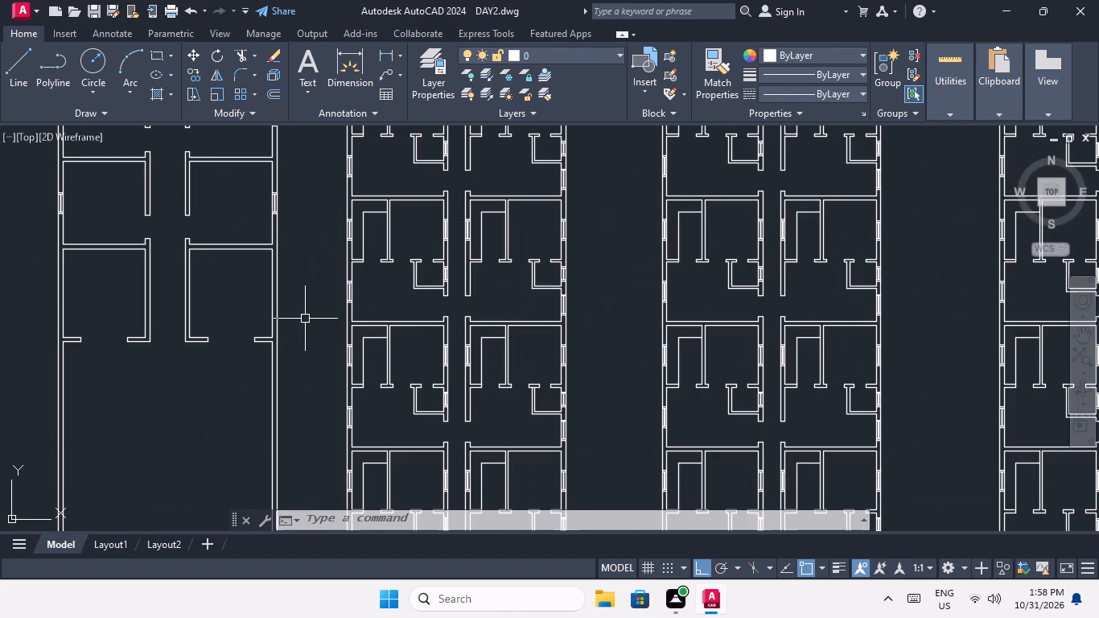
middle_drag(504, 304, 393, 344)
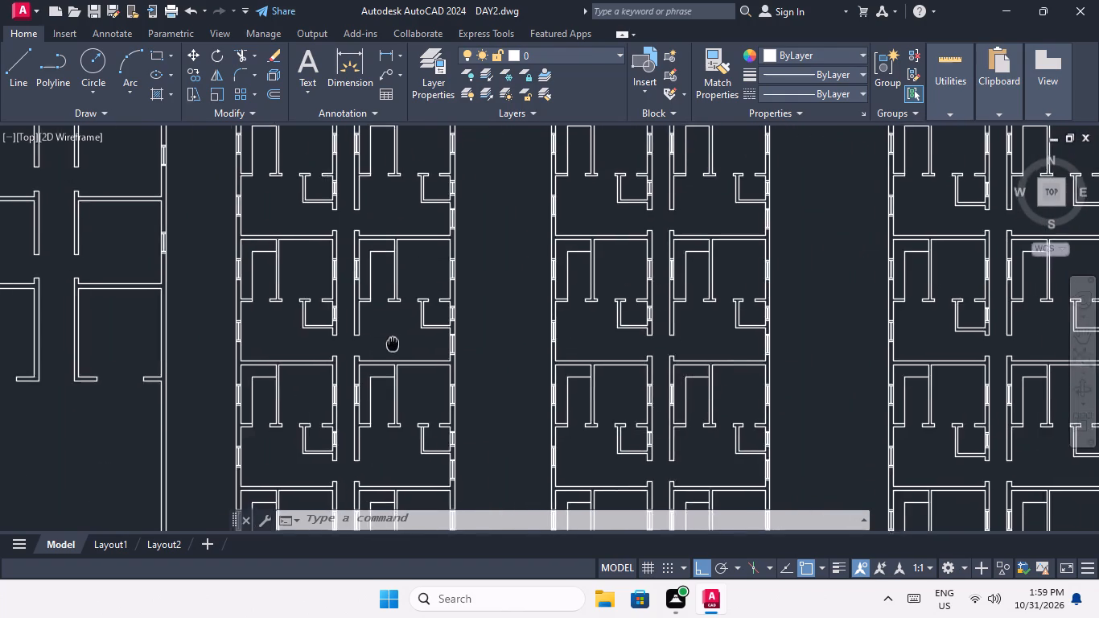
middle_drag(393, 344, 381, 347)
scroll(443, 275, down, 2)
middle_drag(504, 302, 384, 310)
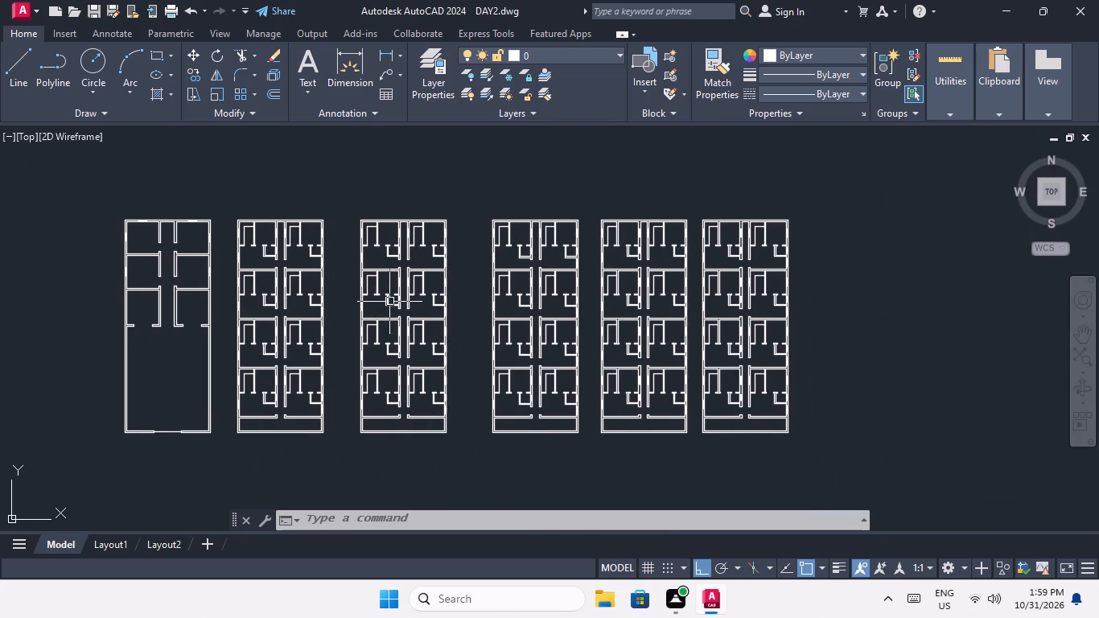
scroll(376, 304, down, 1)
middle_drag(376, 304, 414, 206)
scroll(401, 225, down, 2)
middle_drag(401, 238, 397, 287)
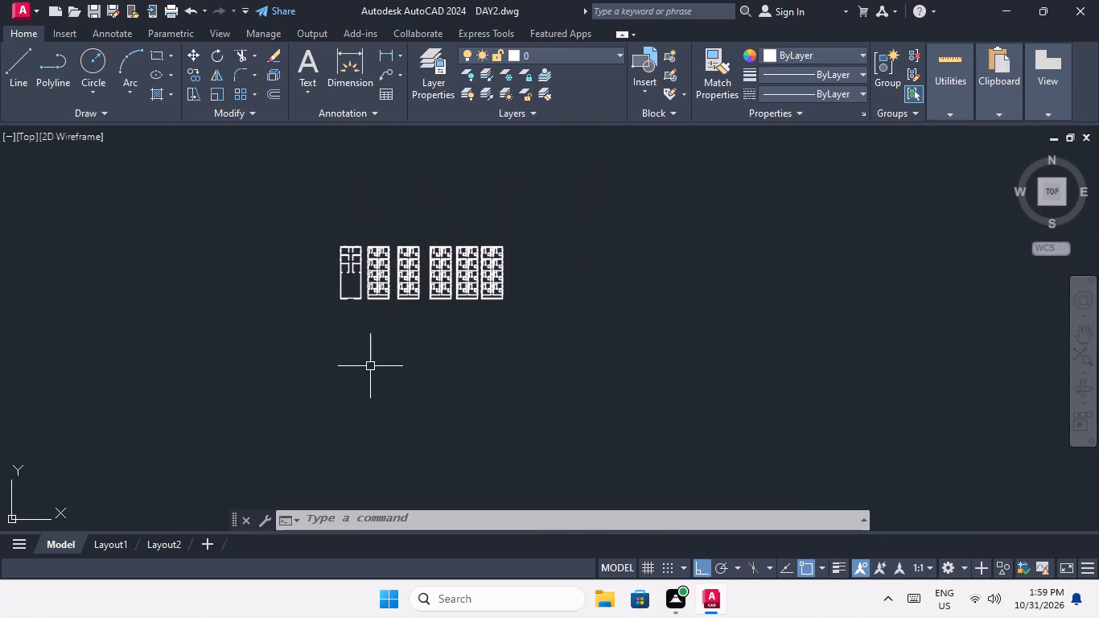
Move the windowless plan beside the red column grid, by its top-right corner with ortho off, to beyond the sixth plan.
middle_drag(375, 360, 466, 276)
middle_drag(372, 358, 509, 253)
scroll(239, 439, up, 2)
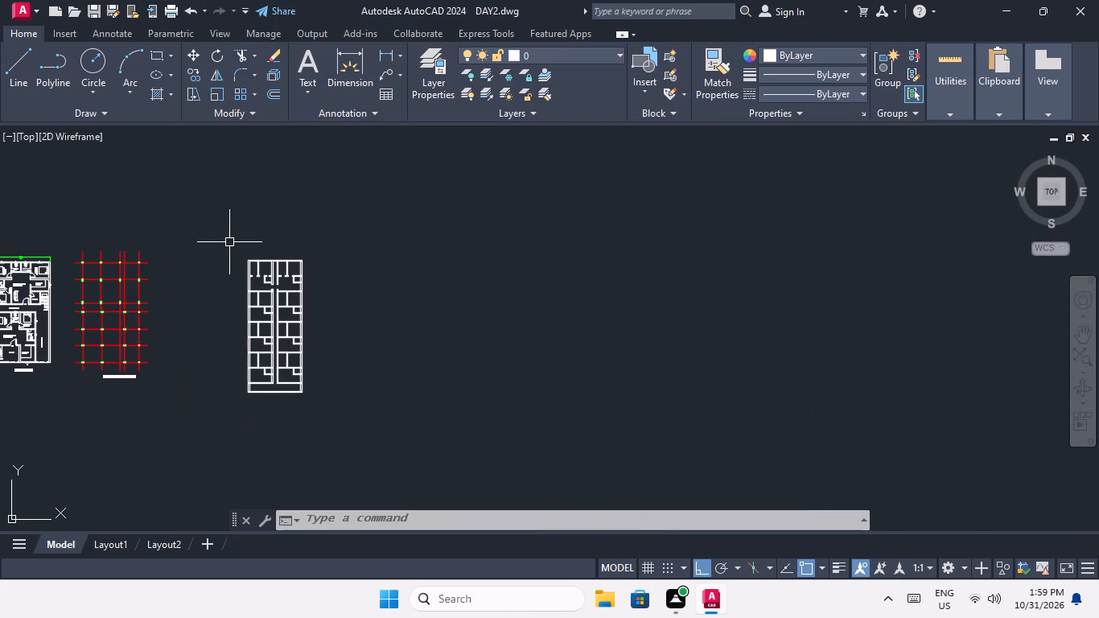
drag(224, 243, 248, 257)
click(376, 430)
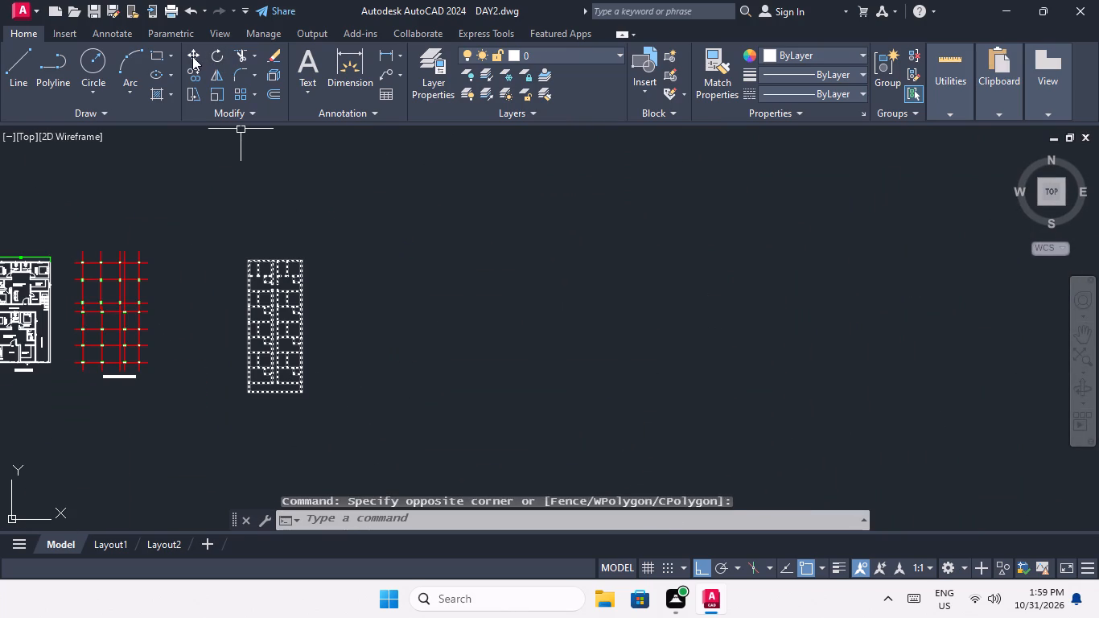
click(192, 56)
click(700, 574)
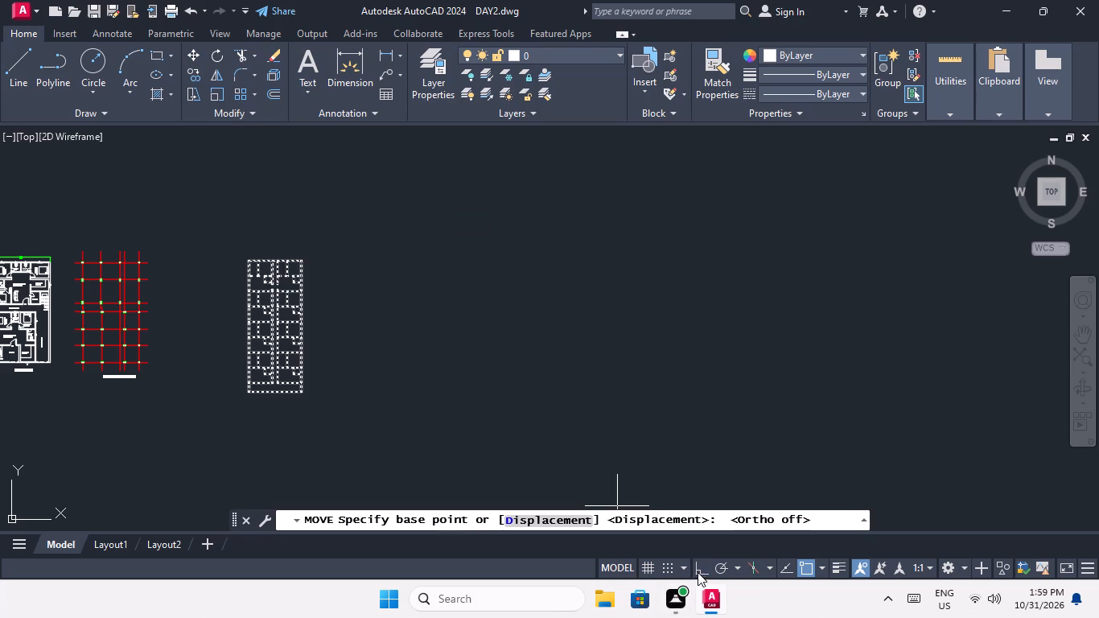
scroll(302, 256, up, 3)
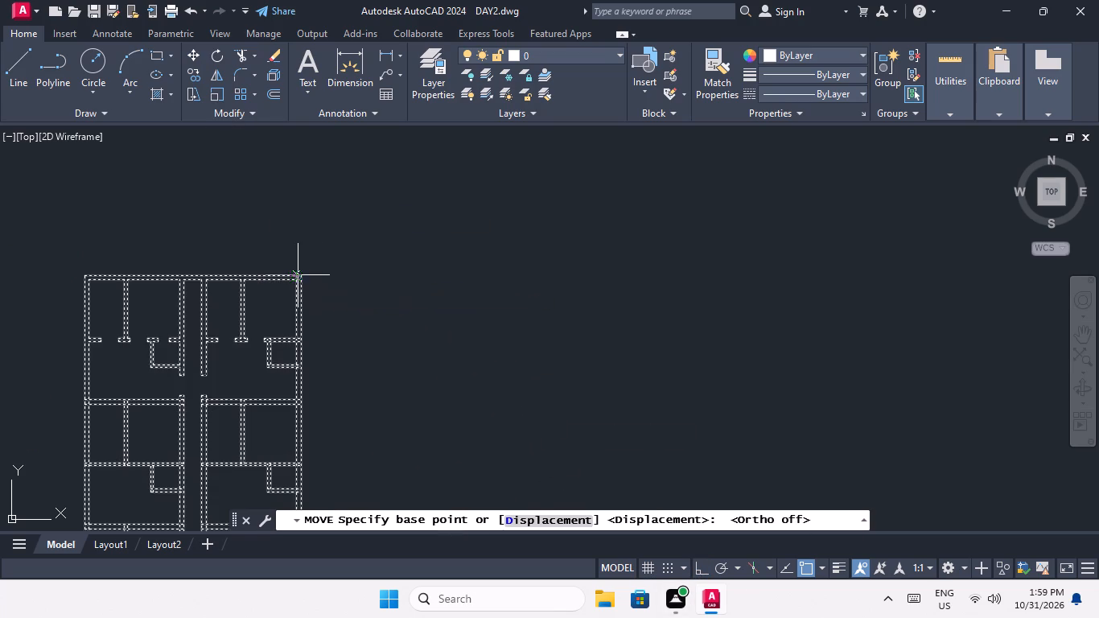
click(299, 276)
scroll(391, 274, down, 5)
middle_drag(720, 311, 177, 451)
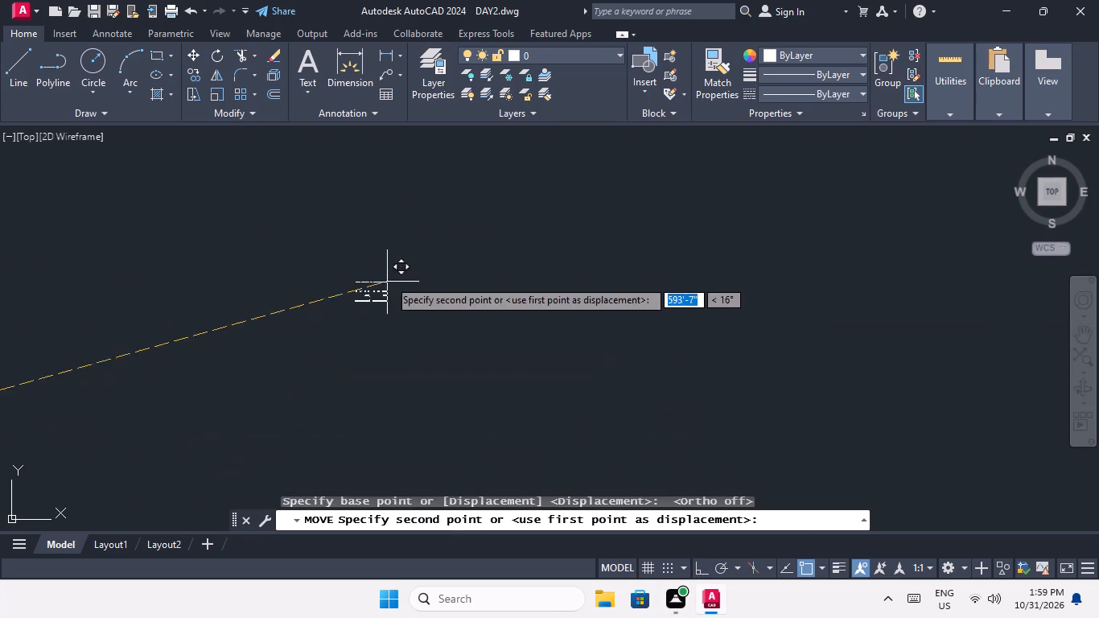
scroll(389, 279, down, 4)
middle_drag(534, 307, 339, 428)
scroll(404, 280, up, 4)
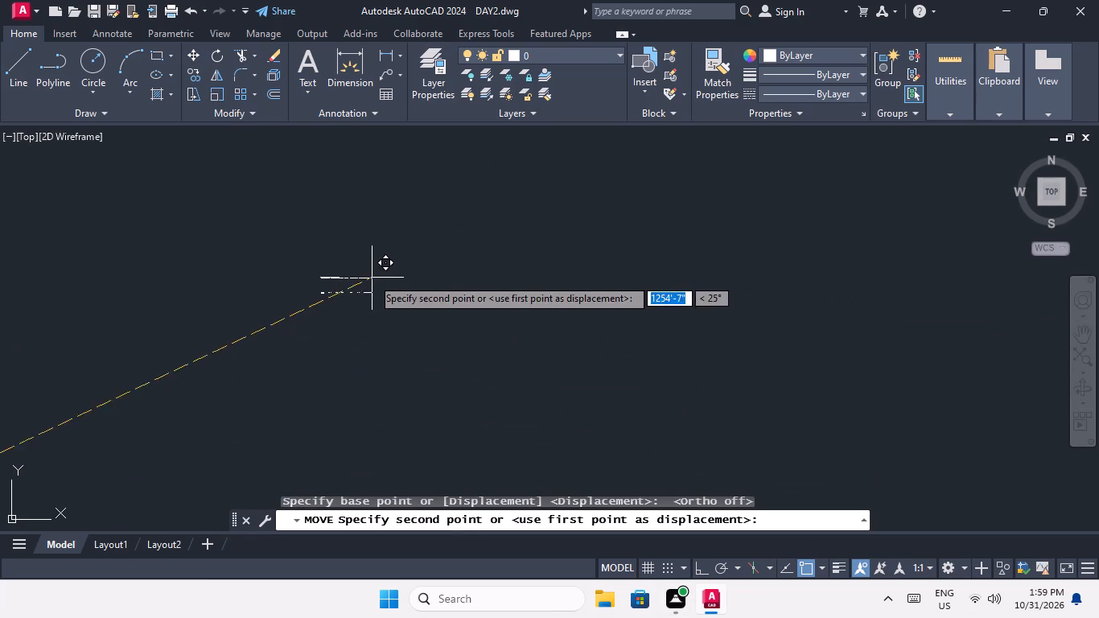
middle_drag(359, 265, 508, 249)
click(463, 249)
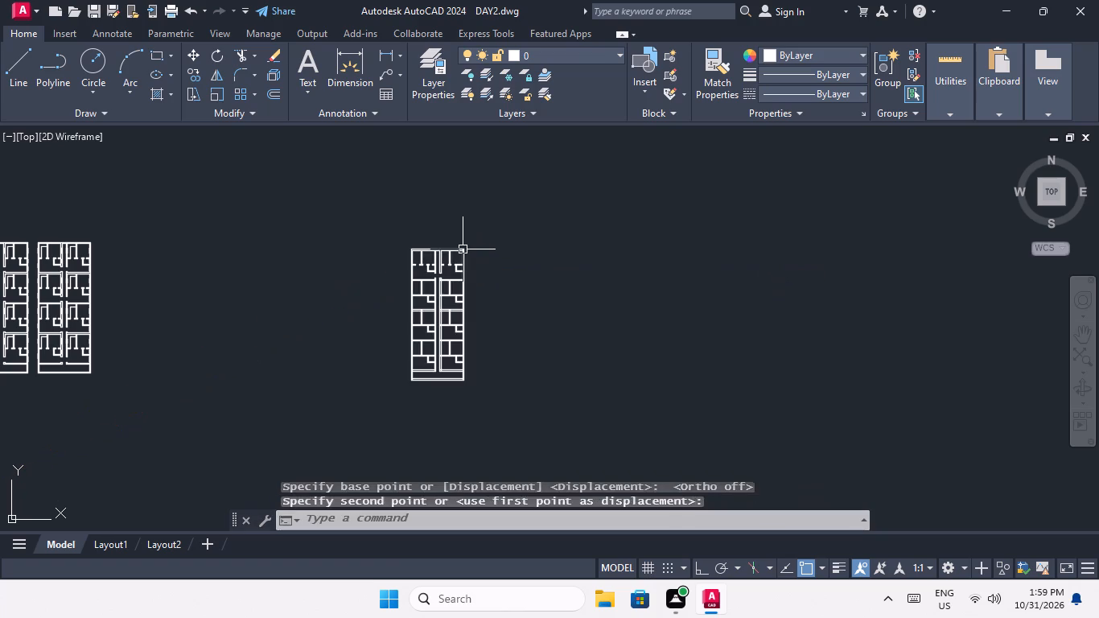
key(Escape)
Turn ortho on and draw a diagonal line joining the inner and outer wall corners at the moved plan's top-left corner.
scroll(455, 250, up, 4)
middle_drag(459, 286, 480, 253)
scroll(474, 294, down, 1)
middle_drag(473, 296, 446, 381)
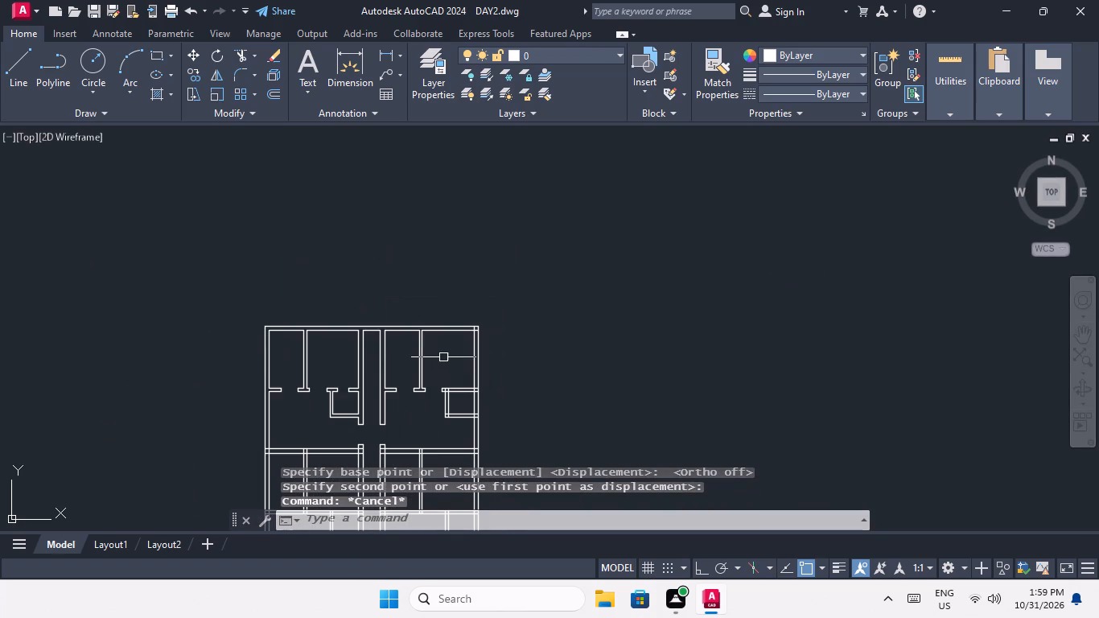
text(l)
key(space)
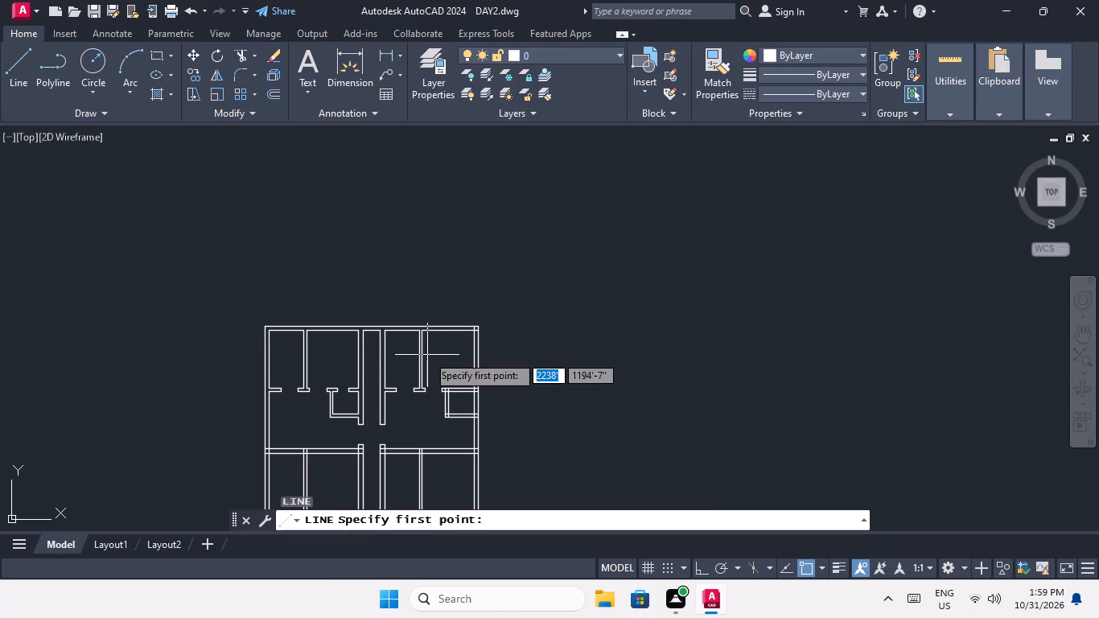
scroll(276, 329, up, 3)
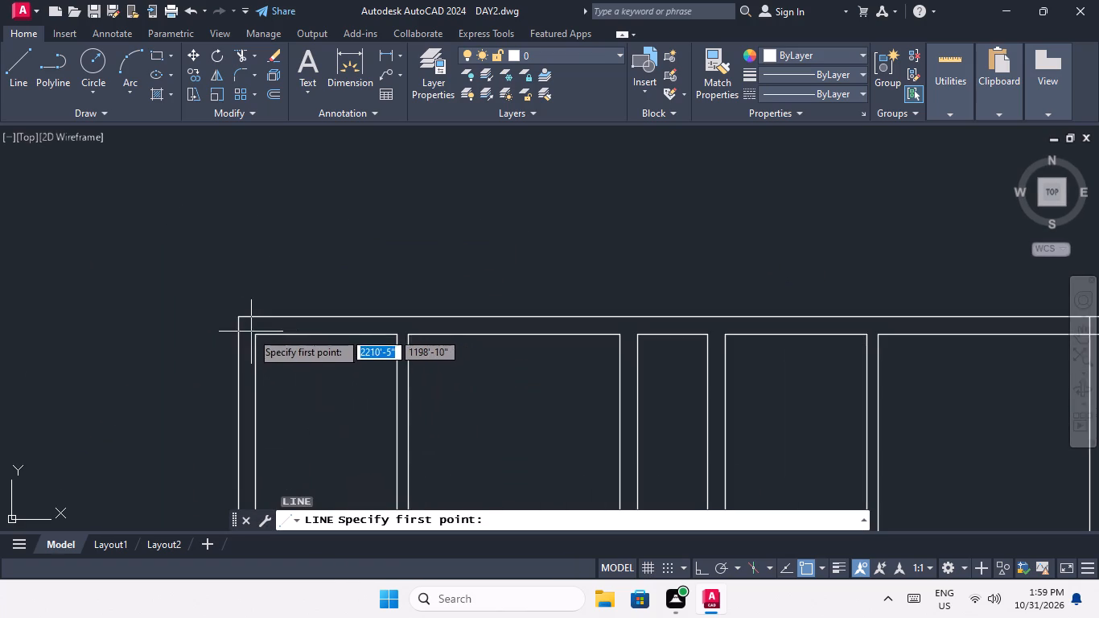
scroll(249, 329, up, 3)
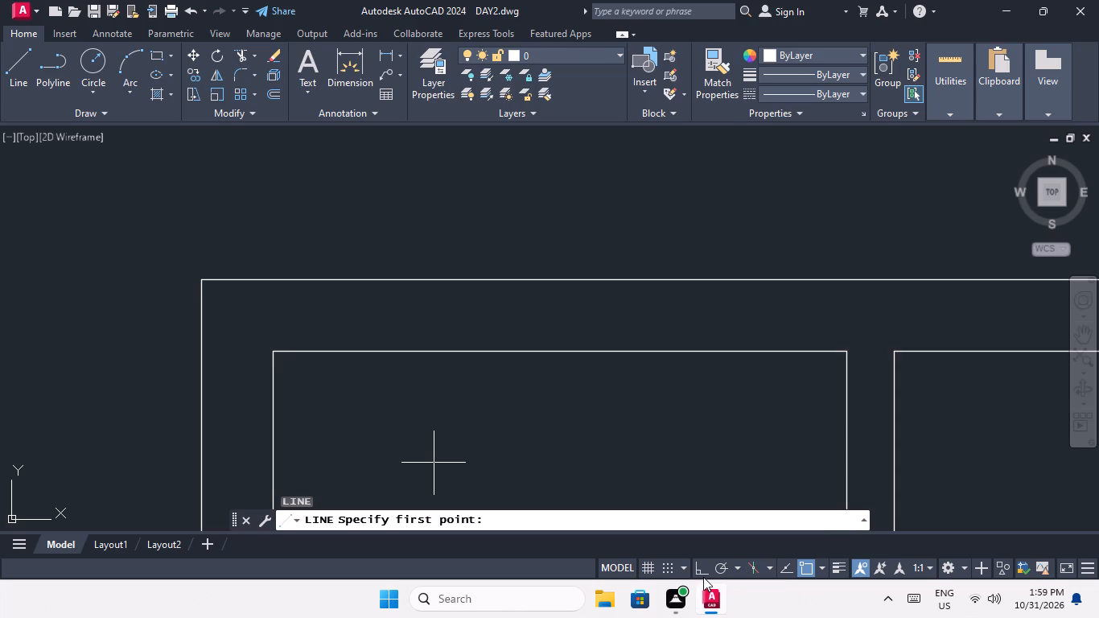
click(703, 574)
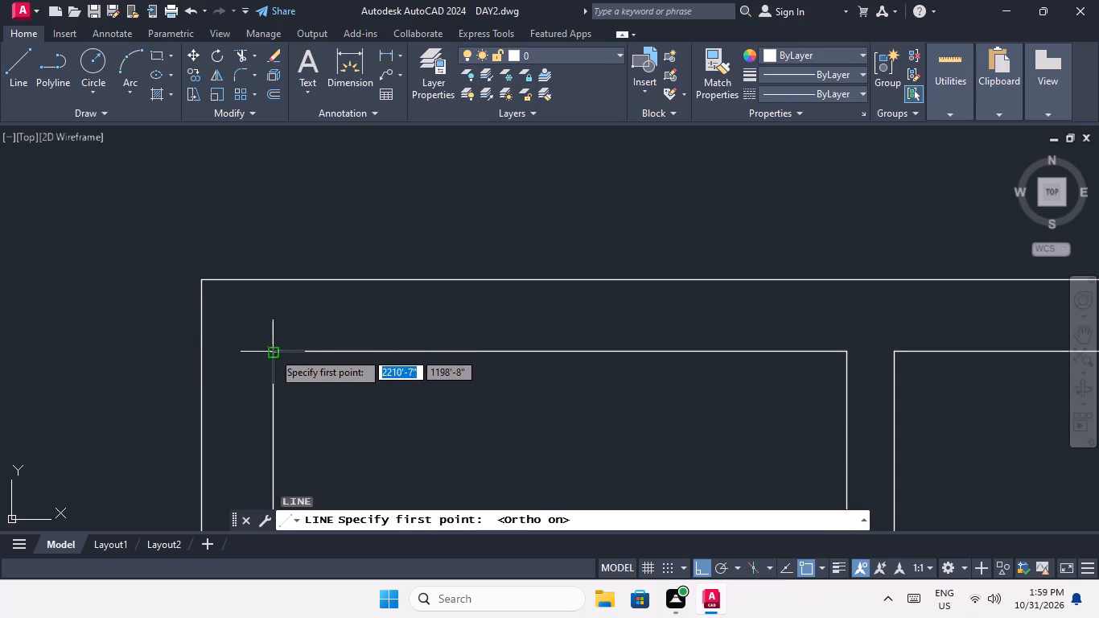
click(273, 352)
click(202, 279)
key(space)
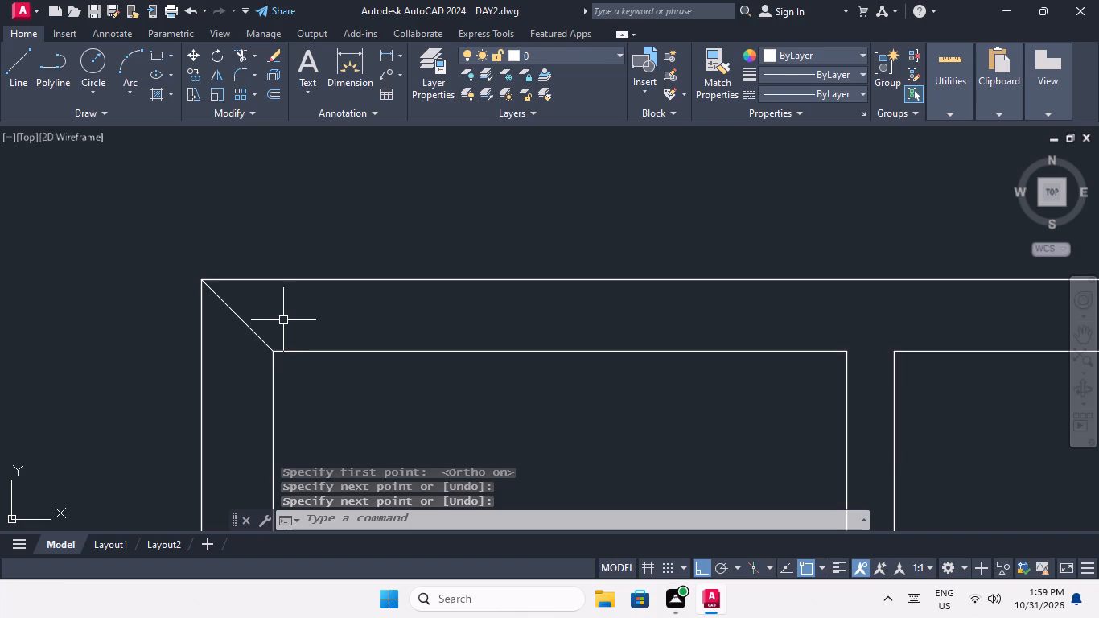
Draw a horizontal line from the diagonal's midpoint along the top exterior wall, extending past the moved plan's right wall.
key(space)
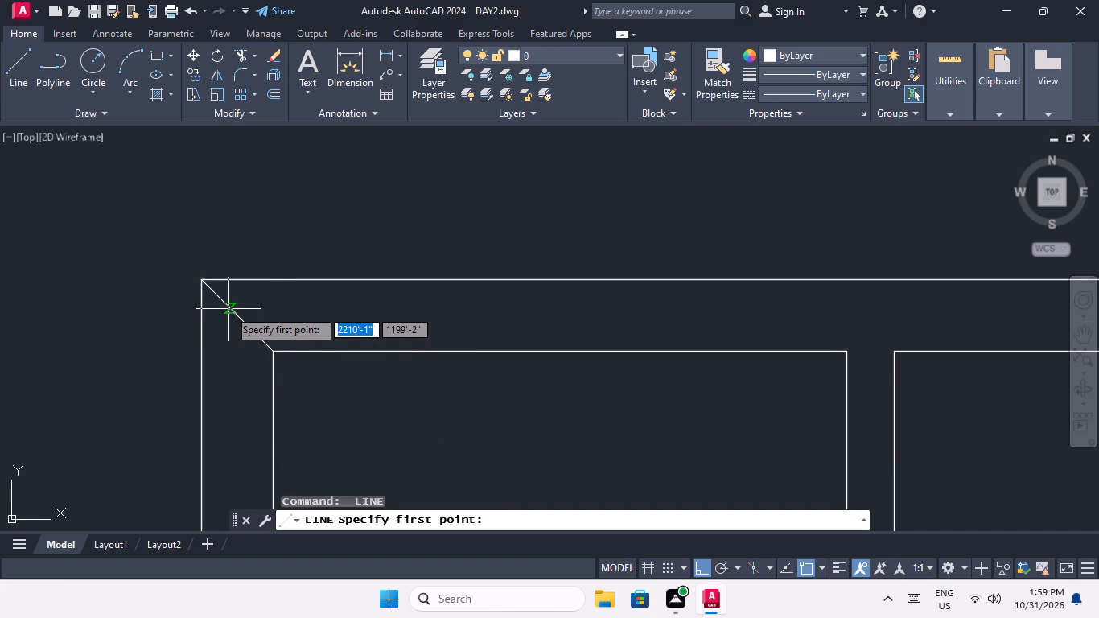
drag(237, 317, 281, 319)
scroll(665, 336, down, 2)
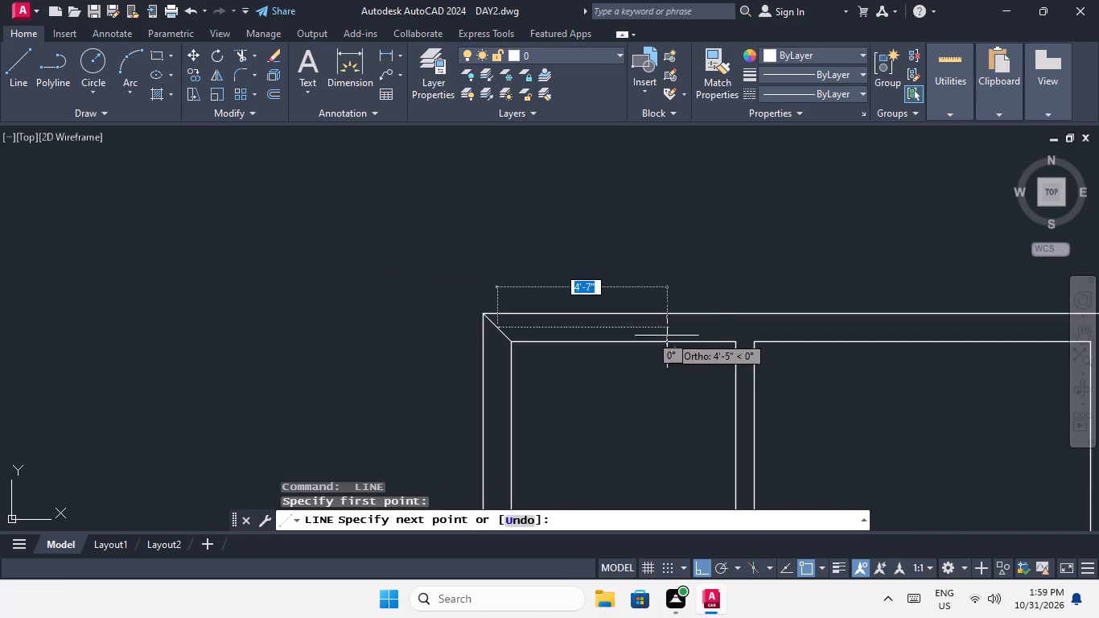
middle_drag(824, 413, 0, 175)
scroll(657, 385, down, 1)
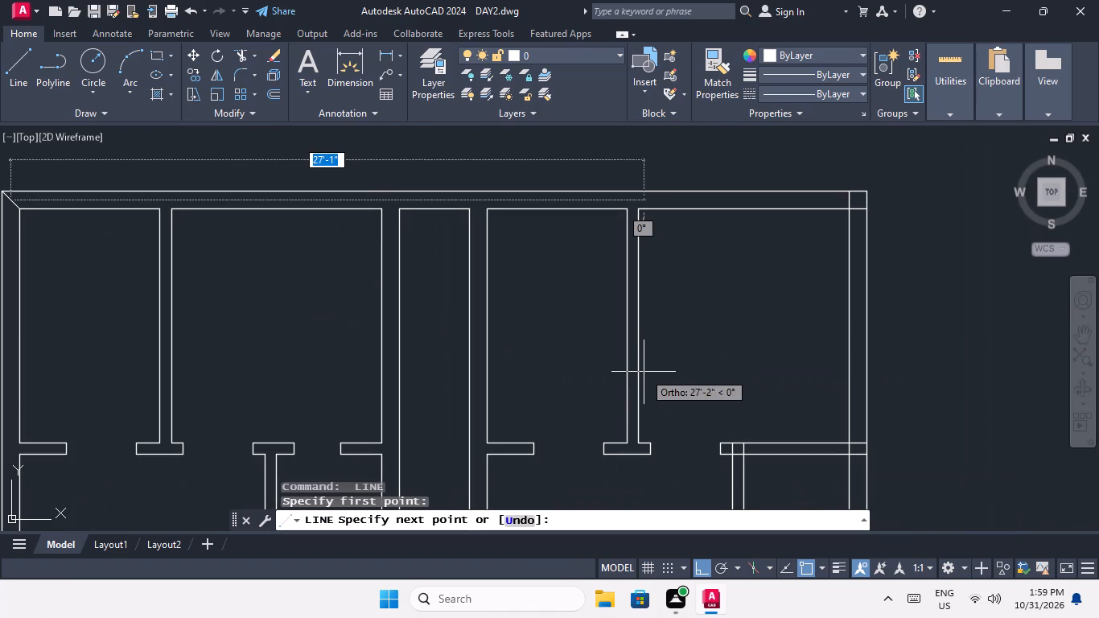
middle_drag(683, 342, 656, 469)
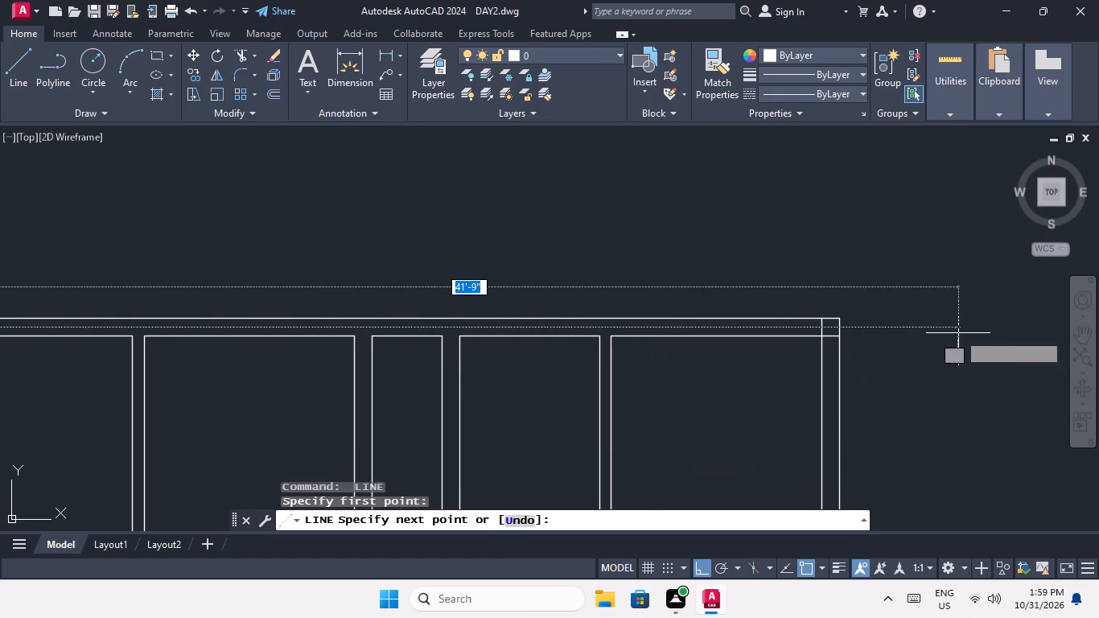
middle_drag(945, 332, 594, 331)
click(665, 324)
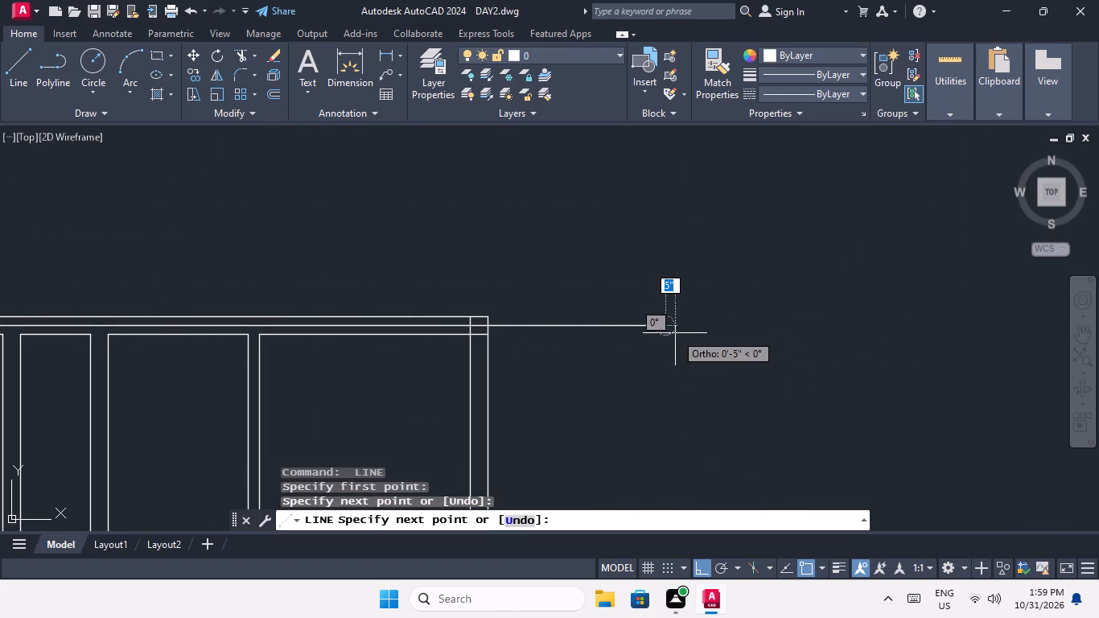
key(space)
scroll(691, 258, down, 3)
middle_drag(679, 323, 679, 310)
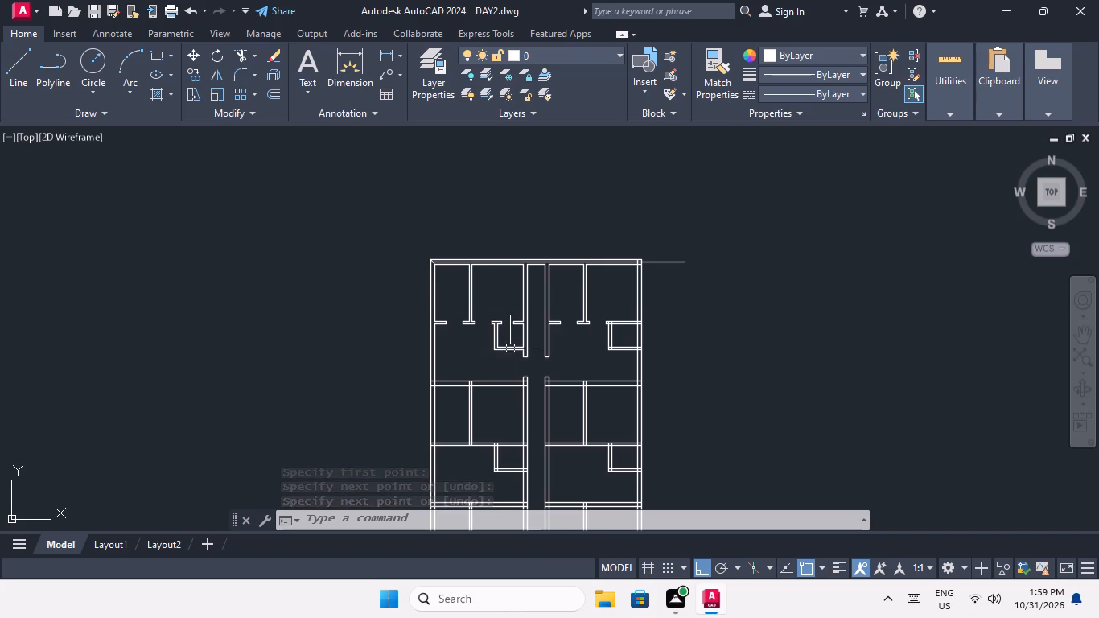
Draw a short vertical line across the first door-side wall stub where it meets the moved plan's left exterior wall.
scroll(445, 323, up, 3)
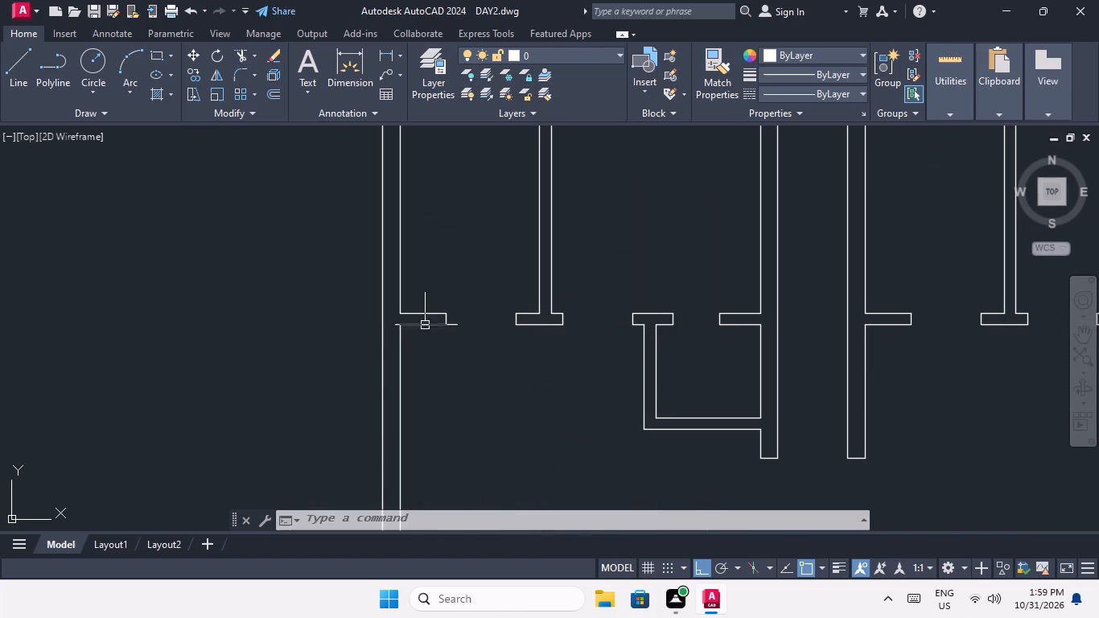
scroll(402, 319, up, 3)
key(space)
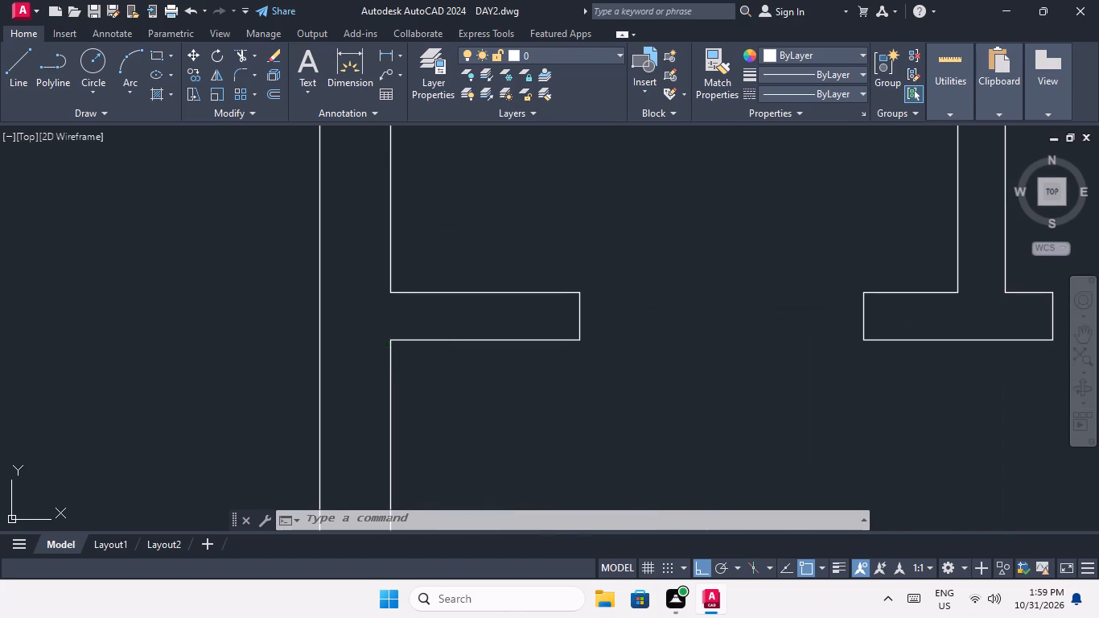
click(390, 340)
click(389, 291)
key(space)
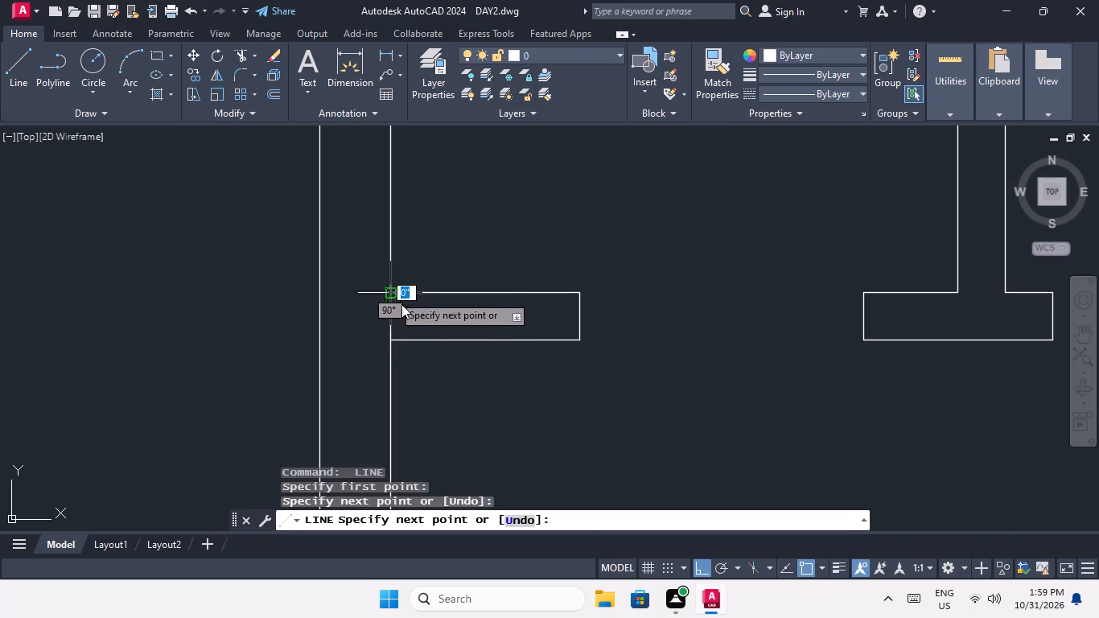
Draw a horizontal line from the short line's midpoint along the door-side wall, extending past the plan's right exterior wall.
key(space)
drag(388, 317, 417, 321)
scroll(544, 316, down, 3)
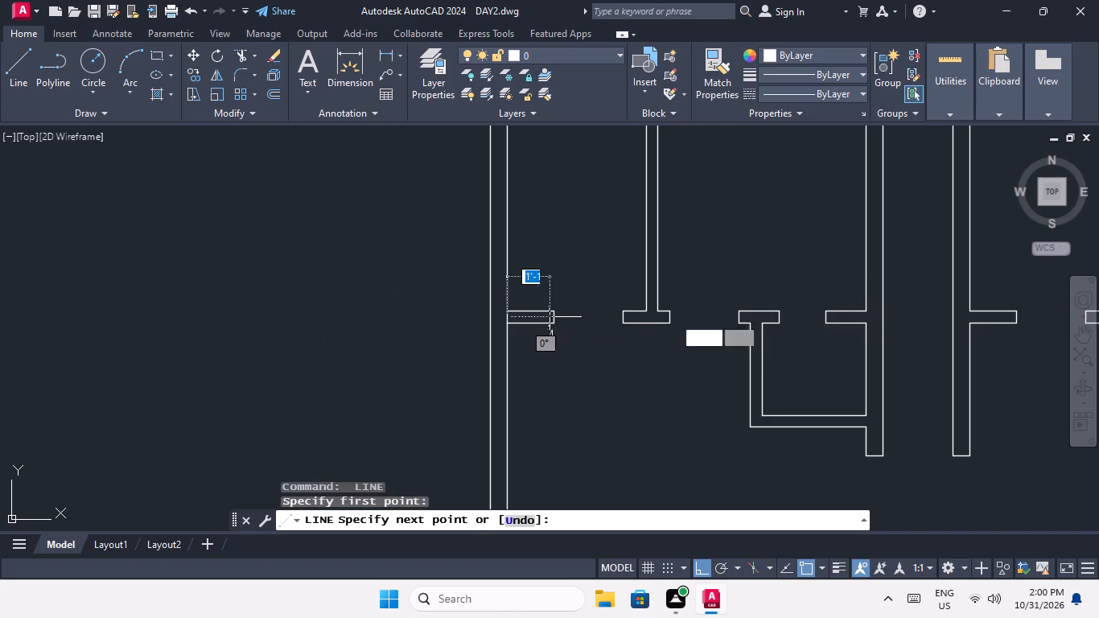
middle_drag(643, 333, 304, 387)
middle_drag(521, 353, 341, 348)
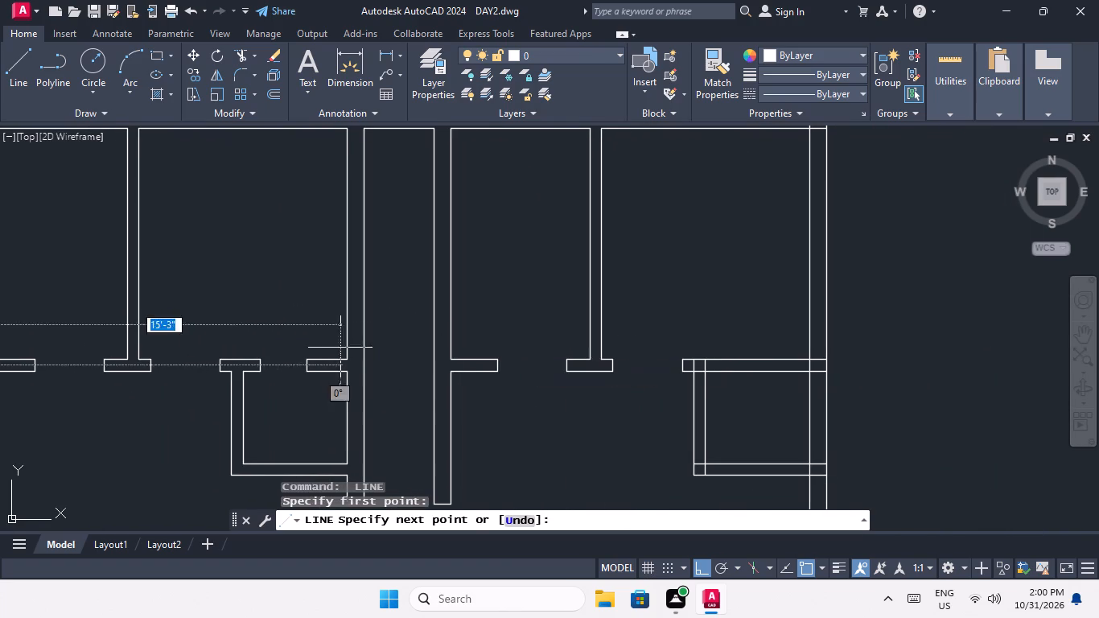
middle_drag(615, 359, 321, 377)
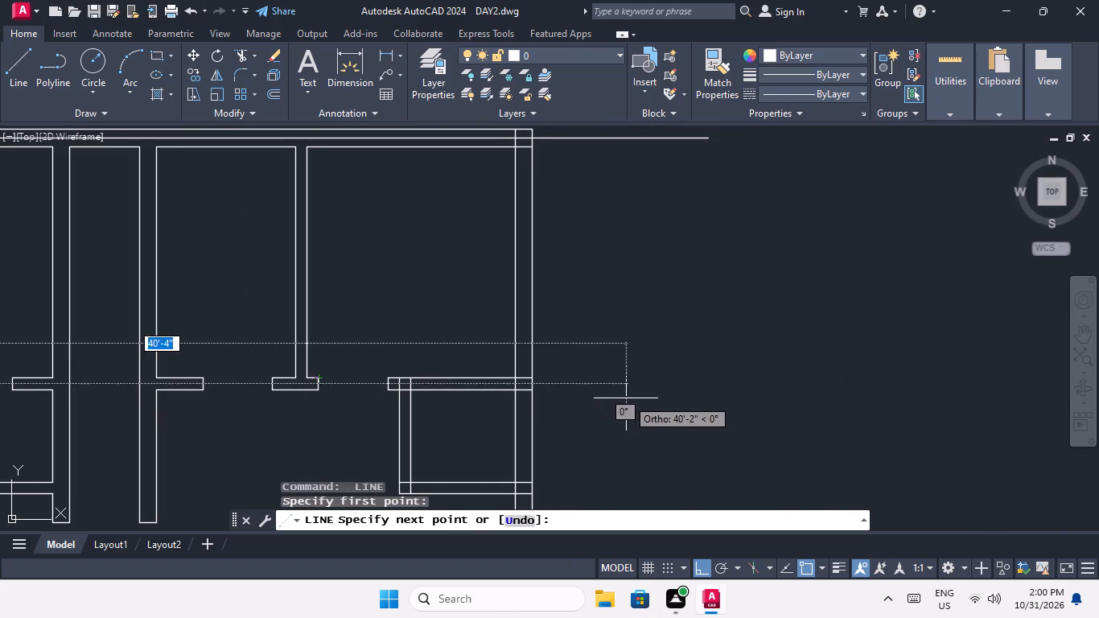
click(746, 392)
key(space)
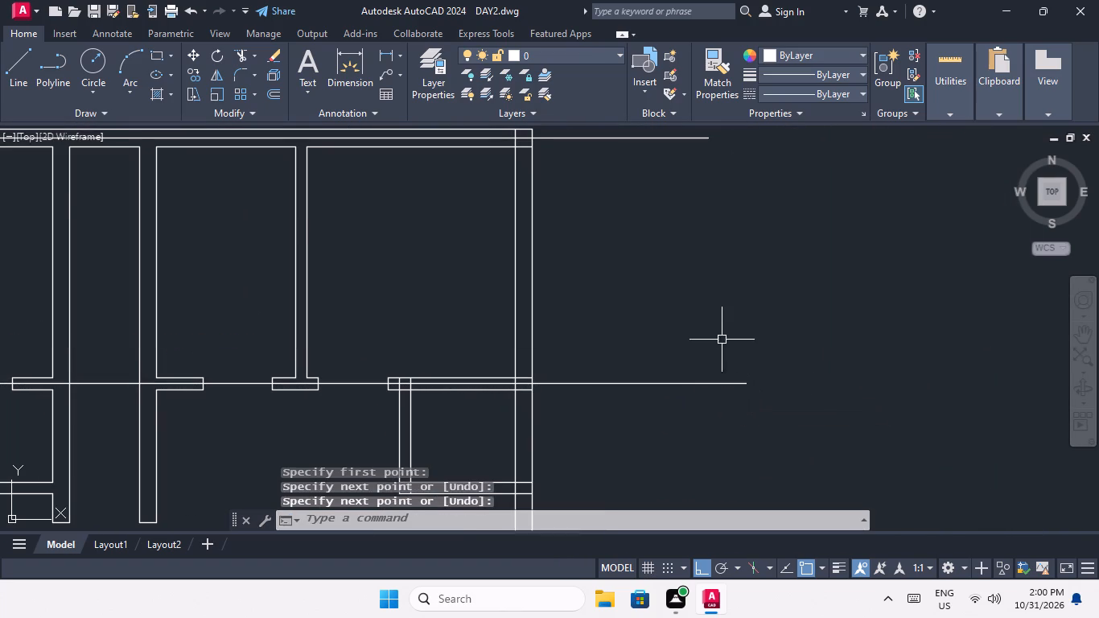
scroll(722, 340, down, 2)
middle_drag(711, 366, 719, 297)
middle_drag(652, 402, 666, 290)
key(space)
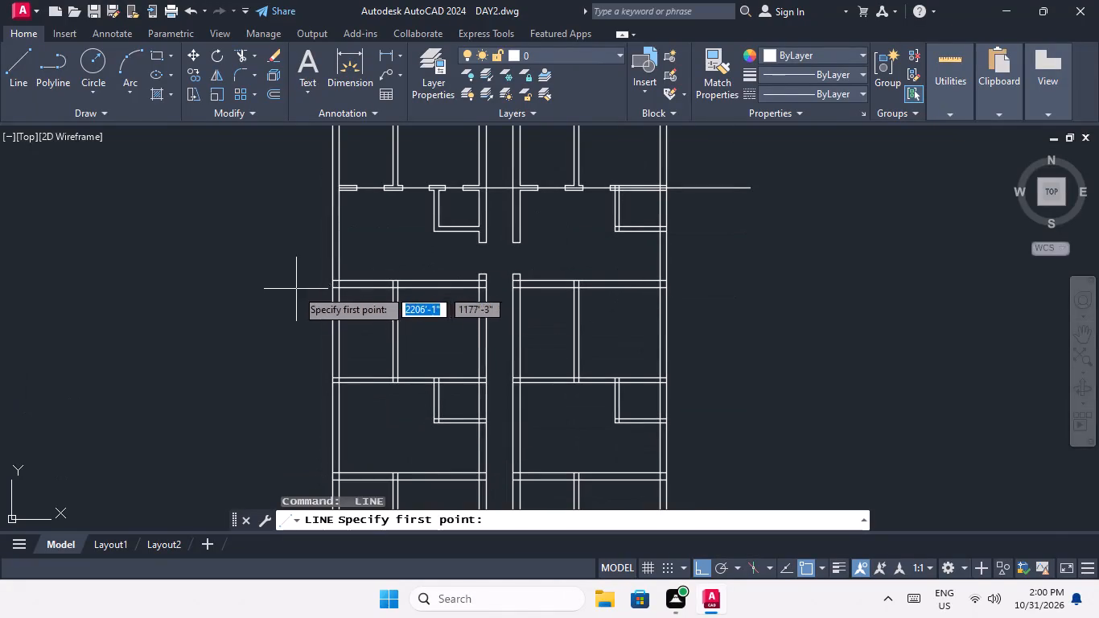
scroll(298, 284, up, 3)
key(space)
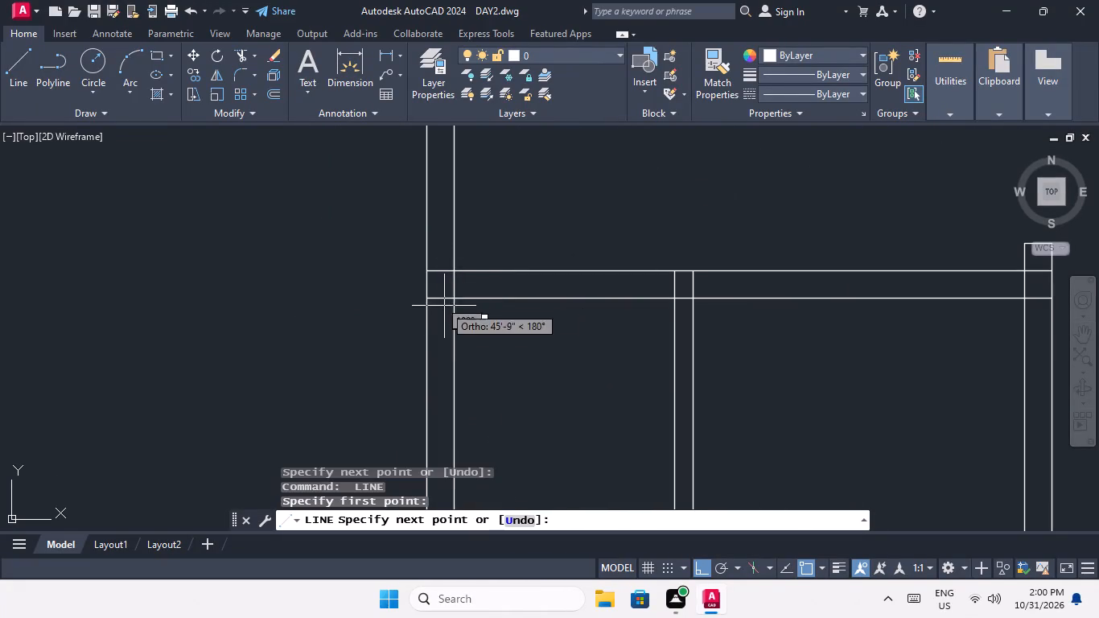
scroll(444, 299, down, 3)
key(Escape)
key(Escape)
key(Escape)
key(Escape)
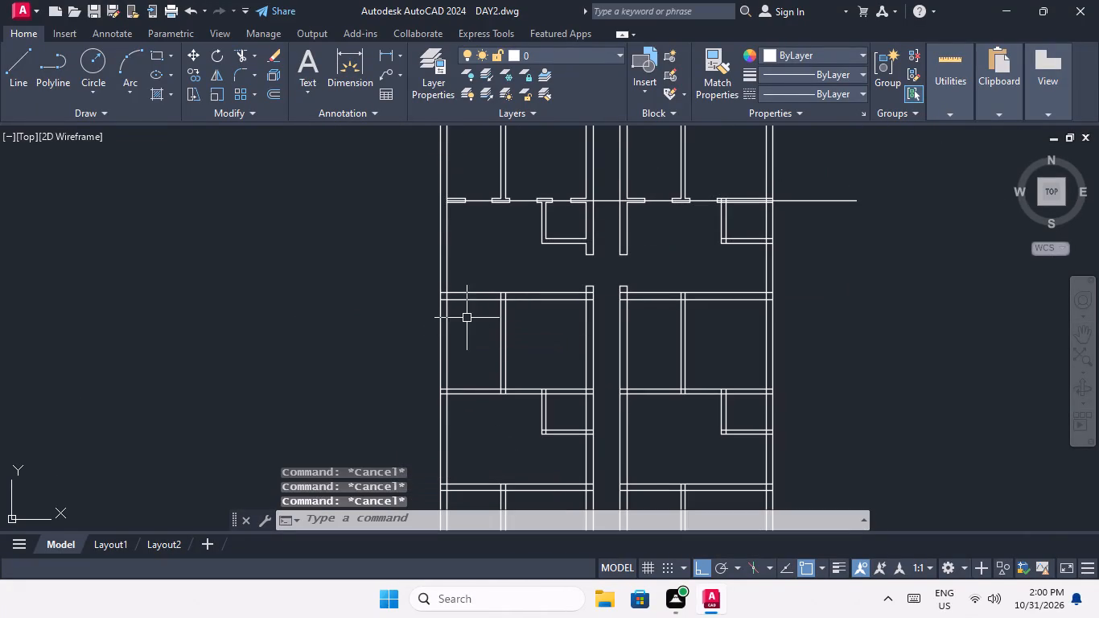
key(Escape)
Trim the overlapping lines where the horizontal wall below the cross passage meets the plan's left exterior wall.
middle_drag(484, 325, 401, 429)
middle_drag(463, 392, 454, 331)
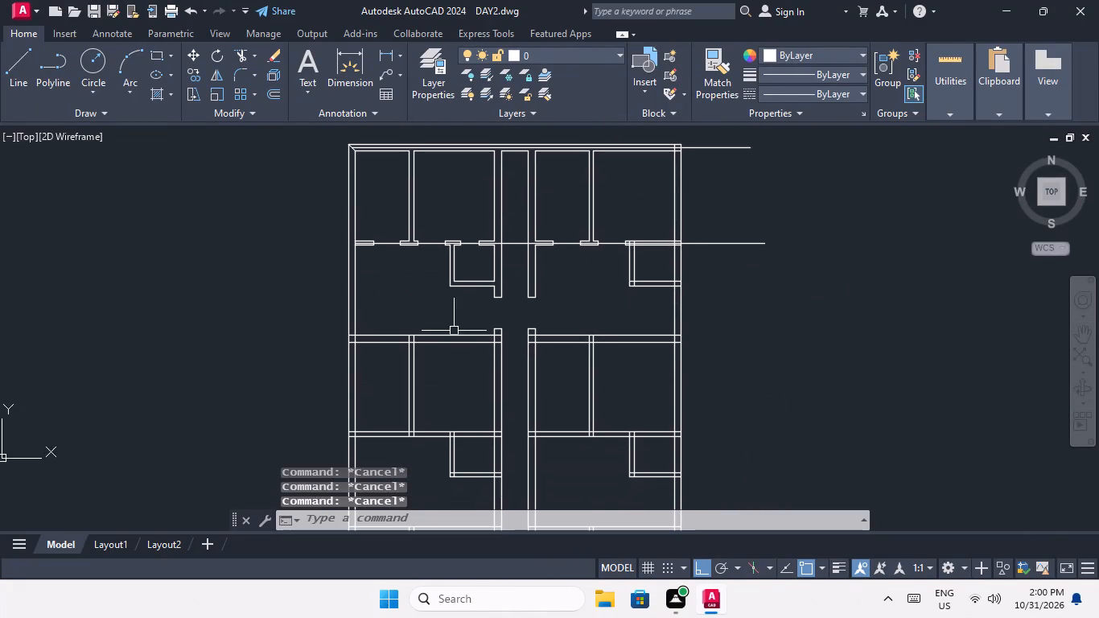
key(t)
key(r)
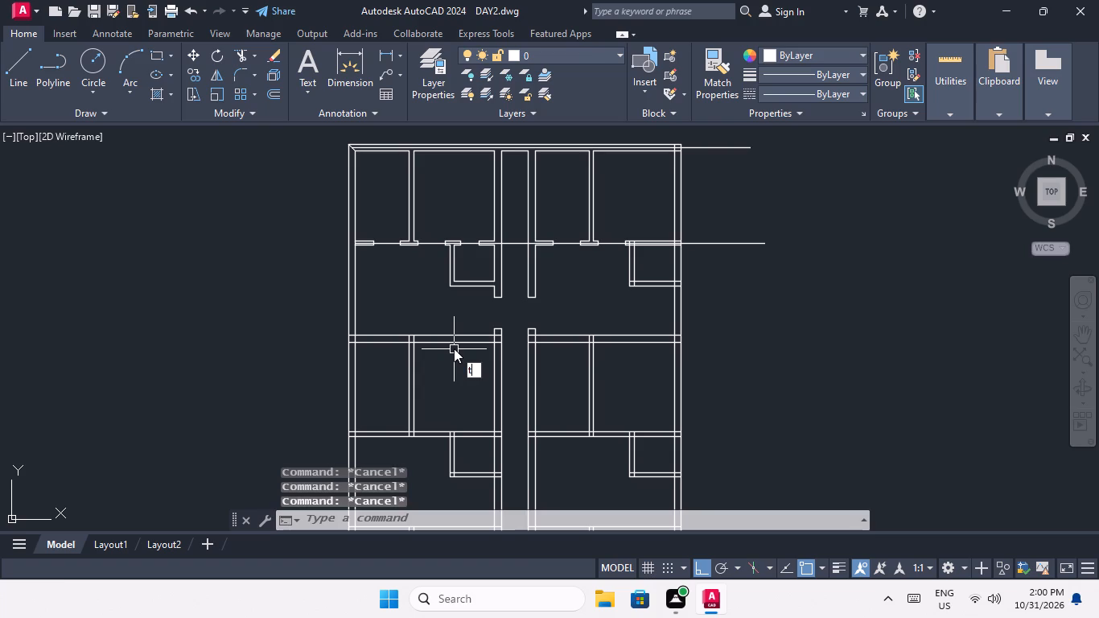
key(space)
key(space)
scroll(347, 348, up, 4)
drag(394, 332, 393, 333)
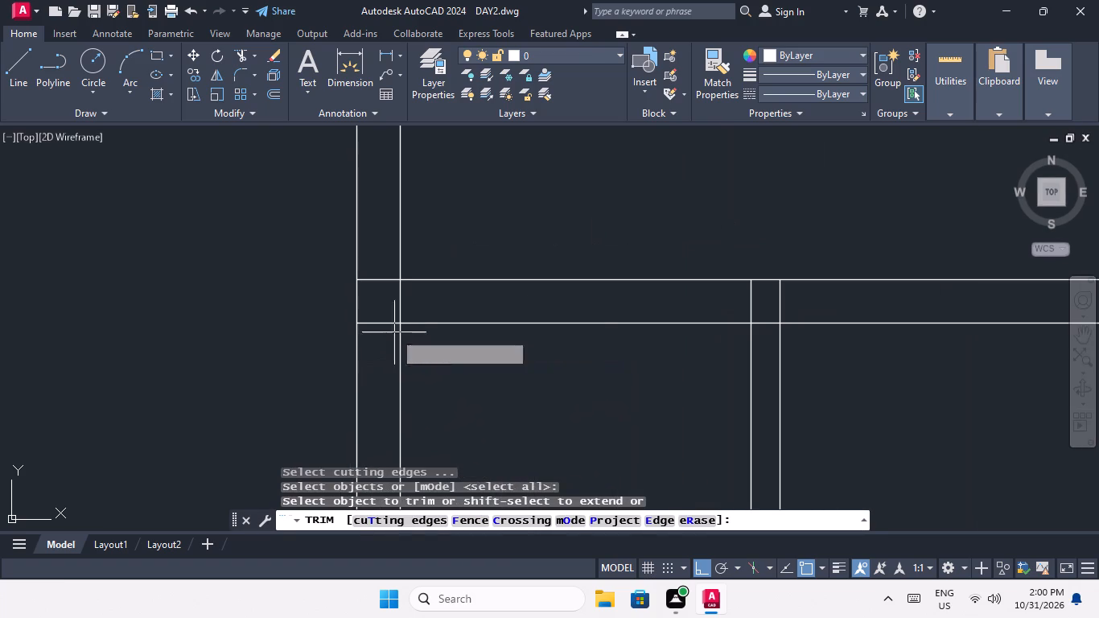
drag(393, 333, 388, 322)
drag(382, 237, 385, 249)
drag(426, 293, 392, 312)
click(383, 312)
scroll(391, 295, down, 4)
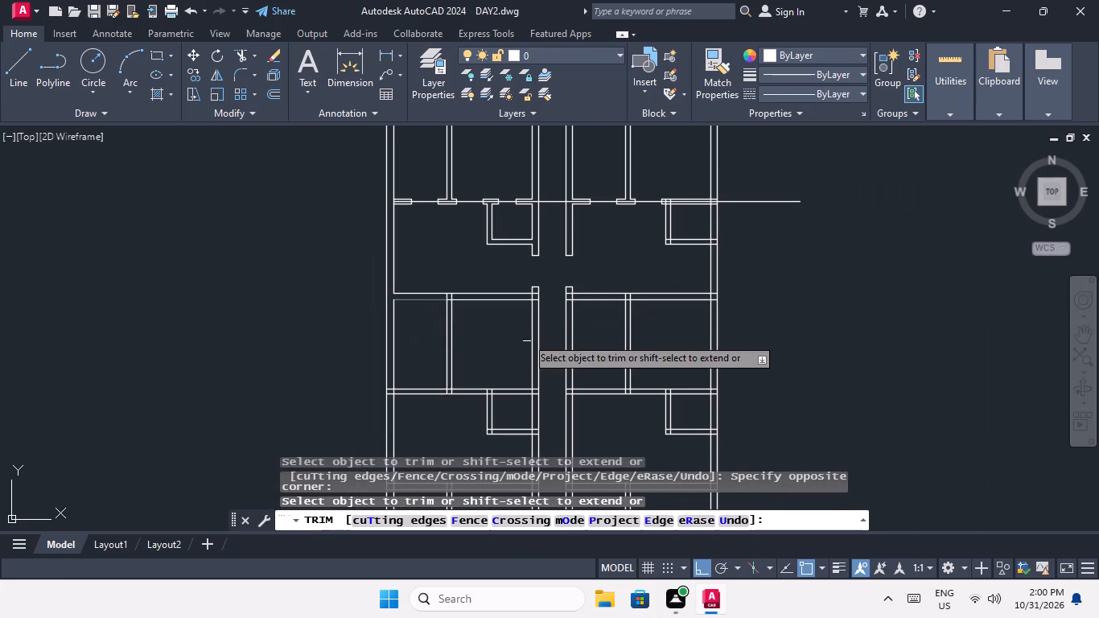
Trim the left half of that wall open at its junctions with the central corridor wall and the room partition.
scroll(507, 306, up, 4)
drag(674, 282, 675, 268)
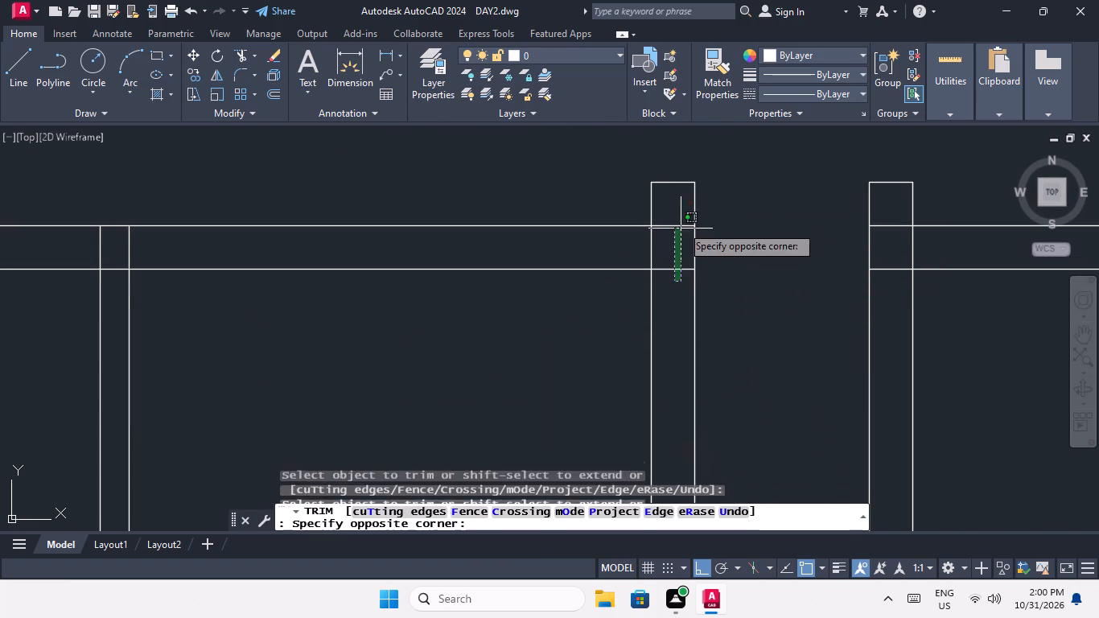
click(682, 208)
drag(673, 242, 649, 253)
click(634, 252)
scroll(636, 249, down, 2)
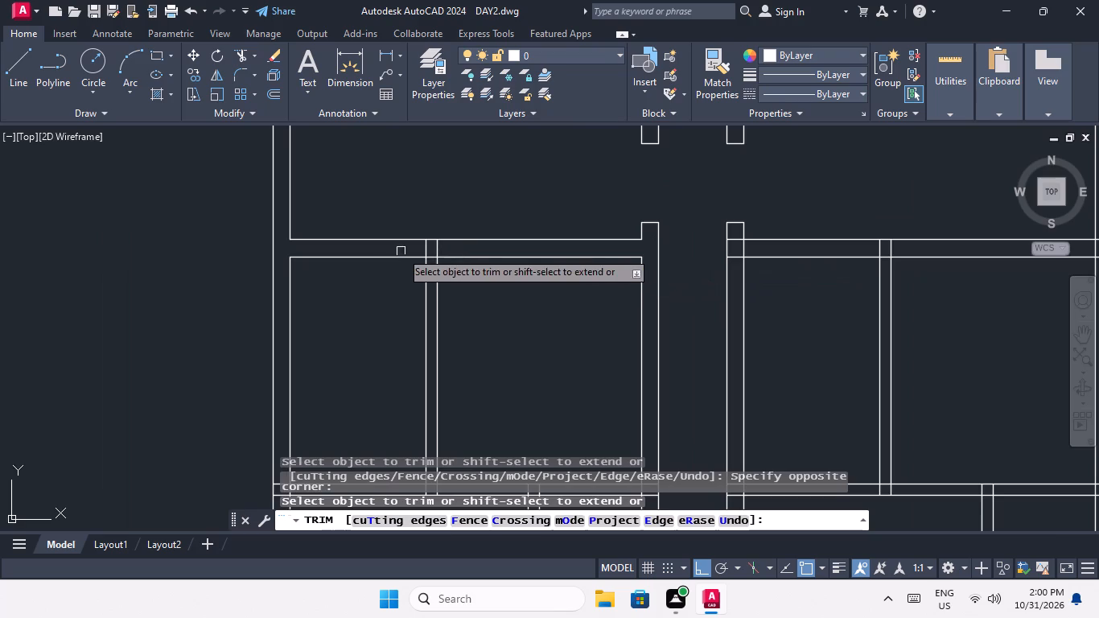
scroll(402, 249, up, 2)
drag(502, 241, 466, 247)
click(442, 252)
drag(481, 282, 476, 257)
click(473, 239)
scroll(472, 271, down, 3)
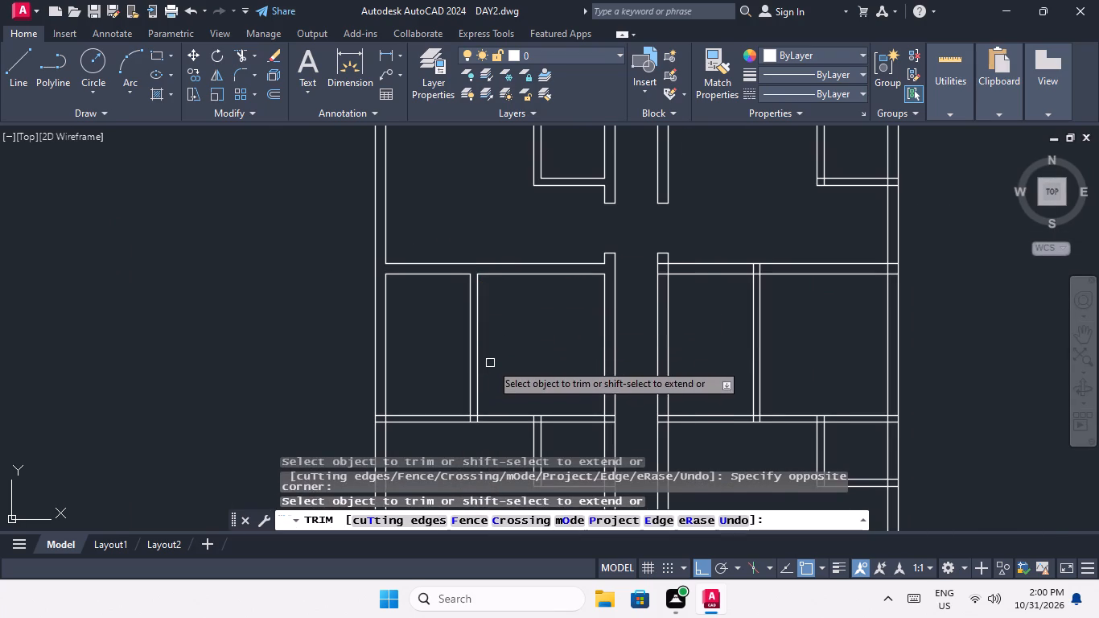
Trim the overlapping lines where the wall's right half meets the central corridor wall and the room partition.
middle_drag(513, 360, 373, 434)
scroll(529, 353, up, 4)
drag(529, 282, 495, 315)
click(491, 317)
drag(492, 365, 481, 319)
click(480, 240)
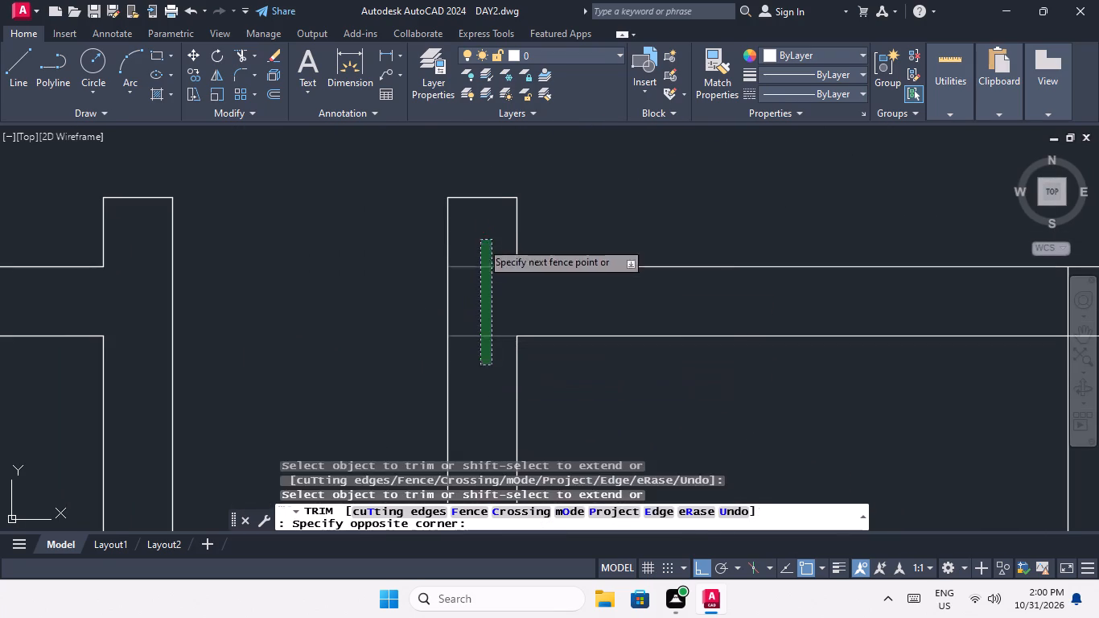
scroll(483, 253, down, 4)
scroll(578, 274, up, 4)
drag(640, 216, 590, 237)
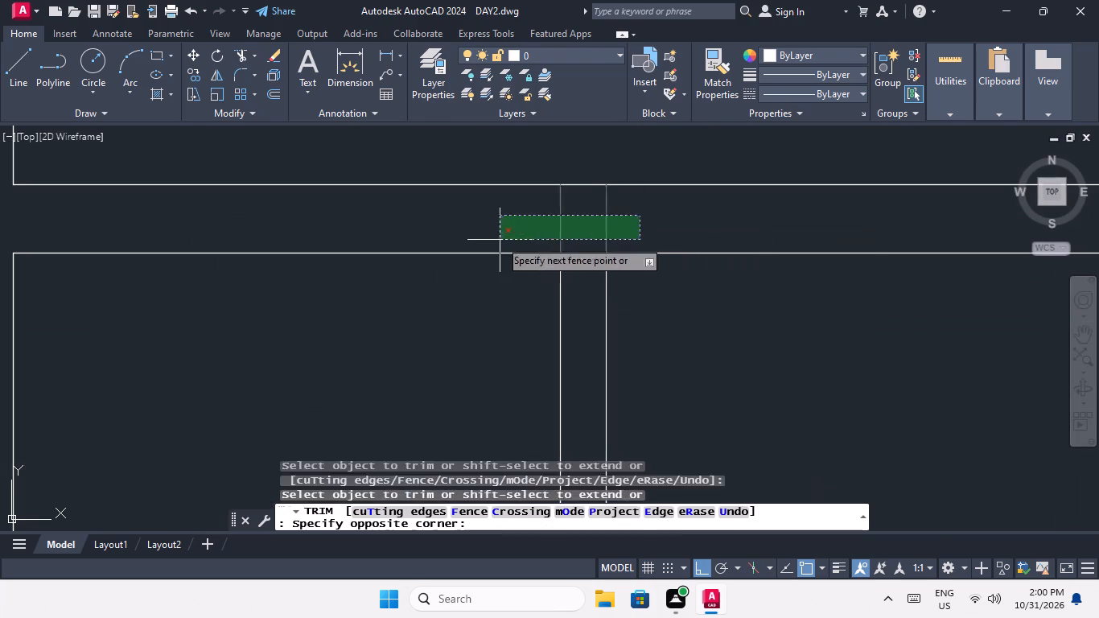
click(500, 240)
click(599, 274)
click(572, 220)
scroll(574, 240, down, 4)
Trim the overlapping lines where the wall below the cross passage meets the right exterior wall.
middle_drag(681, 281, 679, 286)
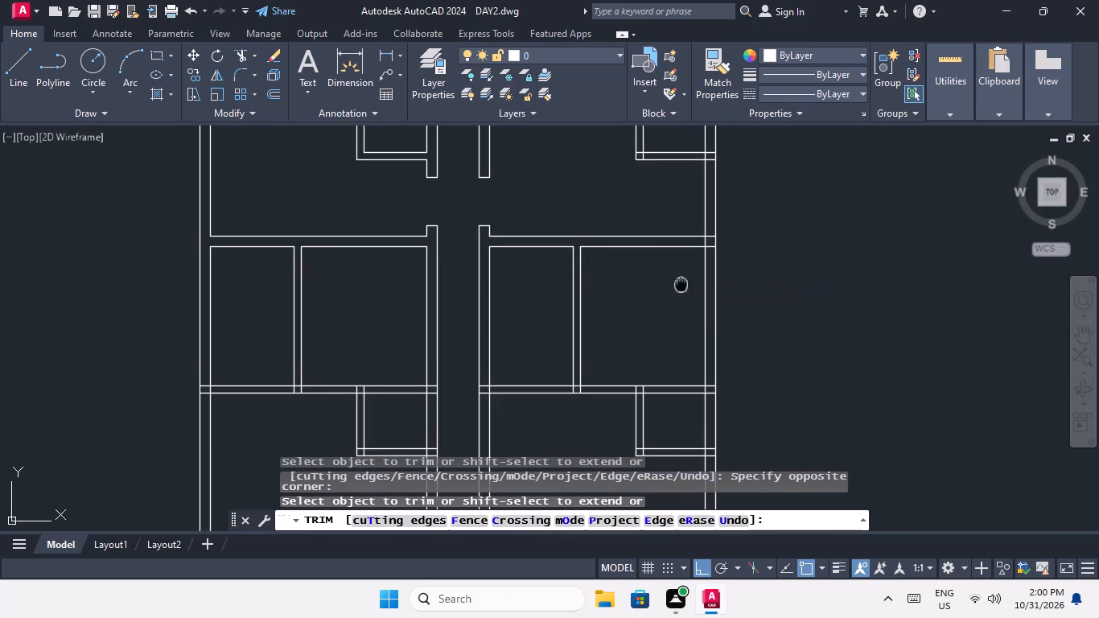
middle_drag(679, 286, 599, 326)
middle_drag(488, 336, 446, 336)
scroll(583, 287, up, 4)
drag(629, 340, 599, 301)
drag(591, 190, 598, 237)
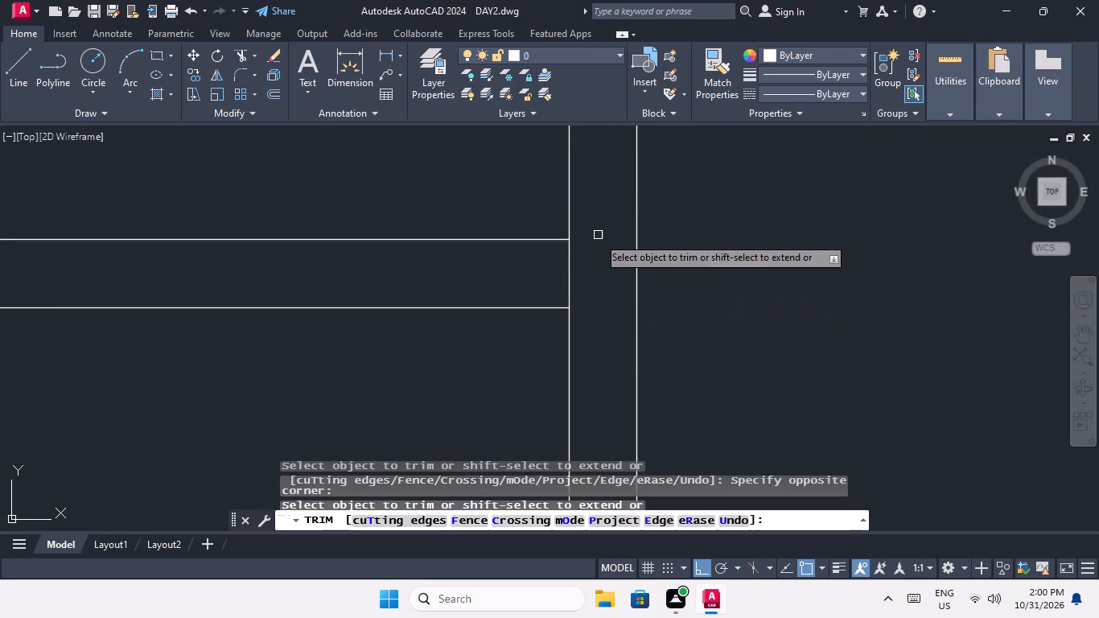
drag(597, 247, 559, 293)
click(555, 289)
scroll(590, 229, down, 4)
Trim the top-right unit's small room at its lower wall's junction with the exterior wall and at its lower-left corner.
middle_drag(592, 285, 598, 332)
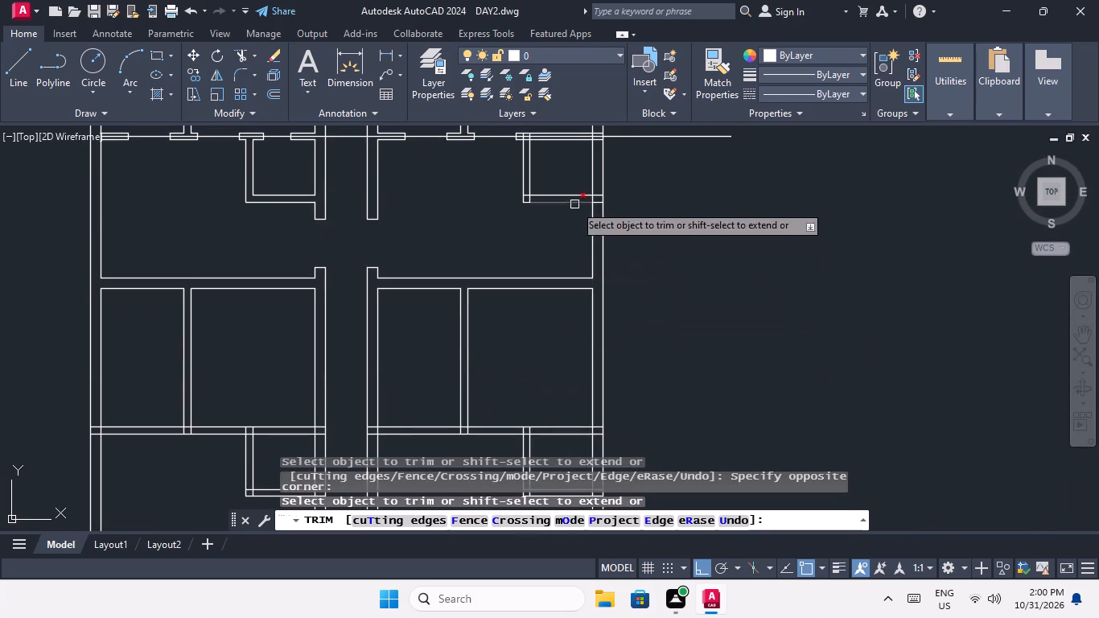
middle_drag(583, 248, 583, 343)
scroll(603, 289, up, 2)
drag(594, 324, 584, 302)
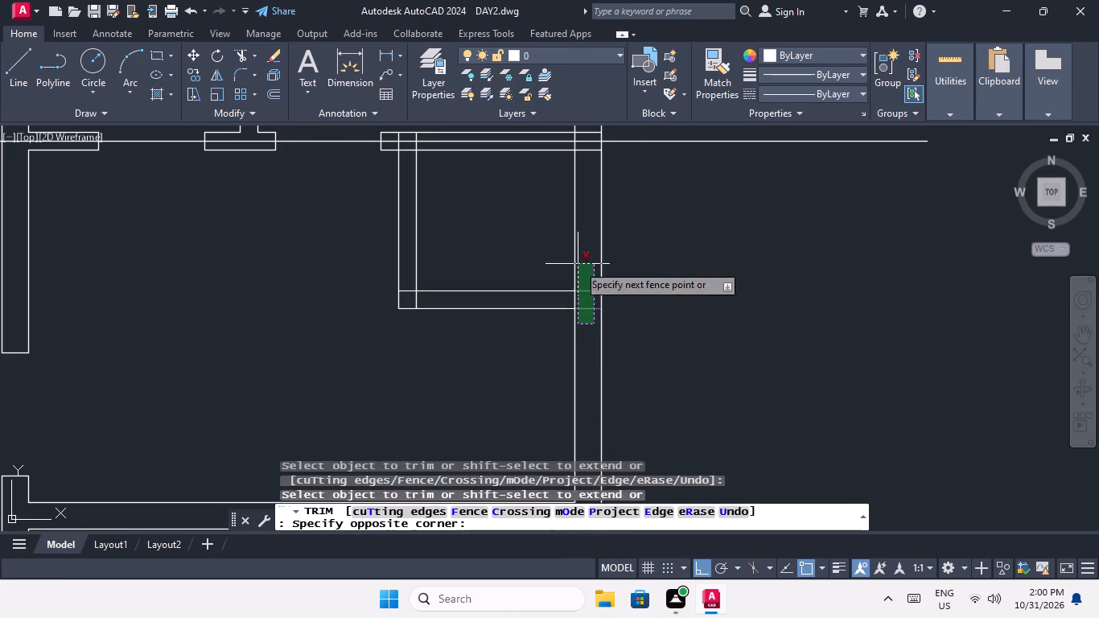
drag(578, 264, 578, 274)
click(578, 298)
scroll(395, 291, up, 3)
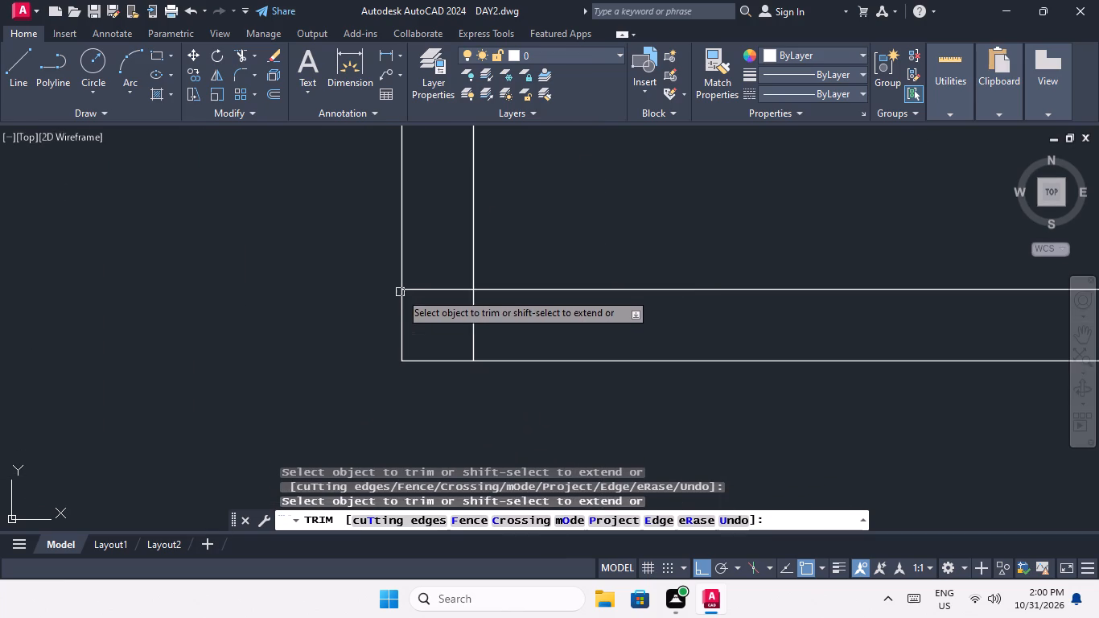
click(438, 288)
click(475, 317)
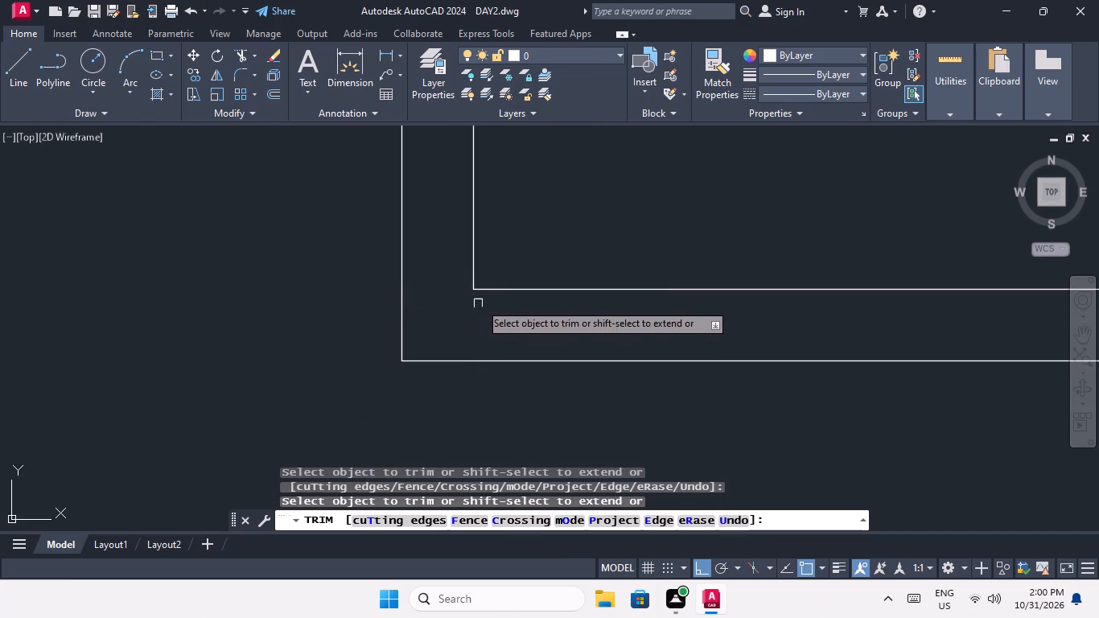
scroll(480, 302, down, 4)
Trim the overlapping lines where the second-row left unit's lower room wall meets the left exterior wall.
middle_drag(441, 319, 453, 362)
middle_drag(382, 338, 482, 280)
scroll(488, 277, down, 2)
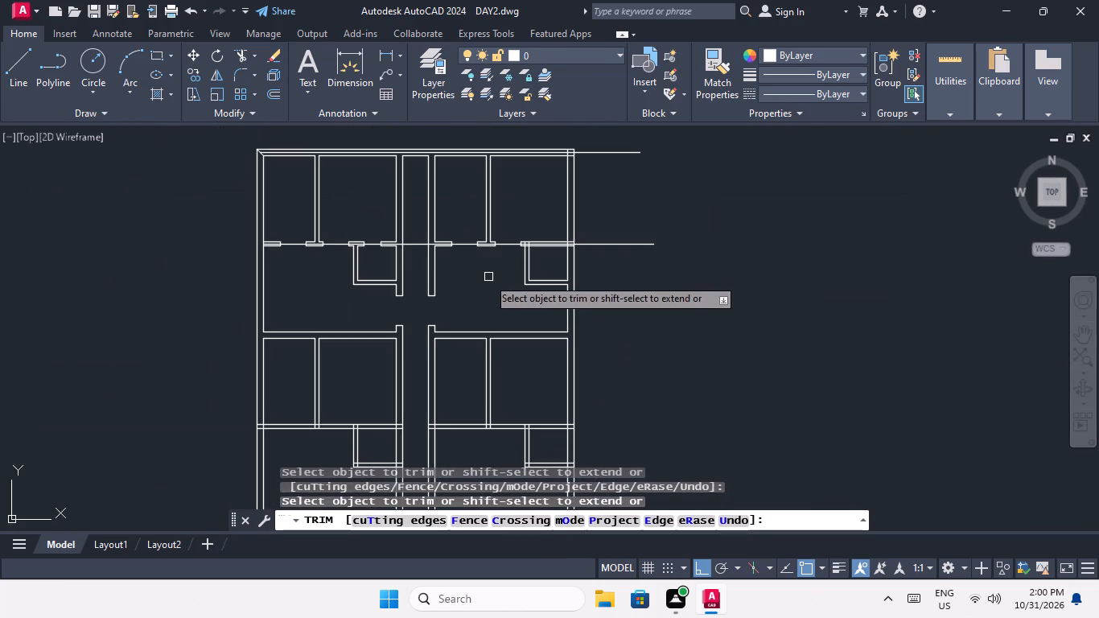
middle_drag(470, 307, 490, 249)
middle_drag(475, 281, 487, 232)
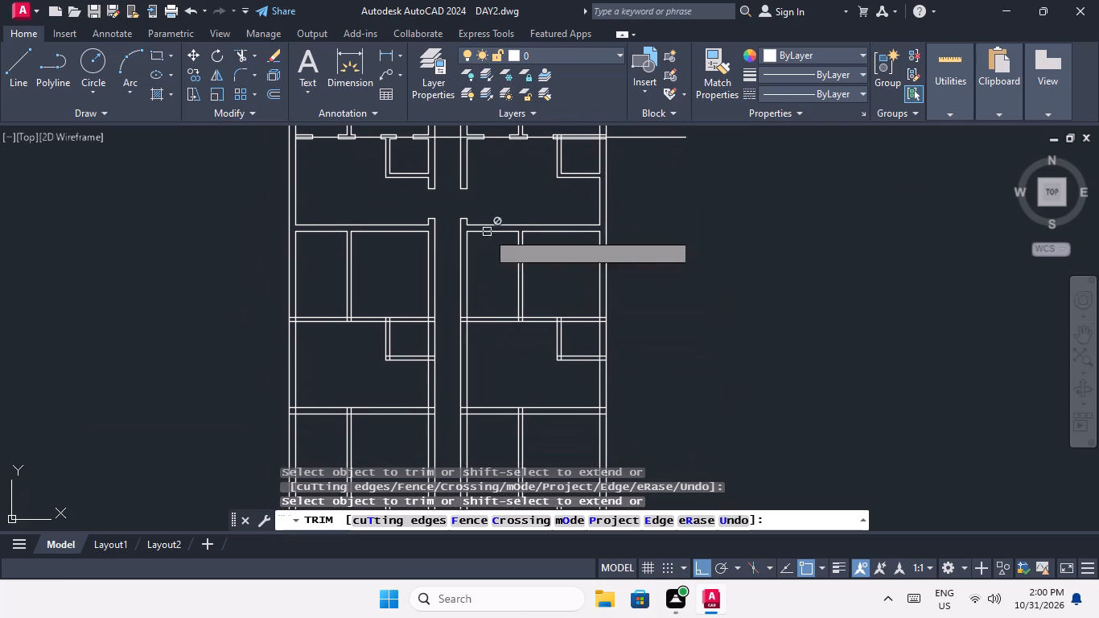
scroll(283, 326, up, 4)
scroll(335, 286, up, 2)
drag(355, 355, 338, 302)
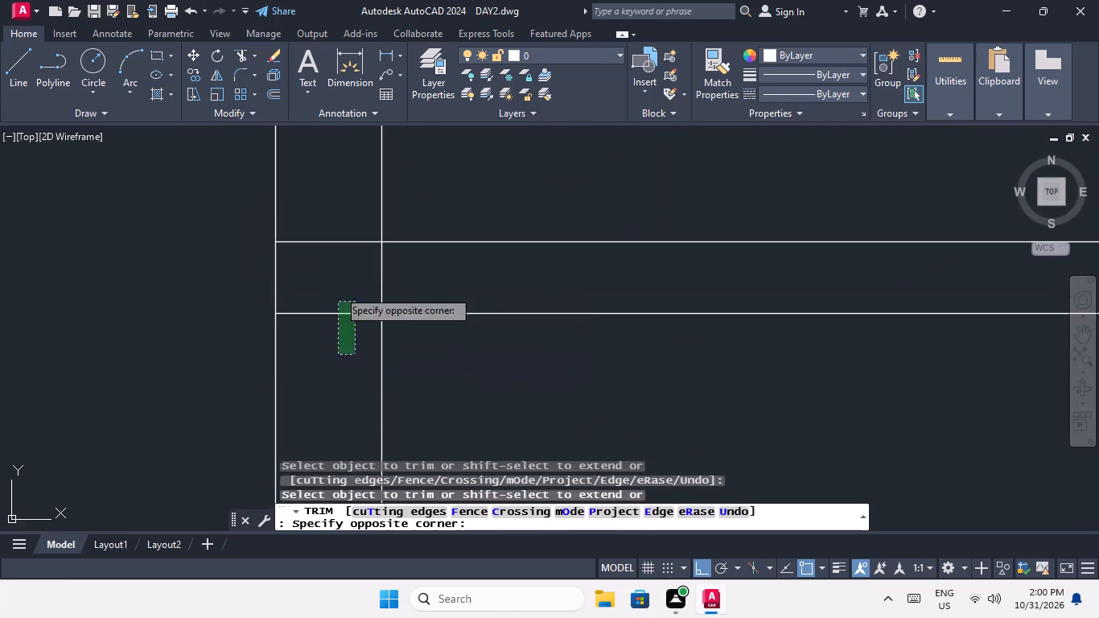
drag(327, 222, 331, 238)
drag(408, 267, 367, 292)
click(338, 299)
scroll(346, 266, down, 4)
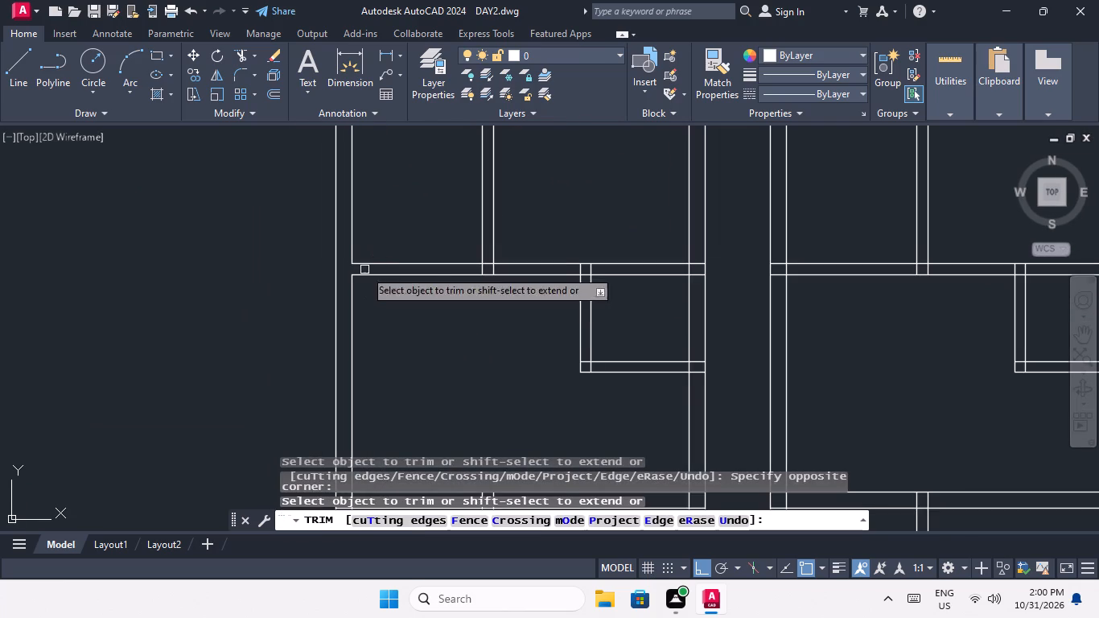
Trim that same wall open at its junctions with the room partition above and the small room's side wall below.
middle_drag(364, 270, 164, 282)
scroll(275, 290, up, 4)
drag(434, 222, 368, 264)
drag(268, 262, 279, 260)
drag(379, 253, 368, 229)
click(355, 176)
scroll(355, 183, down, 4)
middle_drag(437, 244, 352, 316)
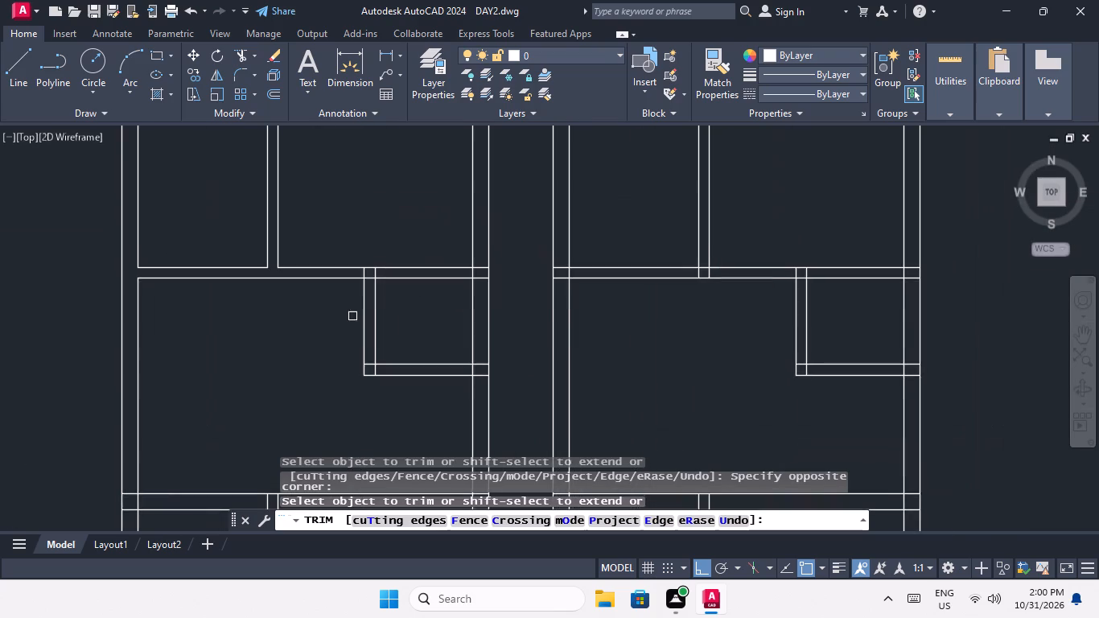
scroll(367, 277, up, 4)
drag(442, 240, 401, 248)
click(327, 248)
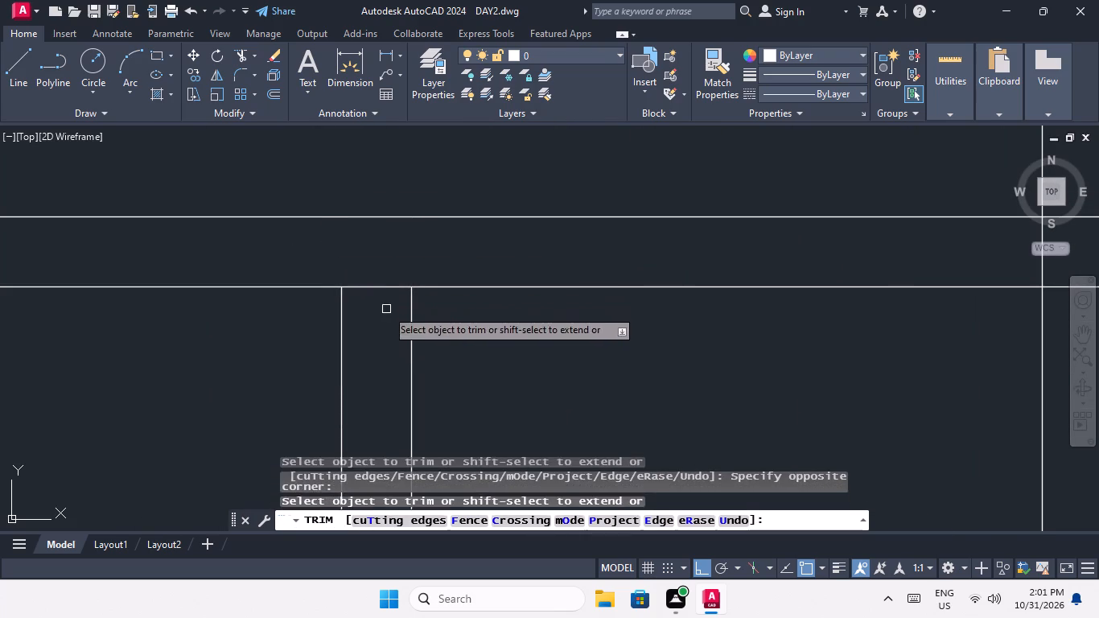
drag(386, 309, 377, 278)
click(369, 251)
scroll(368, 261, down, 4)
Trim the overlapping lines where that wall meets the central corridor wall.
scroll(480, 262, up, 5)
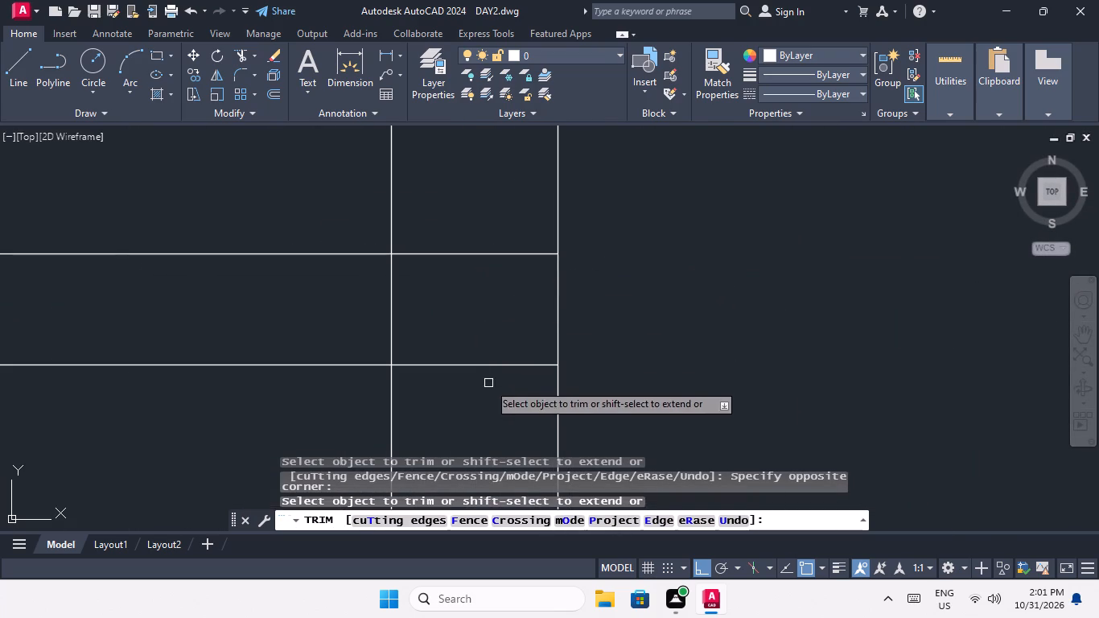
drag(488, 383, 475, 321)
drag(457, 179, 461, 223)
drag(457, 279, 396, 325)
click(350, 328)
Trim the overlapping lines at the lower-left corner of the second-row left unit's small room.
scroll(400, 274, down, 5)
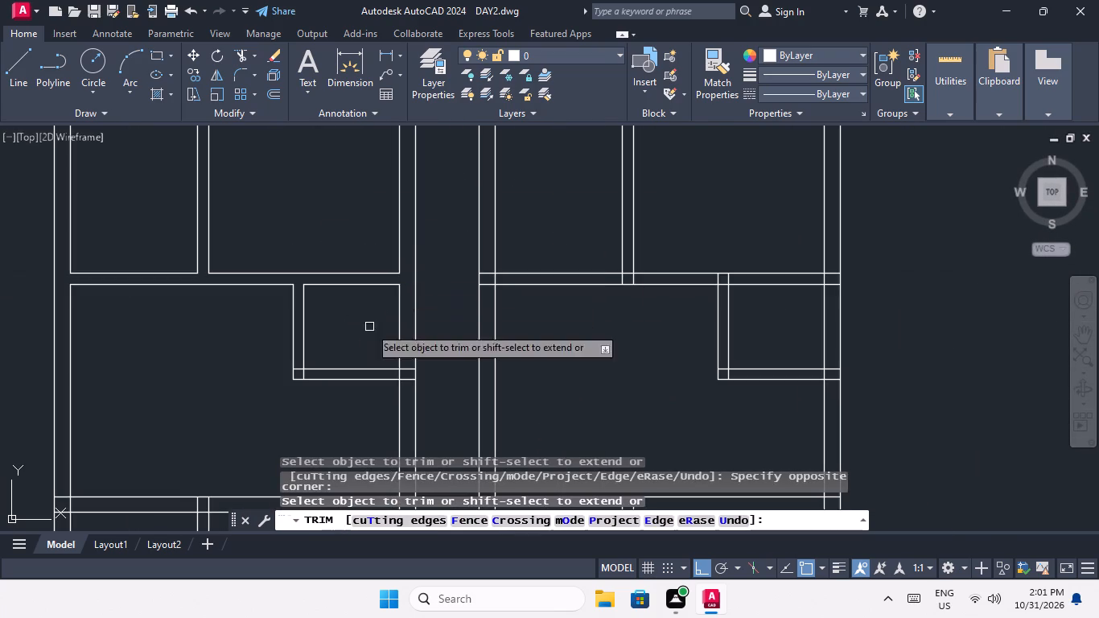
middle_drag(364, 325, 393, 273)
middle_click(413, 242)
scroll(335, 323, up, 5)
drag(313, 282, 282, 336)
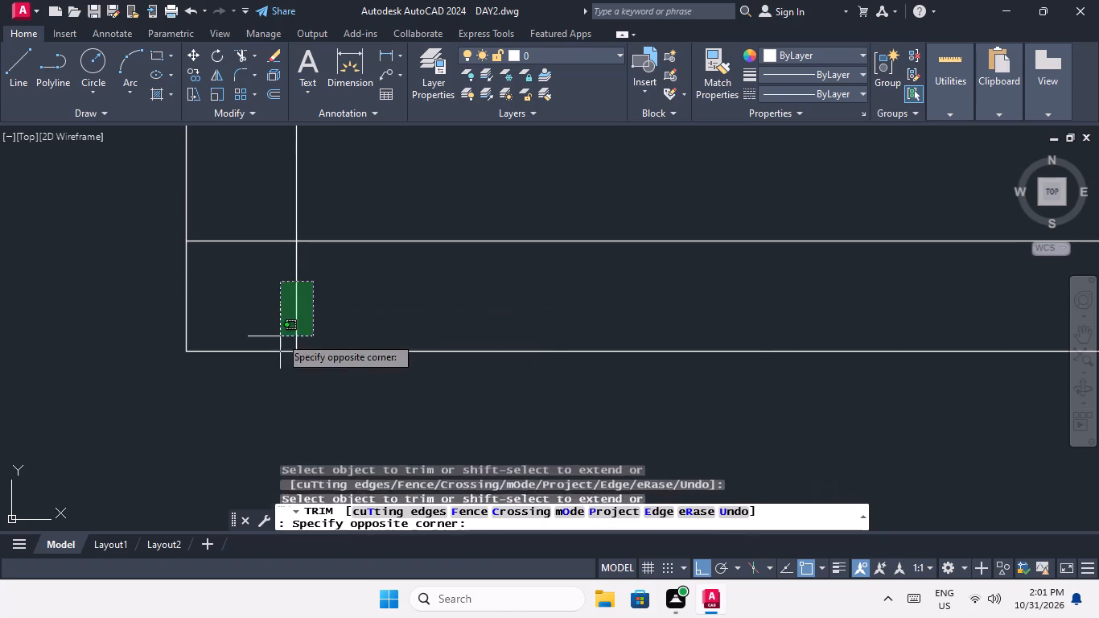
click(280, 336)
click(276, 319)
click(218, 212)
Trim the overlapping lines where that small room's lower wall meets the central corridor wall.
scroll(220, 224, down, 4)
scroll(403, 253, up, 2)
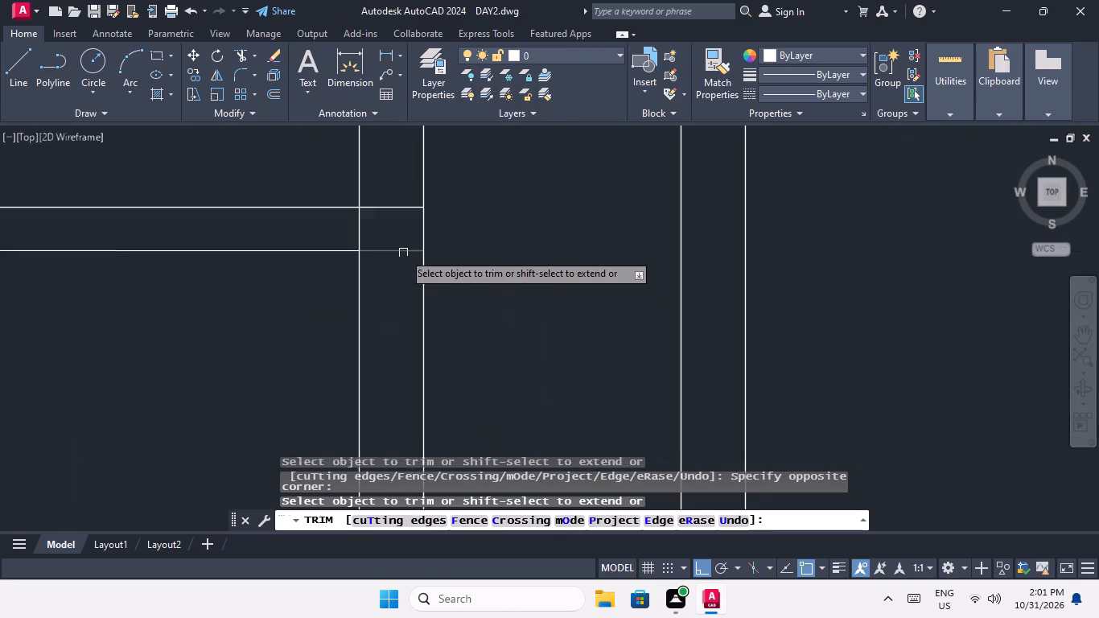
scroll(403, 253, up, 2)
drag(404, 298, 401, 287)
middle_drag(397, 241, 406, 334)
click(393, 209)
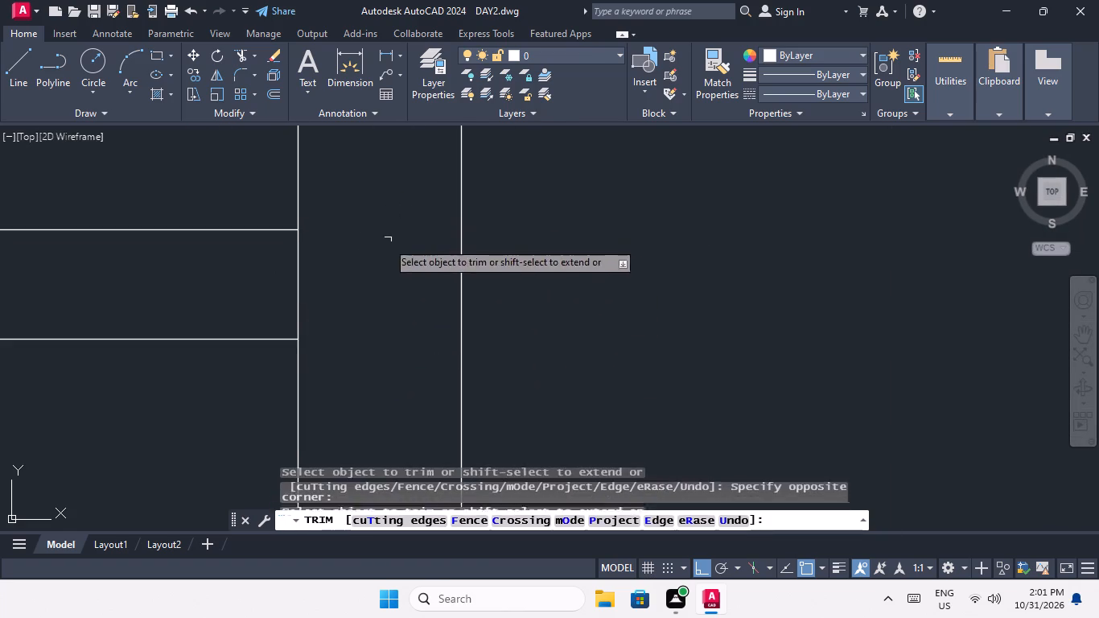
drag(368, 251, 333, 286)
click(268, 292)
Trim the overlapping lines where the second-row right unit's lower room wall meets the central corridor wall.
scroll(296, 268, down, 5)
middle_drag(401, 265, 253, 384)
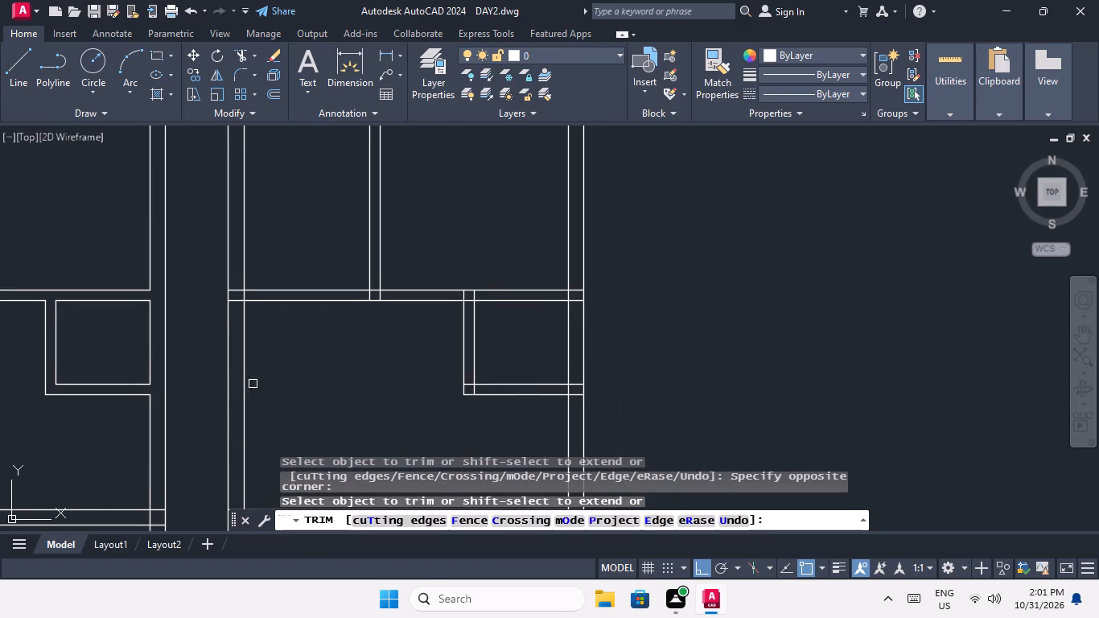
scroll(206, 290, up, 4)
drag(386, 378, 377, 340)
drag(364, 239, 365, 251)
drag(477, 302, 444, 330)
click(426, 330)
Trim the second-row right unit's lower room wall open at its junction with the room partition above.
scroll(430, 304, down, 5)
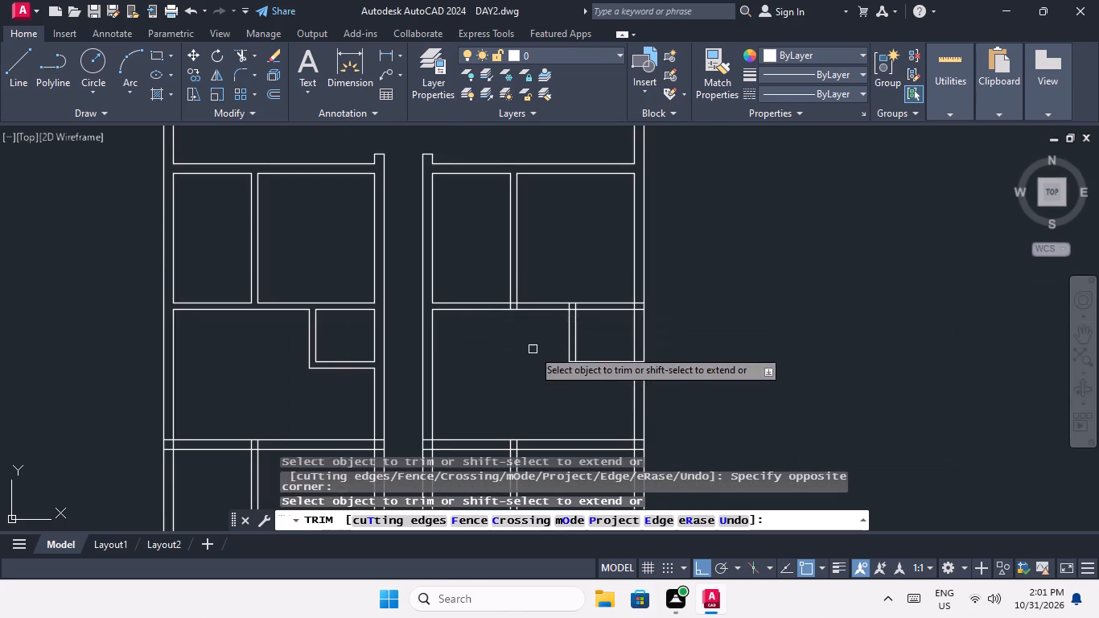
middle_drag(533, 352, 405, 391)
scroll(377, 336, up, 5)
middle_drag(442, 403, 417, 269)
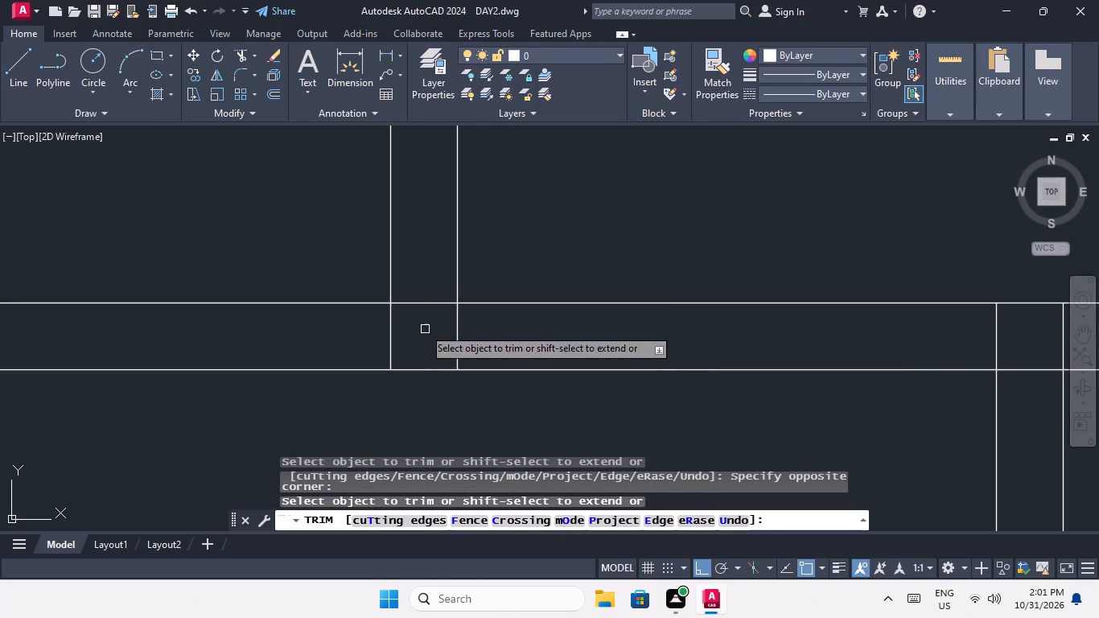
scroll(421, 324, up, 2)
drag(540, 338, 299, 389)
drag(224, 389, 246, 389)
drag(458, 389, 438, 352)
click(385, 210)
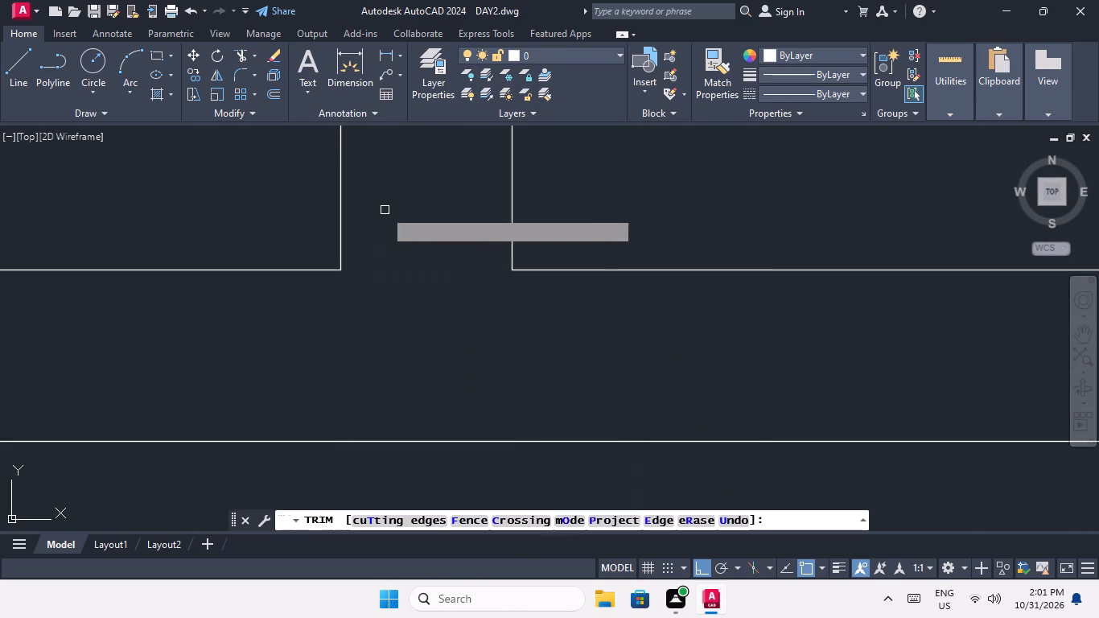
Trim the same wall open at its junction with the small room's side wall below.
scroll(385, 212, down, 6)
middle_drag(267, 299, 154, 300)
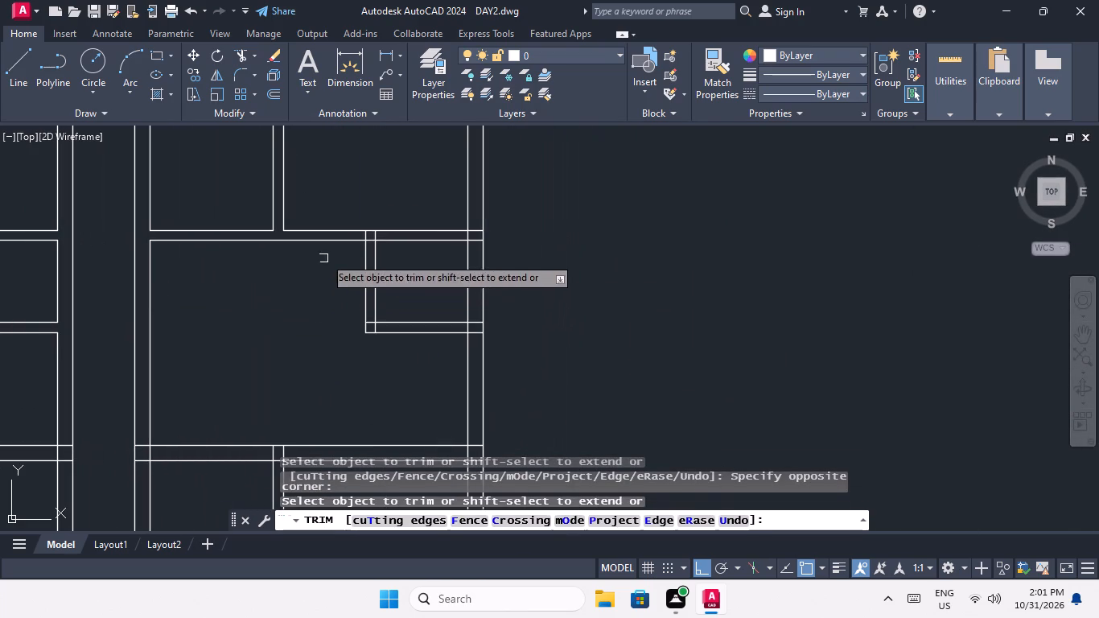
scroll(352, 237, up, 3)
scroll(449, 225, up, 2)
drag(461, 220, 323, 263)
click(268, 256)
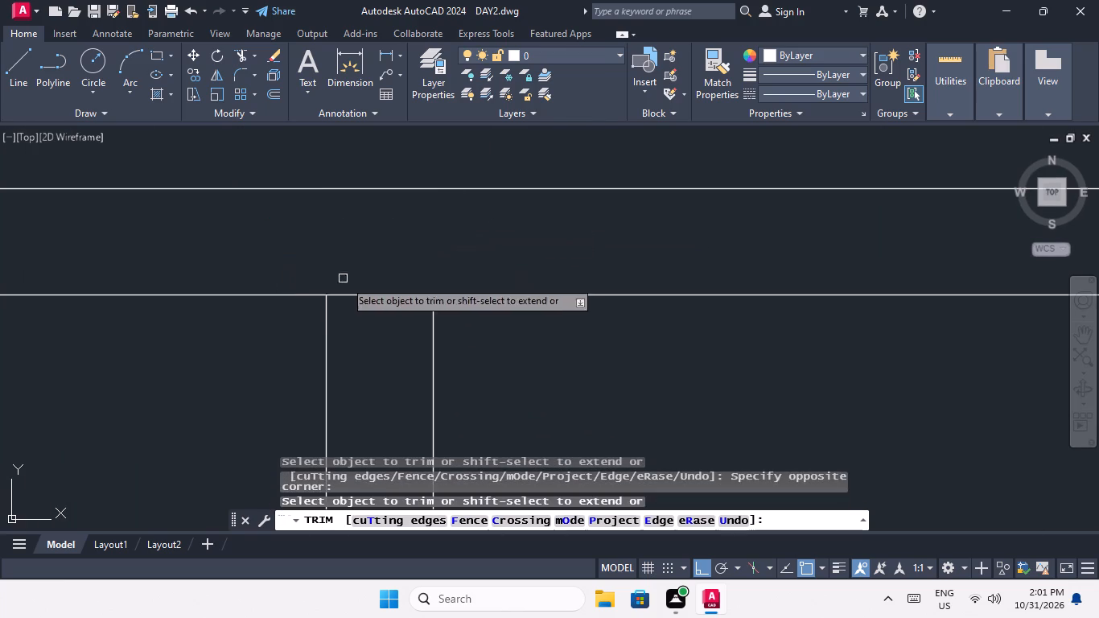
drag(373, 327, 364, 295)
click(352, 237)
Trim the overlapping lines where that wall meets the right exterior wall.
scroll(352, 240, down, 5)
scroll(471, 238, up, 4)
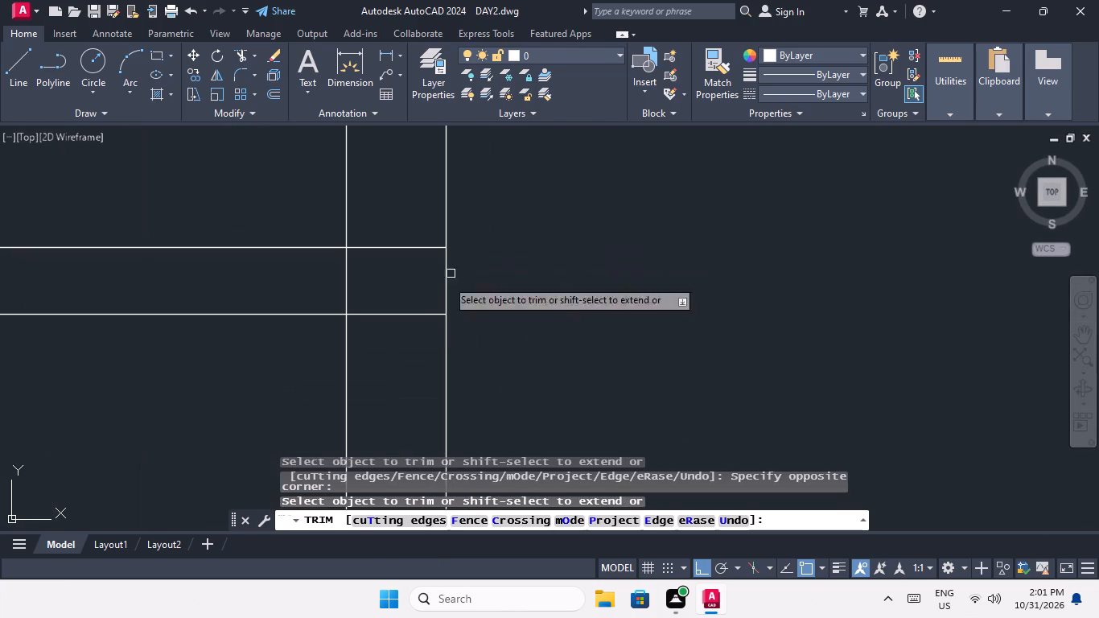
drag(415, 336, 404, 307)
click(389, 199)
drag(377, 252, 320, 309)
drag(296, 309, 311, 302)
Trim the second-row right unit's small room at its lower wall's junction with the exterior wall and at its lower-left corner.
scroll(391, 233, down, 3)
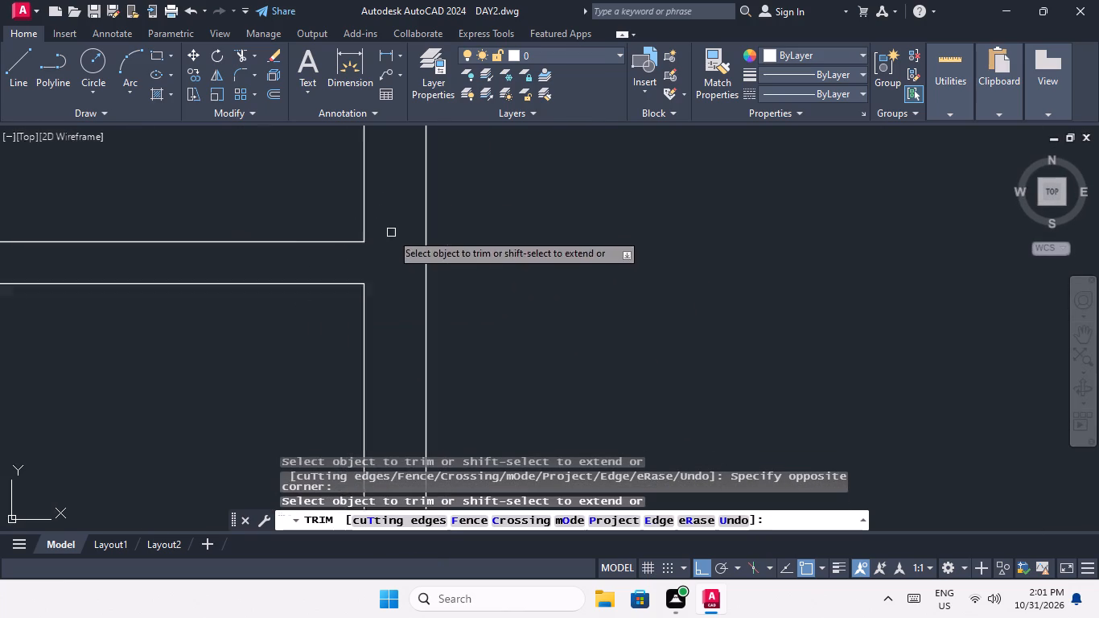
scroll(391, 233, down, 2)
scroll(375, 298, up, 4)
drag(479, 319, 473, 290)
drag(471, 229, 473, 249)
drag(471, 264, 403, 295)
click(396, 290)
middle_drag(267, 319, 554, 326)
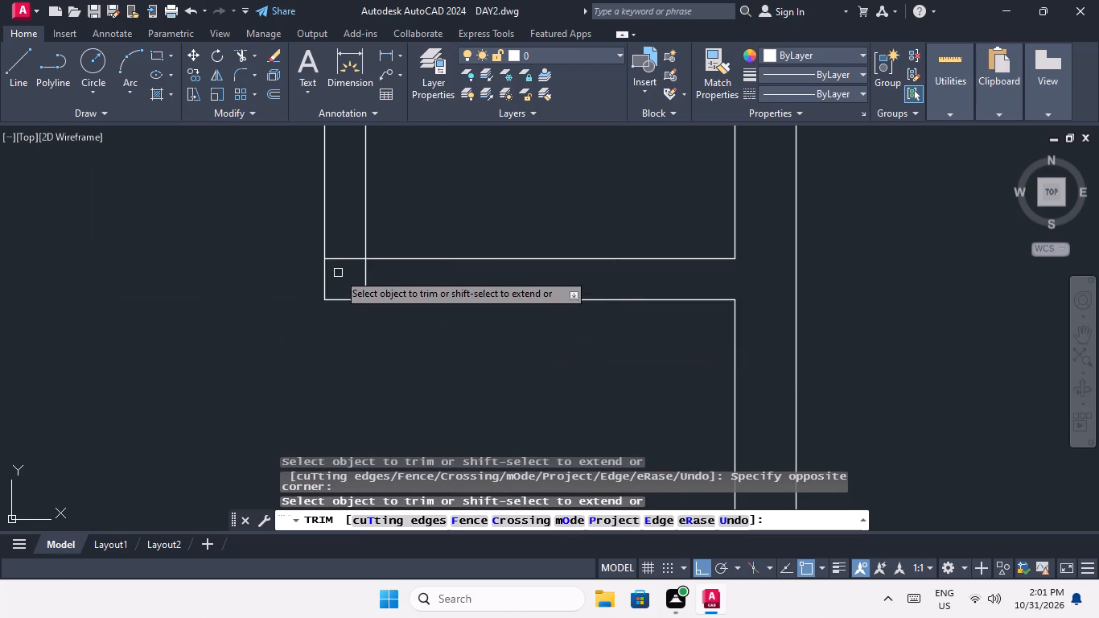
scroll(339, 269, up, 2)
drag(444, 274, 326, 341)
click(325, 337)
drag(360, 315, 346, 275)
click(330, 182)
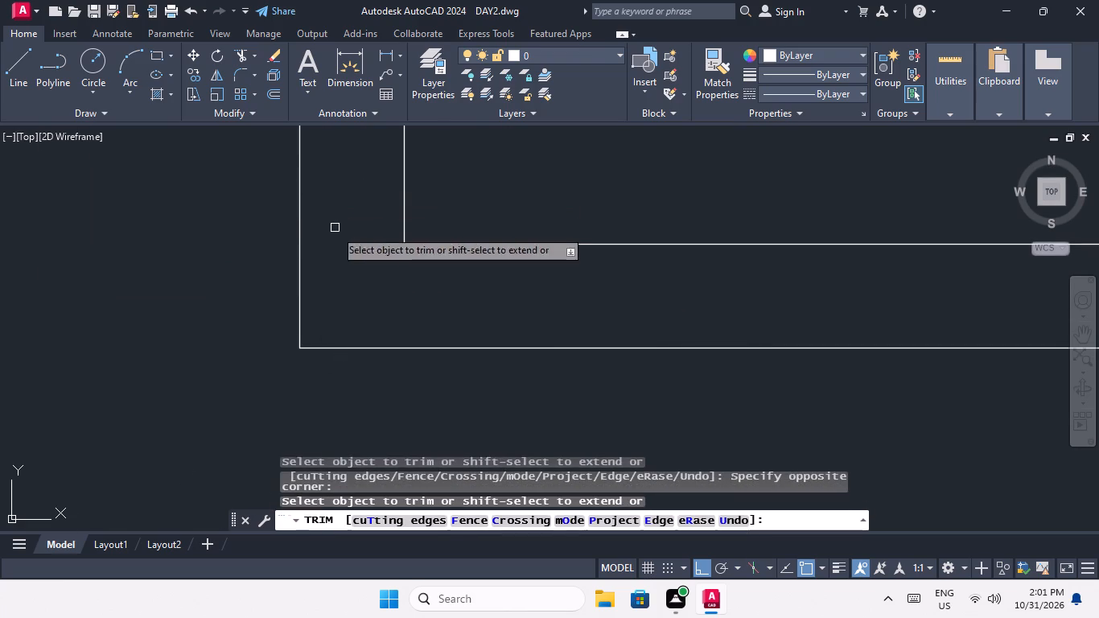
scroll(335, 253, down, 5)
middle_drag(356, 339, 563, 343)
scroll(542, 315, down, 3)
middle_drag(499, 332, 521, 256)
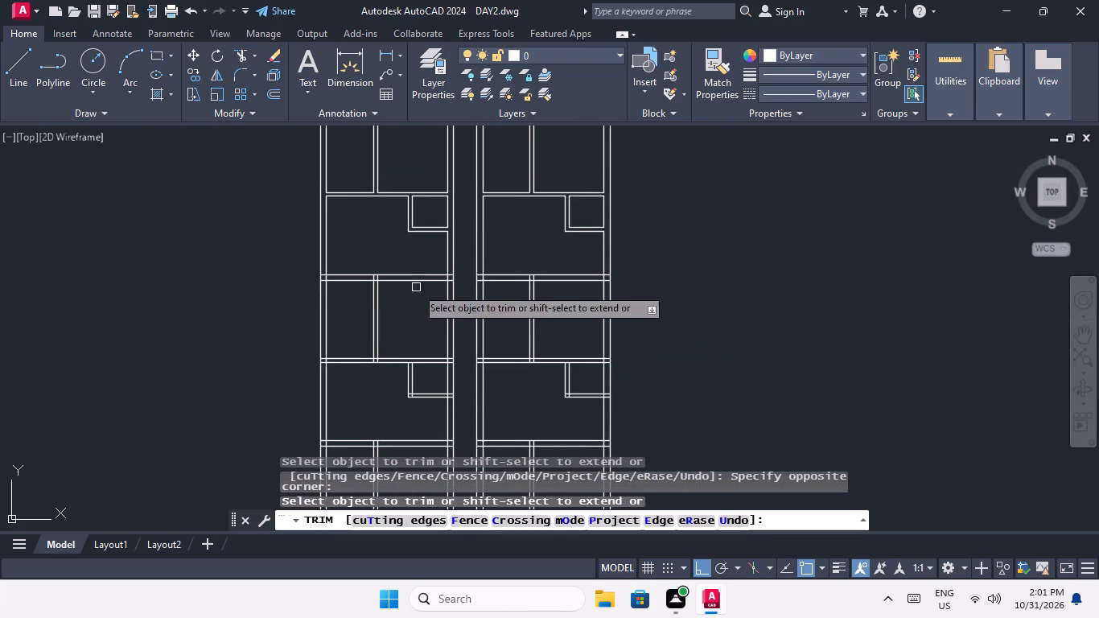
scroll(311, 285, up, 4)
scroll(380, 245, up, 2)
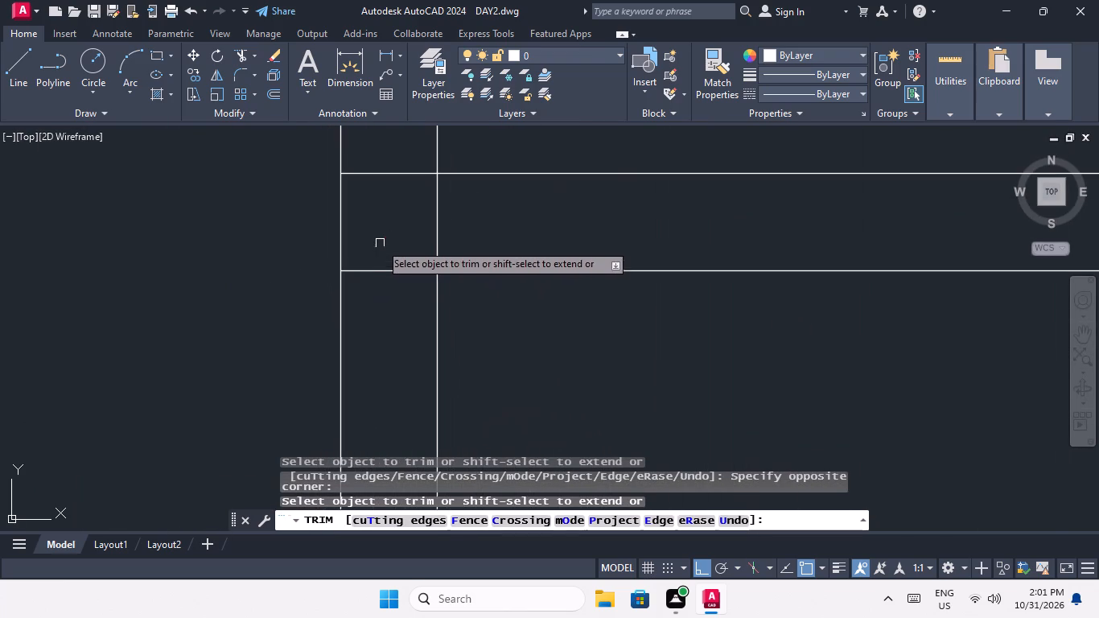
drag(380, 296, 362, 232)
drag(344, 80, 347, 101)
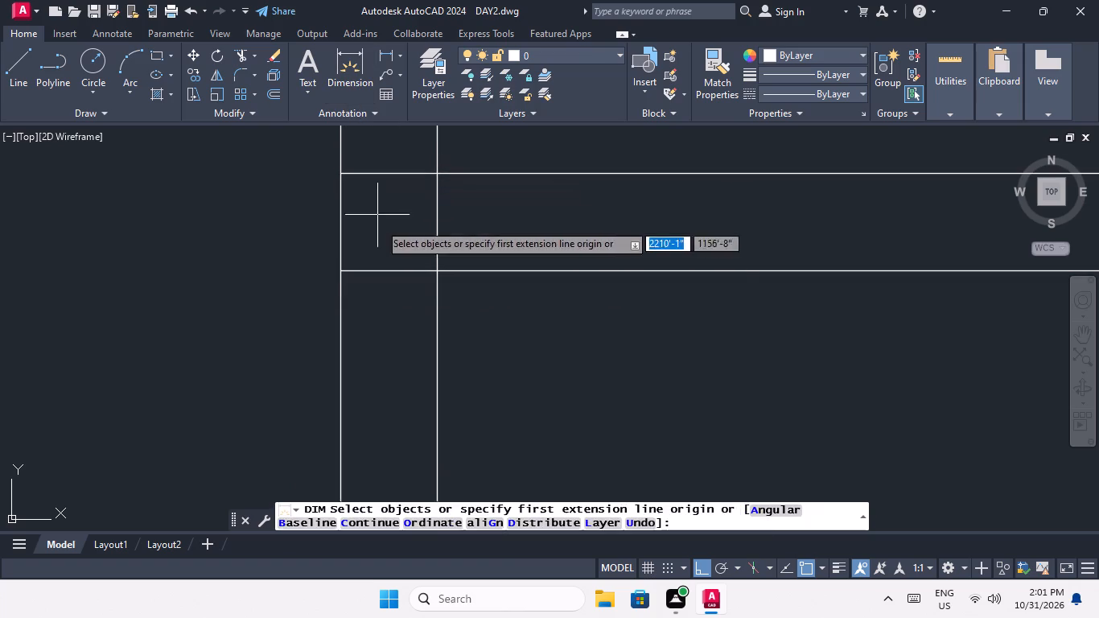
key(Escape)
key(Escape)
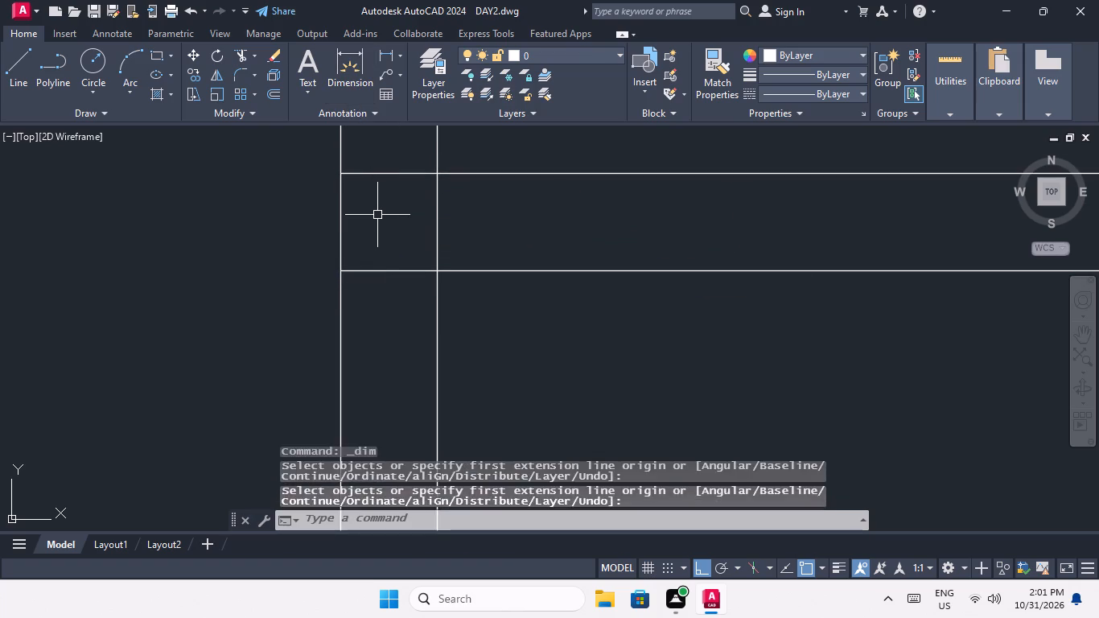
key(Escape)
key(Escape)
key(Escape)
Trim the overlapping lines where the dividing wall below the second-row left unit meets the left exterior wall.
text(tr)
key(space)
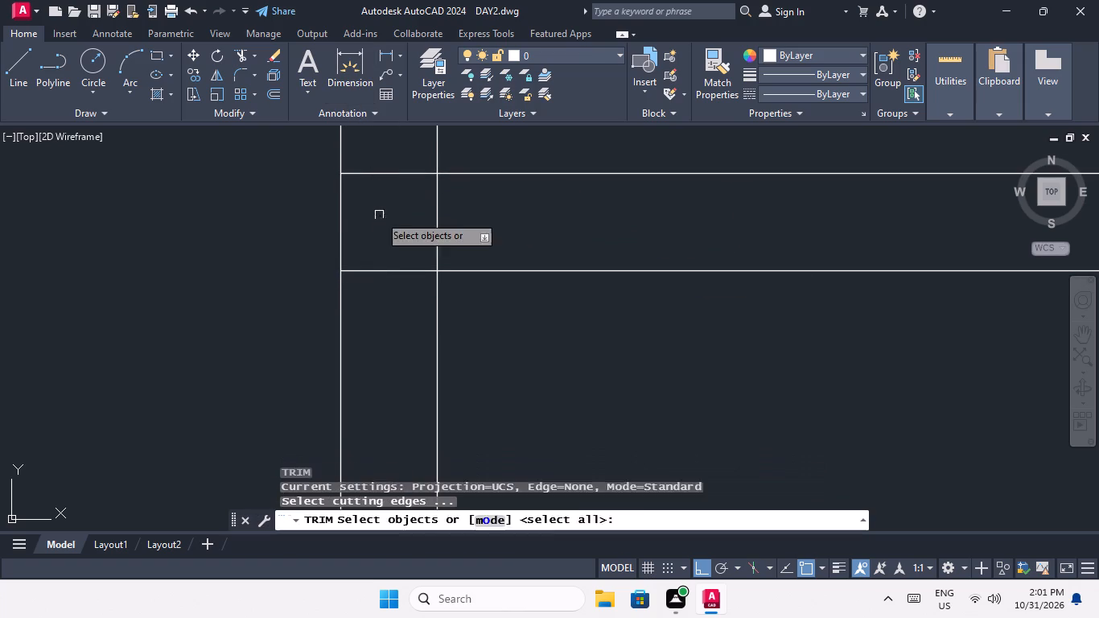
key(space)
scroll(385, 222, down, 3)
middle_drag(386, 251, 370, 343)
scroll(377, 325, up, 1)
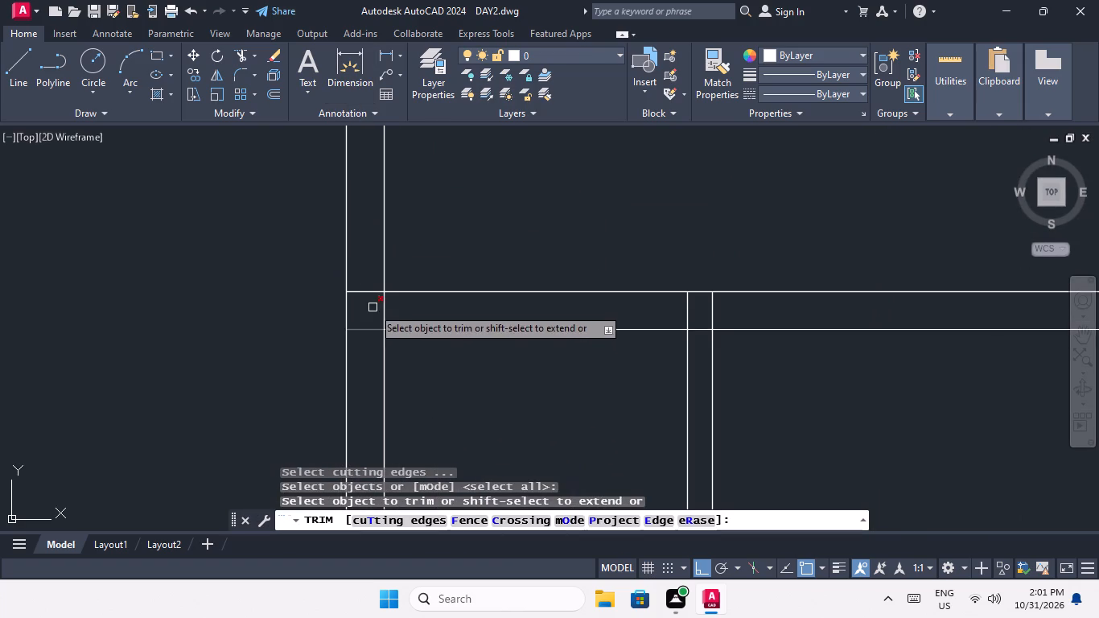
middle_drag(371, 347, 346, 421)
scroll(362, 346, down, 3)
scroll(362, 356, up, 3)
drag(336, 393, 334, 375)
click(332, 311)
drag(364, 350, 349, 360)
click(346, 360)
Trim that left dividing wall open at its junction with the room partition below.
scroll(366, 336, down, 2)
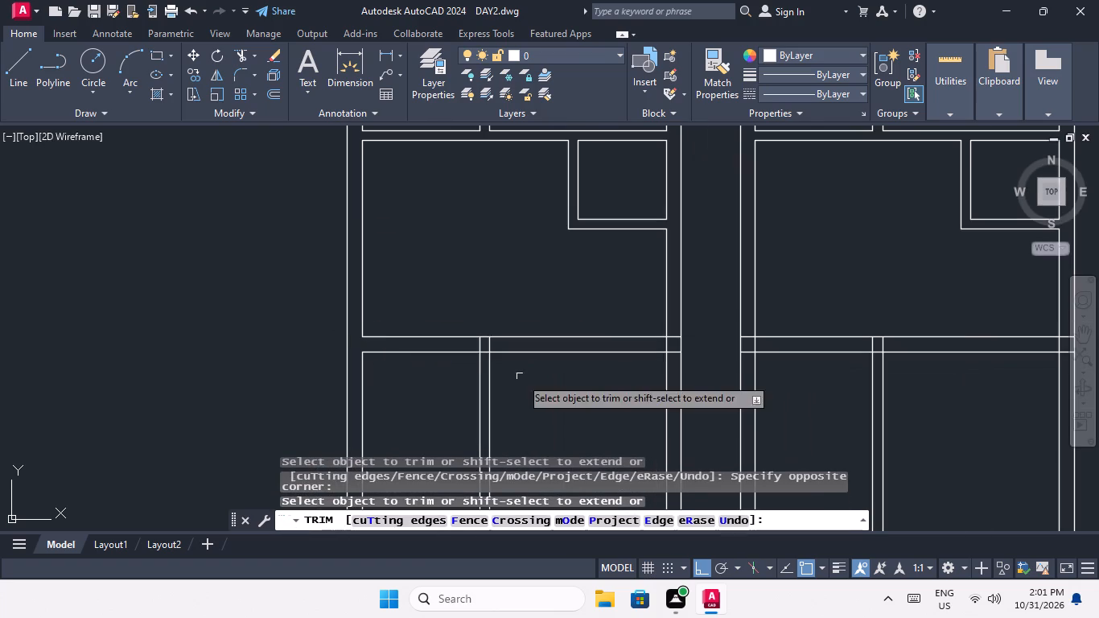
scroll(484, 340, up, 4)
drag(529, 359, 447, 383)
click(433, 383)
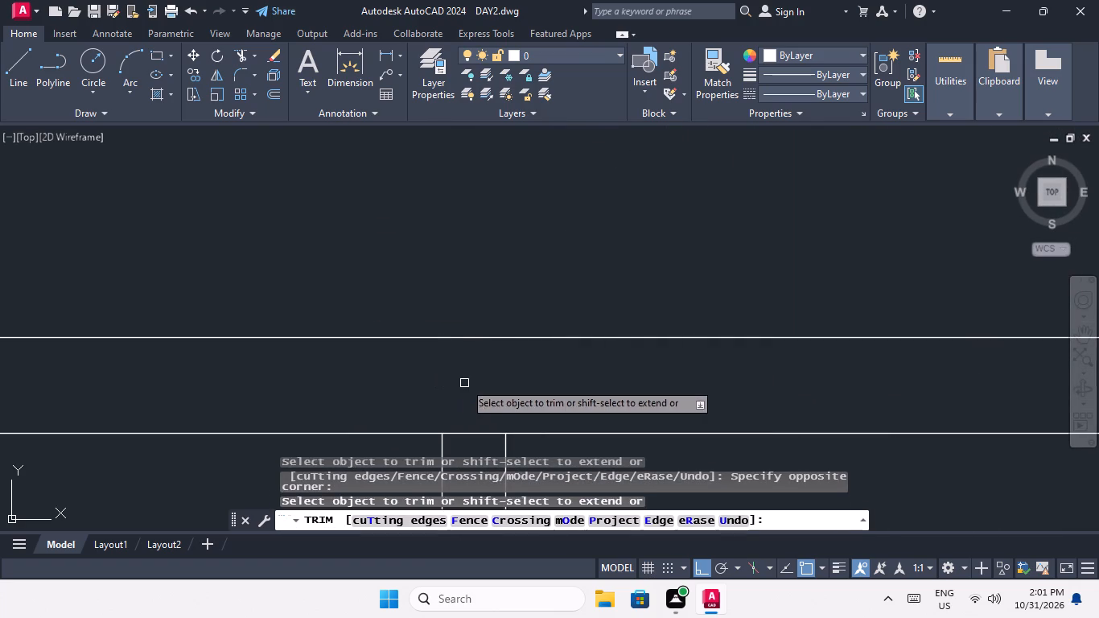
middle_drag(465, 381, 445, 256)
scroll(457, 325, up, 2)
drag(456, 328, 441, 288)
click(422, 237)
Trim the overlapping lines where the left dividing wall meets the central corridor wall.
scroll(422, 242, down, 5)
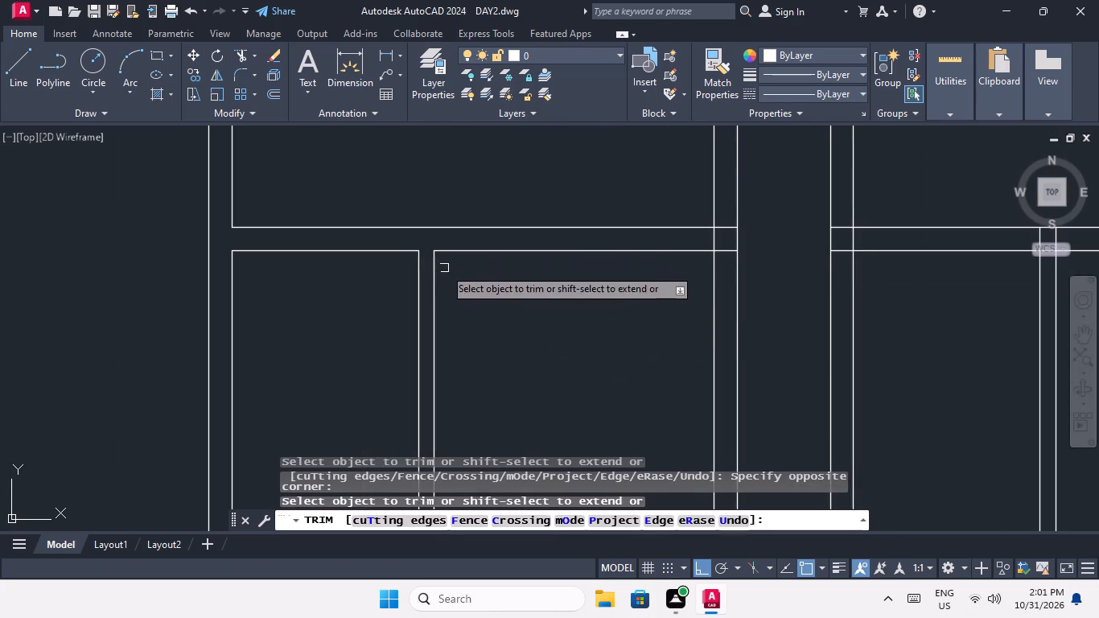
middle_drag(543, 304, 247, 352)
scroll(447, 299, up, 4)
middle_drag(392, 296, 404, 381)
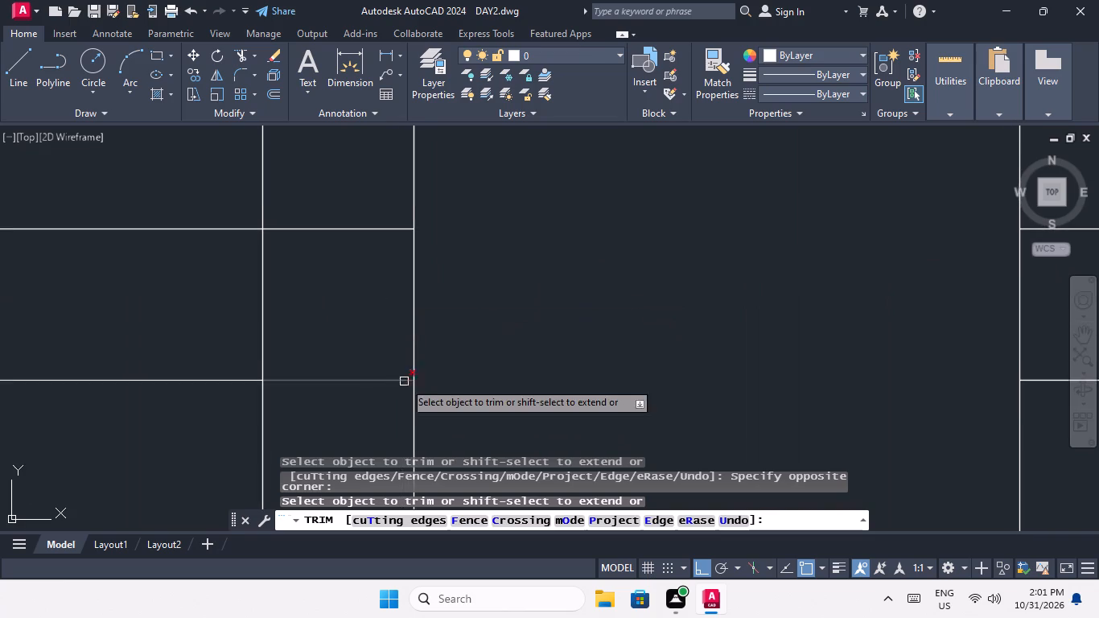
drag(378, 398, 365, 360)
drag(334, 187, 335, 212)
drag(329, 237, 255, 290)
drag(224, 293, 236, 290)
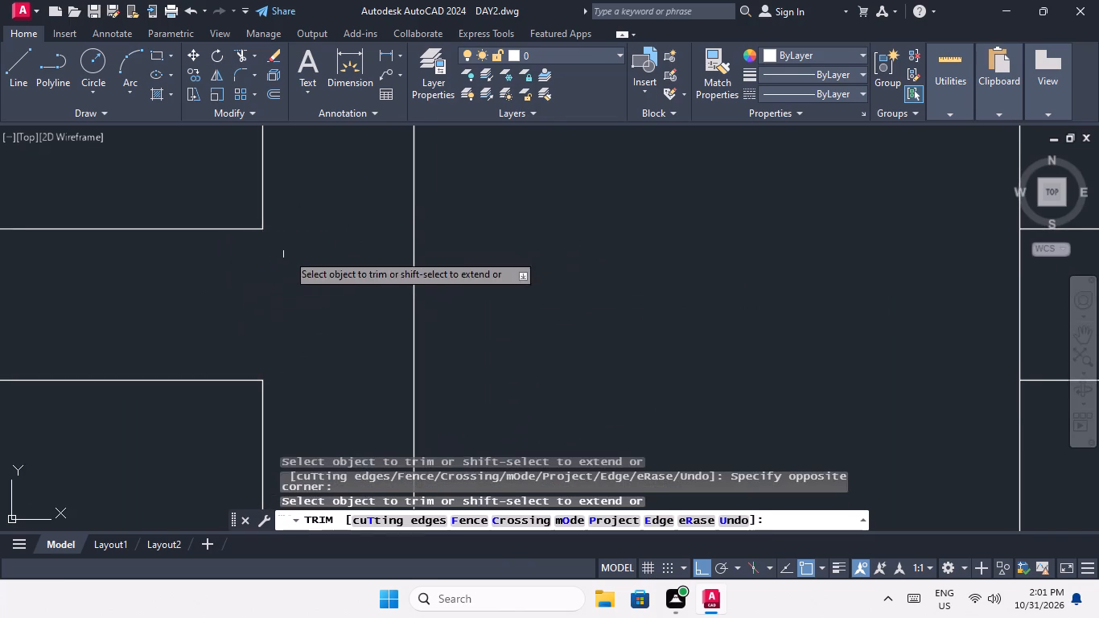
Trim the overlapping lines where the dividing wall below the second-row right unit meets the central corridor wall.
scroll(297, 235, down, 4)
scroll(405, 245, up, 3)
drag(457, 311, 450, 262)
drag(450, 150, 452, 172)
drag(541, 217, 471, 251)
click(469, 252)
Trim that right dividing wall open at its junction with the room partition below.
scroll(498, 191, down, 4)
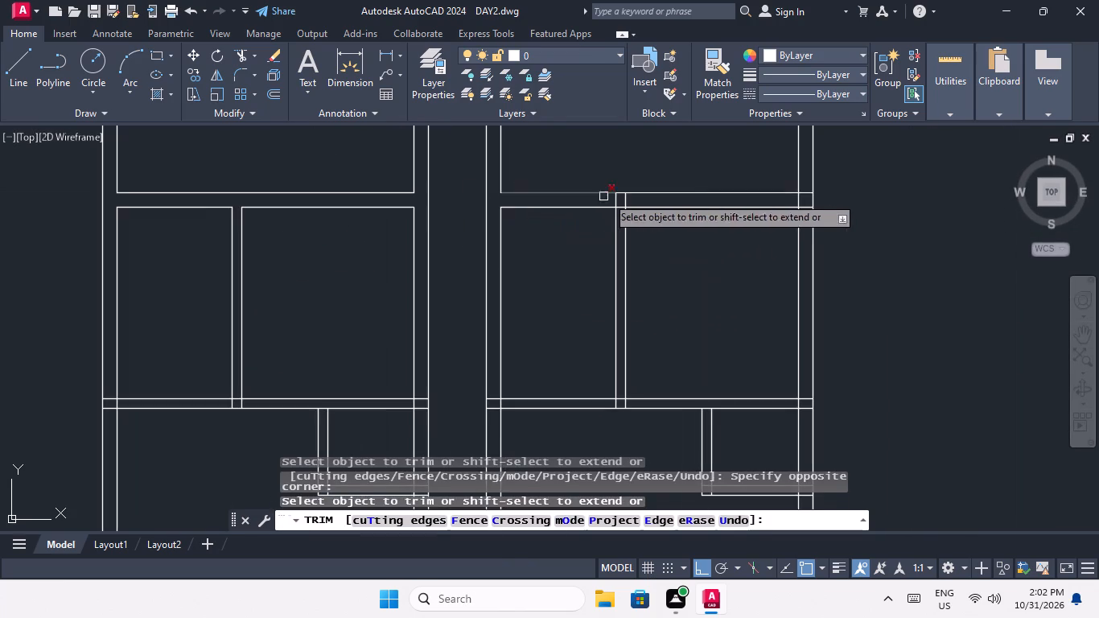
scroll(611, 195, up, 3)
drag(699, 210, 644, 221)
click(588, 225)
drag(640, 263, 640, 253)
click(636, 225)
Trim the overlapping lines where the right dividing wall meets the right exterior wall.
scroll(639, 223, down, 4)
middle_drag(724, 248, 600, 337)
scroll(641, 318, up, 2)
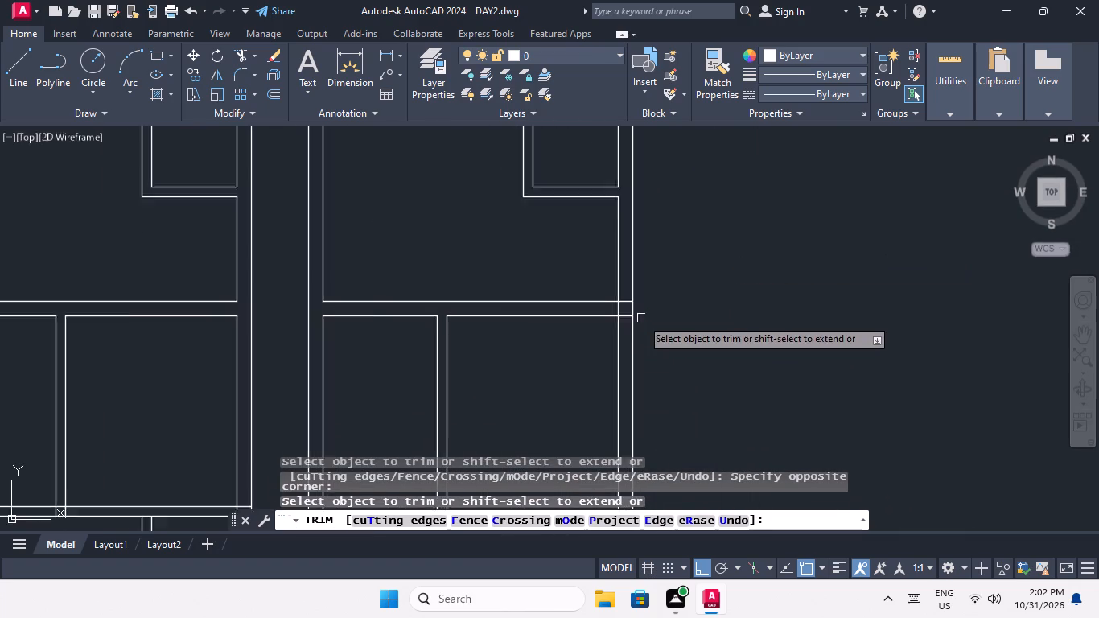
scroll(641, 318, up, 3)
drag(558, 327, 544, 290)
drag(532, 192, 532, 225)
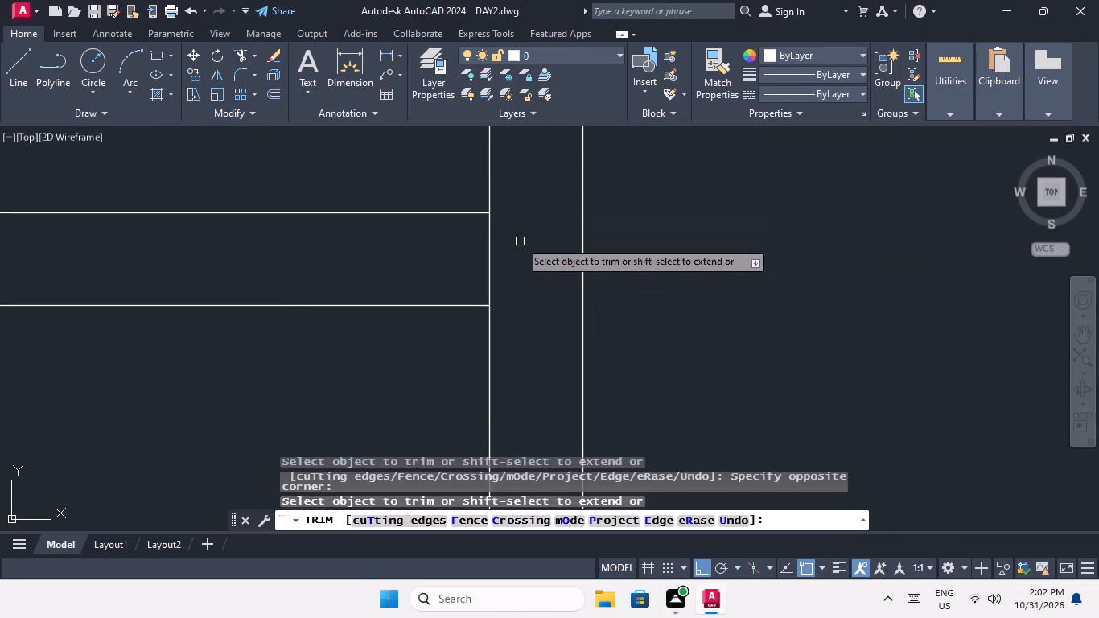
drag(519, 234, 473, 257)
click(463, 260)
Trim the overlapping lines where the third-row right unit's lower room wall meets the central corridor wall.
scroll(484, 223, down, 4)
middle_drag(473, 272, 575, 198)
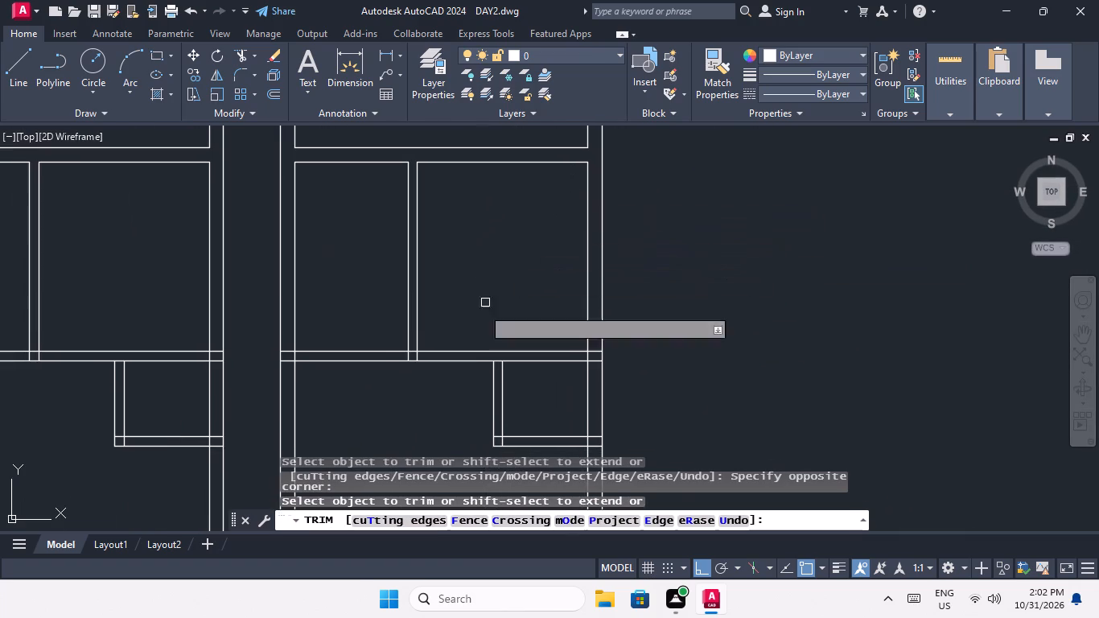
middle_drag(459, 343, 537, 269)
scroll(365, 283, up, 4)
drag(367, 315, 358, 283)
drag(346, 205, 351, 222)
drag(427, 262, 390, 279)
click(380, 281)
Trim the third-row right unit's lower room wall open at its junction with the room partition above.
scroll(395, 253, down, 3)
scroll(599, 269, up, 2)
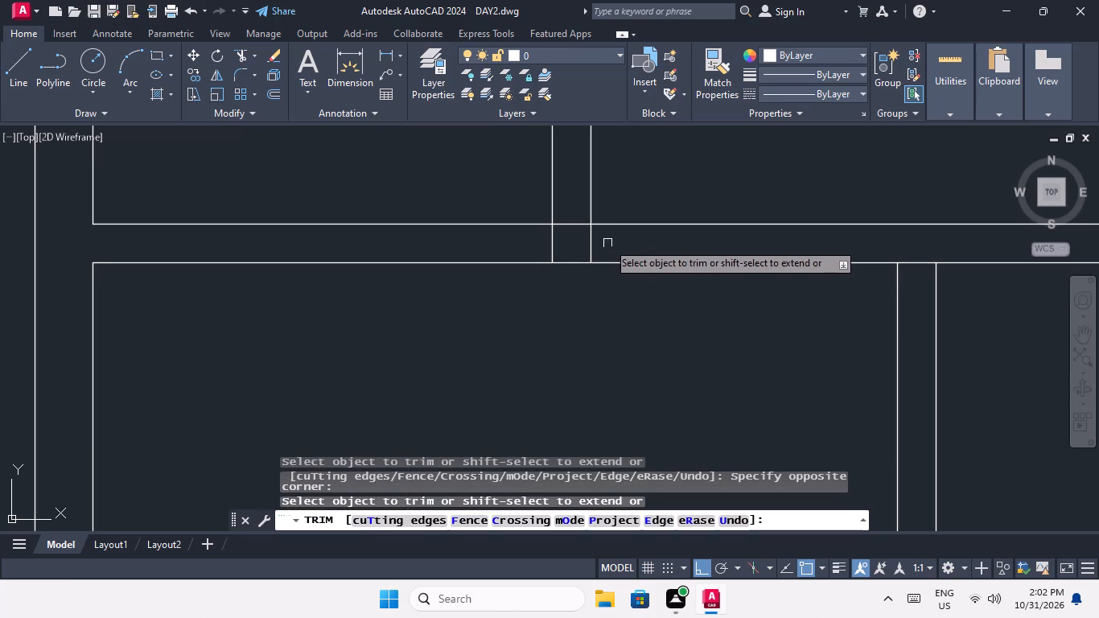
drag(609, 236, 574, 241)
click(519, 242)
click(580, 231)
click(574, 214)
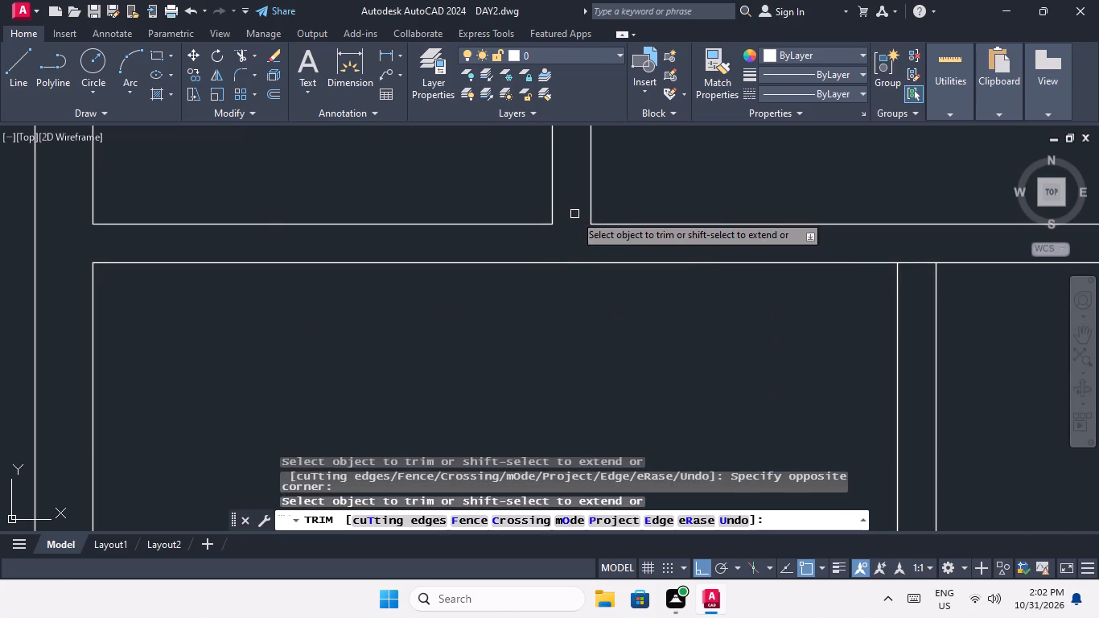
Trim the overlapping lines where that wall meets the right exterior wall.
scroll(574, 214, down, 2)
middle_drag(583, 241, 337, 294)
scroll(581, 249, down, 1)
scroll(525, 291, up, 4)
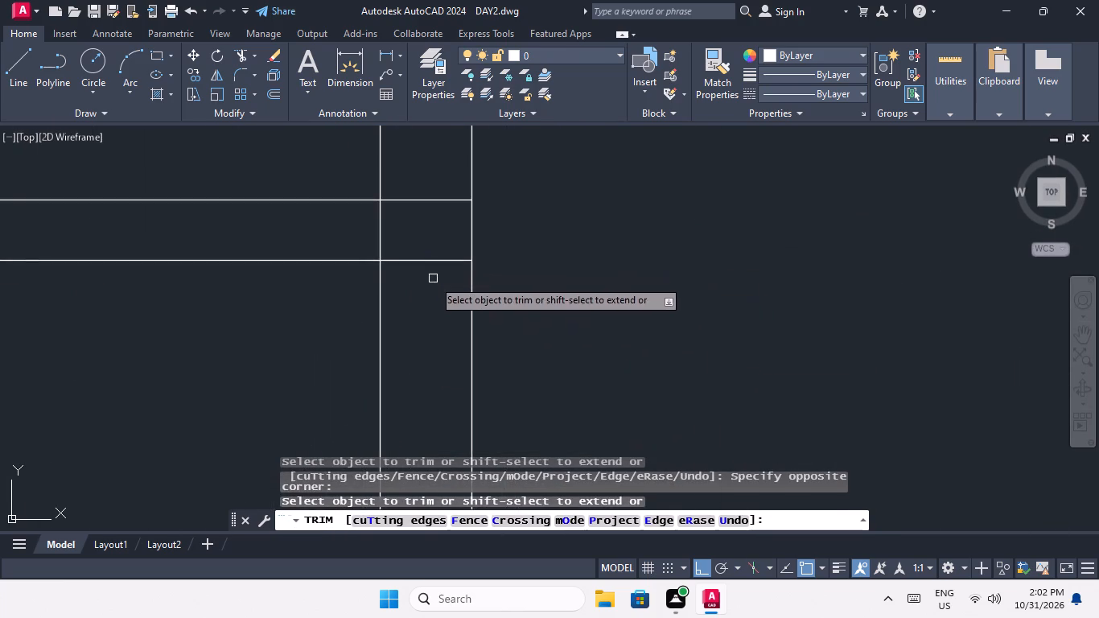
drag(433, 279, 423, 251)
click(423, 161)
drag(396, 212, 364, 233)
click(334, 237)
Trim the third-row right unit's lower room wall open where the small room's side wall joins it from below.
scroll(366, 216, down, 4)
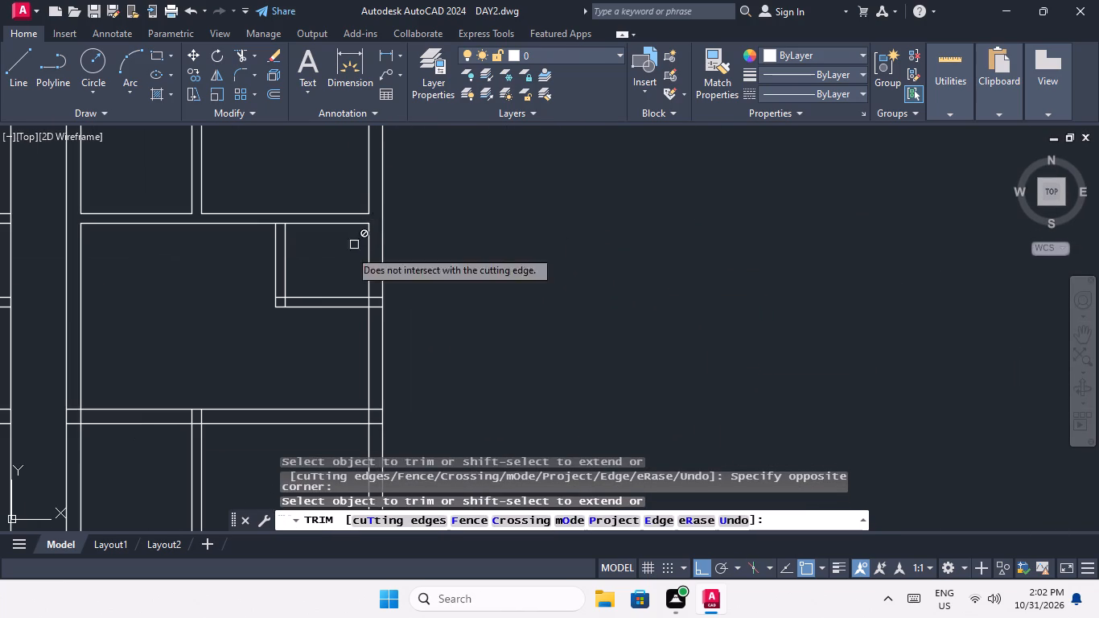
scroll(280, 221, up, 4)
click(286, 238)
Trim the overlapping lines at the outer corner of the third-row right unit's small room.
scroll(304, 183, down, 4)
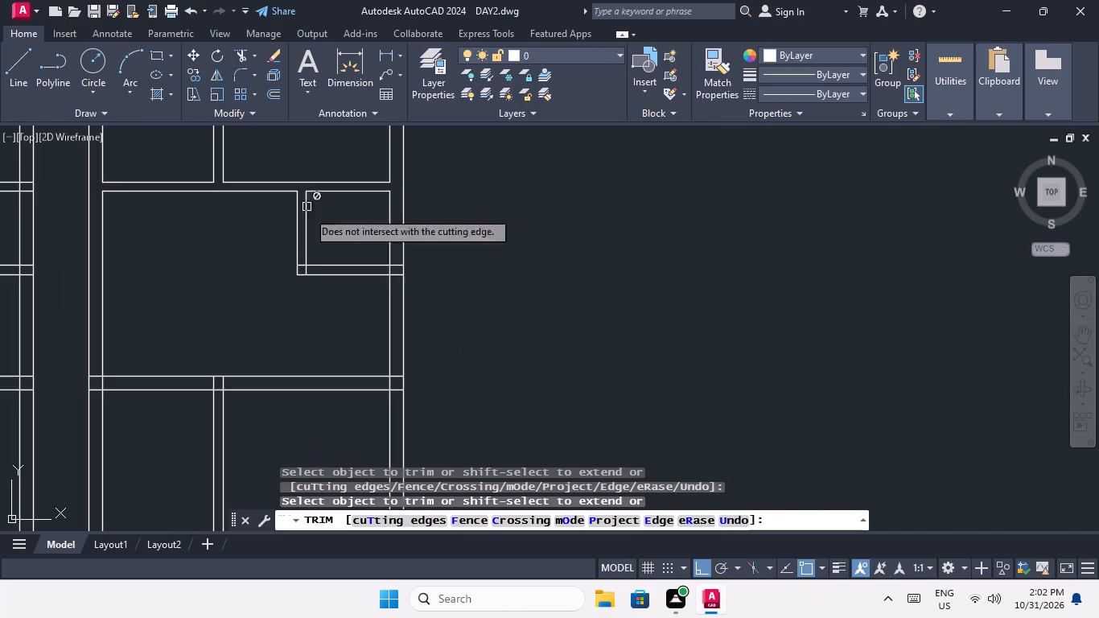
scroll(303, 275, up, 4)
drag(343, 241, 317, 252)
click(304, 253)
drag(304, 251, 303, 236)
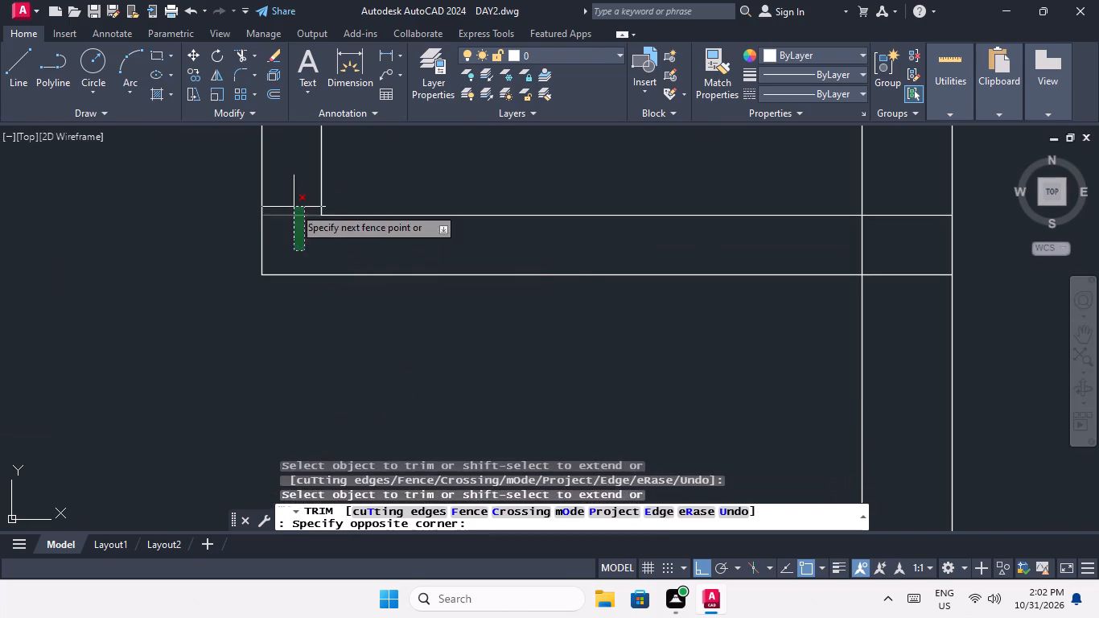
click(294, 207)
Trim the overlapping lines where that small room's bottom wall meets the right exterior wall.
scroll(294, 206, down, 3)
scroll(431, 214, up, 4)
drag(509, 305, 500, 274)
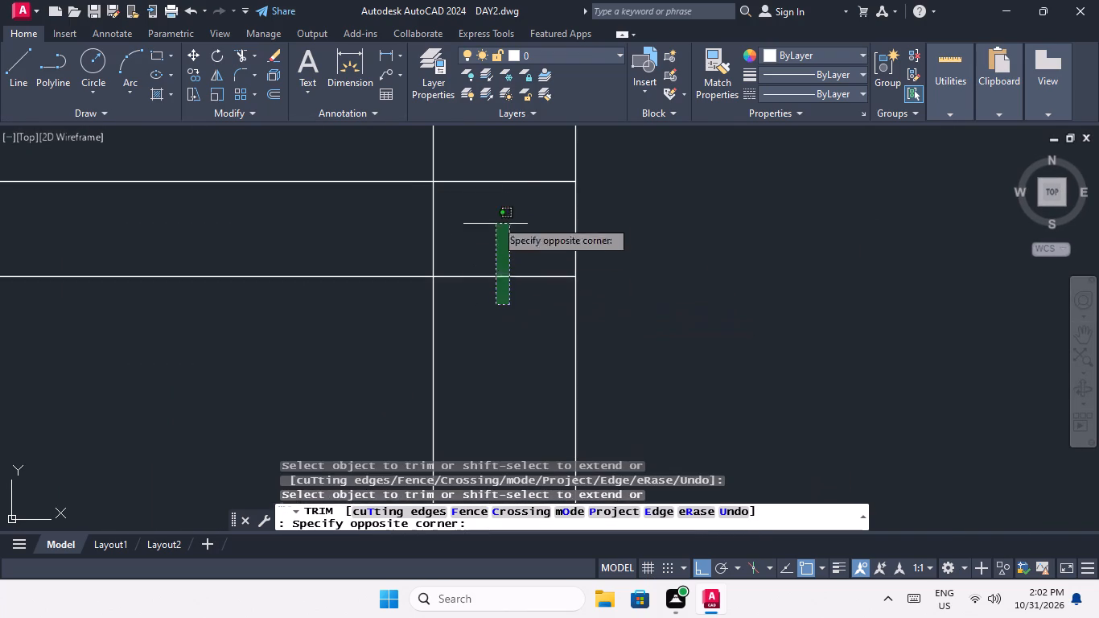
drag(493, 159, 492, 175)
drag(484, 207, 416, 237)
click(393, 239)
Trim the overlapping lines where the third-row left unit's lower room wall meets the left exterior wall.
scroll(426, 204, down, 5)
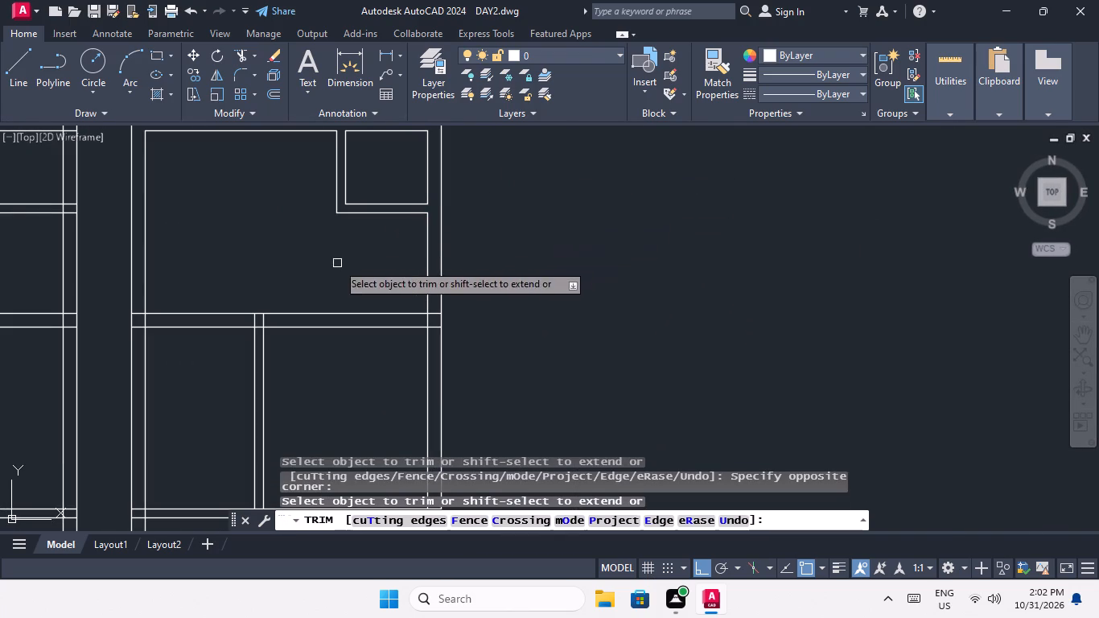
middle_drag(327, 262, 464, 269)
scroll(447, 259, down, 2)
middle_drag(445, 261, 500, 271)
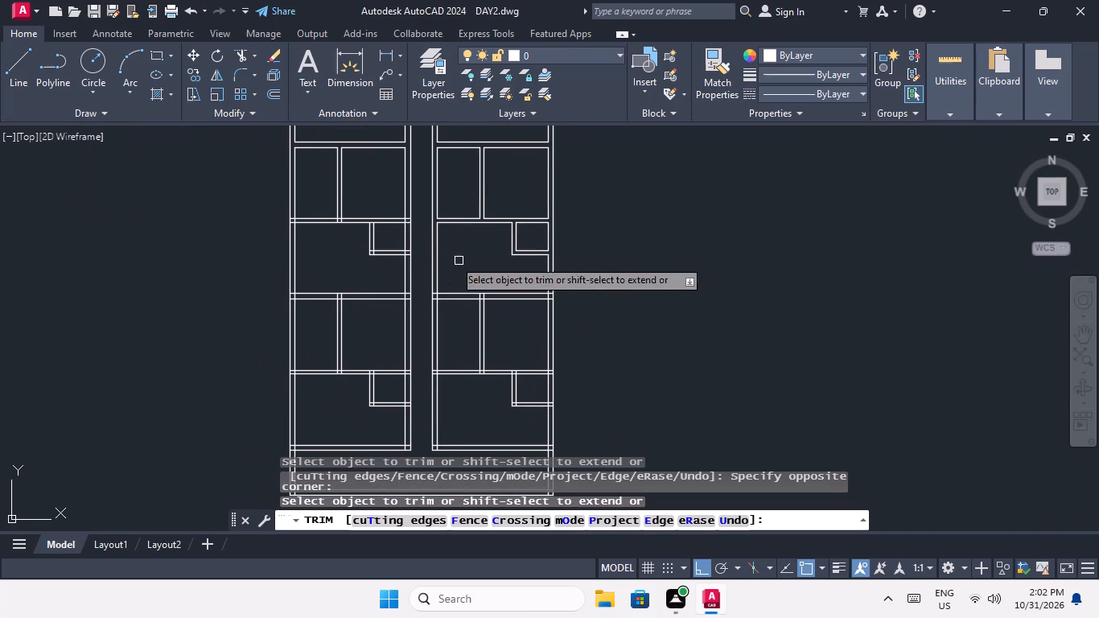
scroll(273, 215, up, 5)
scroll(455, 257, up, 2)
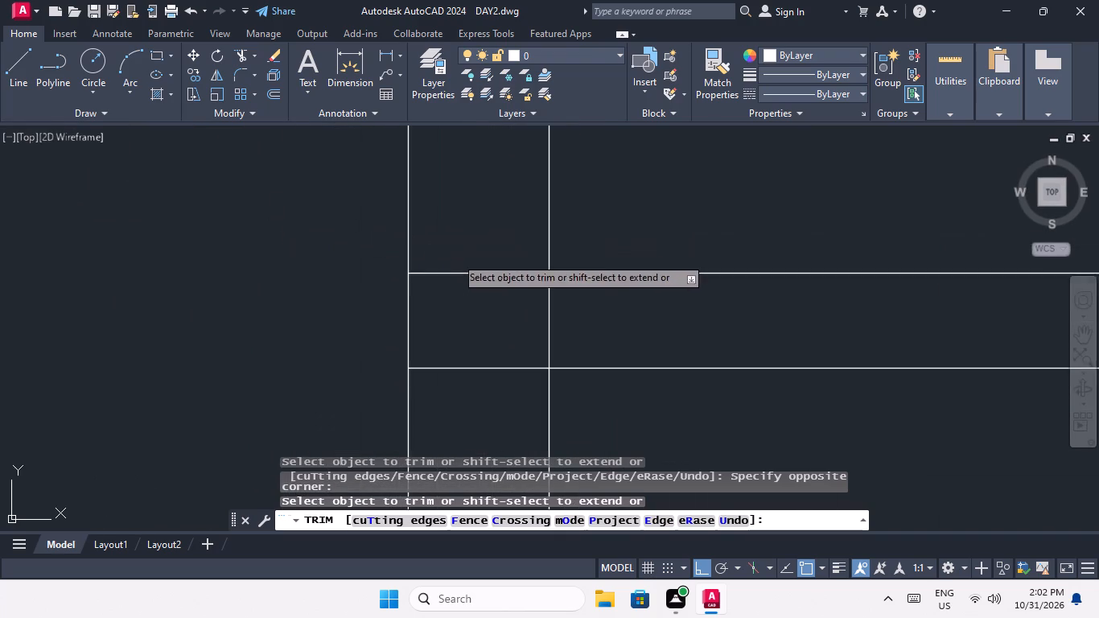
scroll(455, 257, up, 1)
middle_drag(457, 322, 377, 270)
drag(429, 412, 393, 343)
drag(329, 155, 331, 171)
drag(589, 266, 509, 311)
click(440, 320)
Trim the third-row left unit's lower room wall open at its junction with the room partition above.
scroll(452, 275, down, 5)
middle_drag(582, 307, 571, 307)
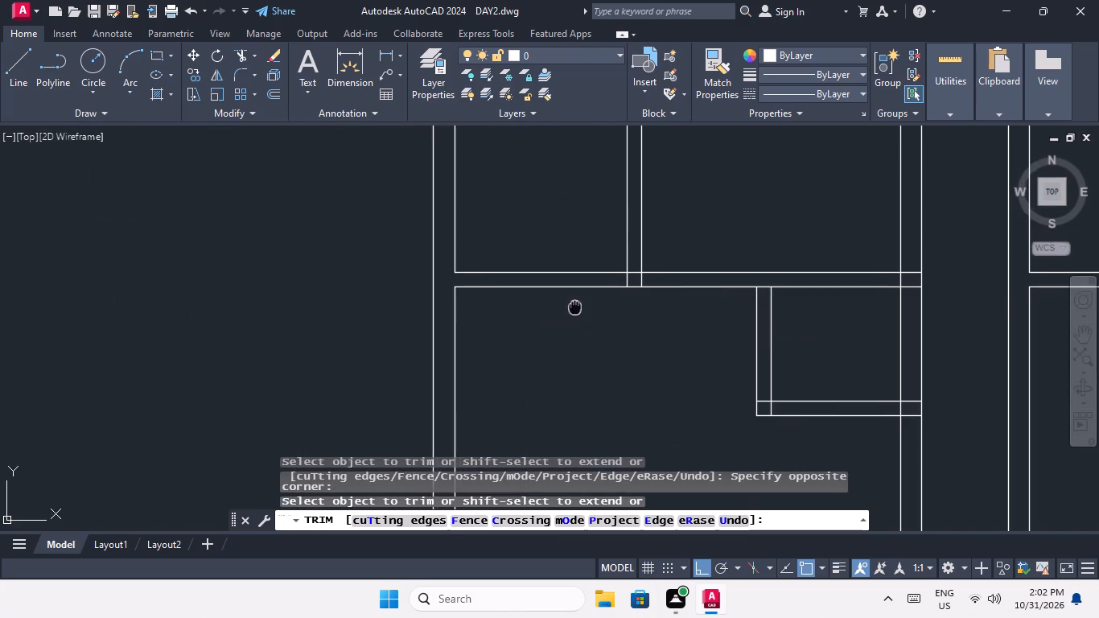
middle_drag(571, 307, 367, 307)
scroll(397, 279, up, 5)
drag(751, 254, 648, 293)
click(564, 297)
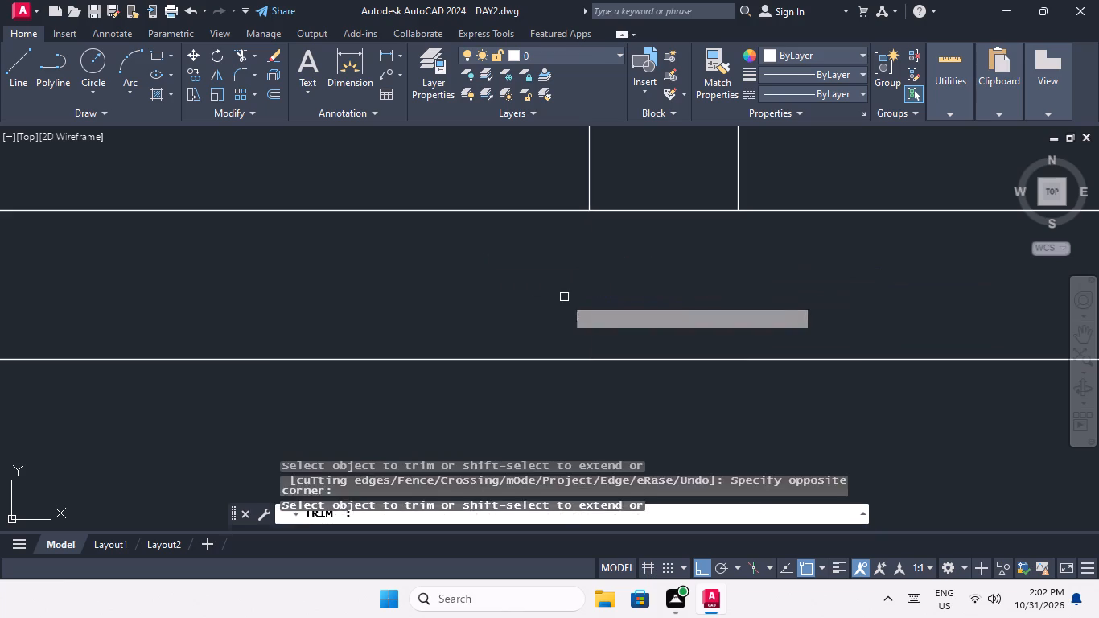
drag(665, 282, 655, 265)
click(636, 190)
Trim the overlapping lines where the third-row left unit's lower room wall meets the central corridor wall.
scroll(634, 192, down, 5)
middle_drag(655, 254, 279, 297)
scroll(505, 256, up, 5)
middle_drag(645, 251, 442, 352)
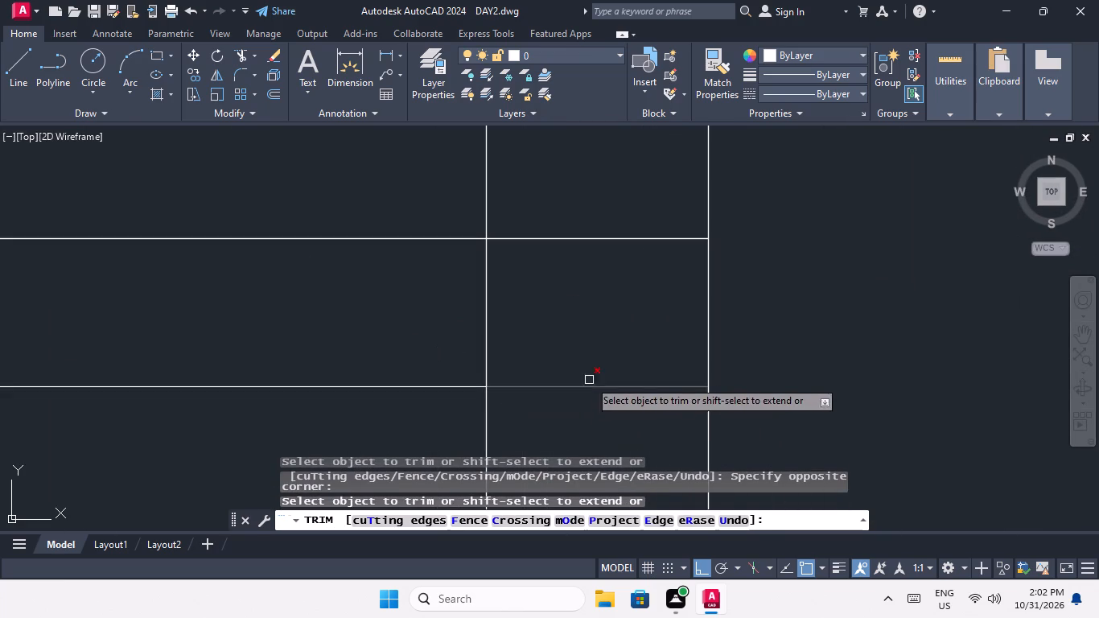
drag(611, 418, 588, 364)
click(540, 142)
drag(545, 262, 386, 346)
click(385, 347)
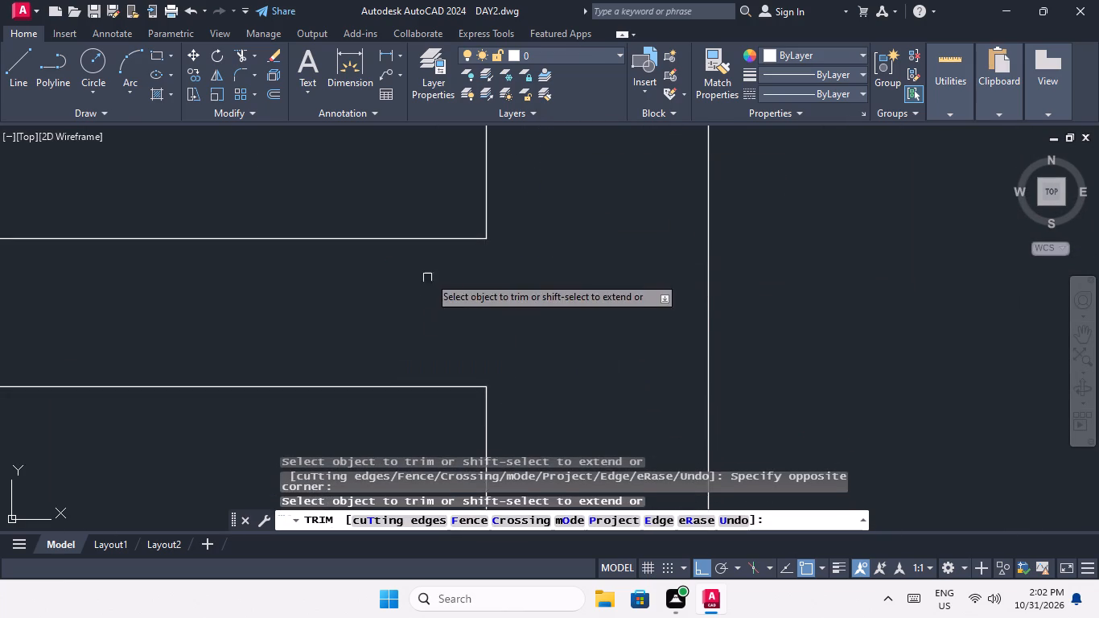
Trim the third-row left unit's lower room wall open where the small room's side wall joins it from below.
scroll(435, 265, down, 5)
scroll(293, 267, up, 4)
click(373, 326)
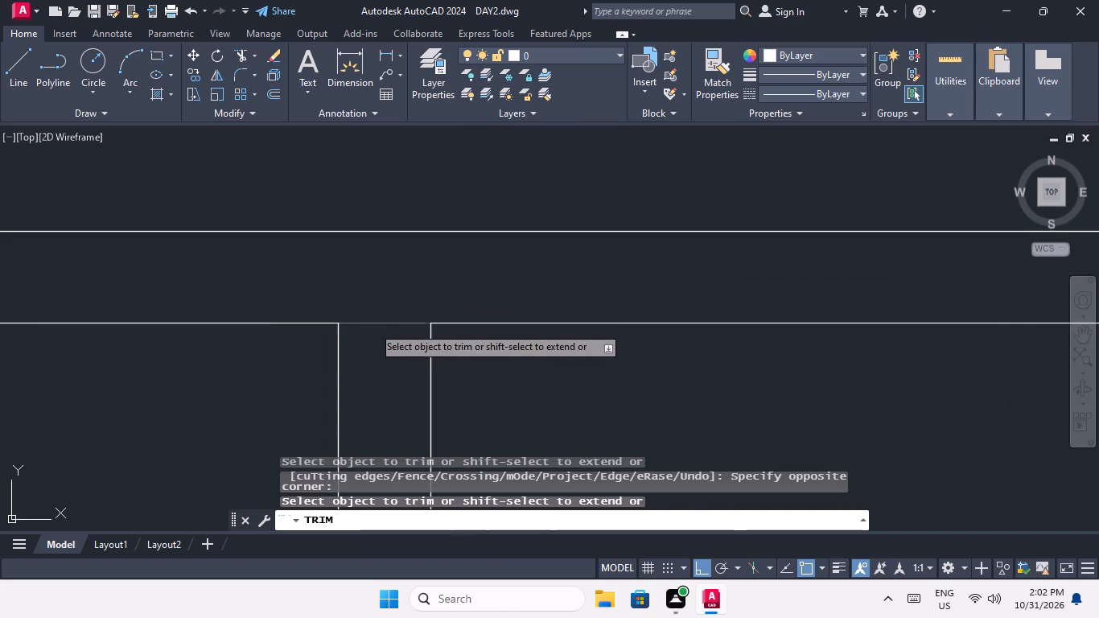
Trim the overlapping lines at the outer corner of the third-row left unit's small room.
scroll(374, 257, down, 4)
middle_drag(389, 335, 357, 249)
scroll(351, 304, up, 4)
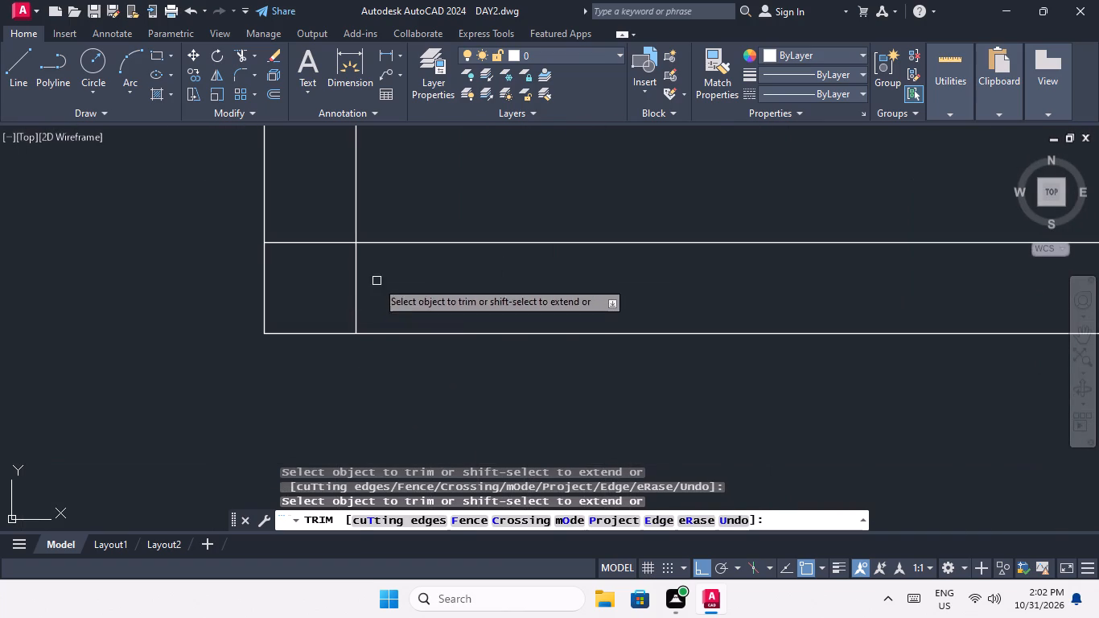
drag(380, 271, 294, 319)
click(291, 316)
drag(319, 303, 313, 274)
click(293, 212)
Trim the overlapping lines where that small room's bottom wall meets the central corridor wall.
scroll(293, 212, down, 4)
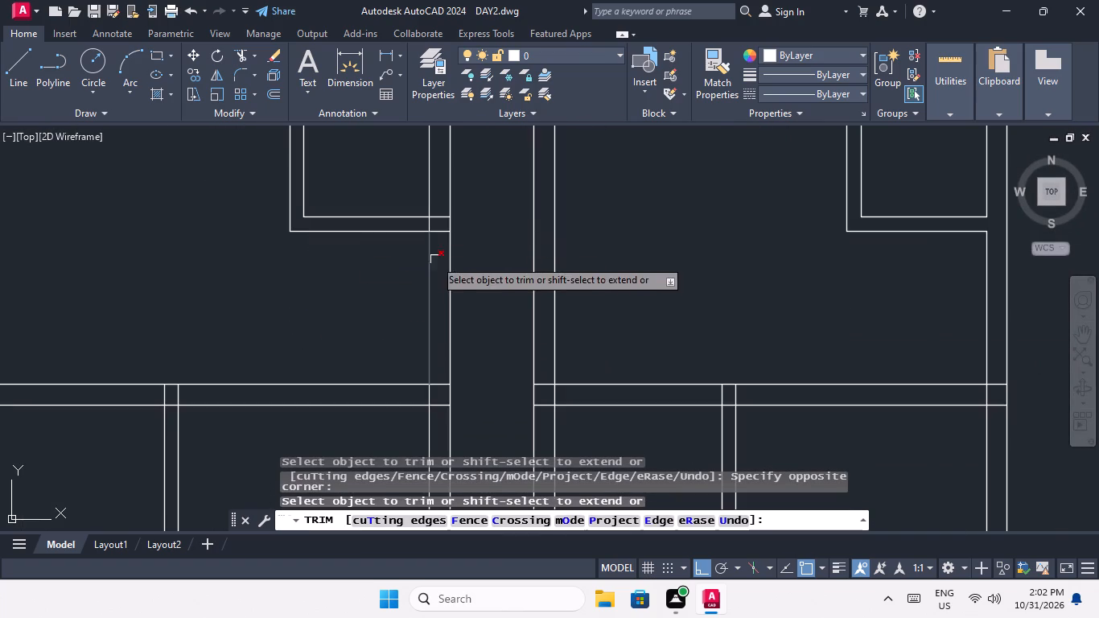
scroll(438, 222, up, 4)
drag(459, 324, 444, 272)
click(428, 186)
drag(427, 205, 424, 212)
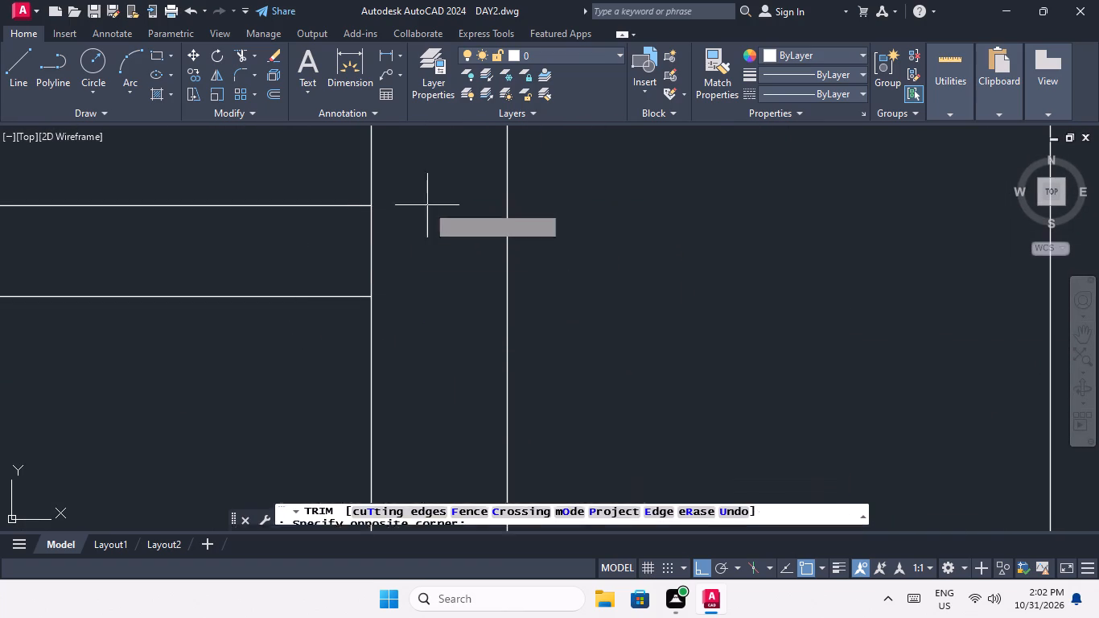
drag(424, 212, 340, 269)
click(330, 270)
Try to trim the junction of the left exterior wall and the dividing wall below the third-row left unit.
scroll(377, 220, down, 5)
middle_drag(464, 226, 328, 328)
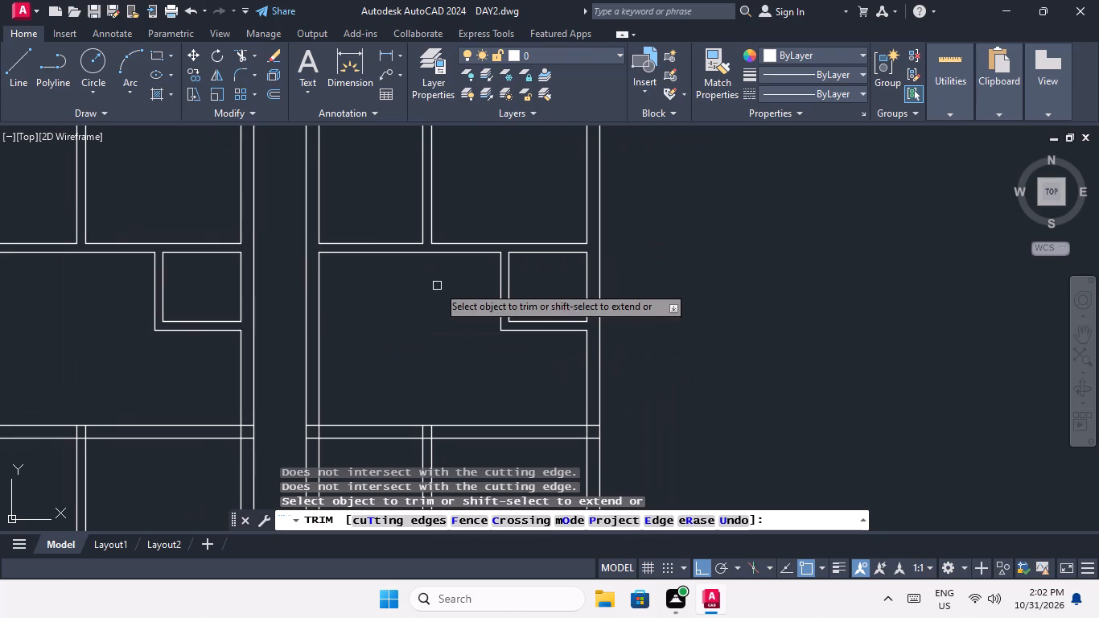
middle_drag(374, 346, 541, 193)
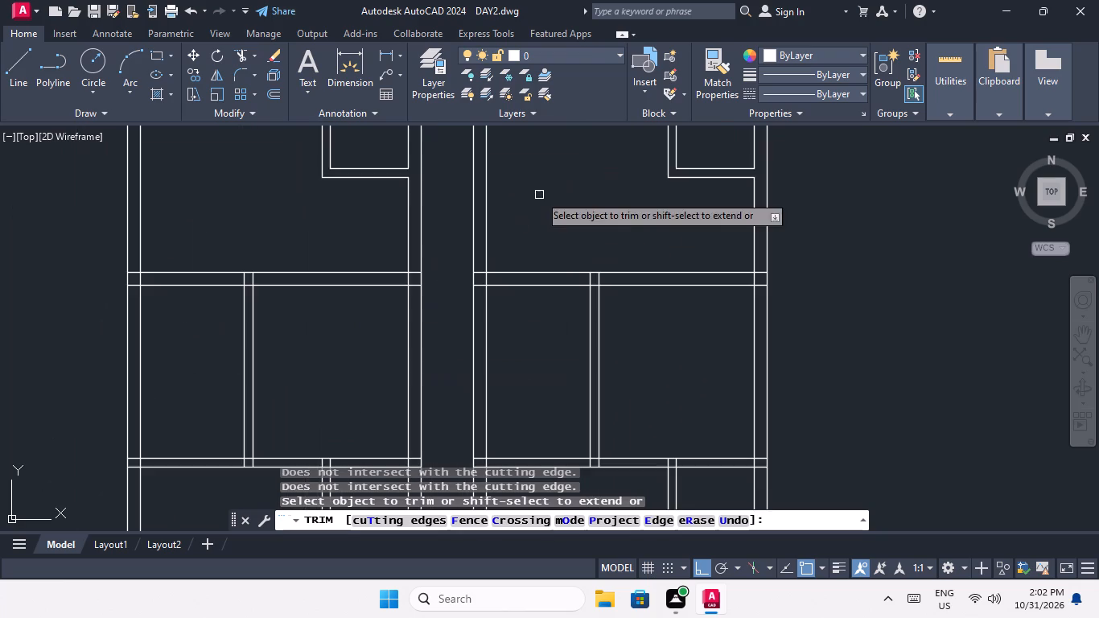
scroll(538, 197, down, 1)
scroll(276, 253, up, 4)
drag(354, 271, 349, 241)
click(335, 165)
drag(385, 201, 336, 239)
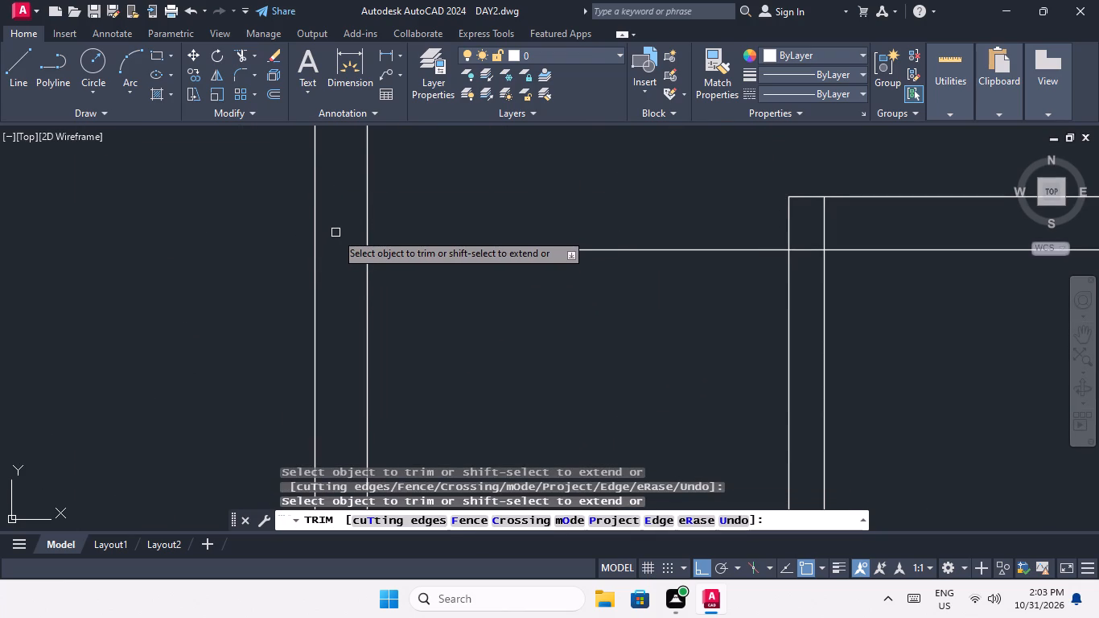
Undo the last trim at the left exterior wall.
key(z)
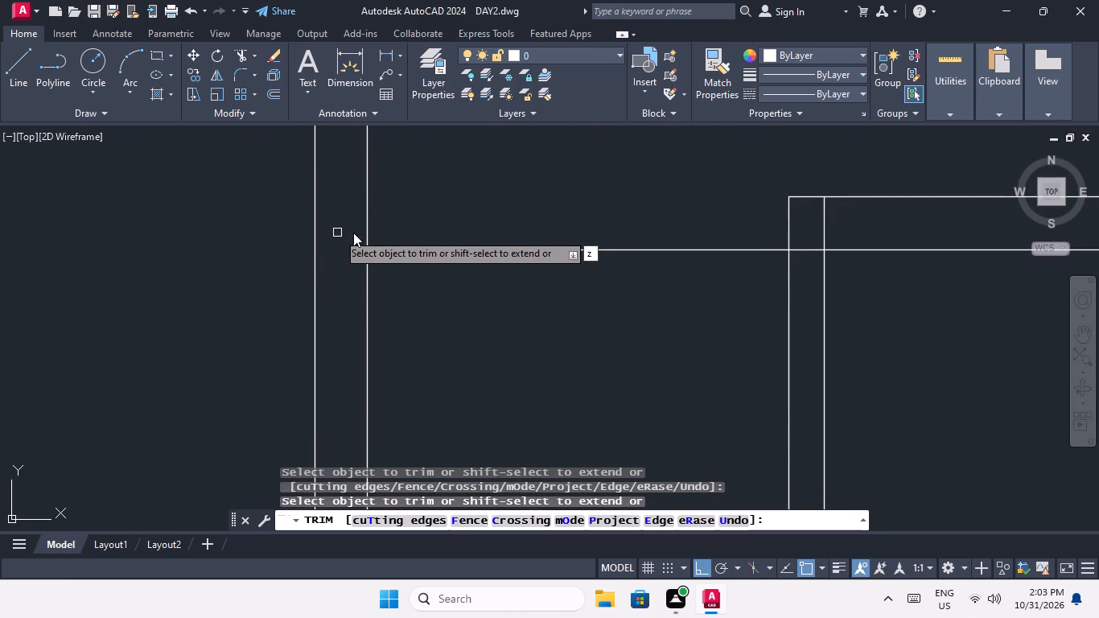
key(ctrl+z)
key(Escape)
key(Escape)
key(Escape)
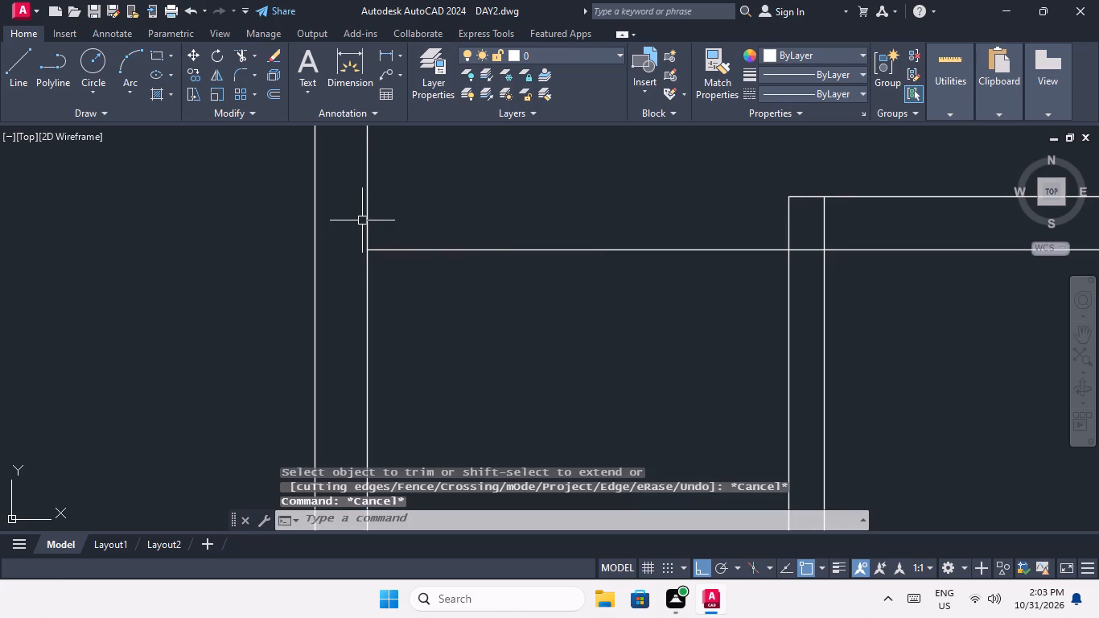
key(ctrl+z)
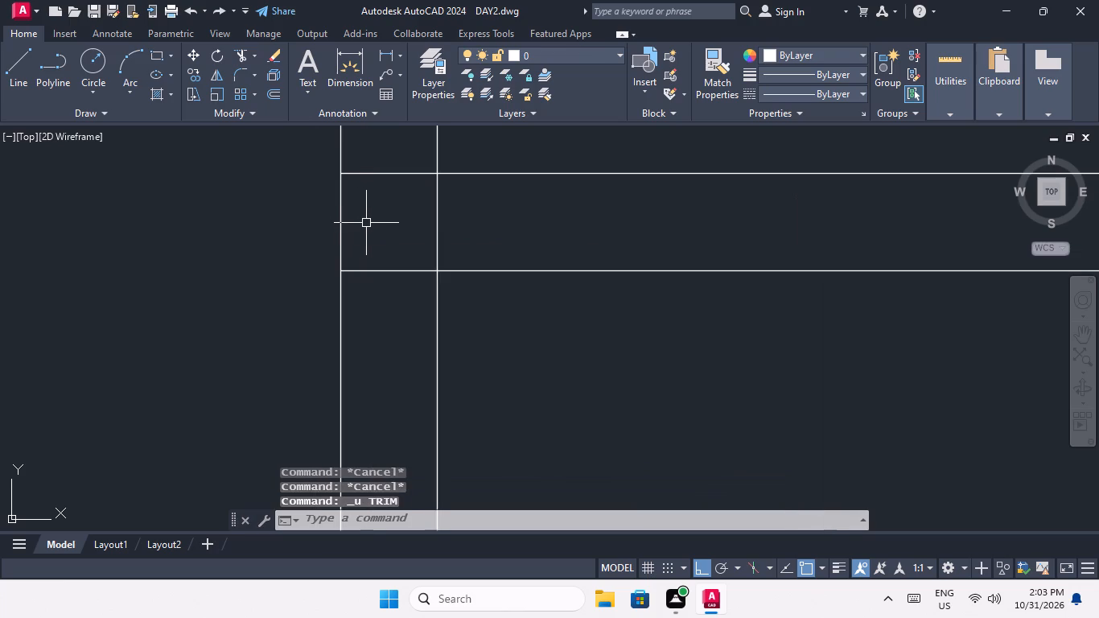
Trim the overlapping lines where the dividing wall below the third-row left unit meets the left exterior wall, using all objects as cutting edges.
key(t)
key(r)
key(space)
key(space)
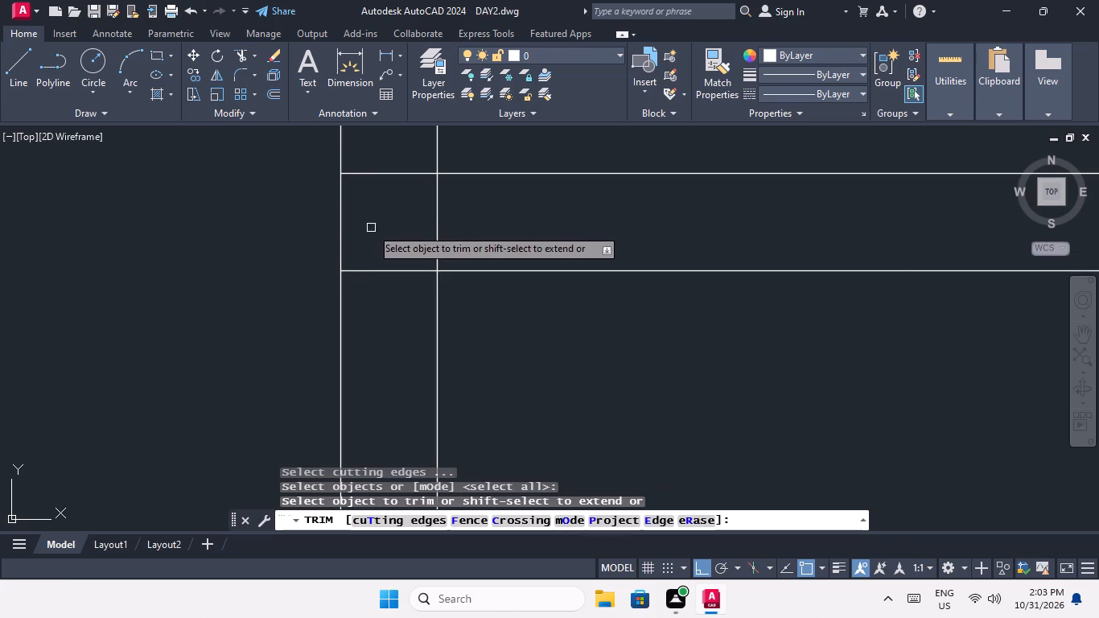
scroll(374, 229, down, 2)
middle_drag(370, 250, 337, 323)
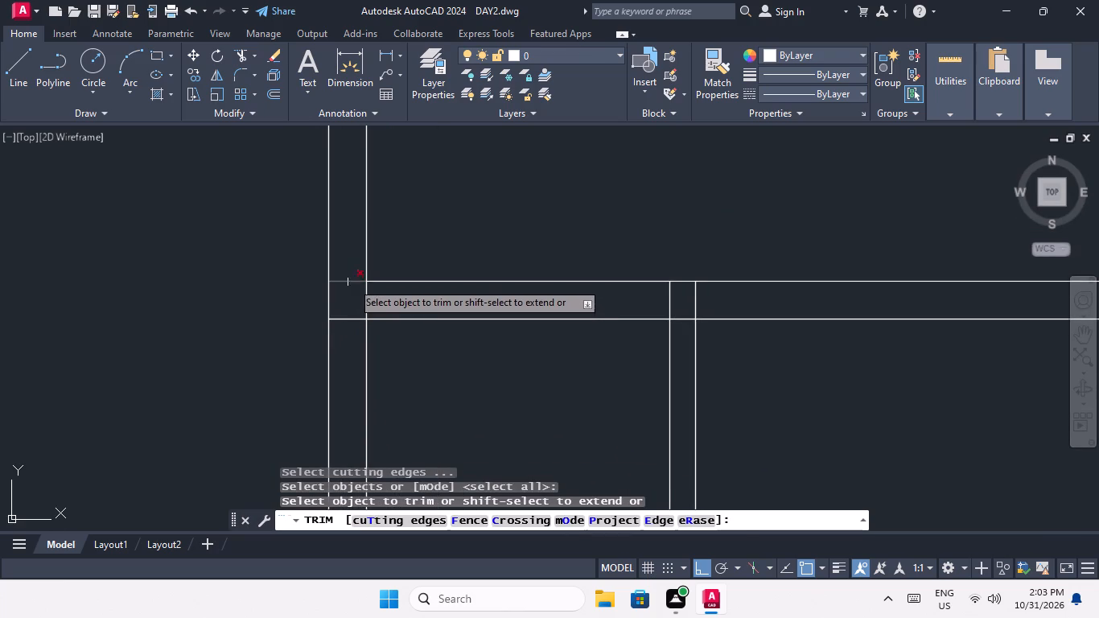
click(352, 282)
click(366, 299)
click(345, 321)
Trim the left dividing wall open at its junction with the fourth-row room partition below.
scroll(345, 286, down, 3)
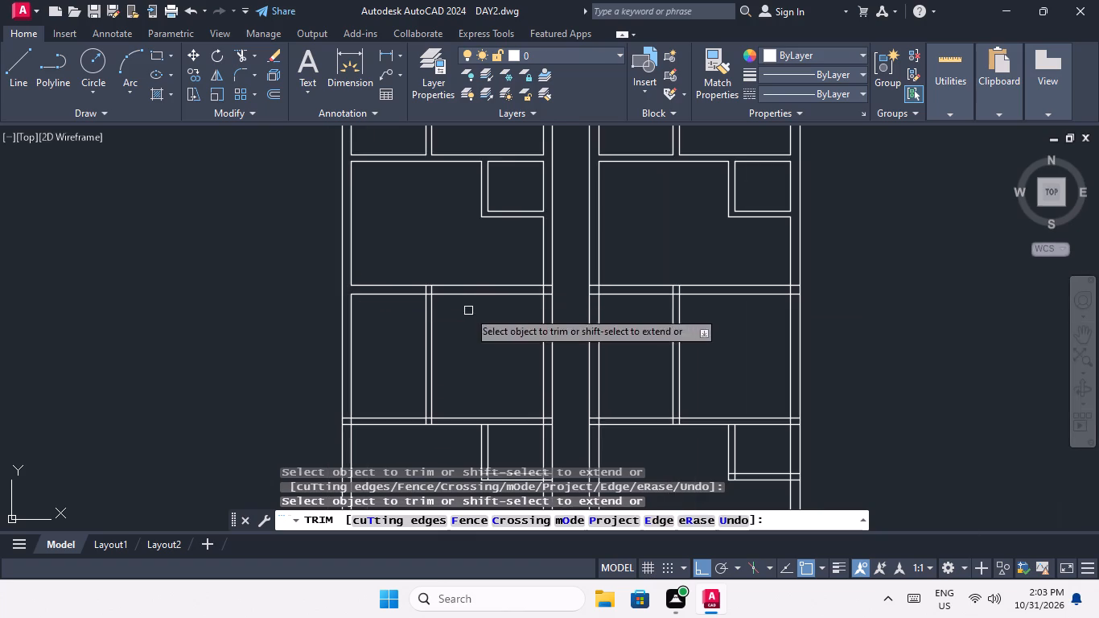
scroll(429, 297, up, 5)
drag(452, 211, 411, 219)
click(337, 215)
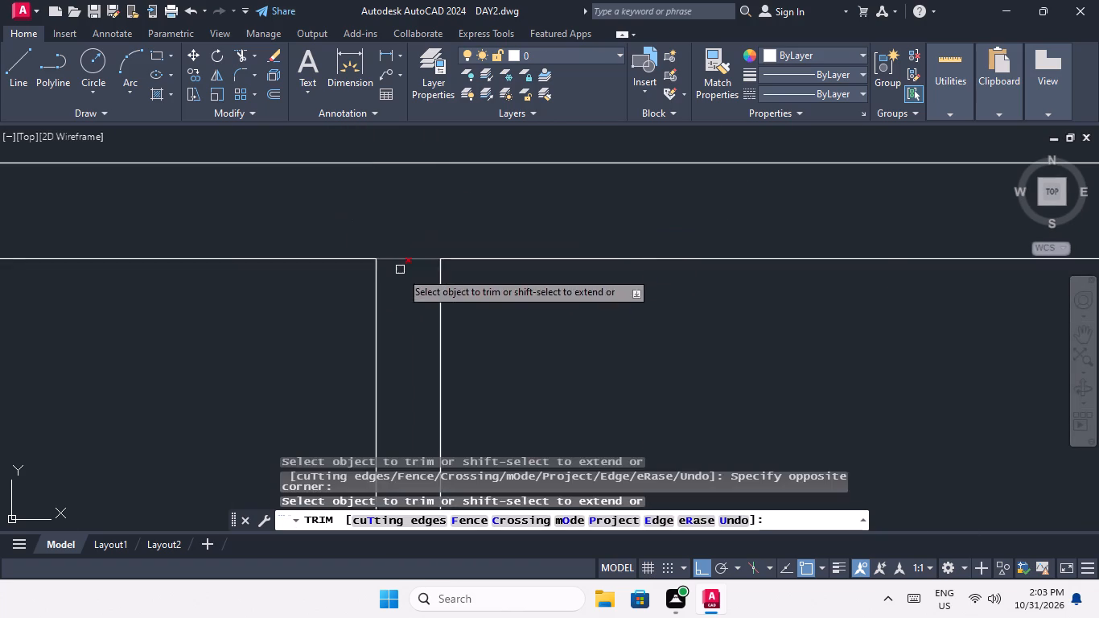
drag(405, 284, 397, 262)
click(393, 232)
Trim the overlapping lines where the left dividing wall meets the central corridor wall.
scroll(393, 232, down, 4)
middle_drag(477, 262, 320, 323)
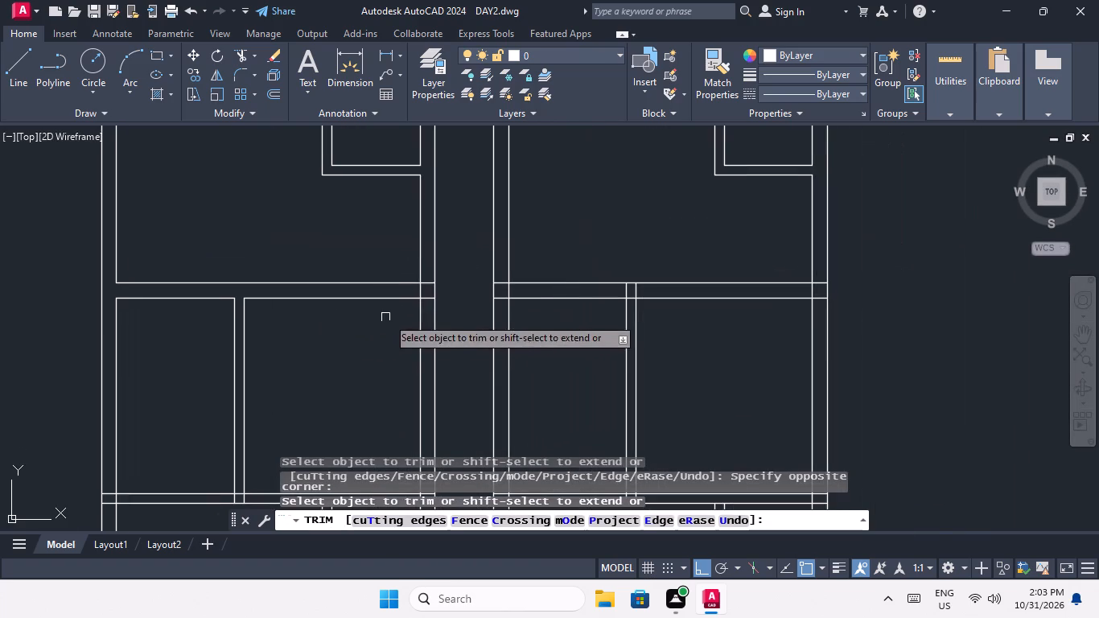
scroll(411, 296, up, 4)
drag(521, 334, 506, 290)
drag(488, 193, 489, 215)
drag(493, 237, 451, 264)
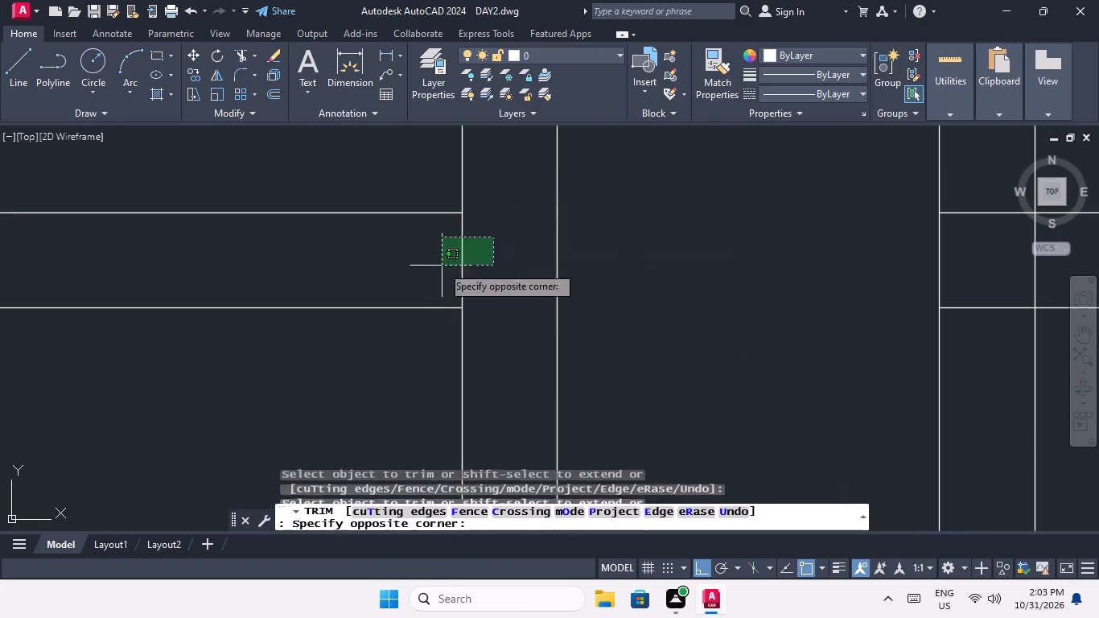
click(431, 267)
Trim the overlapping lines where the dividing wall below the third-row right unit meets the central corridor wall.
scroll(446, 243, down, 4)
scroll(529, 244, up, 4)
drag(541, 335, 530, 292)
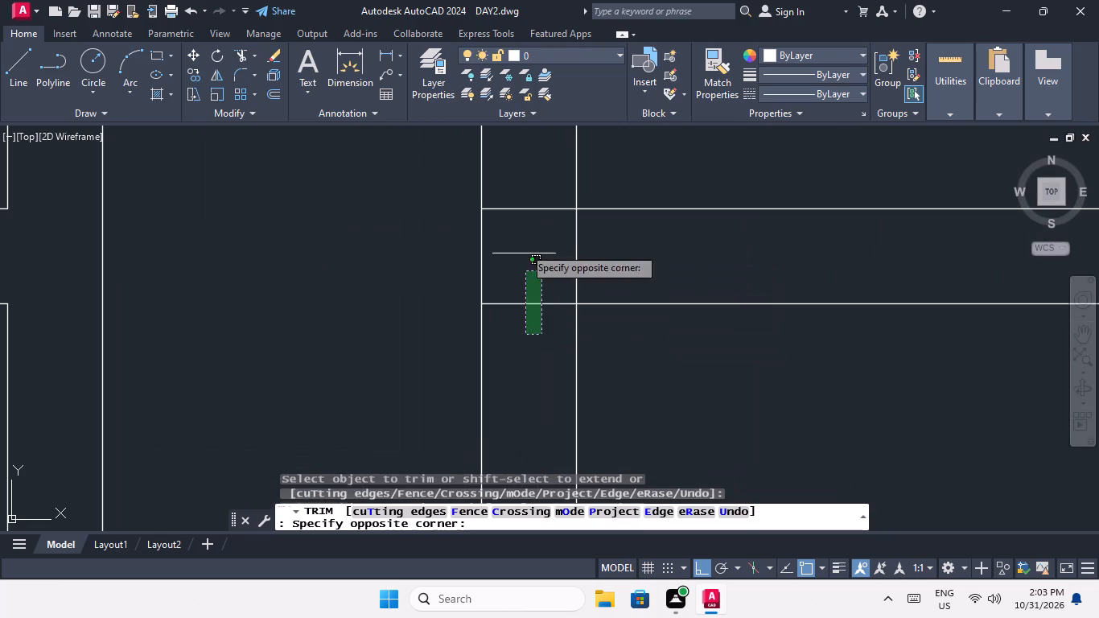
click(517, 185)
drag(582, 241, 544, 266)
click(532, 268)
scroll(535, 260, down, 2)
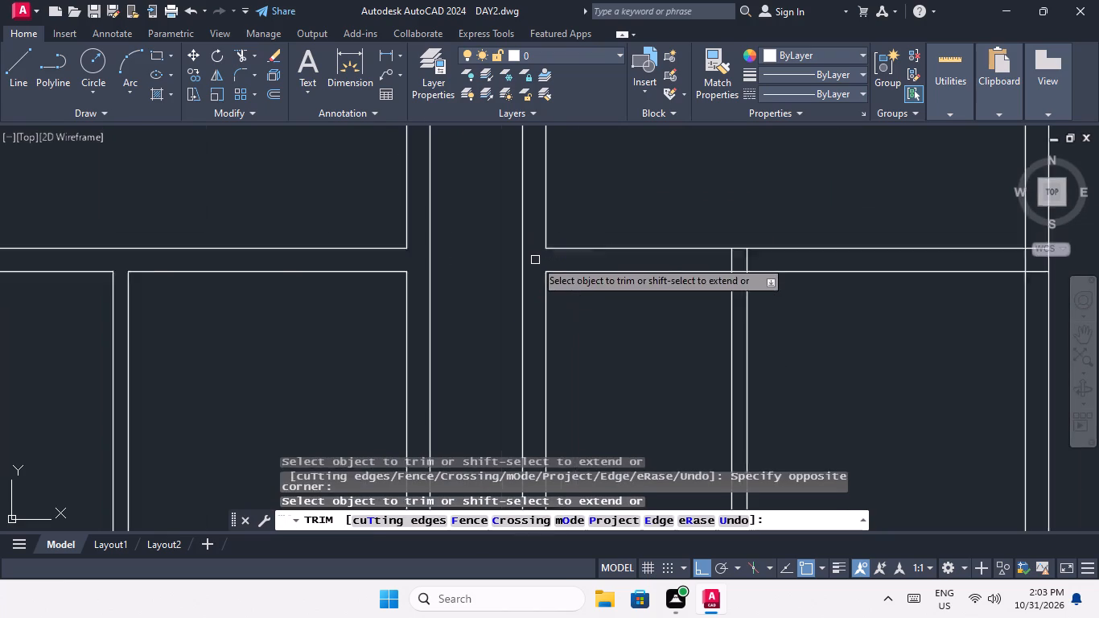
Trim the right dividing wall open at its junction with the fourth-row room partition below.
scroll(535, 260, down, 2)
middle_drag(619, 309, 408, 343)
scroll(451, 297, up, 5)
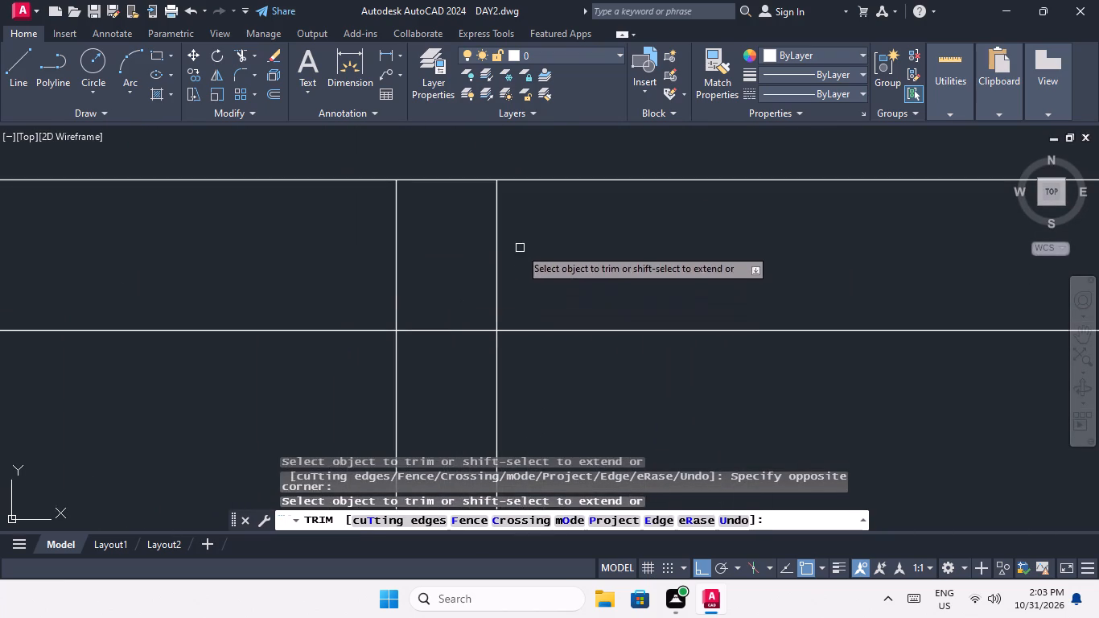
drag(521, 242, 412, 270)
click(315, 257)
drag(457, 372, 446, 333)
click(434, 304)
Trim the overlapping lines where the right dividing wall meets the right exterior wall.
scroll(434, 304, down, 5)
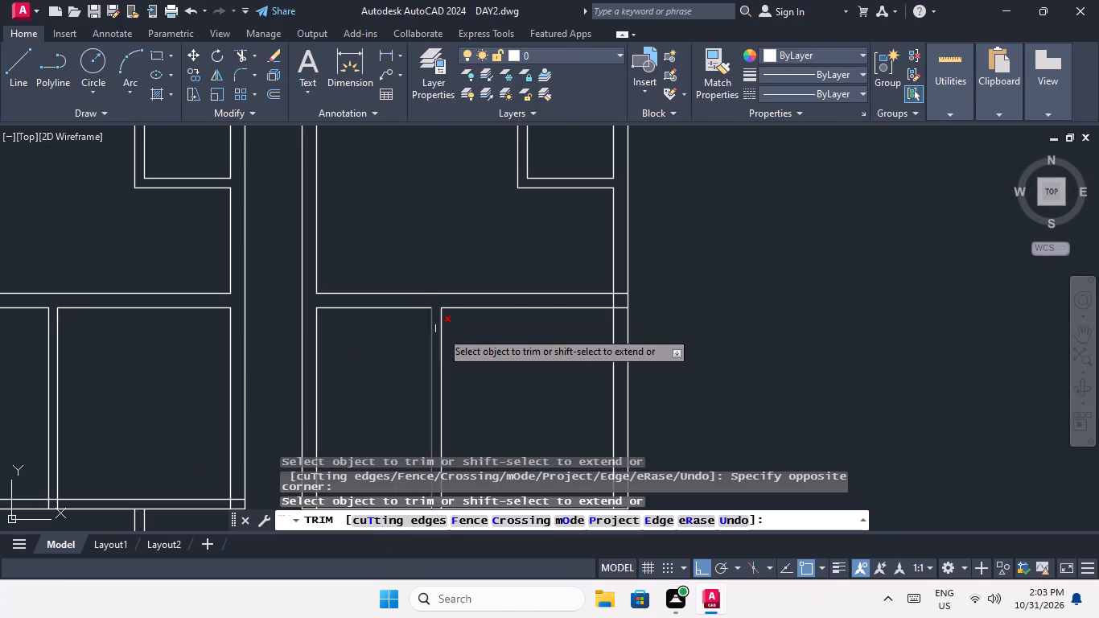
scroll(612, 296, up, 3)
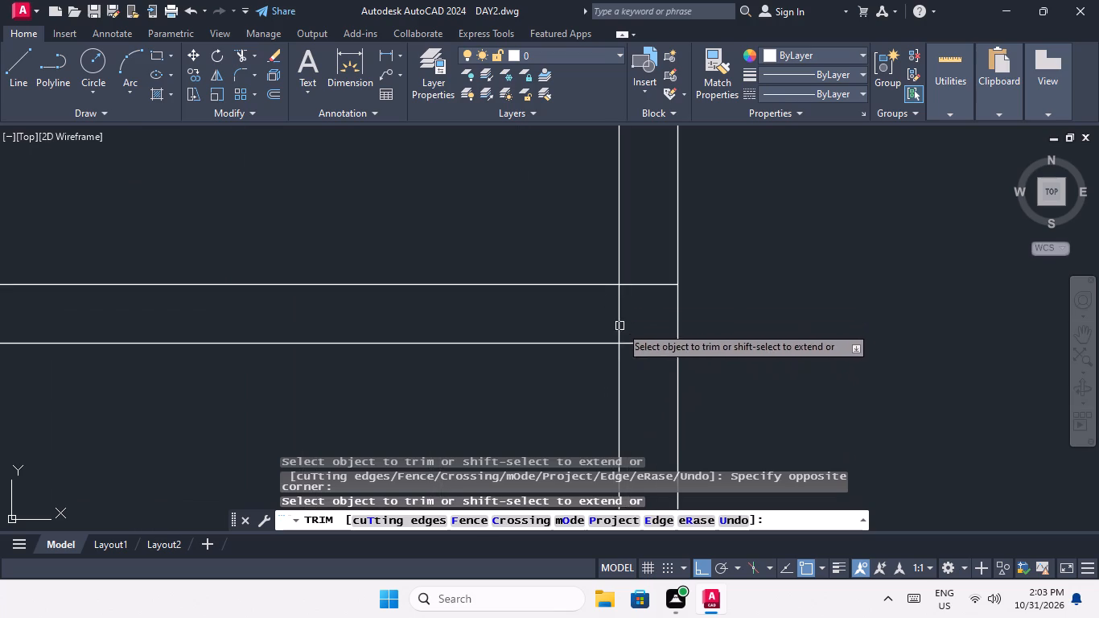
scroll(632, 304, up, 2)
drag(662, 310, 649, 286)
click(635, 225)
drag(643, 289, 527, 337)
click(542, 338)
scroll(562, 319, down, 3)
scroll(581, 341, up, 3)
drag(609, 365, 596, 314)
click(596, 305)
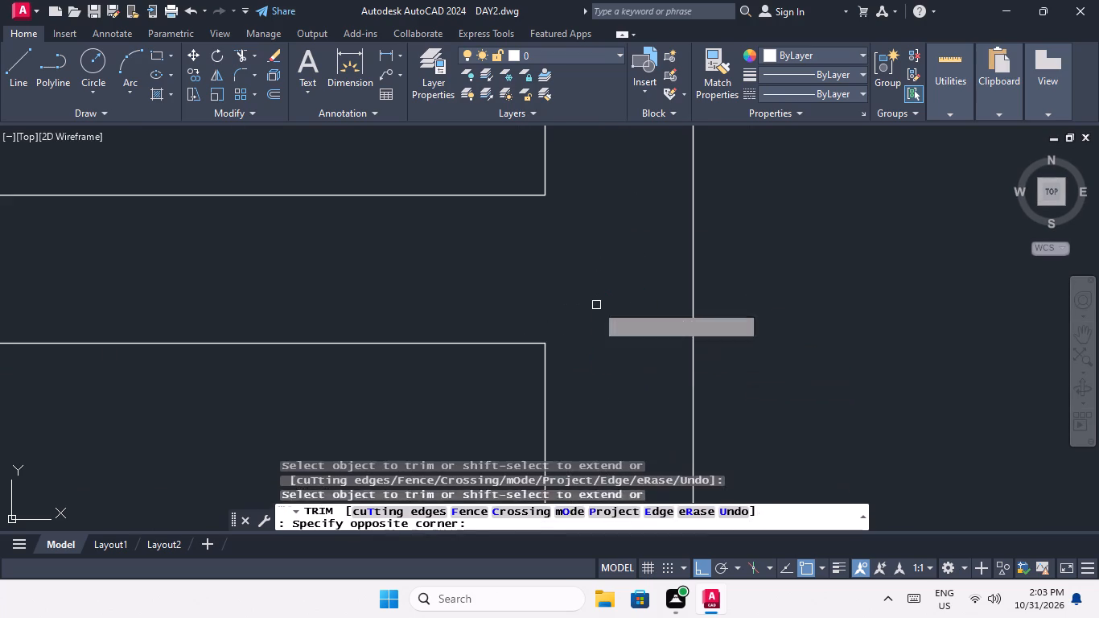
Trim the overlapping lines where the cross wall below the fourth-row left unit's two rooms meets the left exterior wall.
scroll(600, 297, down, 4)
middle_drag(454, 332, 646, 207)
scroll(609, 242, down, 3)
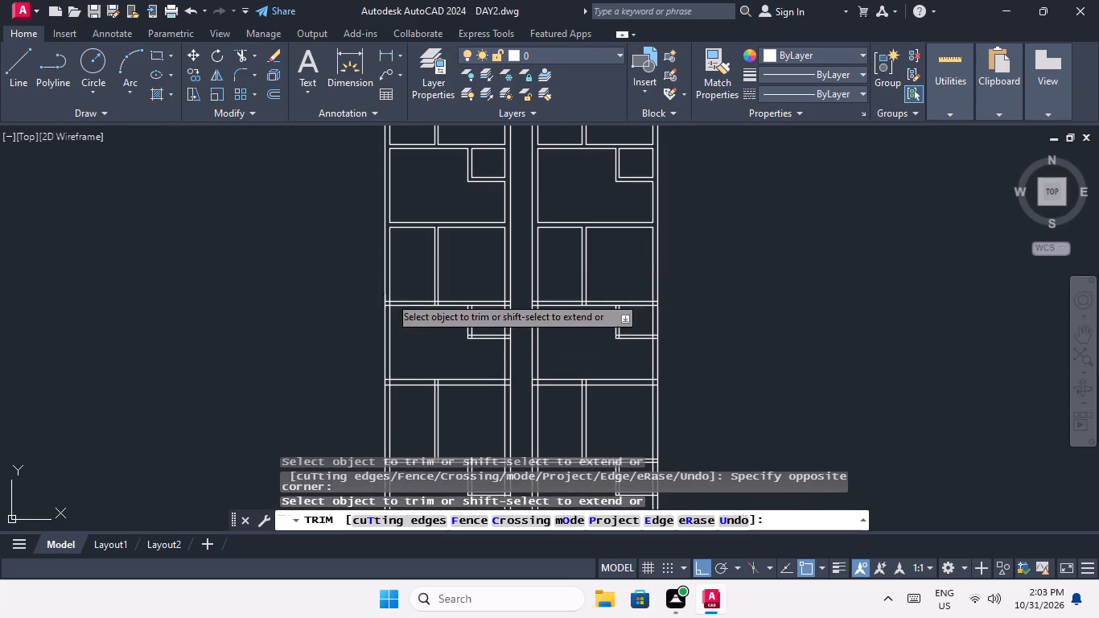
scroll(404, 299, up, 4)
scroll(306, 347, up, 2)
drag(303, 352, 290, 327)
click(266, 253)
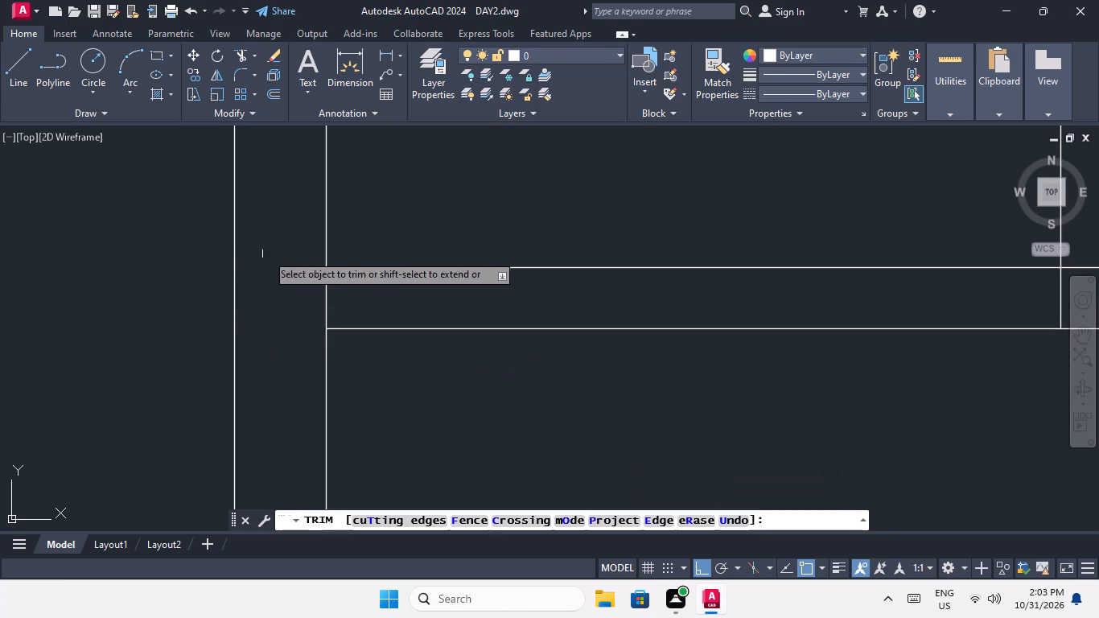
drag(343, 291, 300, 310)
click(289, 311)
Trim the fourth-row left unit's cross wall open at its junction with the room partition above.
scroll(293, 300, down, 3)
scroll(477, 303, up, 2)
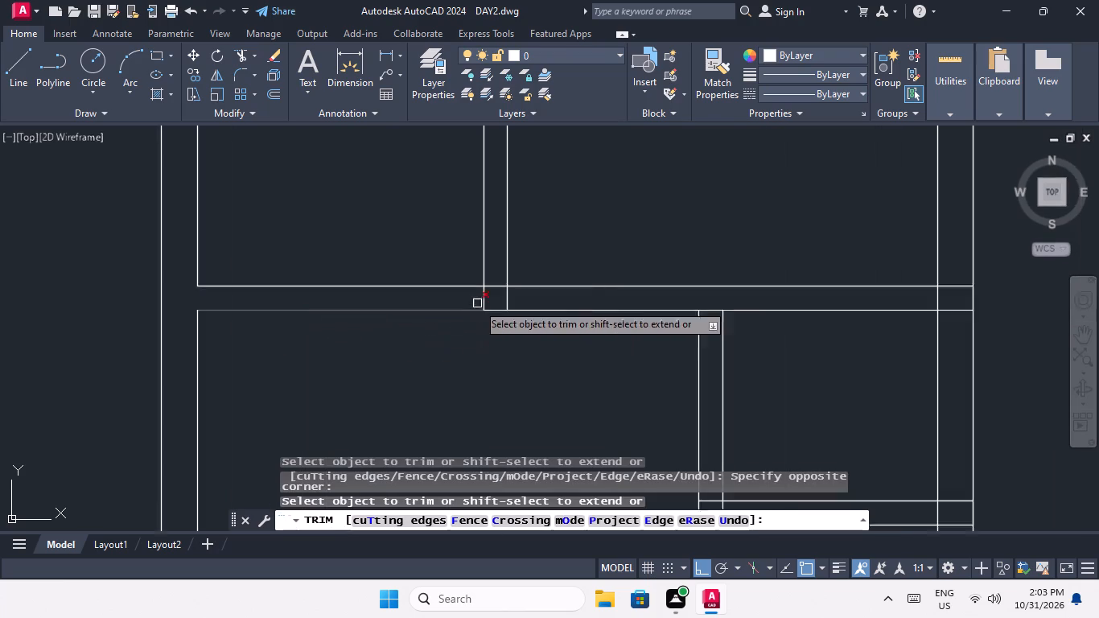
scroll(477, 303, up, 2)
drag(644, 269, 599, 274)
drag(435, 271, 464, 276)
drag(582, 287, 568, 255)
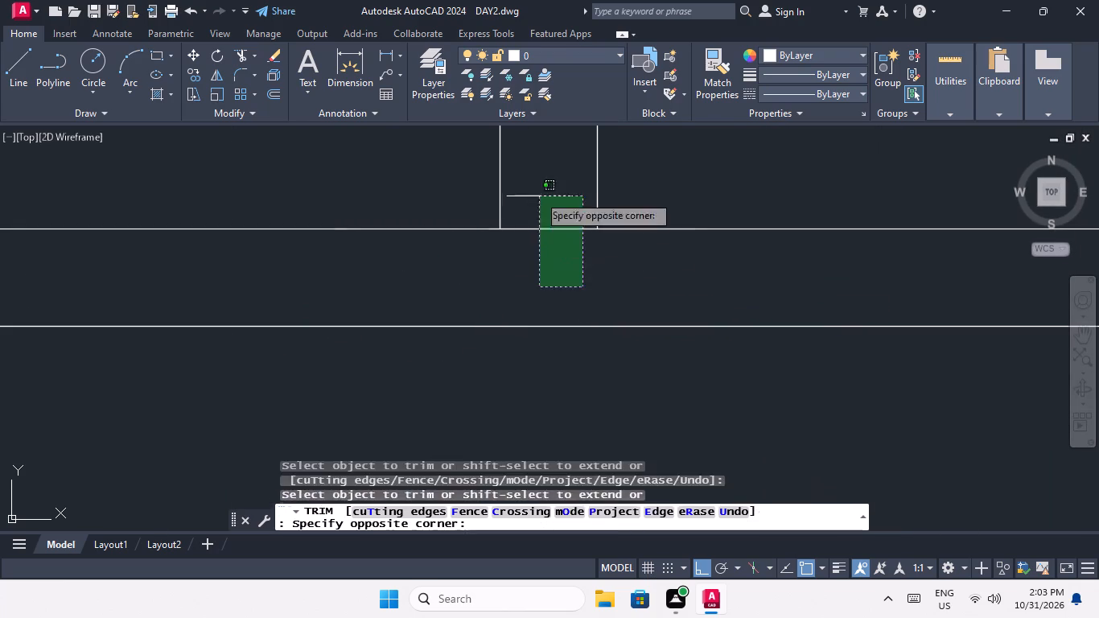
click(537, 192)
Trim the overlapping lines where the fourth-row left unit's cross wall meets the central corridor wall.
scroll(537, 192, down, 4)
middle_drag(566, 270, 290, 364)
scroll(587, 299, up, 4)
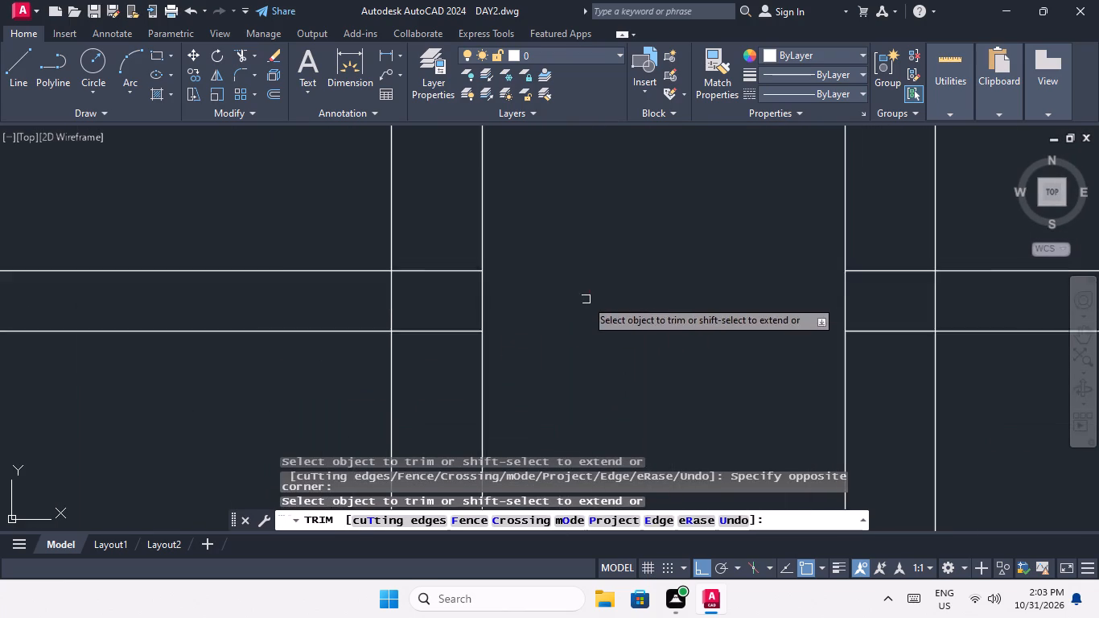
drag(393, 386, 369, 326)
click(333, 190)
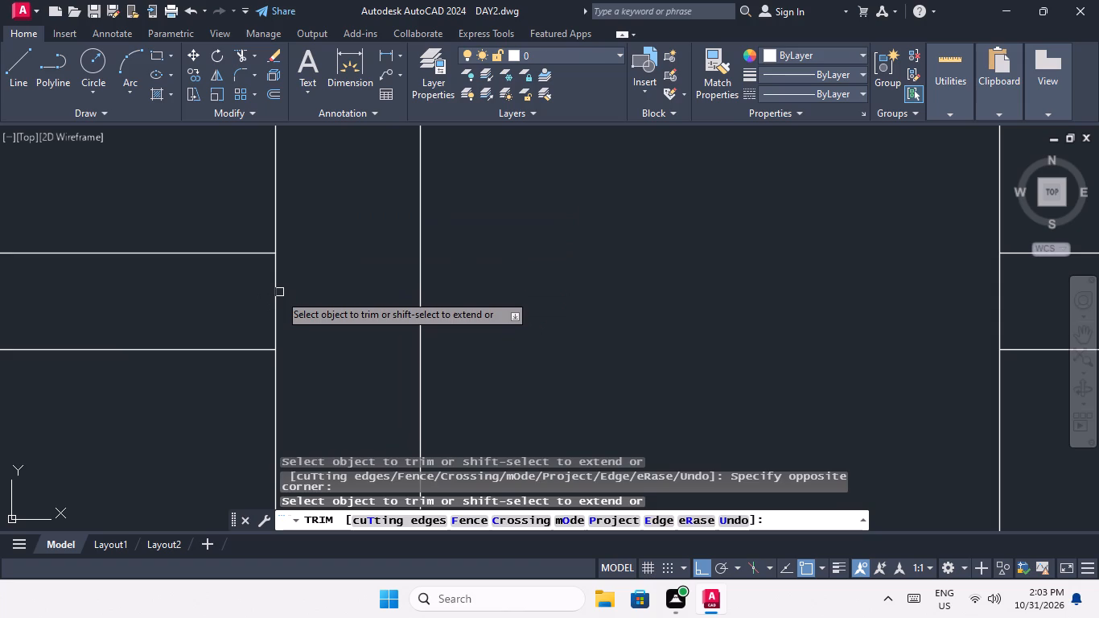
click(278, 295)
Trim the overlaps at the top junction and lower outer corner of the fourth-row left unit's small-room side wall.
scroll(313, 257, down, 5)
scroll(208, 262, up, 4)
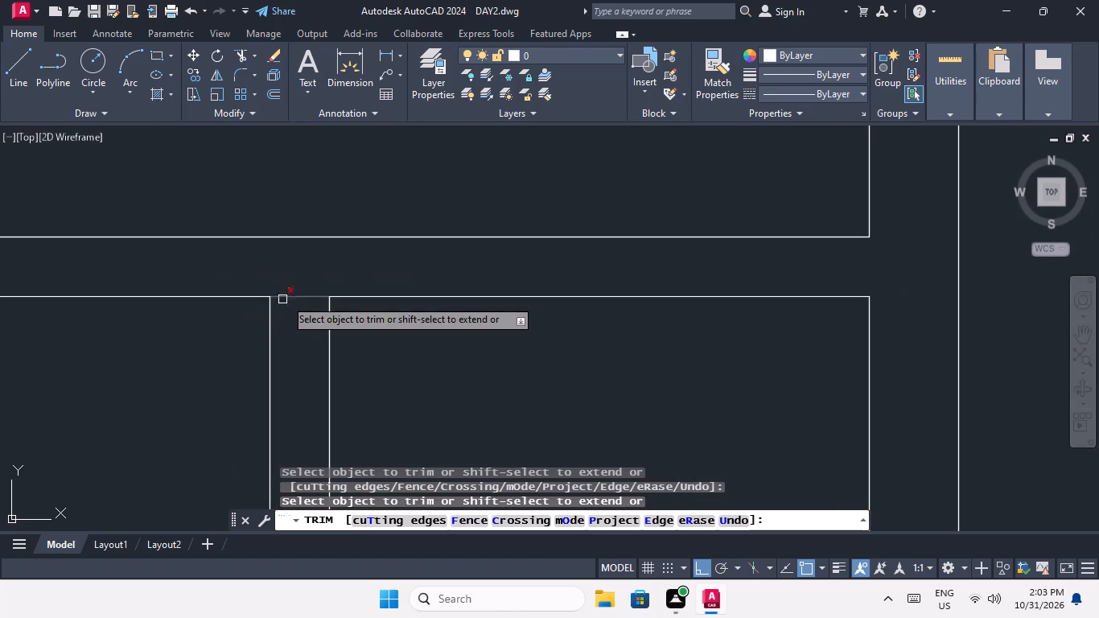
click(303, 297)
scroll(305, 279, down, 4)
scroll(302, 359, up, 4)
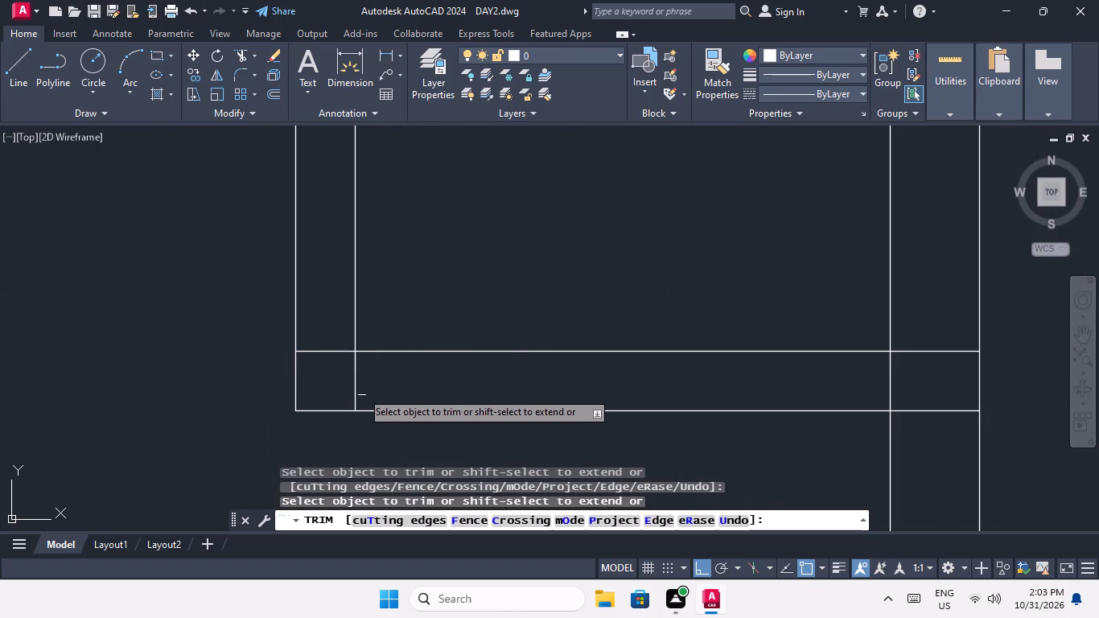
click(352, 389)
click(327, 354)
Trim the overlapping lines where the fourth-row left unit's small-room lower wall meets the central corridor wall.
scroll(327, 341, down, 3)
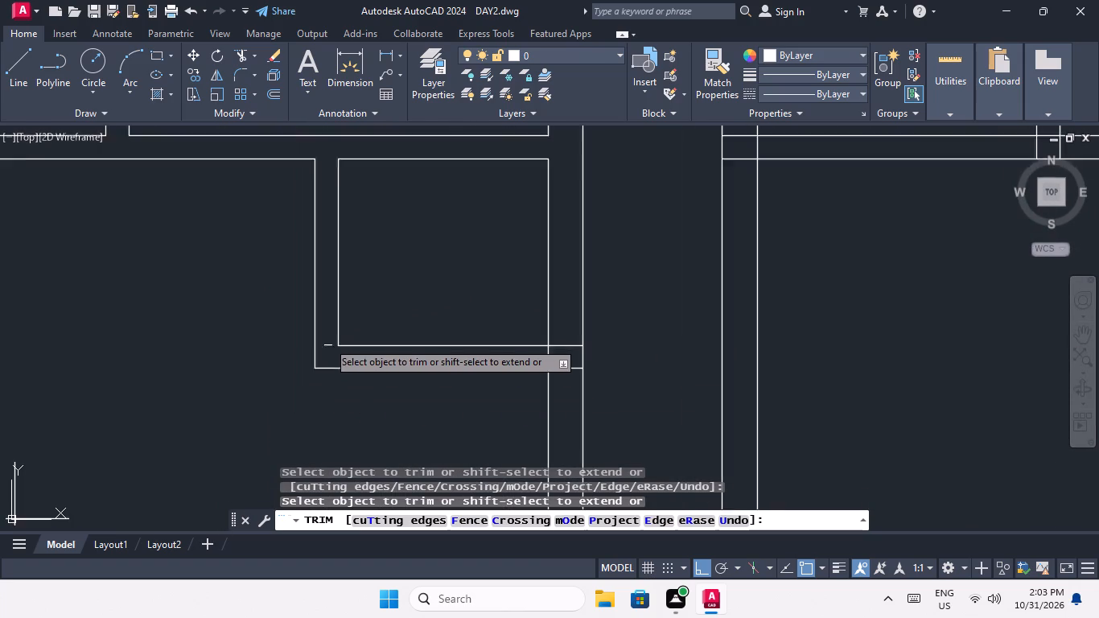
scroll(463, 365, up, 4)
click(560, 376)
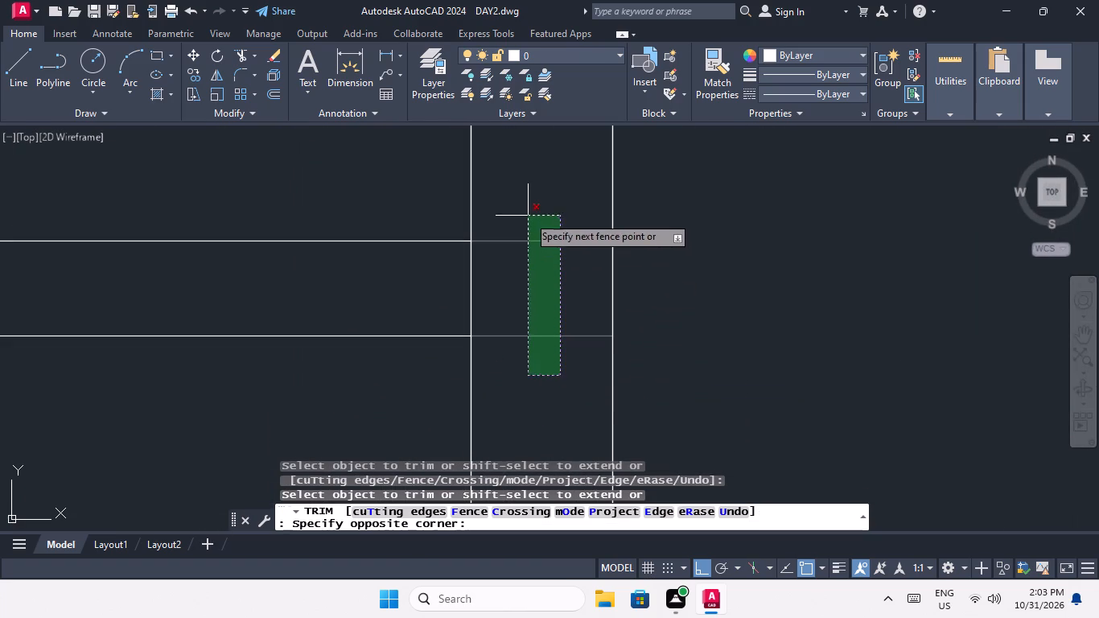
drag(528, 216, 530, 236)
drag(529, 273, 460, 303)
click(444, 303)
Trim the overlapping lines where the fourth-row right unit's cross wall meets the central corridor wall.
scroll(446, 262, down, 4)
middle_drag(530, 296, 449, 342)
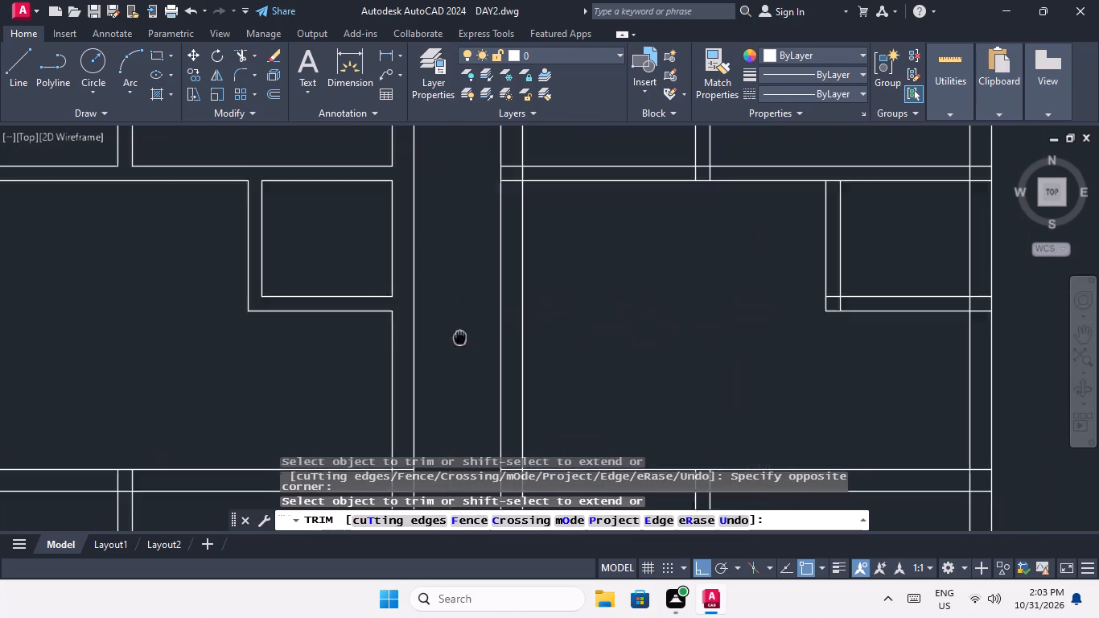
middle_drag(449, 342, 352, 369)
scroll(338, 291, down, 2)
scroll(368, 262, up, 4)
scroll(288, 230, up, 3)
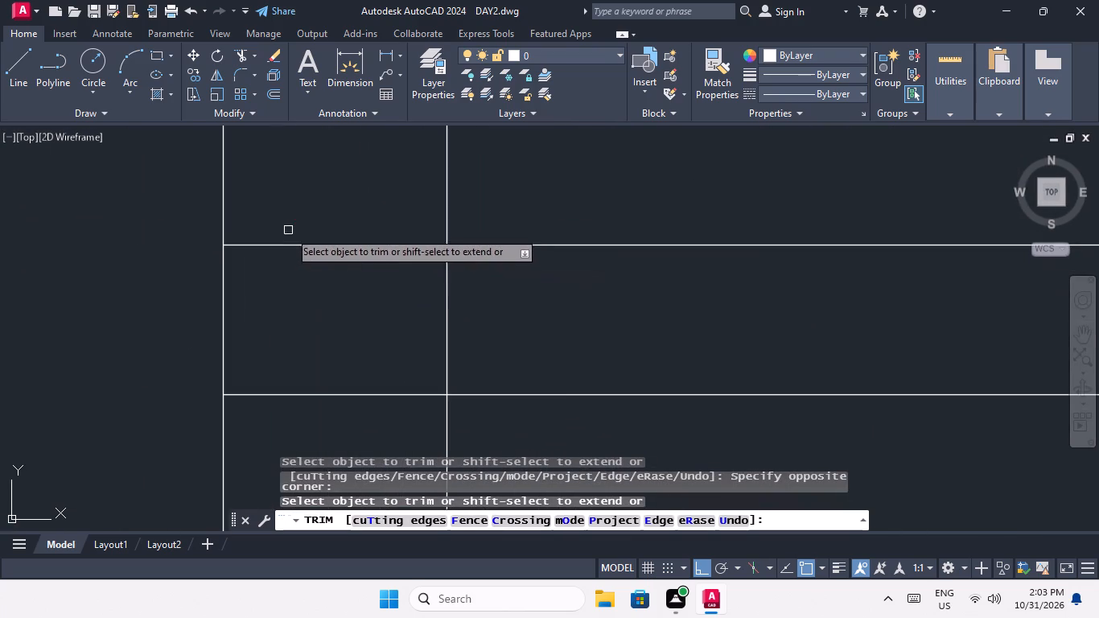
drag(348, 416, 331, 371)
click(278, 225)
drag(483, 282, 432, 321)
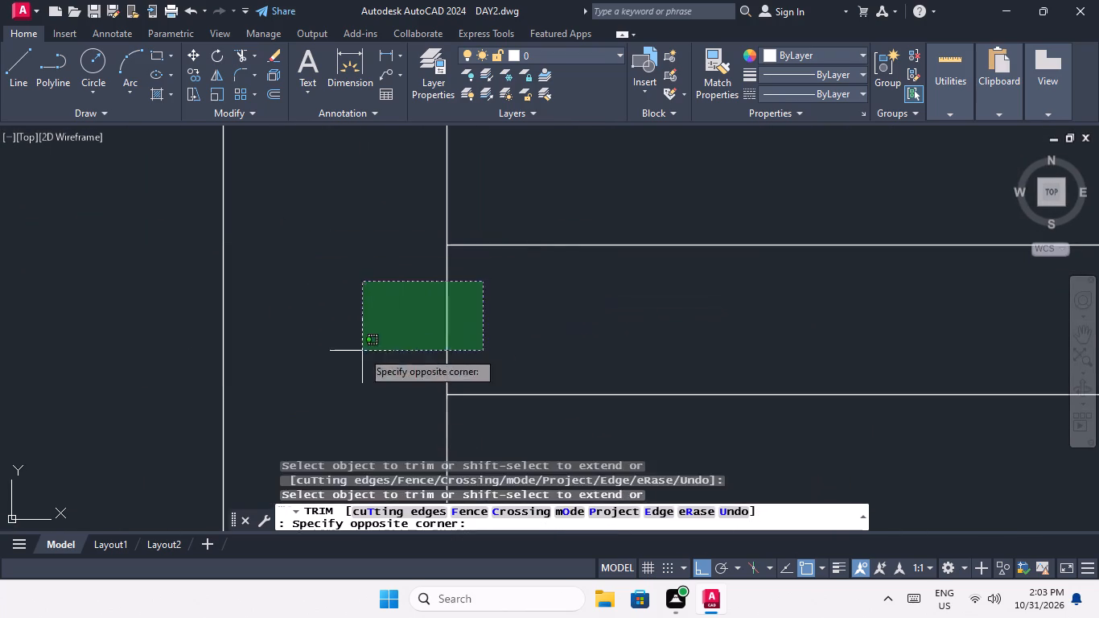
click(362, 351)
Trim the fourth-row right unit's cross wall open at its junction with the room partition above.
scroll(373, 266, down, 4)
scroll(645, 270, up, 3)
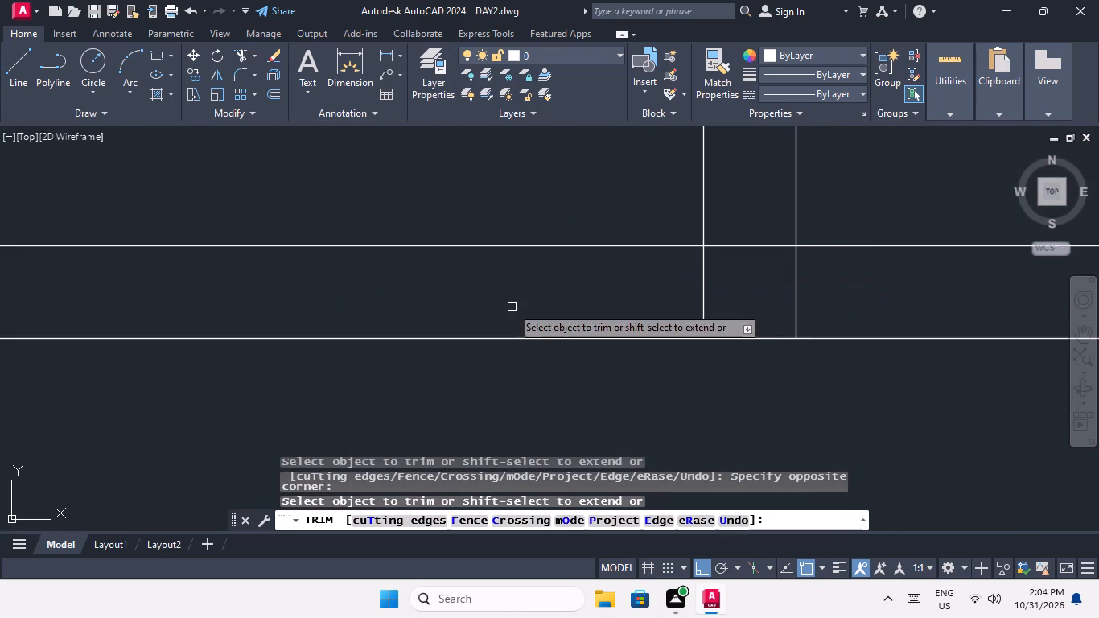
middle_drag(747, 257, 272, 276)
scroll(297, 304, up, 1)
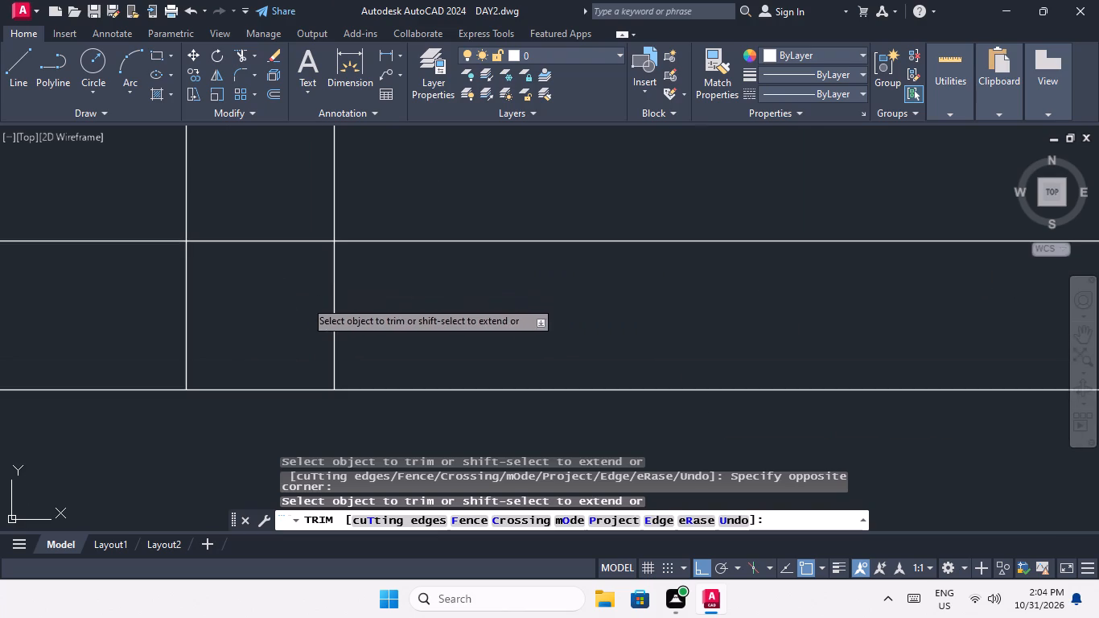
drag(376, 277, 239, 334)
drag(131, 332, 149, 335)
drag(268, 324, 241, 303)
click(233, 192)
Trim the line closing the top of the fourth-row right unit's small-room side wall at the cross wall.
scroll(236, 213, down, 4)
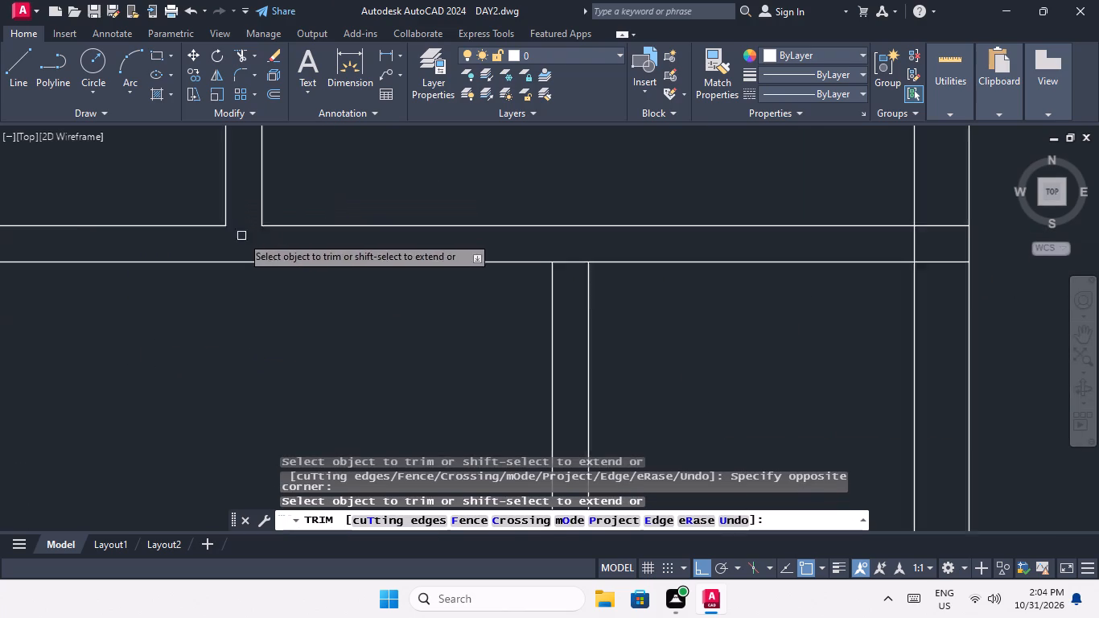
scroll(243, 241, down, 2)
scroll(400, 274, up, 4)
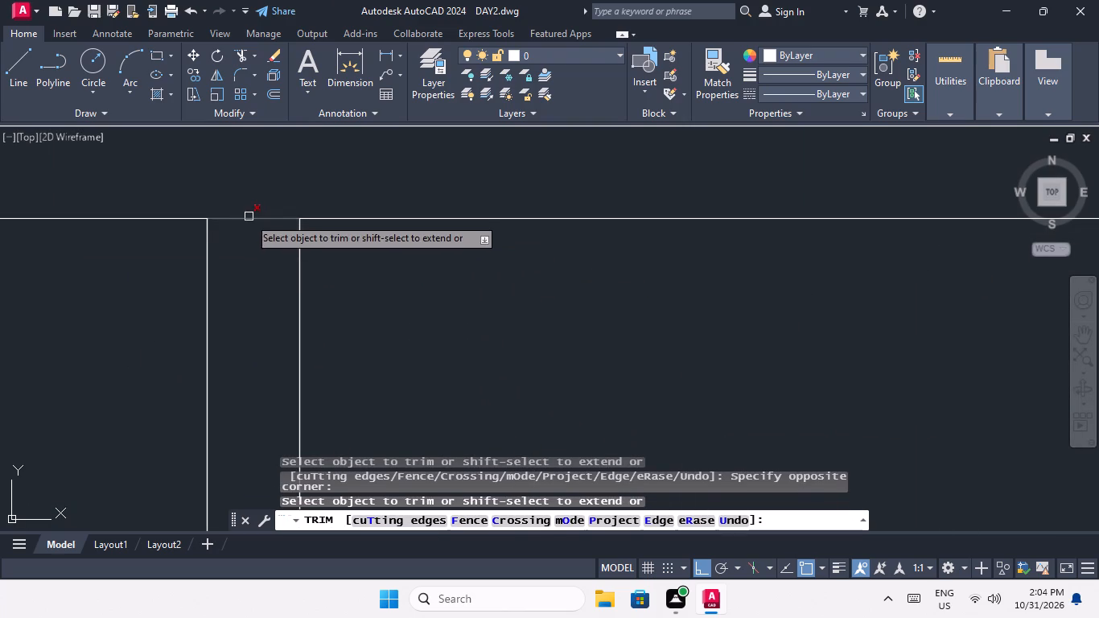
click(249, 218)
Trim the overlapping lines where the fourth-row right unit's cross wall meets the right exterior wall.
scroll(249, 218, down, 3)
scroll(475, 214, up, 3)
drag(532, 282, 509, 247)
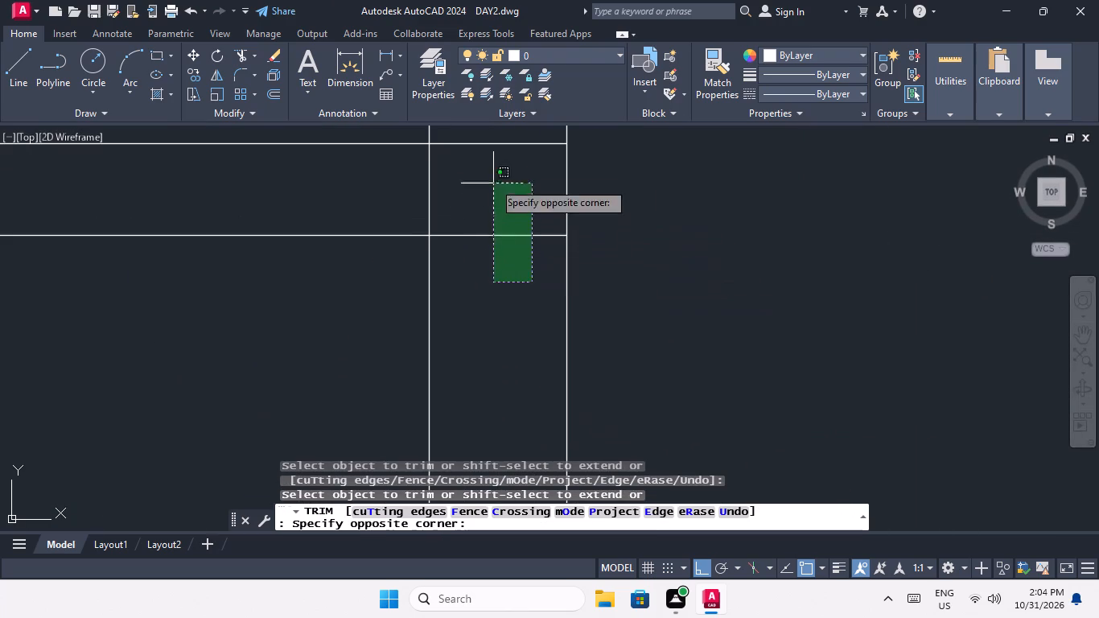
drag(490, 134, 490, 151)
drag(486, 170, 411, 195)
click(366, 194)
Trim the overlapping lines at the lower outer corner of the fourth-row right unit's small room.
scroll(391, 182, down, 5)
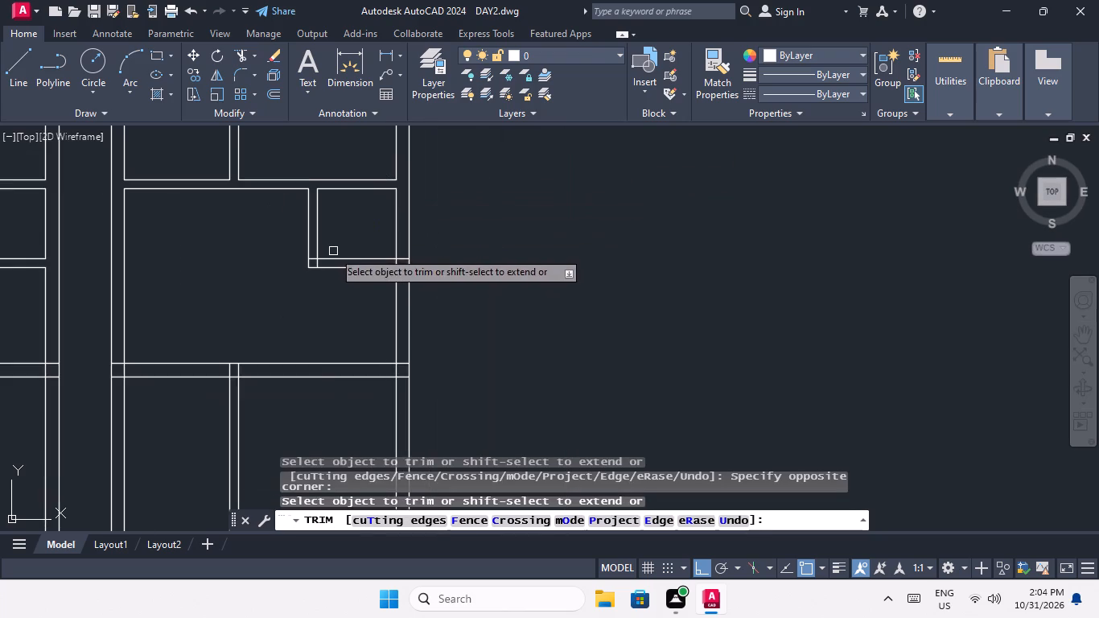
scroll(303, 261, up, 4)
drag(395, 260, 375, 284)
click(374, 284)
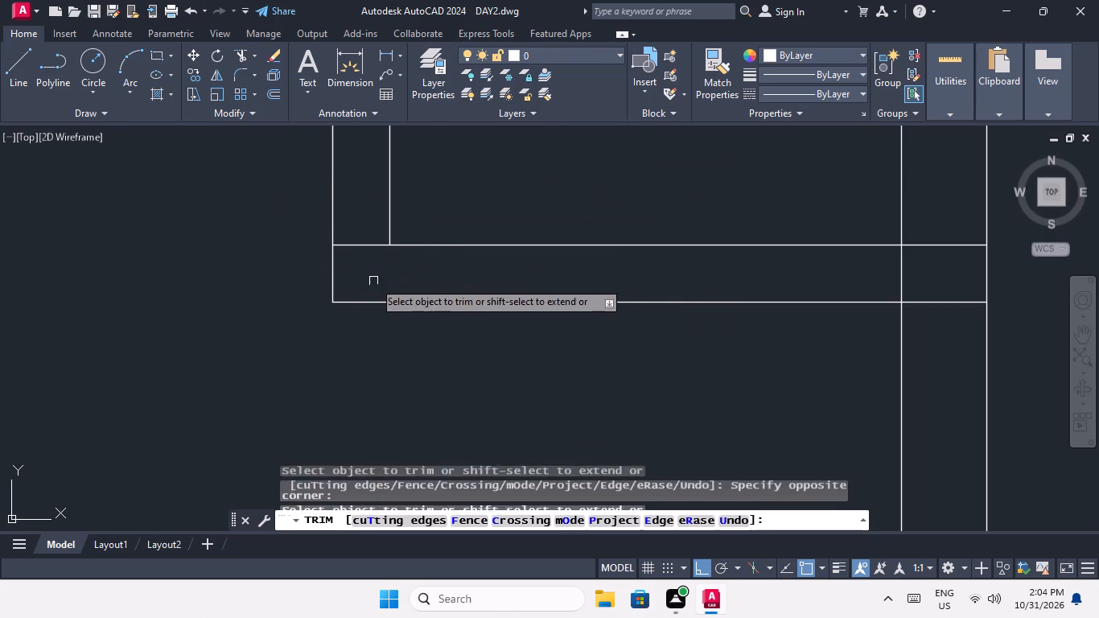
click(371, 271)
click(348, 226)
Trim the overlapping lines where the fourth-row right unit's small-room lower wall meets the right exterior wall.
scroll(348, 227, down, 2)
scroll(591, 245, up, 3)
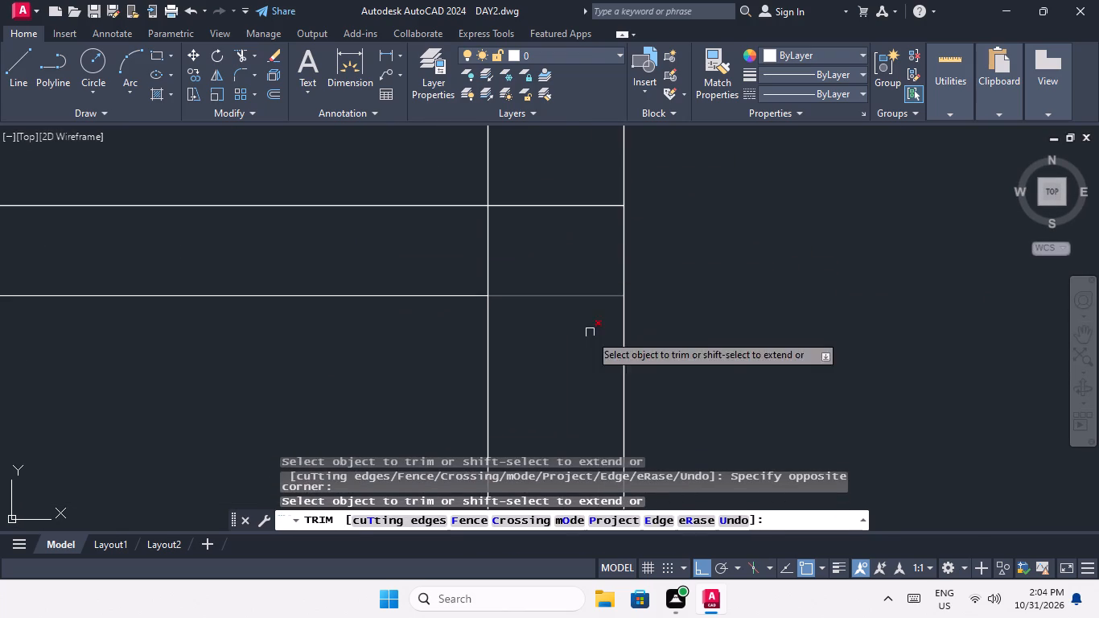
drag(591, 342, 562, 271)
drag(546, 159, 547, 191)
drag(546, 222, 482, 253)
click(470, 255)
Trim the overlapping lines where the dividing wall below the fourth-row left unit meets the left exterior wall.
scroll(481, 248, down, 4)
middle_drag(382, 289, 385, 290)
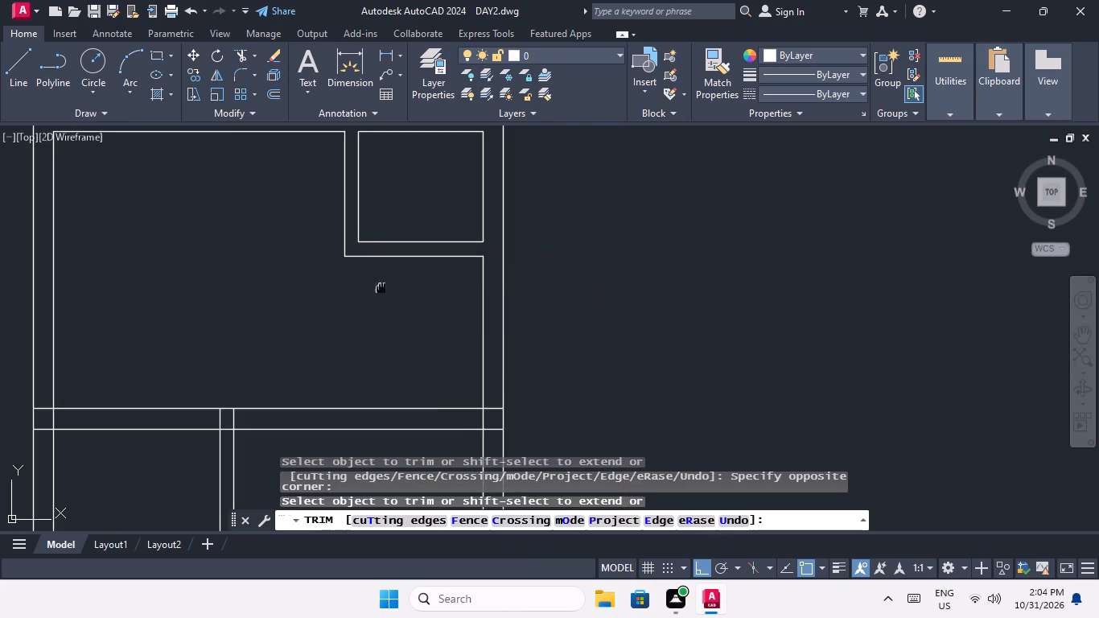
middle_drag(385, 290, 523, 299)
scroll(462, 290, down, 1)
middle_drag(335, 299, 441, 275)
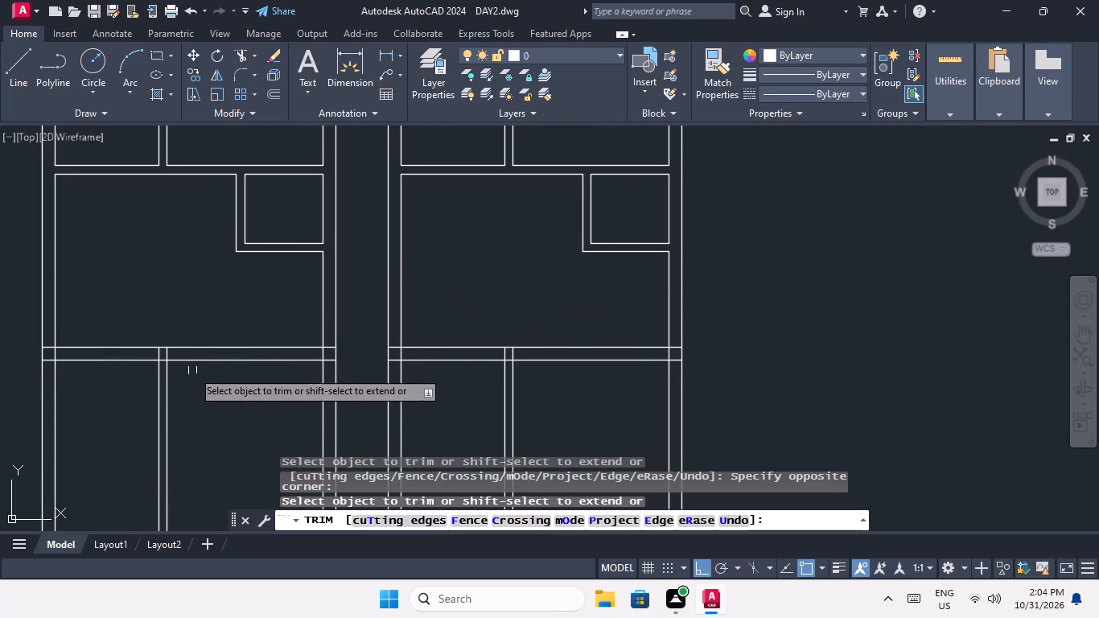
scroll(54, 360, up, 4)
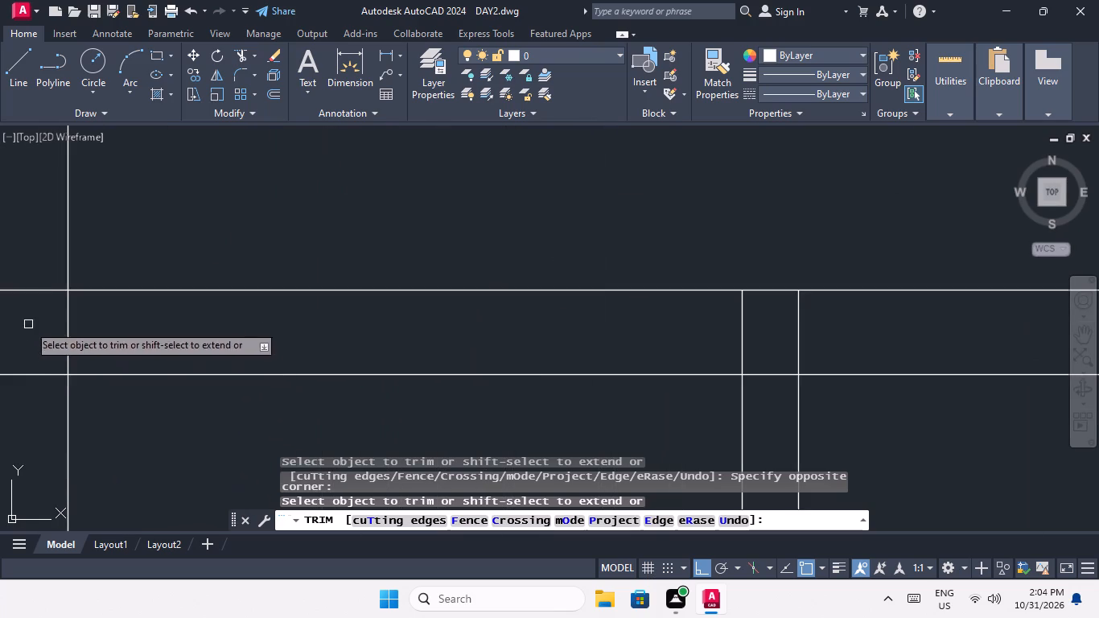
middle_drag(28, 324, 278, 340)
drag(298, 413, 280, 383)
click(278, 296)
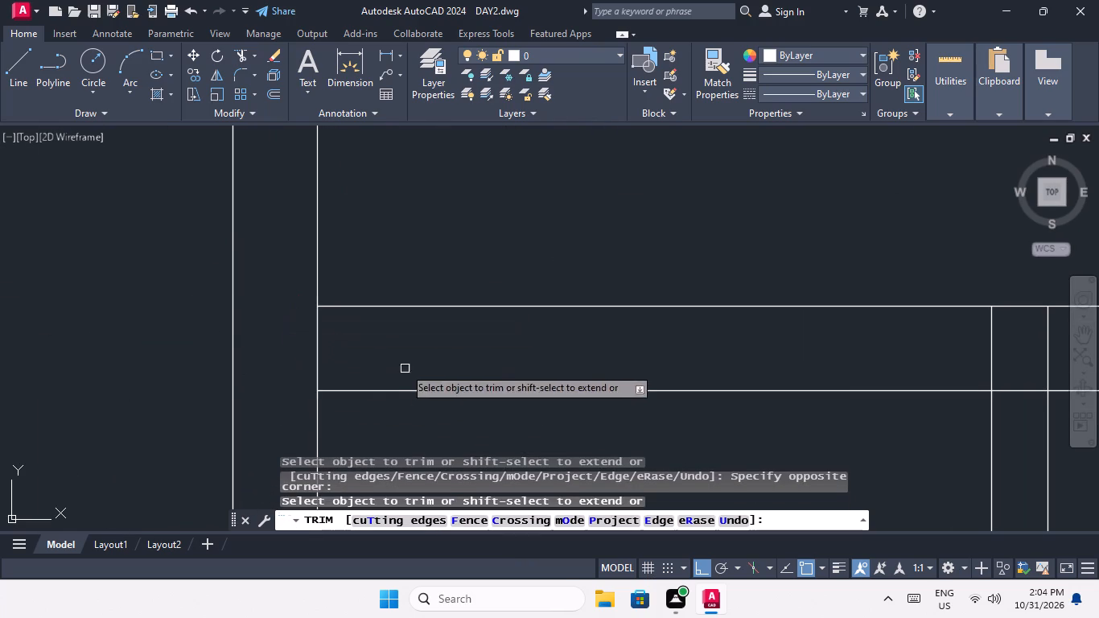
drag(371, 349, 278, 360)
click(274, 360)
Trim the left dividing wall open at its junction with the fifth-row room partition below.
scroll(302, 330, down, 3)
scroll(468, 341, up, 4)
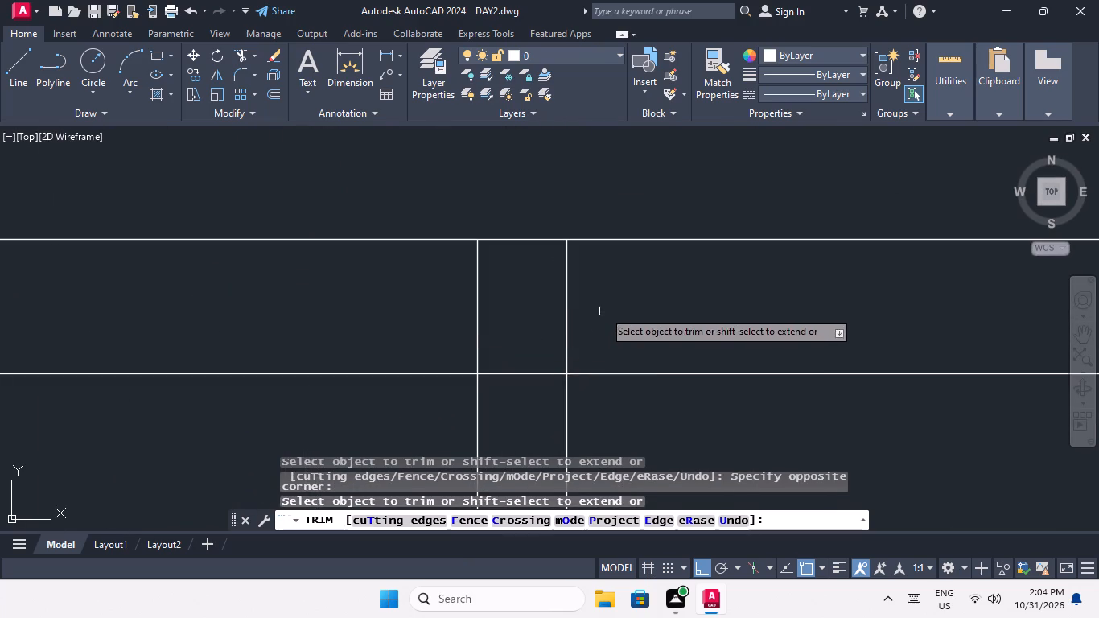
drag(604, 308, 495, 331)
click(441, 340)
drag(513, 409, 502, 376)
click(496, 332)
Trim the overlapping lines where the dividing wall below the fourth-row left unit meets the central corridor wall.
scroll(497, 330, down, 5)
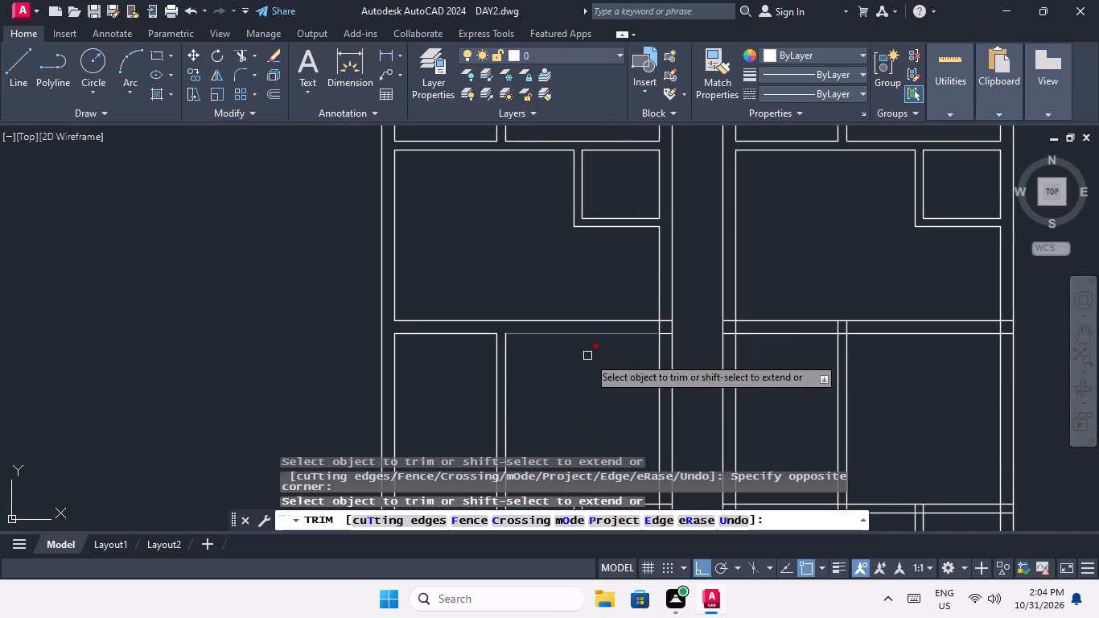
middle_drag(591, 360, 284, 369)
scroll(333, 346, up, 4)
scroll(492, 370, up, 2)
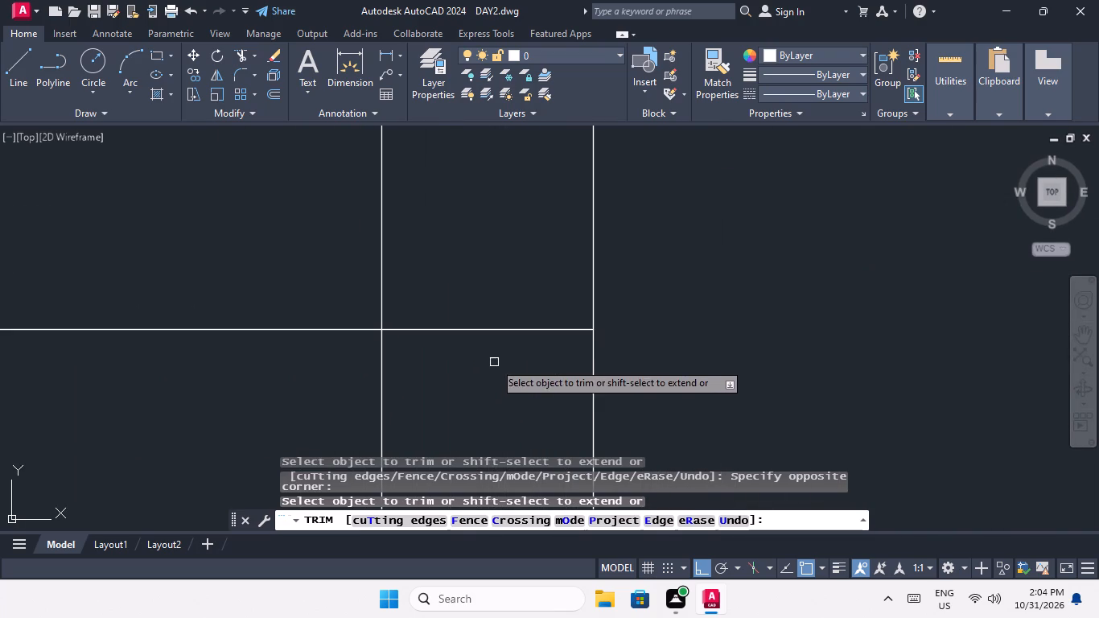
middle_drag(508, 368, 521, 488)
middle_drag(462, 361, 459, 358)
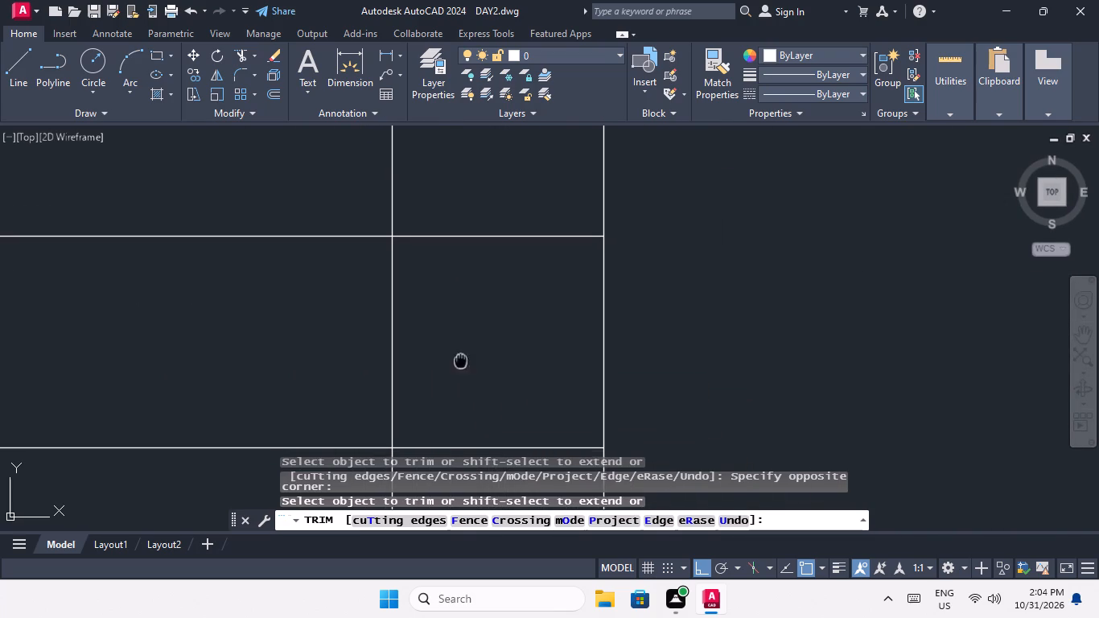
middle_drag(459, 358, 451, 340)
drag(519, 447, 497, 406)
click(454, 201)
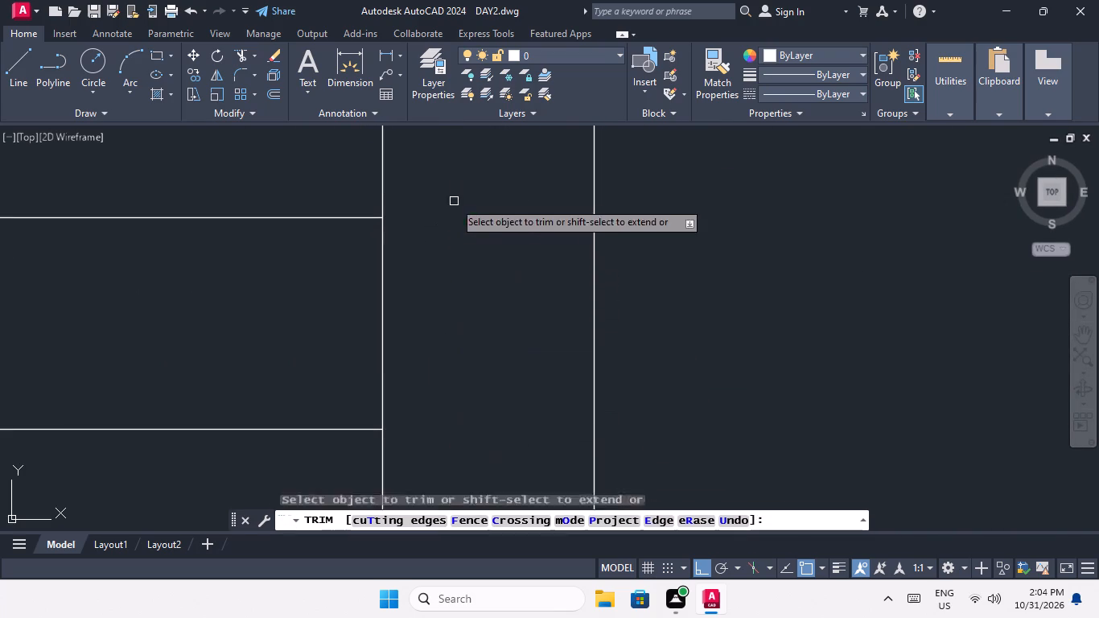
drag(459, 233, 364, 327)
click(360, 327)
Trim the overlapping lines where the dividing wall below the fourth-row right unit meets the central corridor wall.
scroll(389, 294, down, 5)
scroll(485, 299, up, 4)
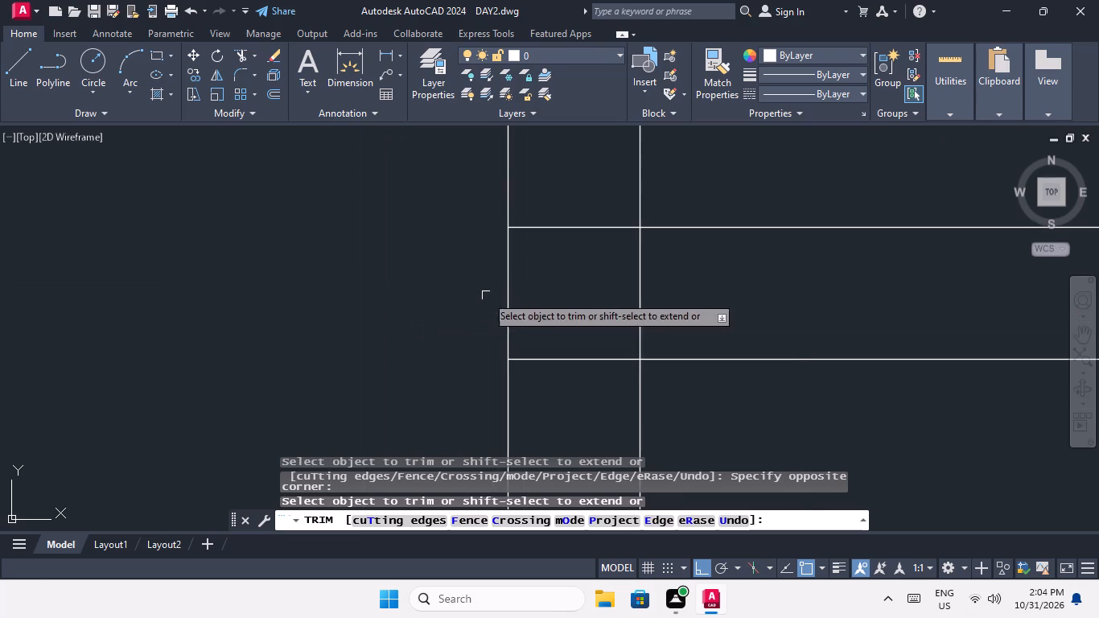
drag(575, 381, 565, 340)
click(548, 219)
drag(670, 261, 620, 314)
click(617, 315)
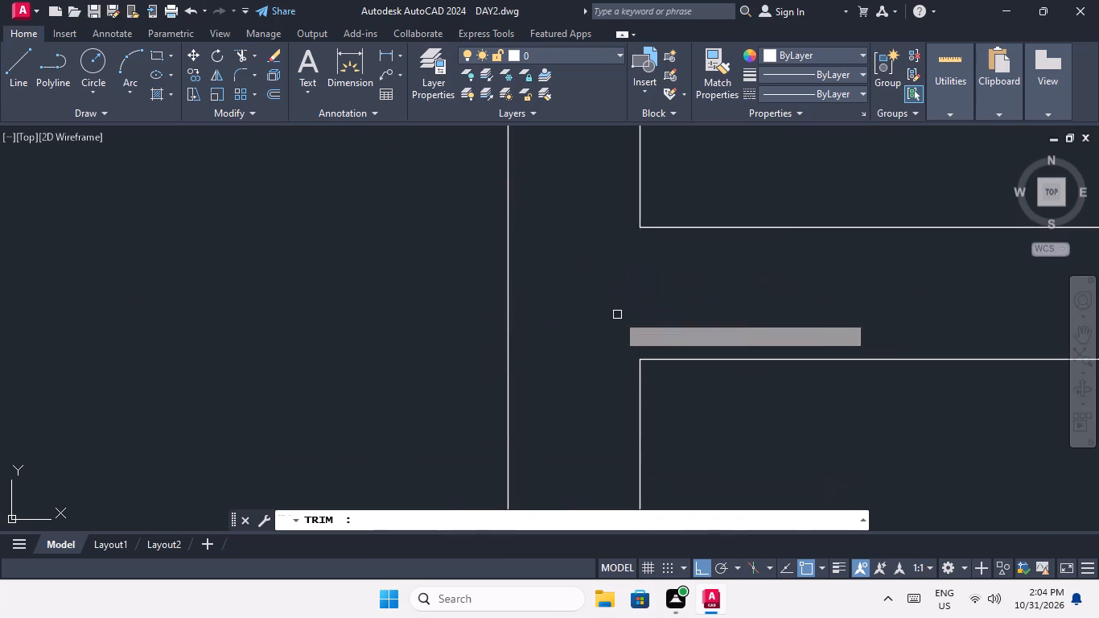
Trim the right dividing wall open at its junction with the fifth-row room partition below.
scroll(623, 299, down, 4)
middle_drag(381, 360, 0, 325)
scroll(290, 251, up, 4)
drag(426, 306, 349, 340)
drag(219, 325, 241, 334)
drag(364, 431, 360, 406)
click(348, 359)
Trim the overlapping lines where the dividing wall below the fourth-row right unit meets the right exterior wall.
scroll(365, 337, down, 4)
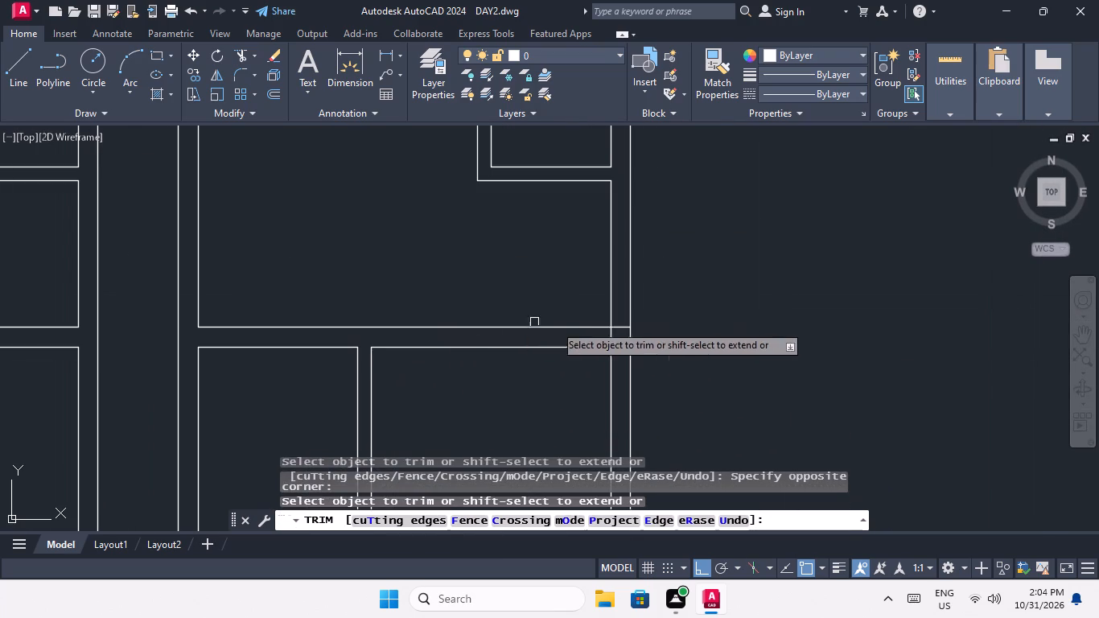
scroll(635, 338, up, 4)
drag(561, 424, 544, 392)
drag(512, 244, 512, 256)
drag(502, 291, 433, 349)
click(430, 350)
Trim the overlapping lines where the middle cross wall of the bottom-row left unit meets the left exterior wall.
scroll(463, 307, down, 5)
middle_drag(417, 329, 516, 253)
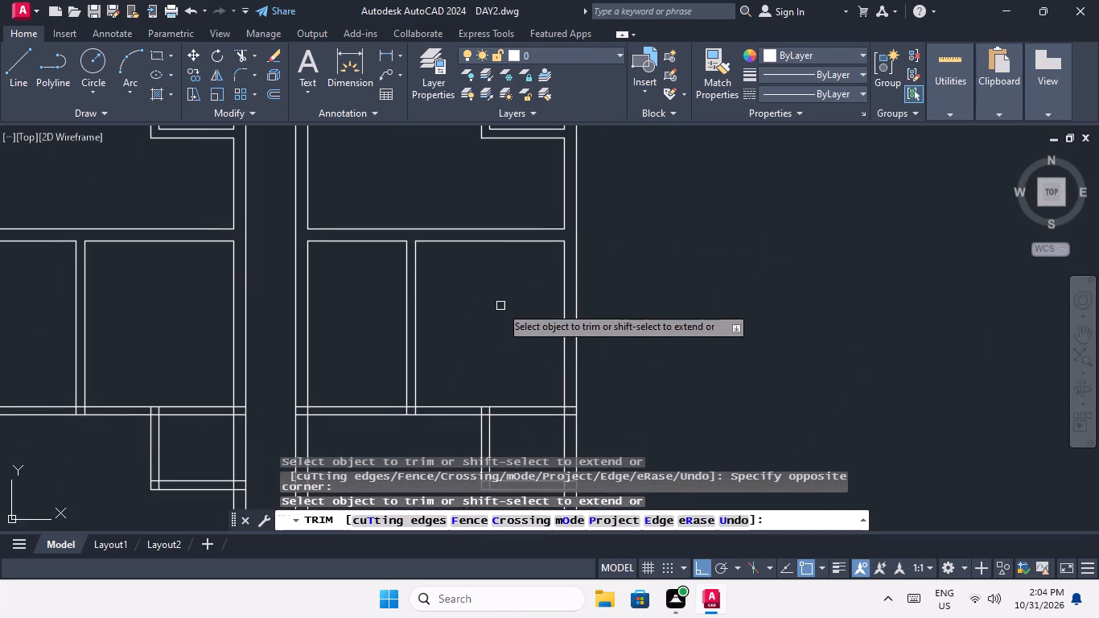
middle_drag(499, 306, 603, 233)
scroll(56, 344, up, 4)
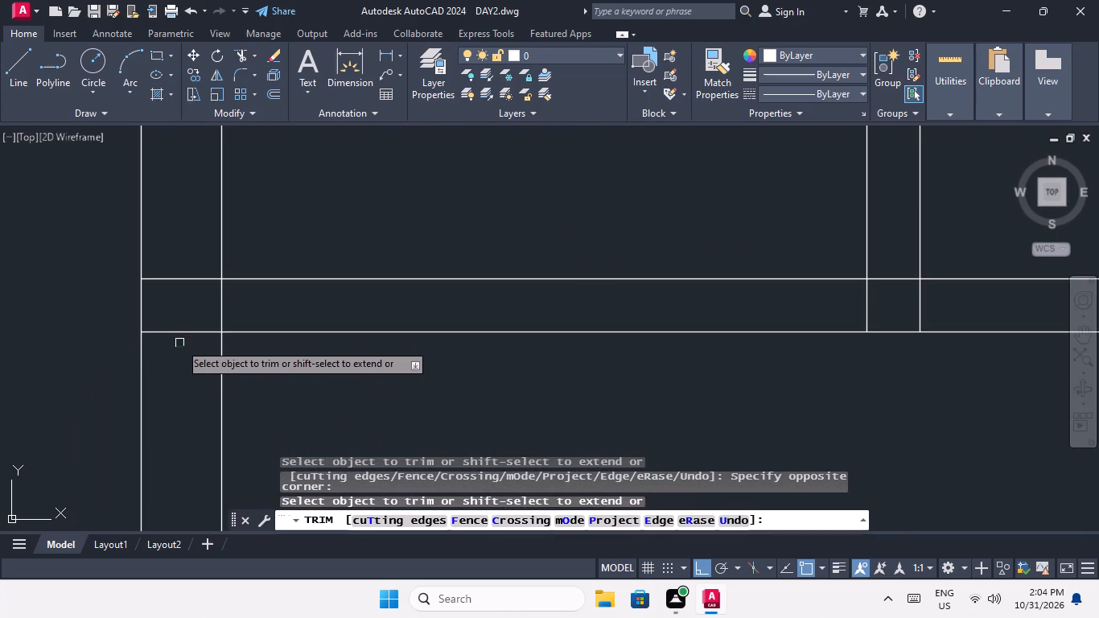
drag(180, 350, 178, 343)
drag(158, 236, 162, 256)
drag(242, 296, 182, 327)
click(168, 331)
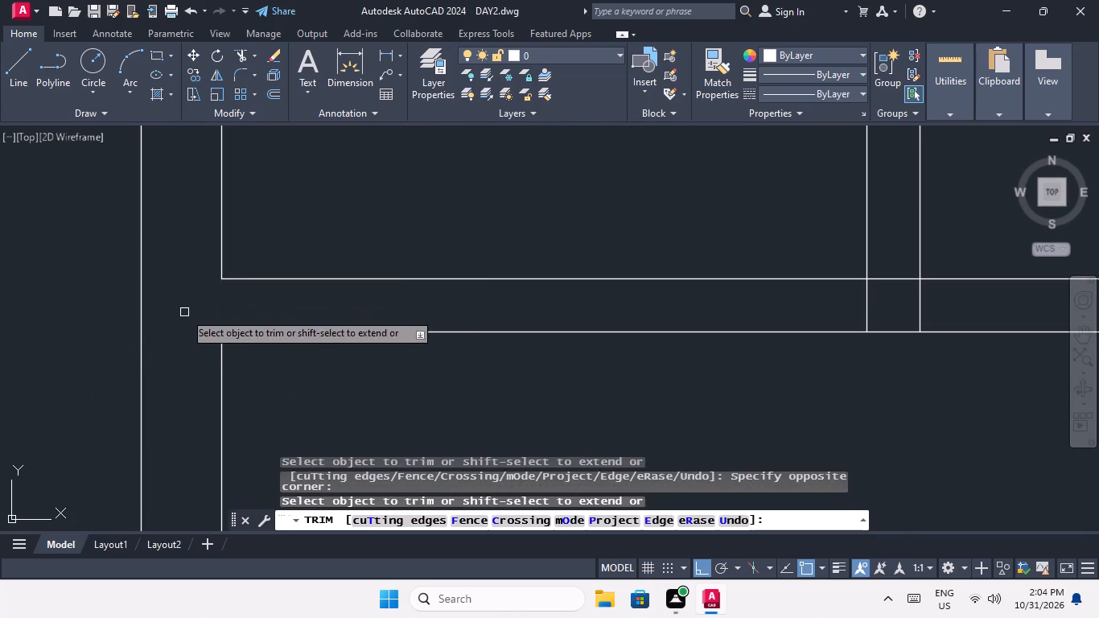
Trim the bottom-row left unit's middle cross wall open at its junction with the room partition above.
scroll(186, 307, down, 3)
scroll(370, 307, up, 5)
drag(379, 285, 237, 328)
drag(114, 314, 138, 325)
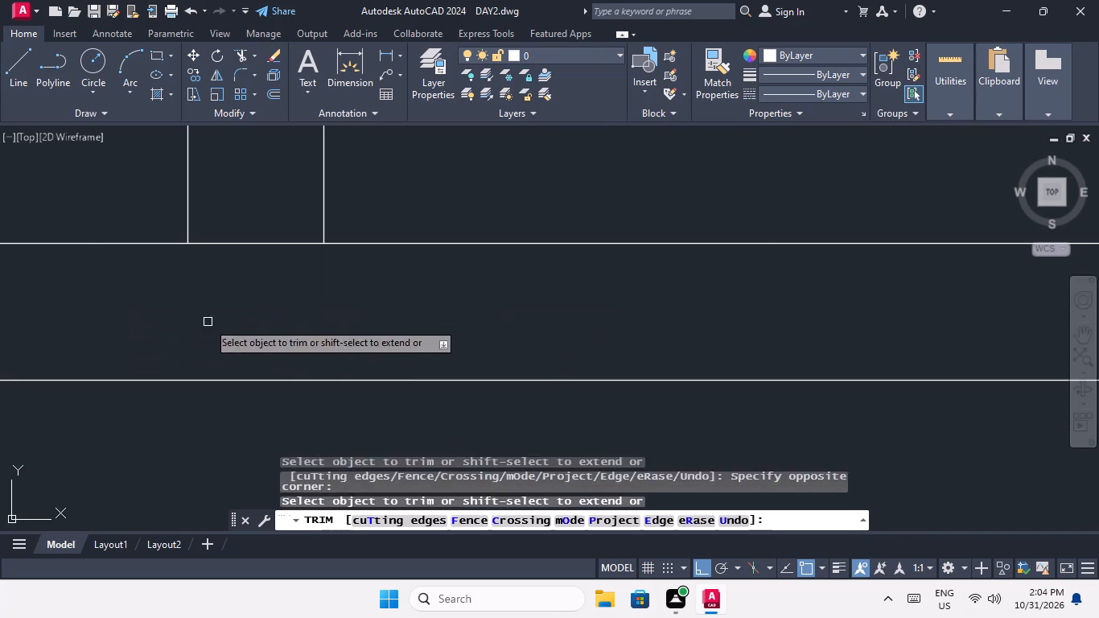
drag(268, 319, 255, 310)
drag(222, 180, 226, 207)
Trim the bottom-row left unit's middle cross wall open at its junction with the small corner room's side wall below.
scroll(233, 237, down, 5)
scroll(347, 255, up, 5)
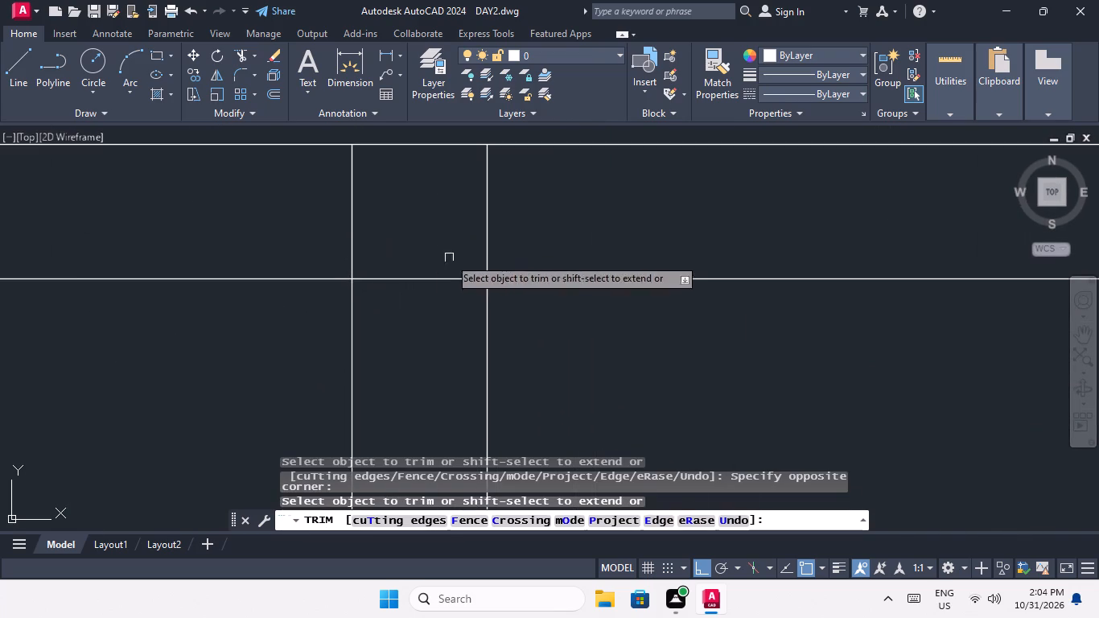
drag(533, 188, 381, 246)
click(335, 239)
drag(434, 339, 420, 296)
click(397, 230)
Trim the overlapping lines where the bottom-row left unit's middle cross wall meets the central corridor wall.
scroll(397, 230, down, 2)
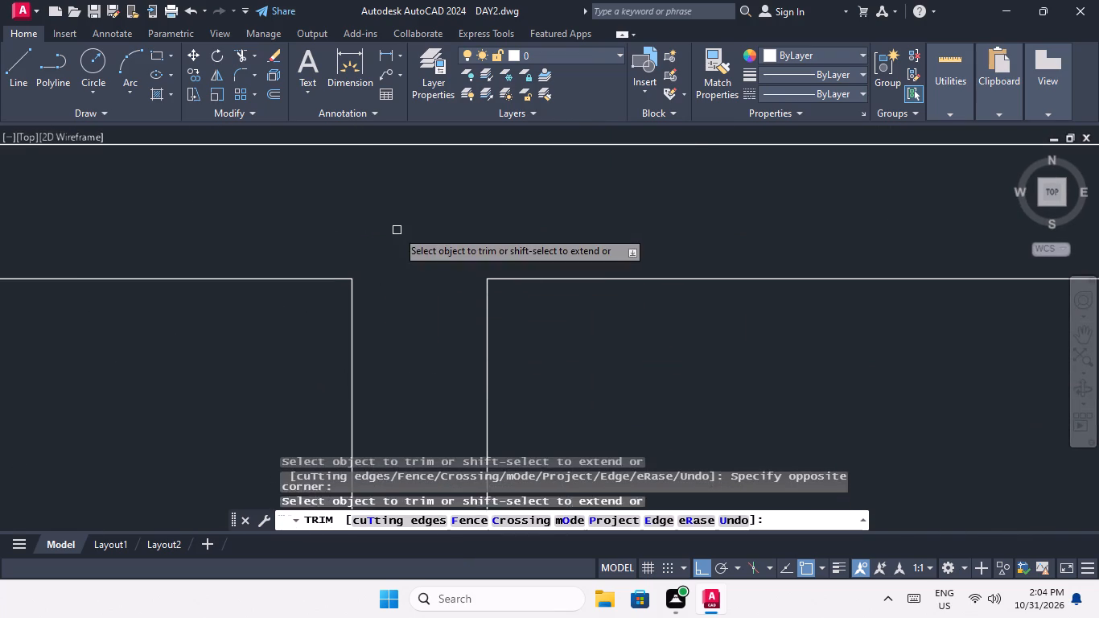
scroll(397, 230, down, 4)
scroll(467, 238, up, 5)
middle_drag(475, 246, 352, 399)
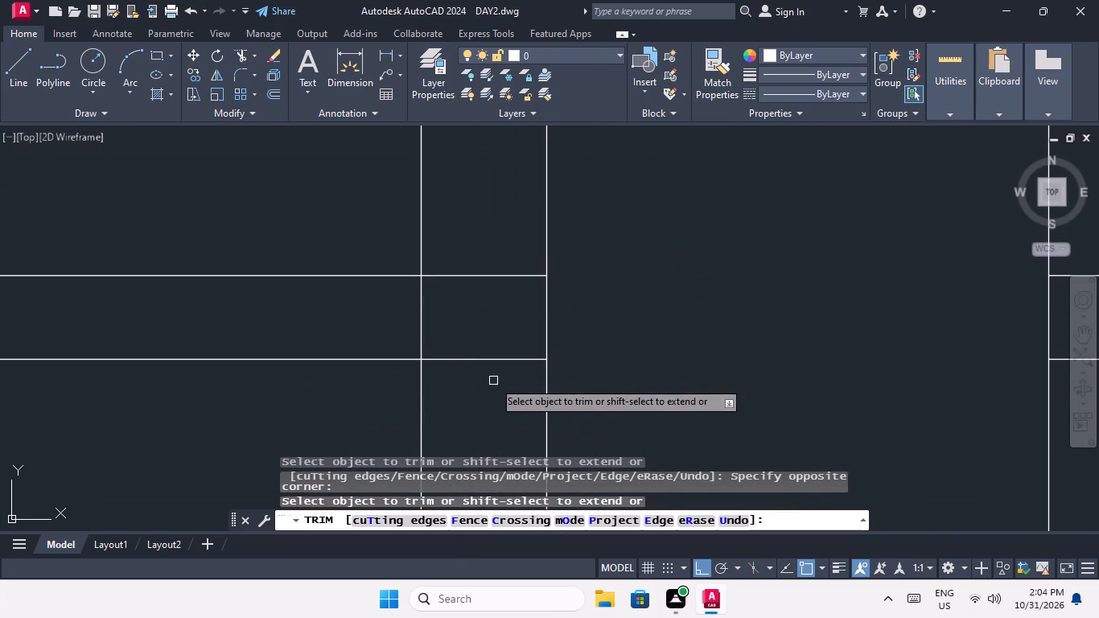
drag(493, 381, 484, 346)
click(478, 233)
drag(469, 278, 393, 340)
click(389, 340)
Trim the crossing lines at the lower free corner of the small room in the bottom-row left unit.
scroll(457, 250, down, 5)
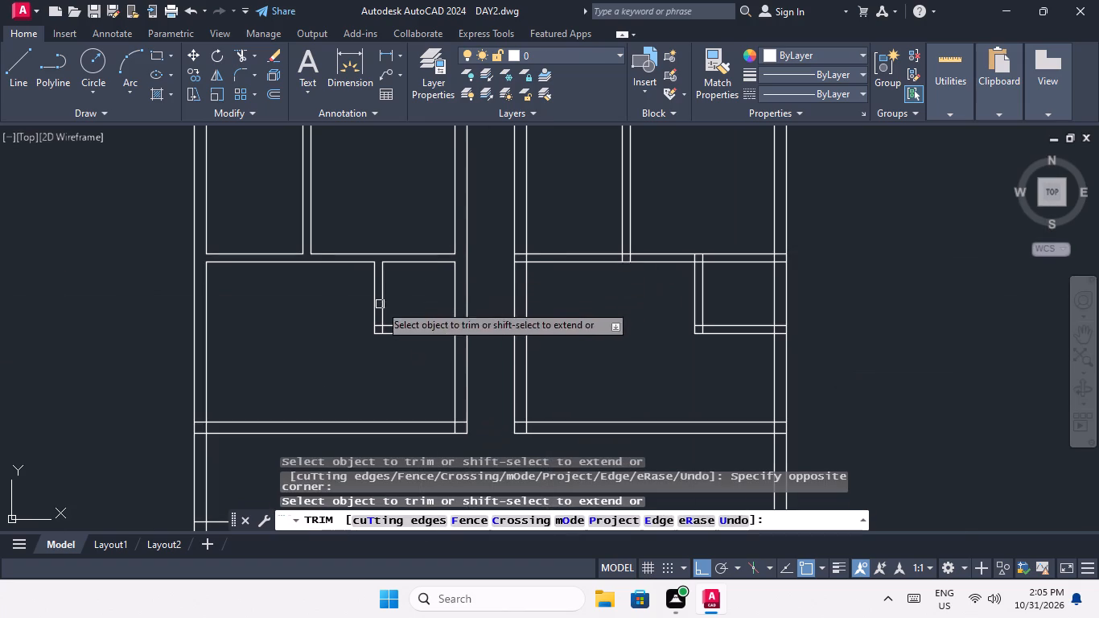
scroll(370, 328, up, 7)
drag(540, 283, 452, 352)
click(450, 353)
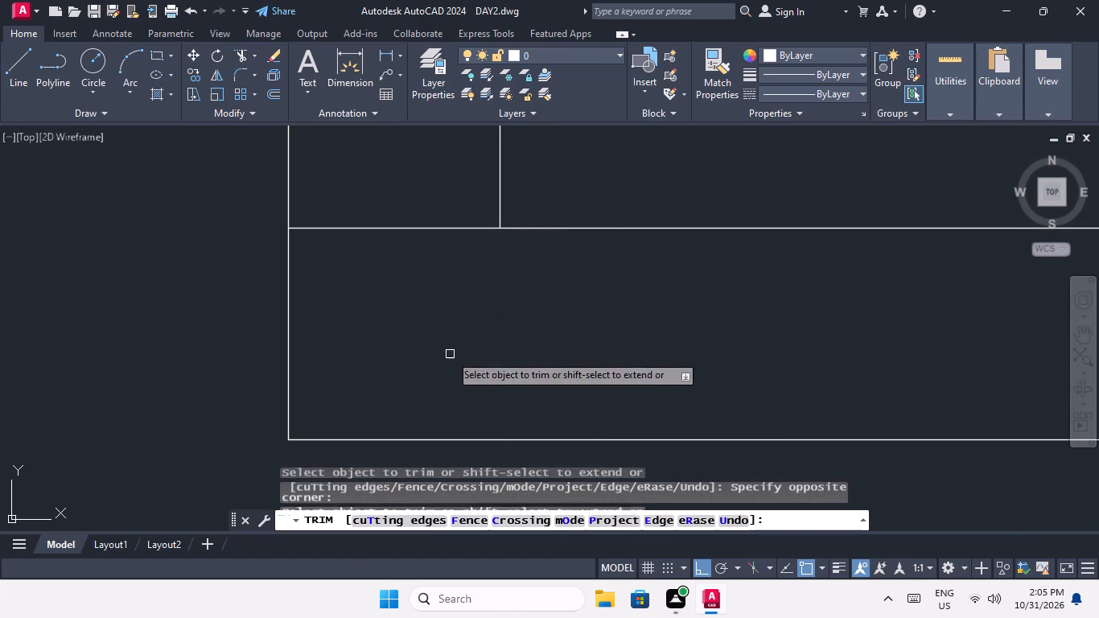
drag(450, 354, 397, 265)
drag(366, 182, 366, 190)
click(385, 281)
Trim the overlapping lines where the small room's lower wall meets the corridor wall in the bottom-row left unit.
scroll(409, 257, down, 5)
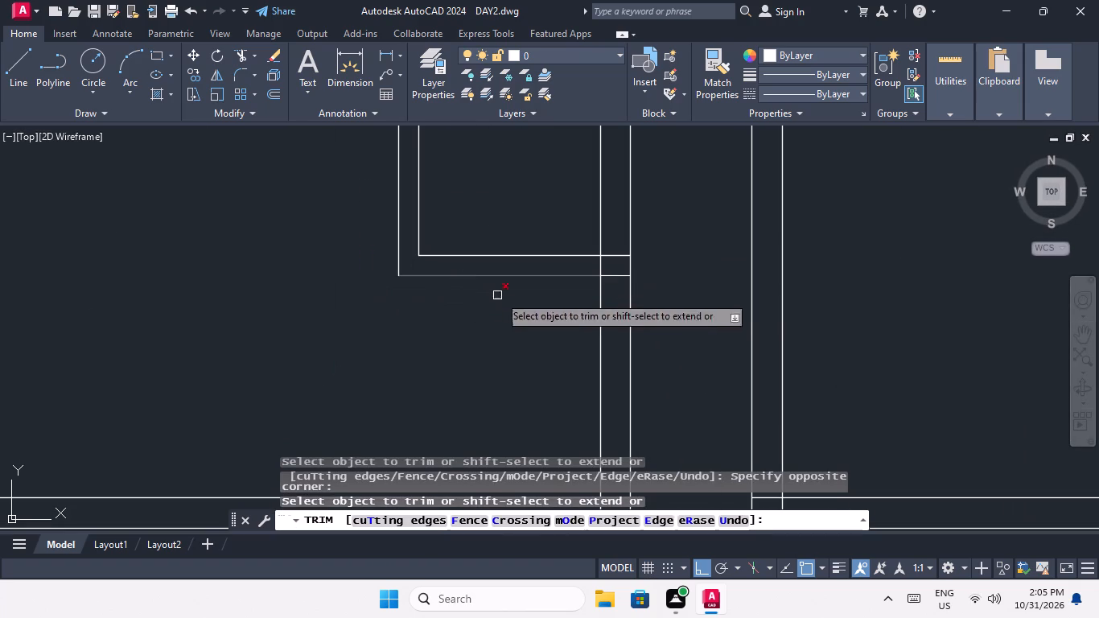
middle_drag(537, 346, 319, 444)
scroll(384, 374, up, 3)
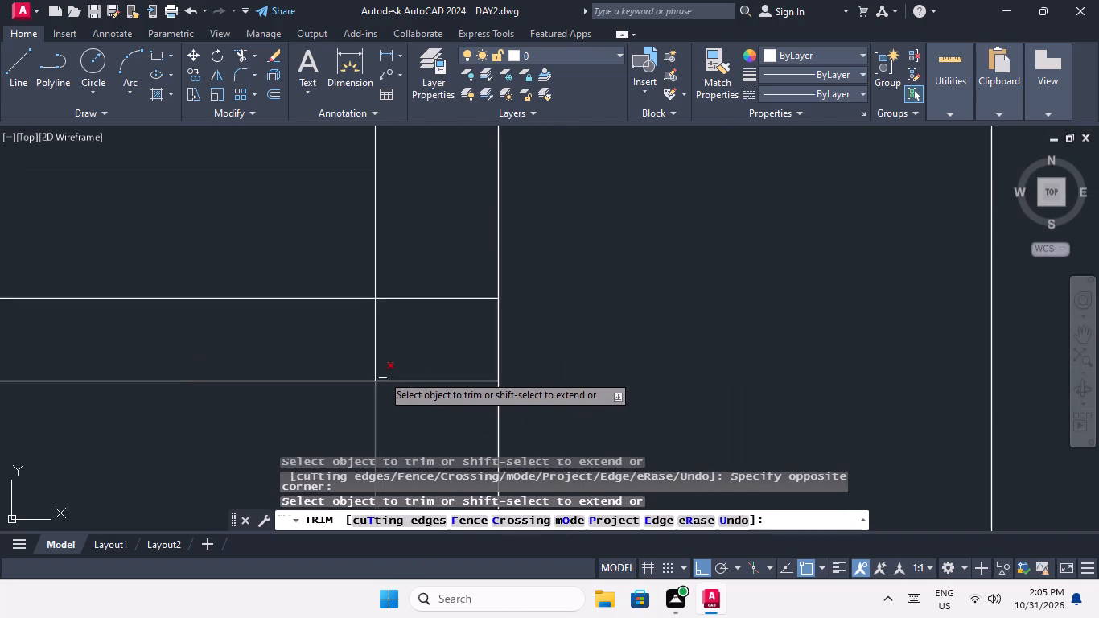
scroll(382, 374, up, 1)
drag(444, 403, 440, 357)
click(439, 228)
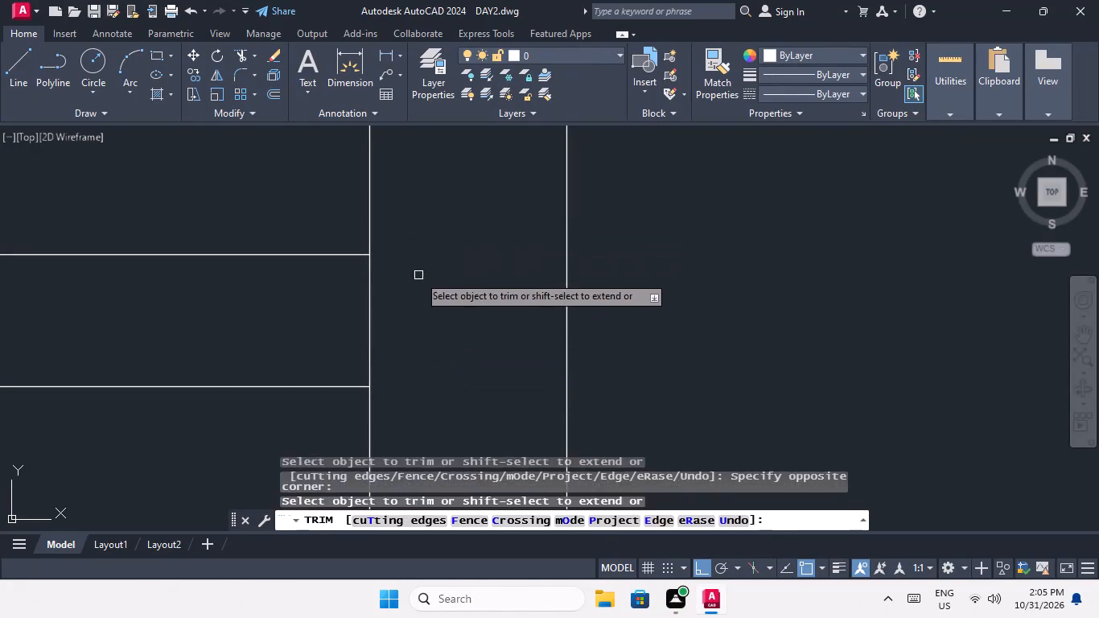
drag(416, 283, 343, 343)
click(327, 332)
Trim the overlapping lines where the bottom-row right unit's middle cross wall meets the central corridor wall.
scroll(335, 314, down, 7)
middle_drag(332, 316, 280, 337)
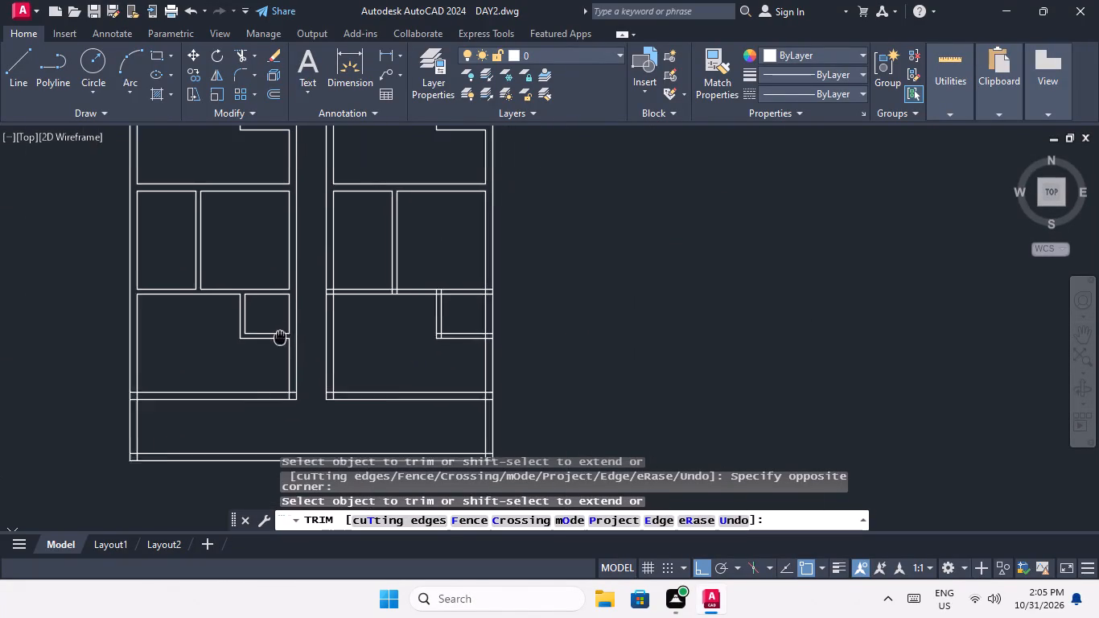
middle_drag(280, 337, 256, 339)
scroll(325, 265, up, 3)
scroll(241, 382, up, 3)
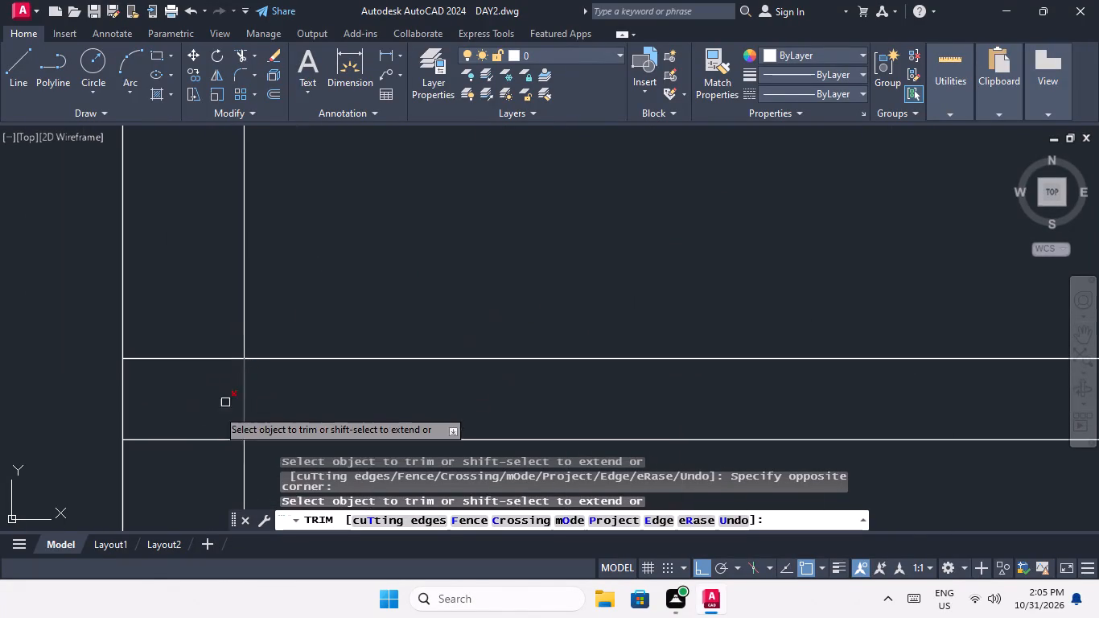
drag(198, 459, 168, 393)
click(150, 332)
drag(266, 392, 202, 426)
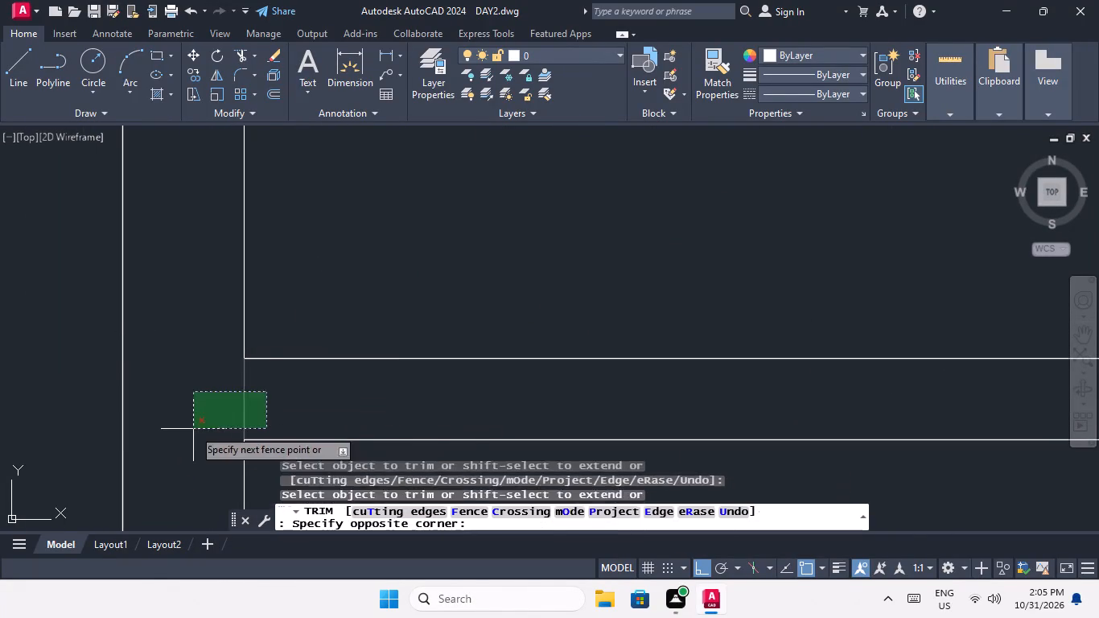
click(193, 429)
Trim the bottom-row right unit's middle cross wall open at its junction with the room partition above.
scroll(227, 366, down, 4)
scroll(385, 381, up, 4)
drag(456, 314, 417, 324)
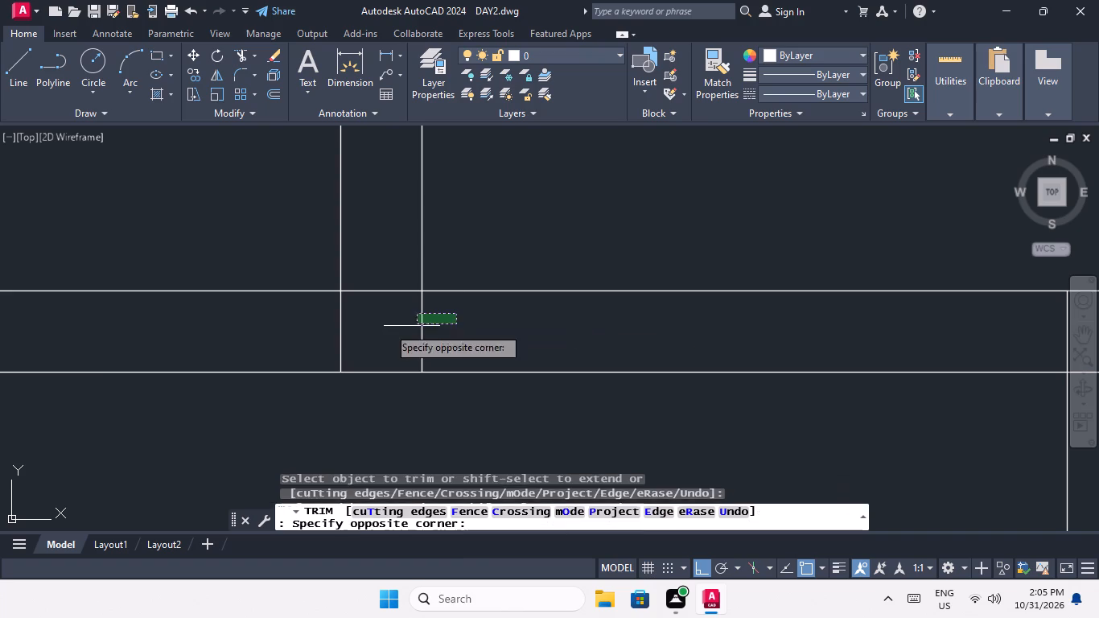
click(279, 330)
click(364, 310)
click(366, 249)
Trim the bottom-row right unit's middle cross wall open at its junction with the small corner room's side wall below.
scroll(366, 249, down, 4)
middle_drag(414, 309, 327, 352)
scroll(386, 304, up, 5)
drag(548, 288, 432, 330)
click(274, 322)
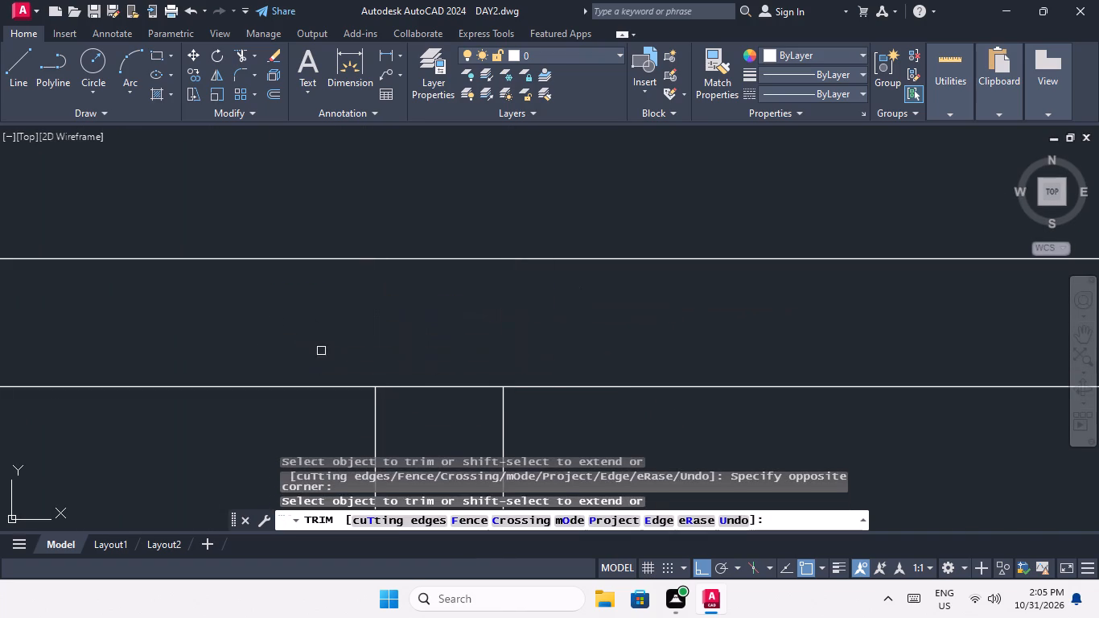
drag(434, 407, 415, 365)
click(418, 314)
Trim the overlapping lines where the bottom-row right unit's middle cross wall meets the right exterior wall.
scroll(428, 317, down, 5)
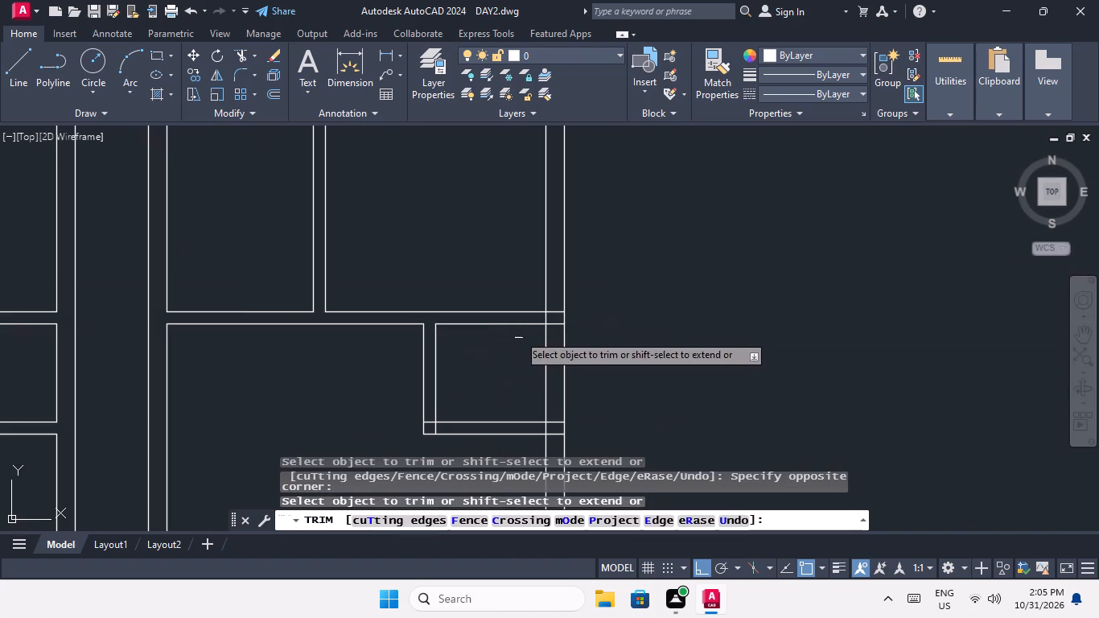
middle_drag(517, 332, 408, 336)
scroll(448, 323, up, 4)
drag(456, 373, 434, 316)
drag(434, 239, 434, 246)
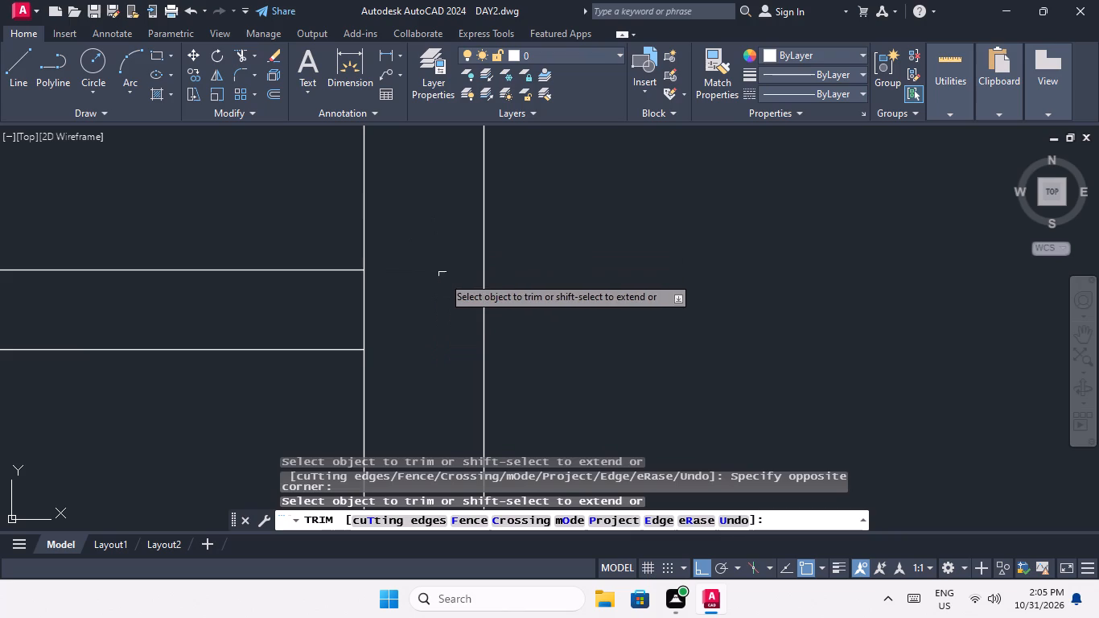
drag(420, 289, 323, 323)
drag(287, 319, 300, 315)
Trim the crossing lines at the lower free corner of the small room in the bottom-row right unit.
scroll(335, 286, down, 3)
middle_drag(309, 333, 362, 259)
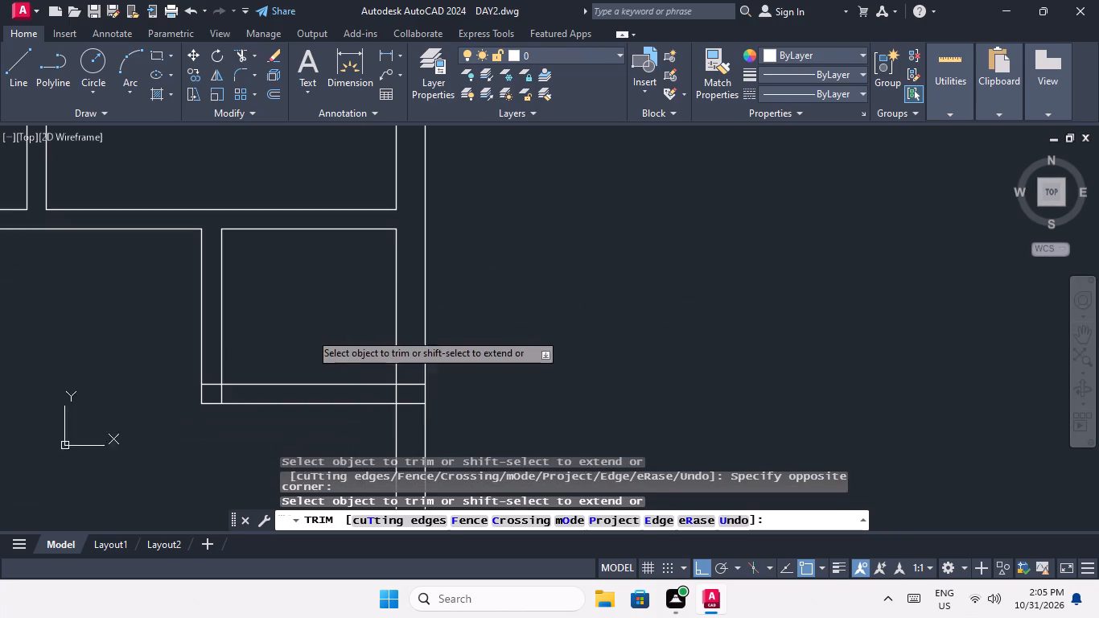
middle_drag(220, 396, 335, 324)
scroll(333, 326, up, 4)
drag(396, 288, 309, 344)
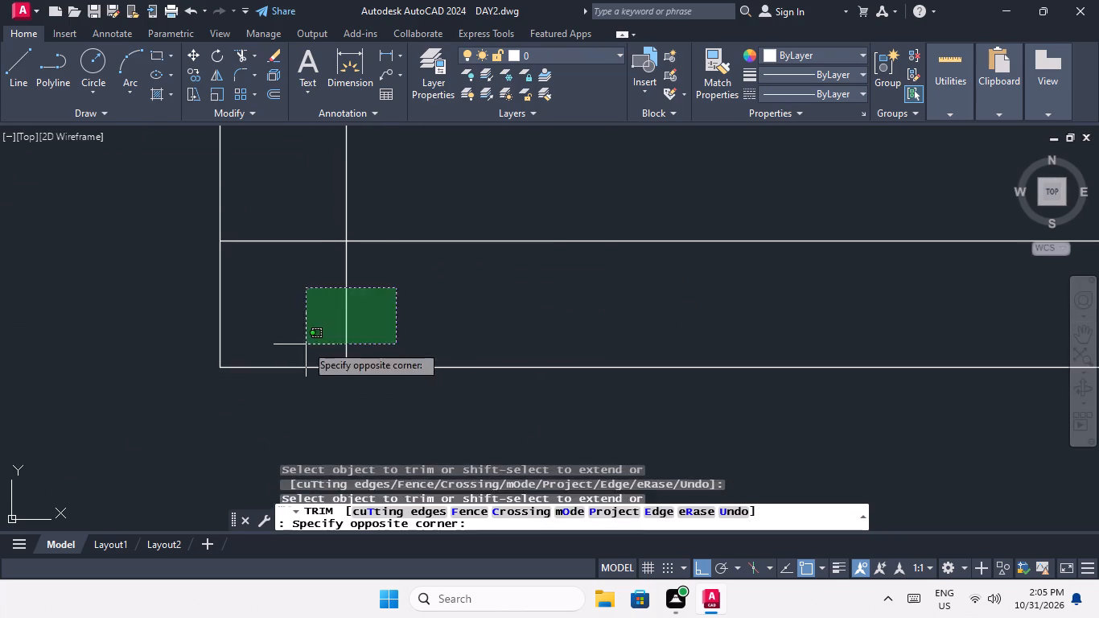
click(303, 344)
drag(307, 340, 282, 286)
click(259, 219)
Trim the overlapping lines where the small room's lower wall meets the right exterior wall in the bottom-row right unit.
scroll(259, 220, down, 5)
scroll(409, 227, up, 2)
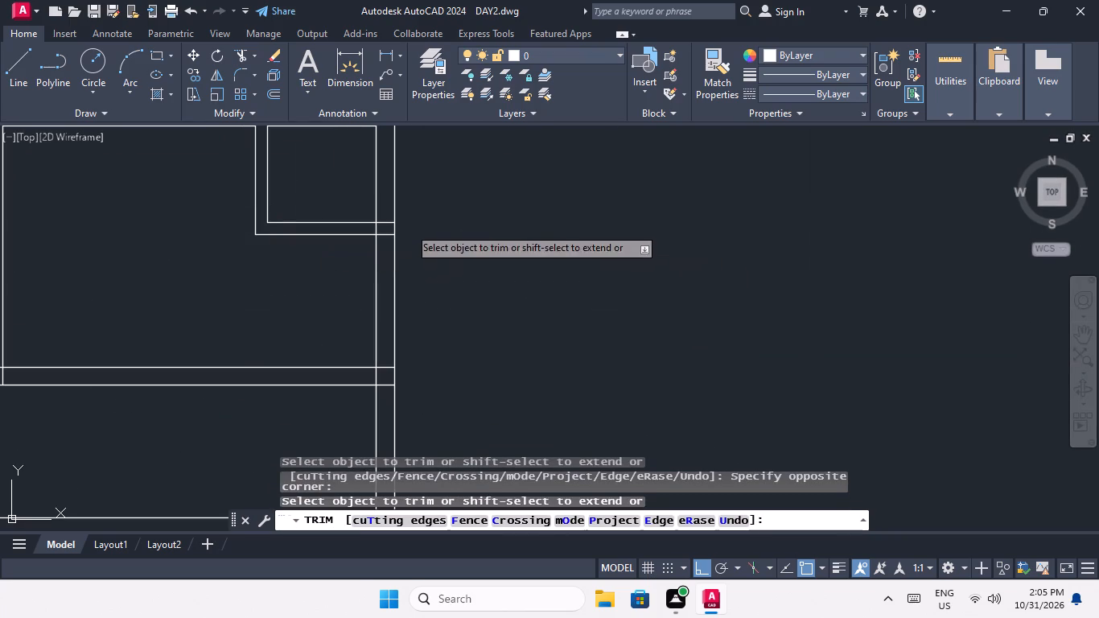
scroll(409, 227, up, 3)
middle_drag(241, 282, 389, 429)
drag(256, 473, 251, 433)
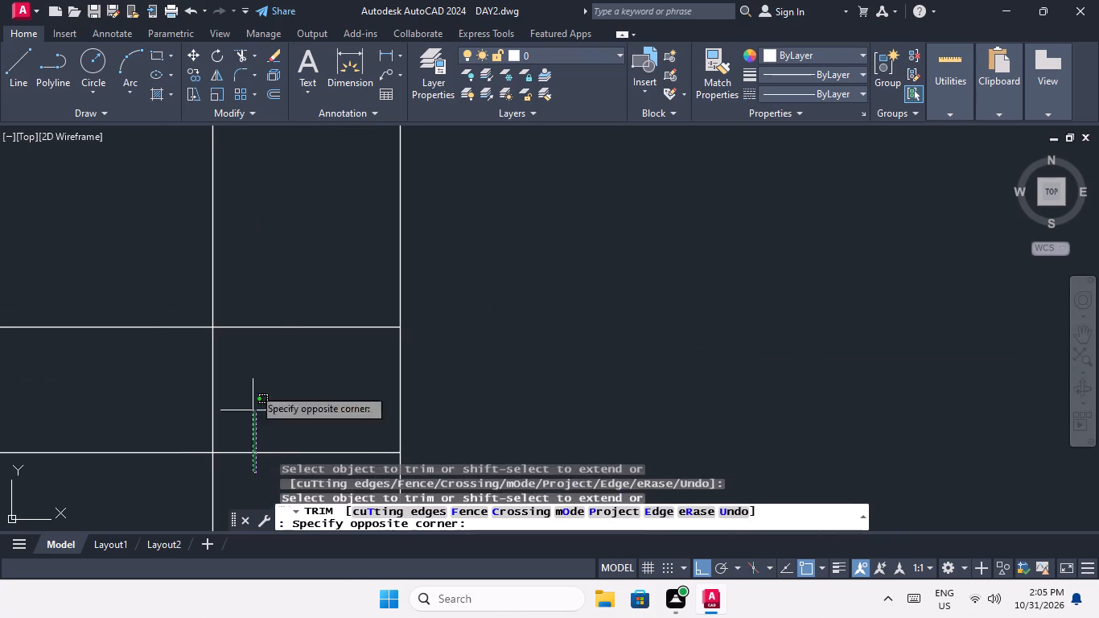
click(255, 323)
drag(246, 349, 192, 389)
drag(191, 389, 203, 380)
Trim the overlapping lines where the wall below the bottom-row left unit meets the left exterior wall.
scroll(224, 344, down, 5)
middle_drag(217, 346, 352, 315)
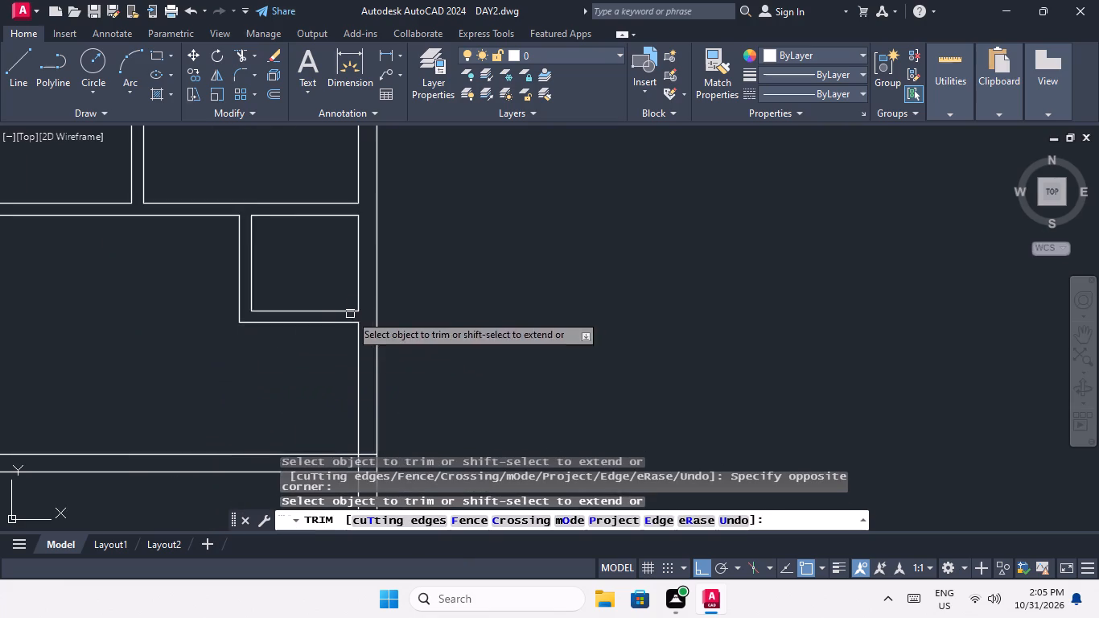
scroll(348, 312, down, 4)
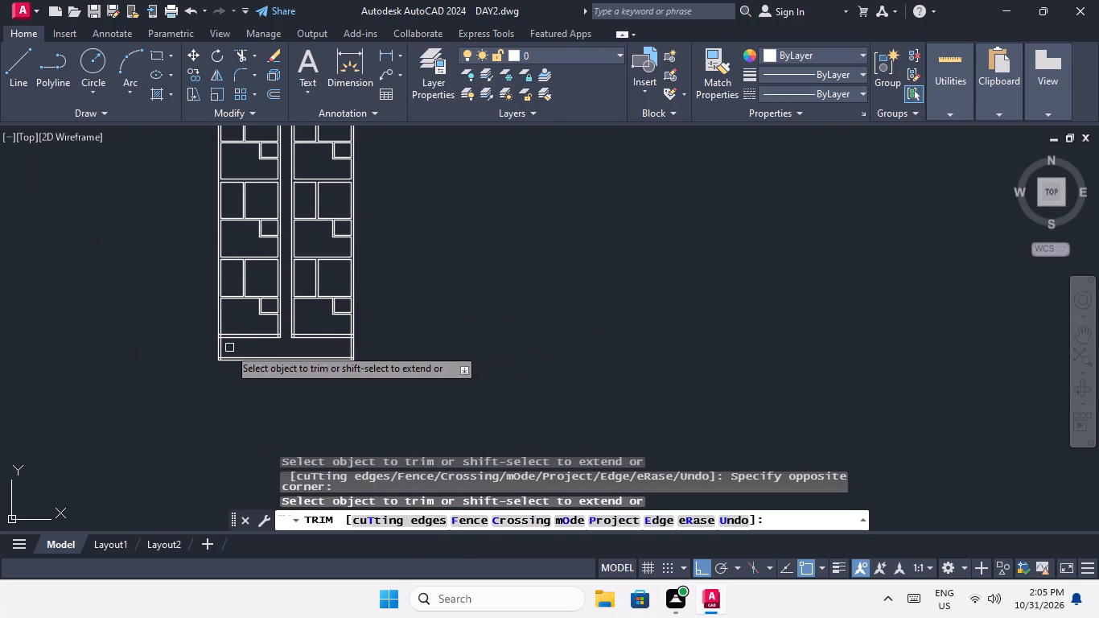
scroll(226, 349, up, 4)
scroll(180, 270, up, 4)
drag(272, 389, 256, 344)
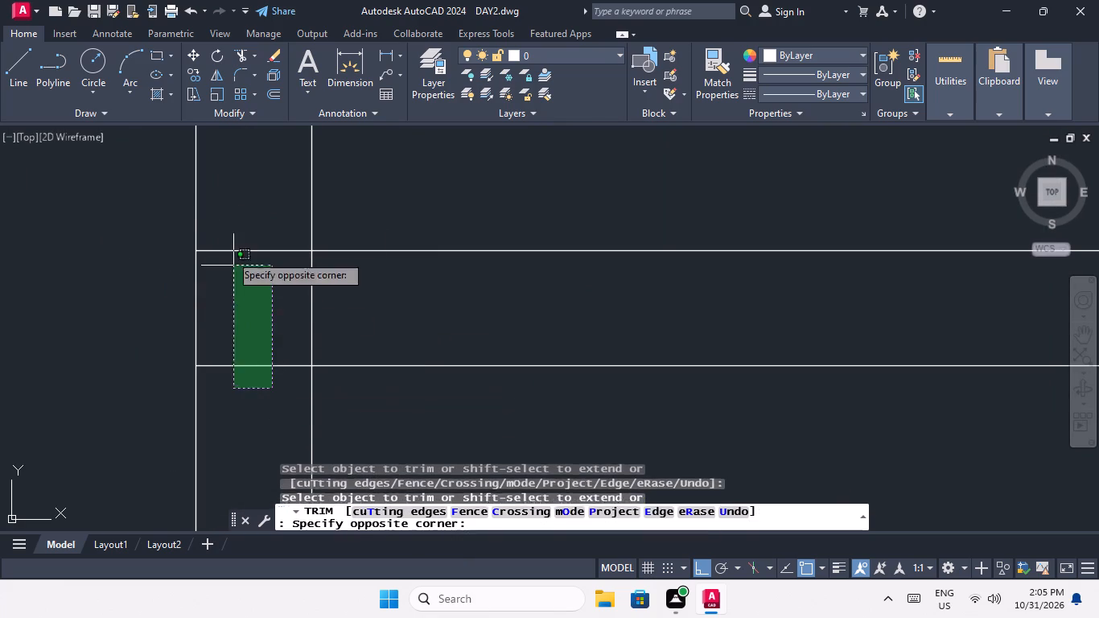
drag(227, 218, 225, 225)
drag(317, 292, 283, 317)
click(280, 319)
Trim the crossing lines at the corner where the bottom-row left unit's lower wall meets the corridor wall.
scroll(283, 310, down, 5)
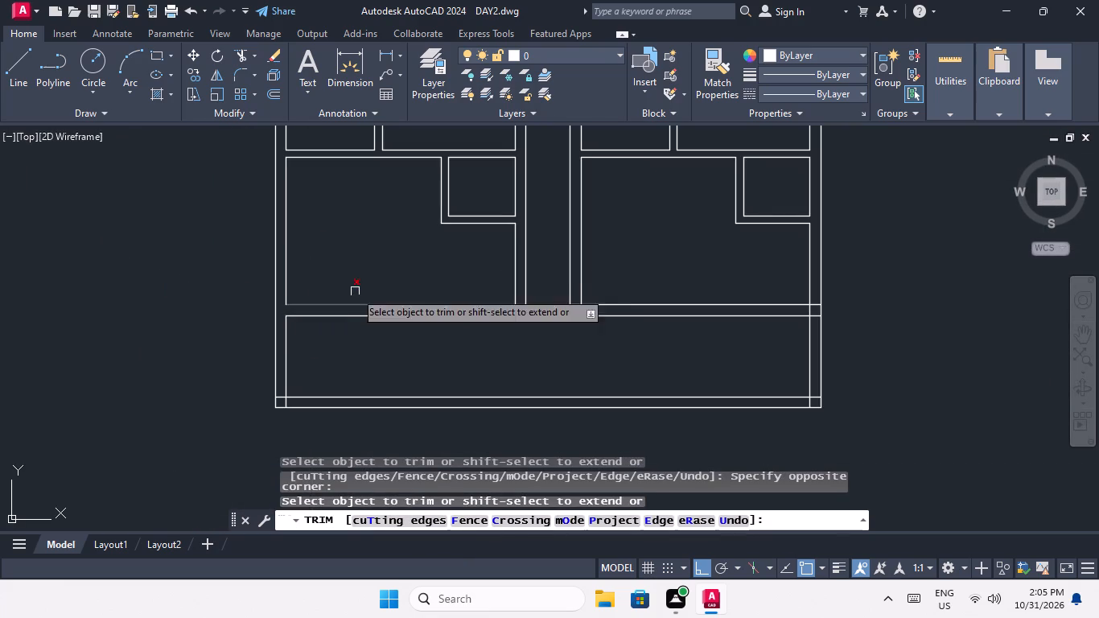
scroll(484, 304, up, 4)
middle_drag(619, 353, 340, 372)
scroll(455, 344, up, 1)
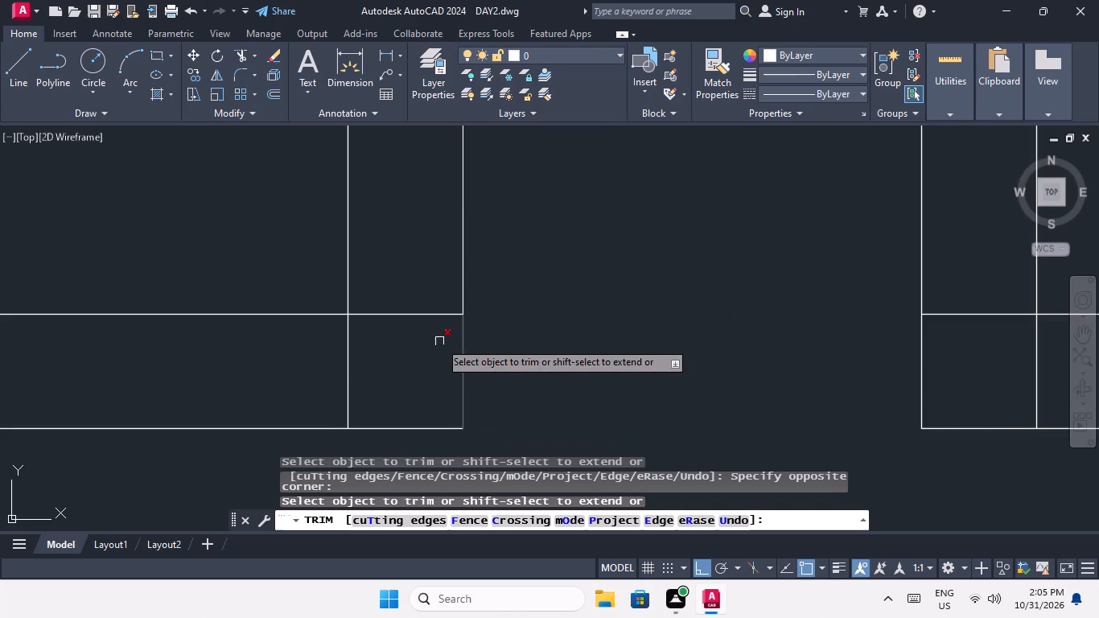
drag(418, 355, 414, 340)
drag(398, 253, 392, 285)
drag(380, 341, 296, 398)
click(295, 398)
Trim the crossing lines at the corner where the bottom-row right unit's lower wall meets the corridor wall.
scroll(309, 364, down, 5)
scroll(375, 359, up, 4)
drag(414, 394, 368, 437)
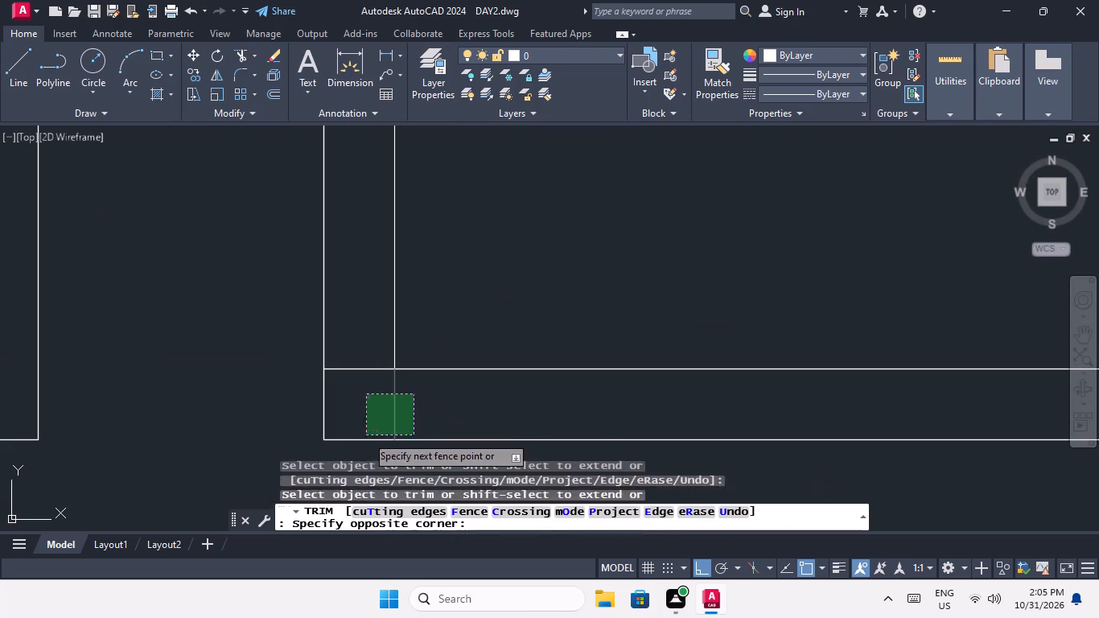
click(366, 435)
drag(377, 410, 362, 386)
click(346, 345)
Trim the overlapping lines where the wall below the bottom-row right unit meets the right exterior wall.
scroll(344, 353, down, 5)
scroll(489, 373, up, 4)
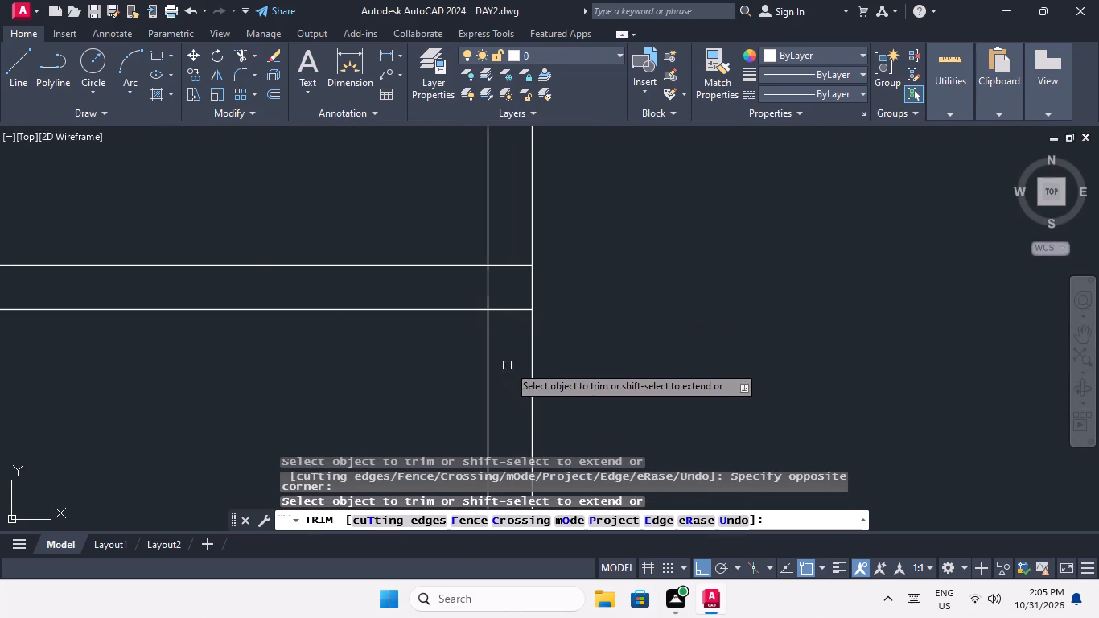
scroll(519, 310, up, 3)
drag(520, 334, 514, 326)
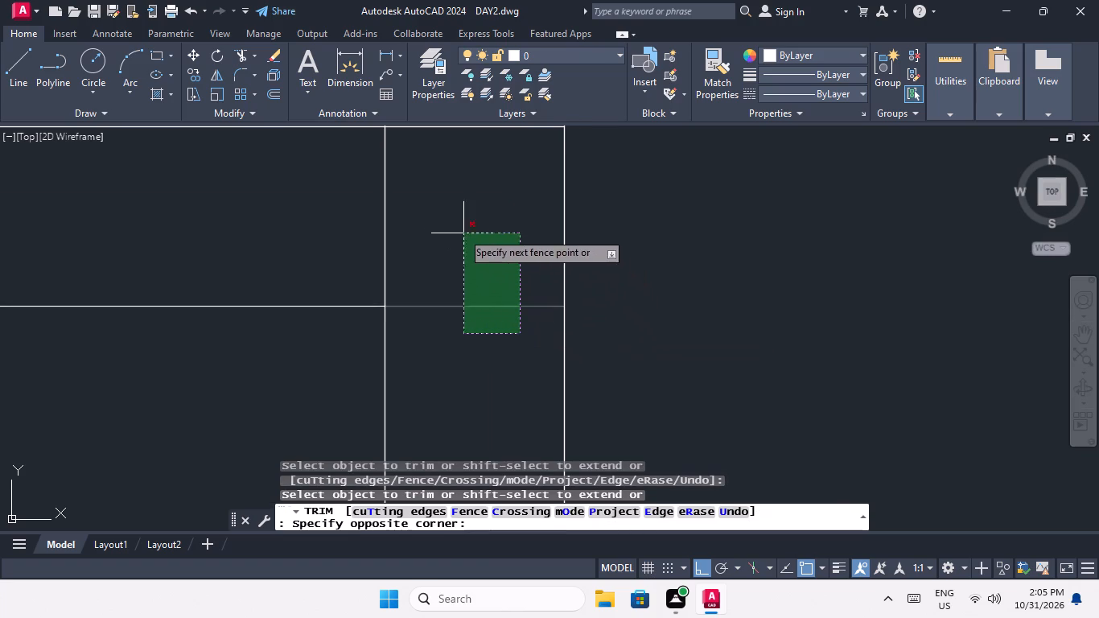
click(408, 211)
drag(408, 212, 258, 243)
click(250, 243)
click(405, 233)
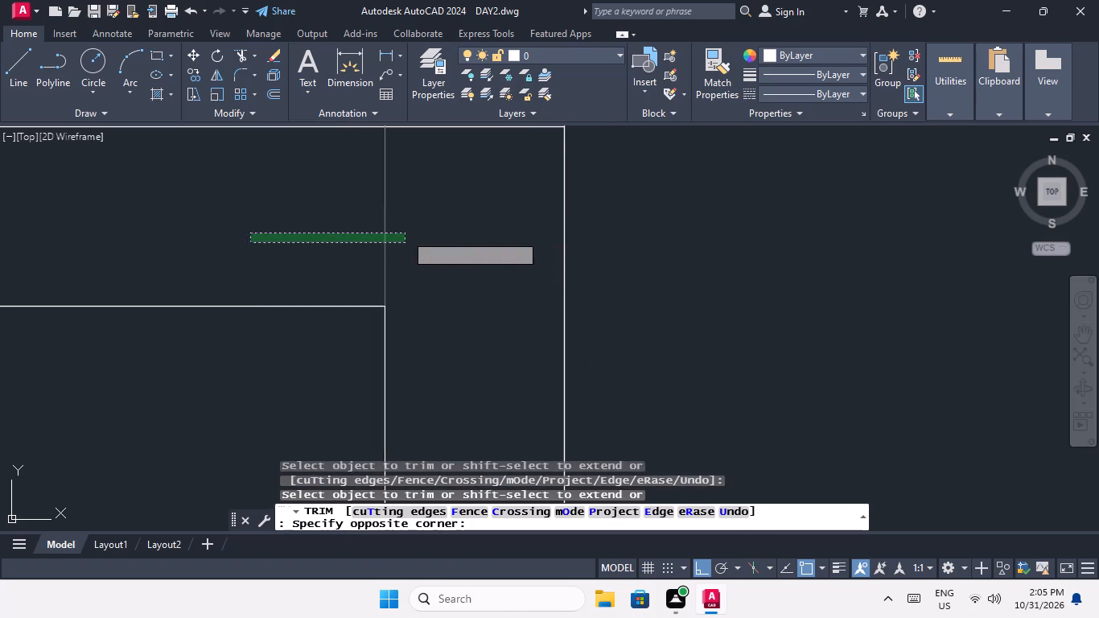
scroll(406, 237, down, 2)
middle_drag(405, 244, 399, 372)
click(420, 322)
Trim the crossing inner wall lines at the plan's bottom-right exterior corner.
scroll(421, 315, down, 4)
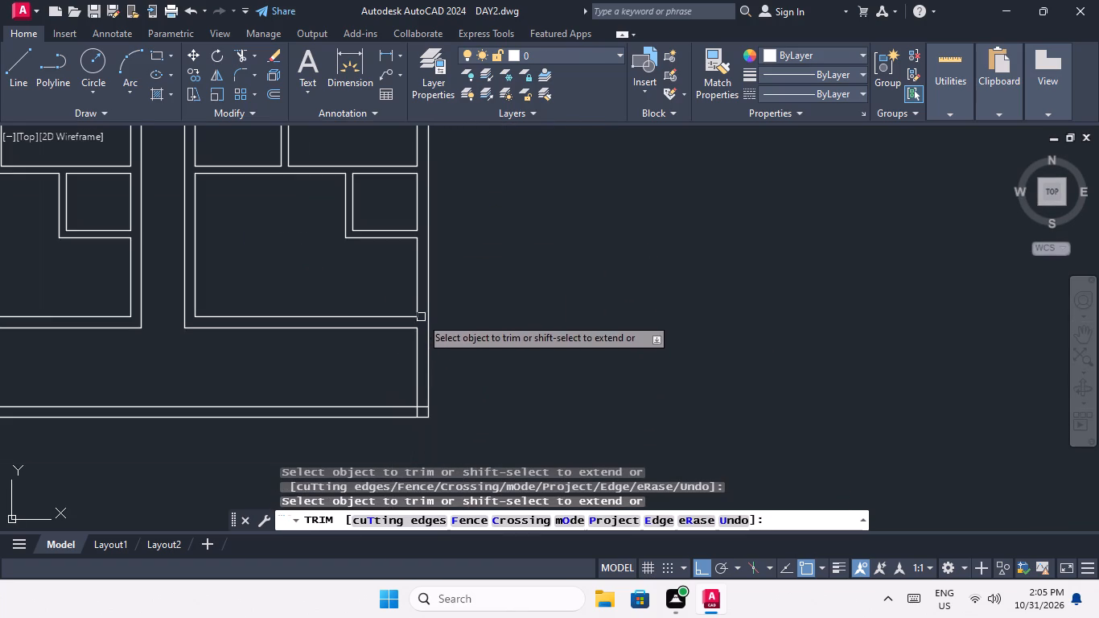
middle_drag(360, 369, 427, 322)
scroll(494, 378, up, 4)
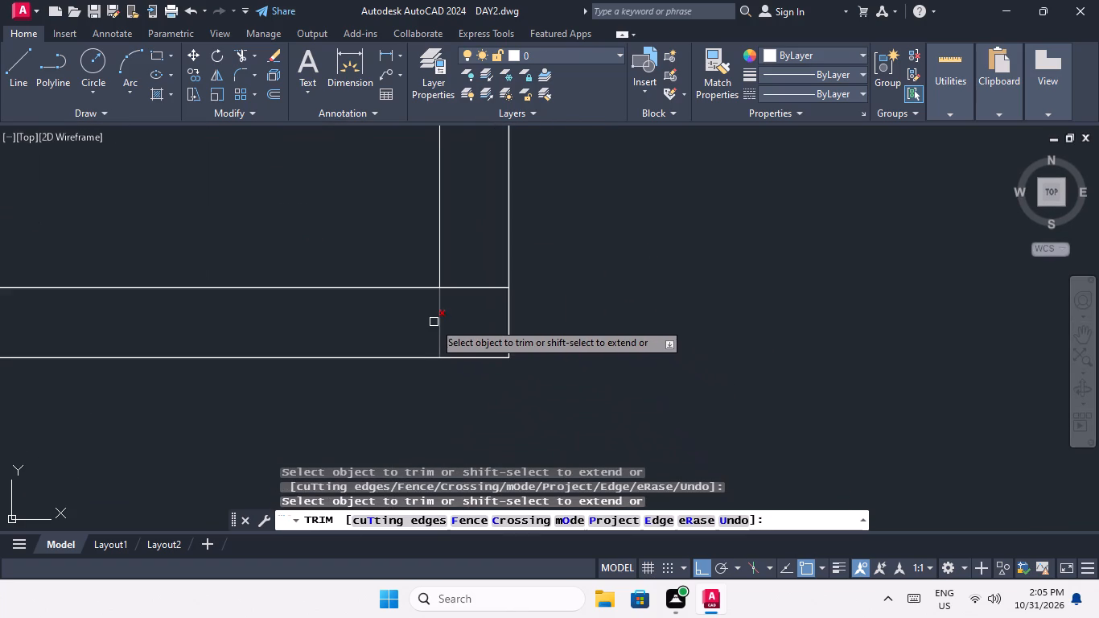
click(435, 322)
click(471, 286)
Trim the crossing inner wall lines at the plan's bottom-left exterior corner and end the Trim command.
scroll(471, 286, down, 4)
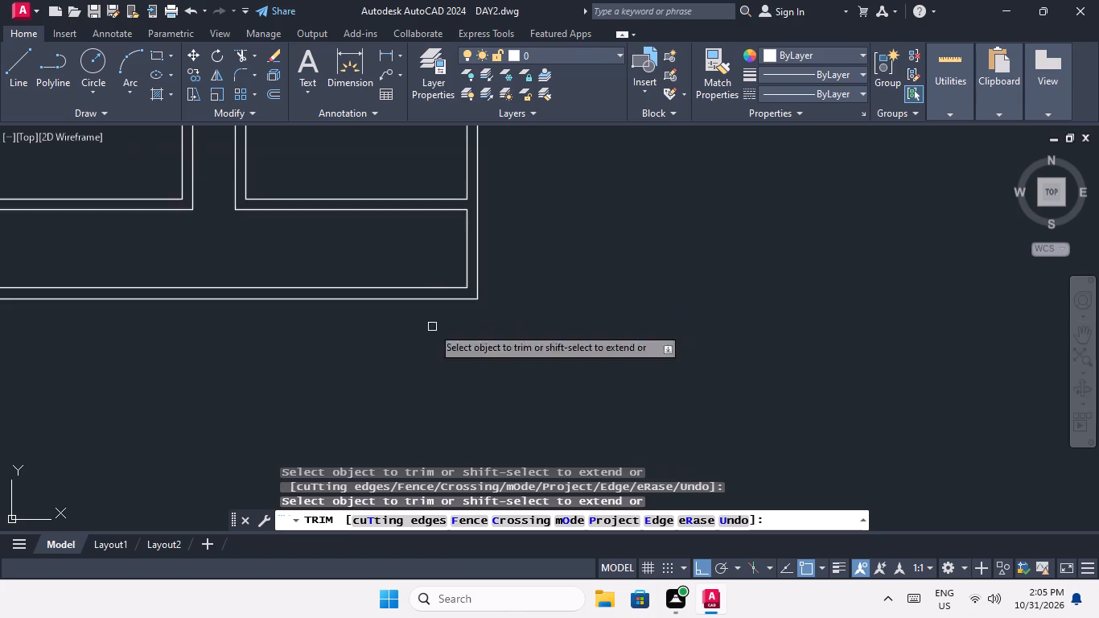
middle_drag(369, 339, 882, 462)
scroll(811, 430, down, 1)
middle_drag(618, 449, 578, 391)
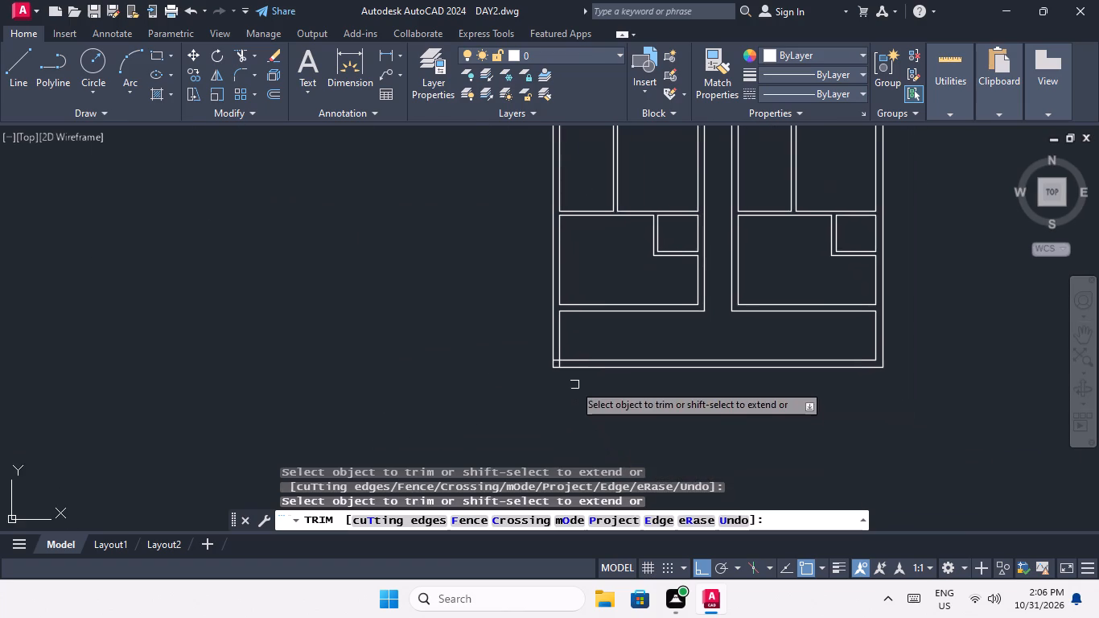
scroll(566, 377, up, 5)
click(521, 269)
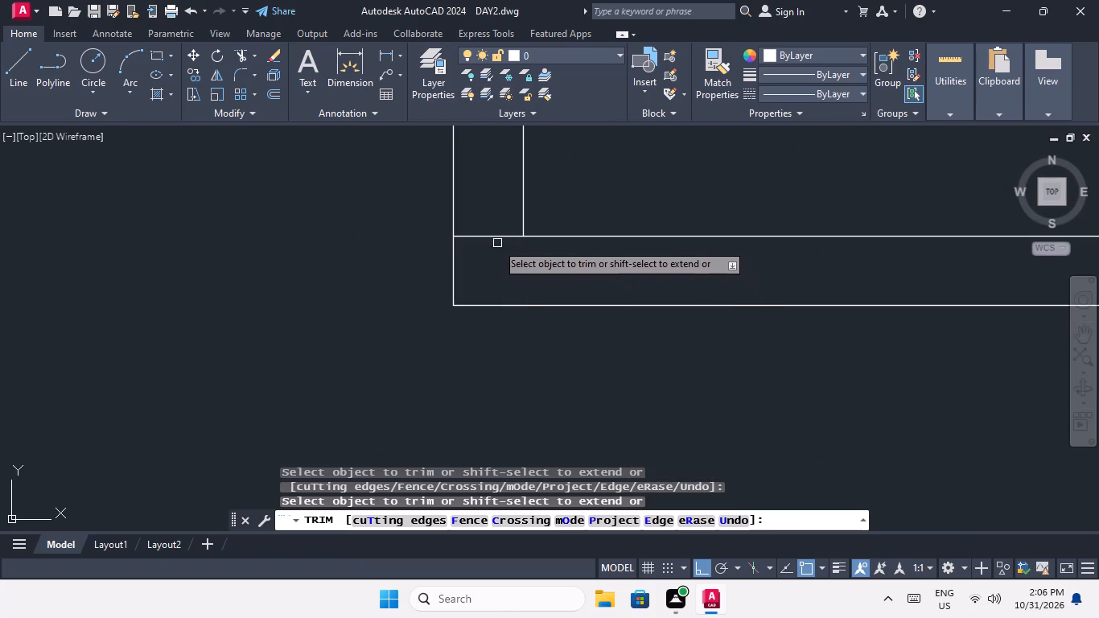
click(491, 236)
scroll(491, 237, down, 3)
middle_drag(471, 305, 363, 402)
scroll(389, 359, down, 3)
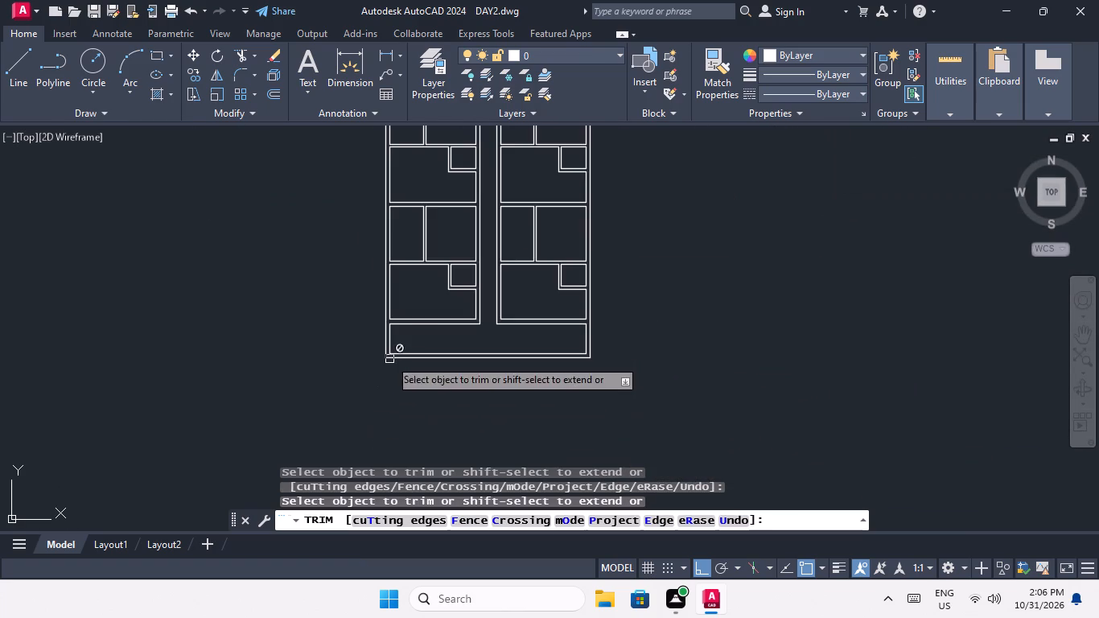
scroll(389, 359, down, 1)
middle_drag(374, 389, 304, 497)
scroll(301, 492, down, 1)
key(Escape)
key(Escape)
key(Escape)
key(Escape)
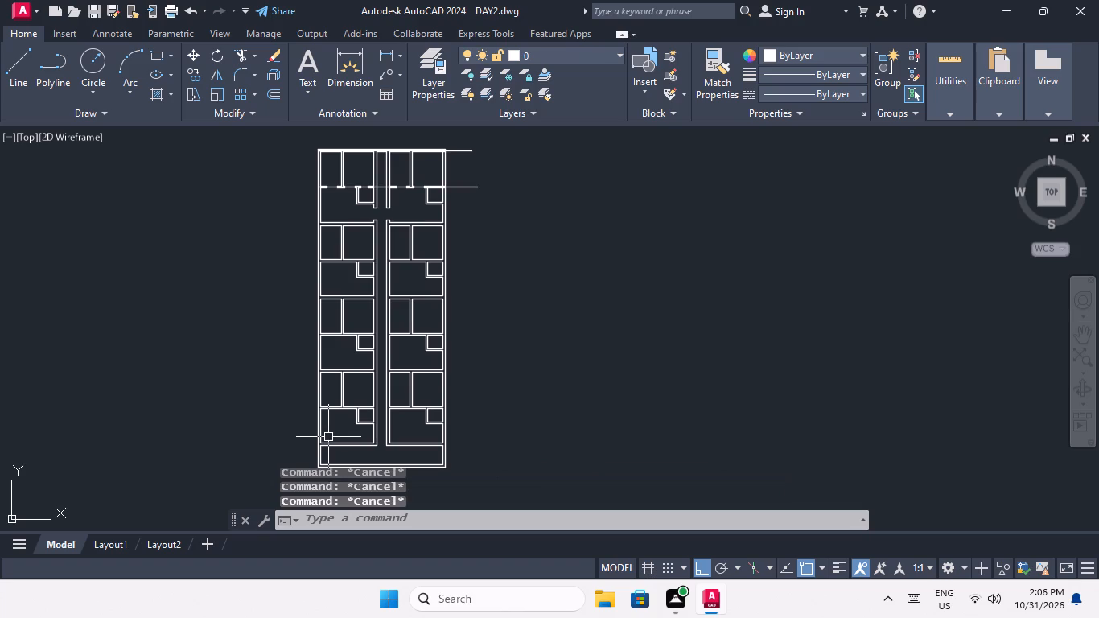
key(Escape)
key(Escape)
key(Escape)
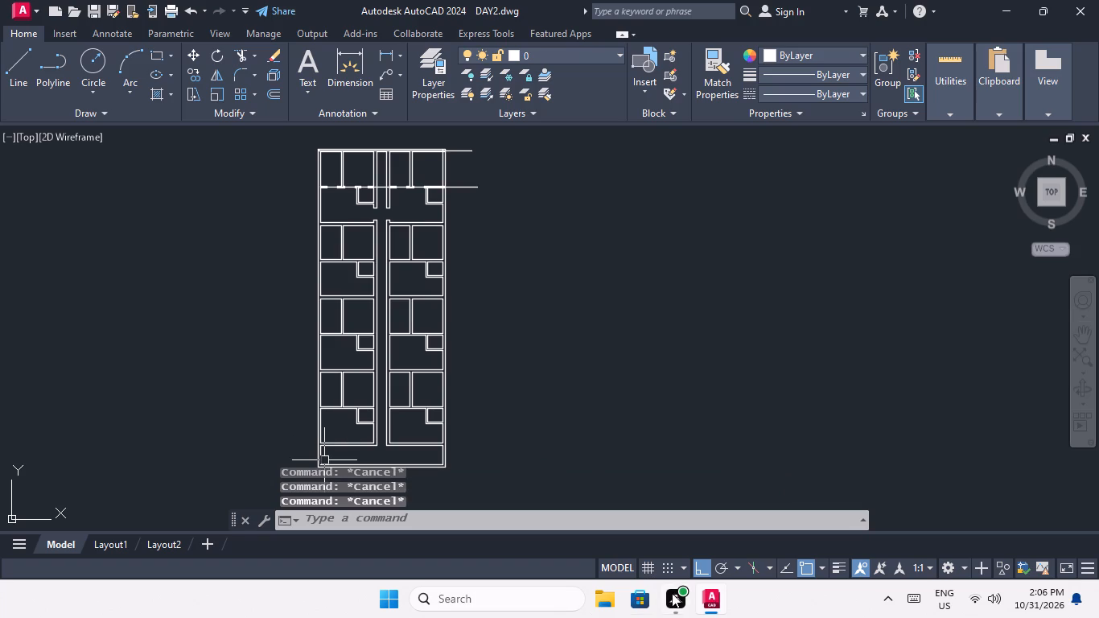
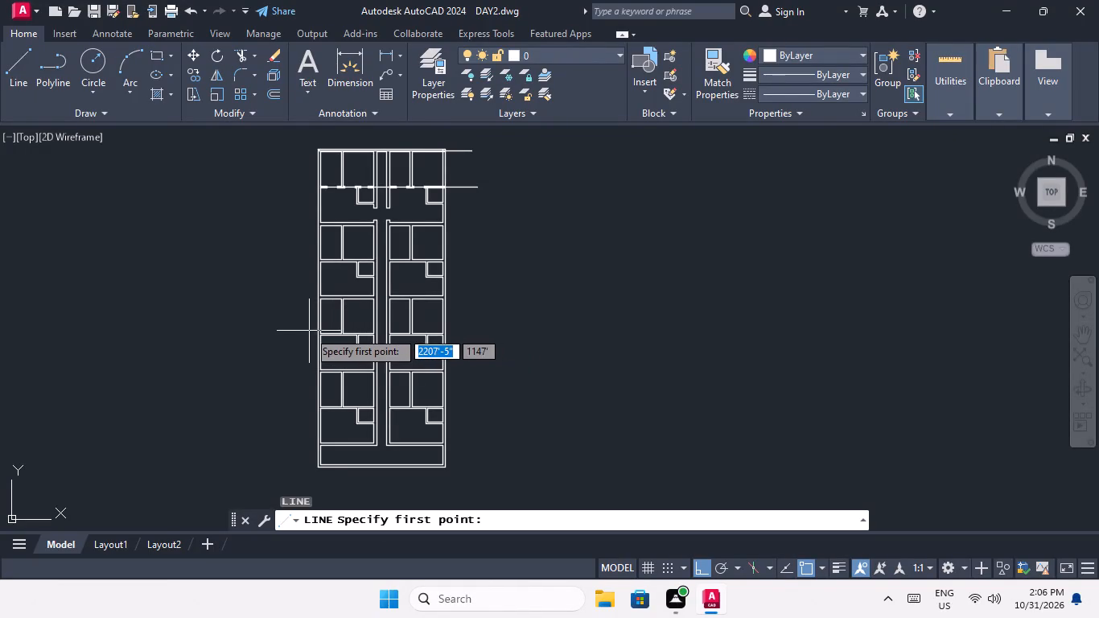
Draw a 9" vertical line across the cross wall between the first and second units, at the left outer wall's inner face.
scroll(328, 217, up, 3)
middle_drag(343, 262, 377, 323)
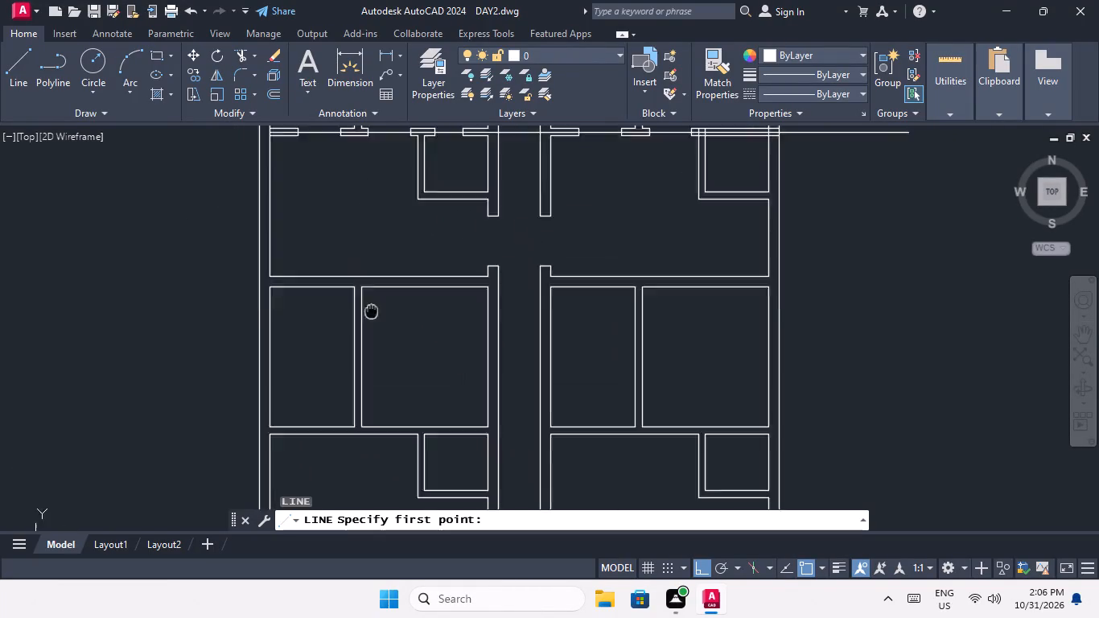
middle_drag(377, 323, 391, 348)
scroll(294, 329, up, 2)
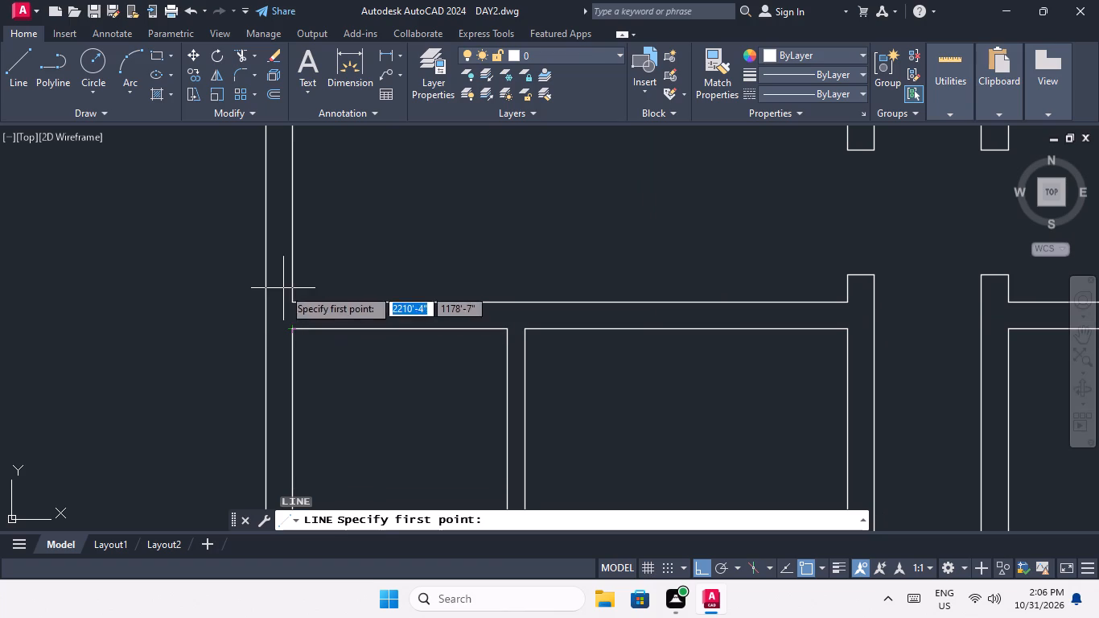
scroll(297, 311, up, 2)
click(284, 356)
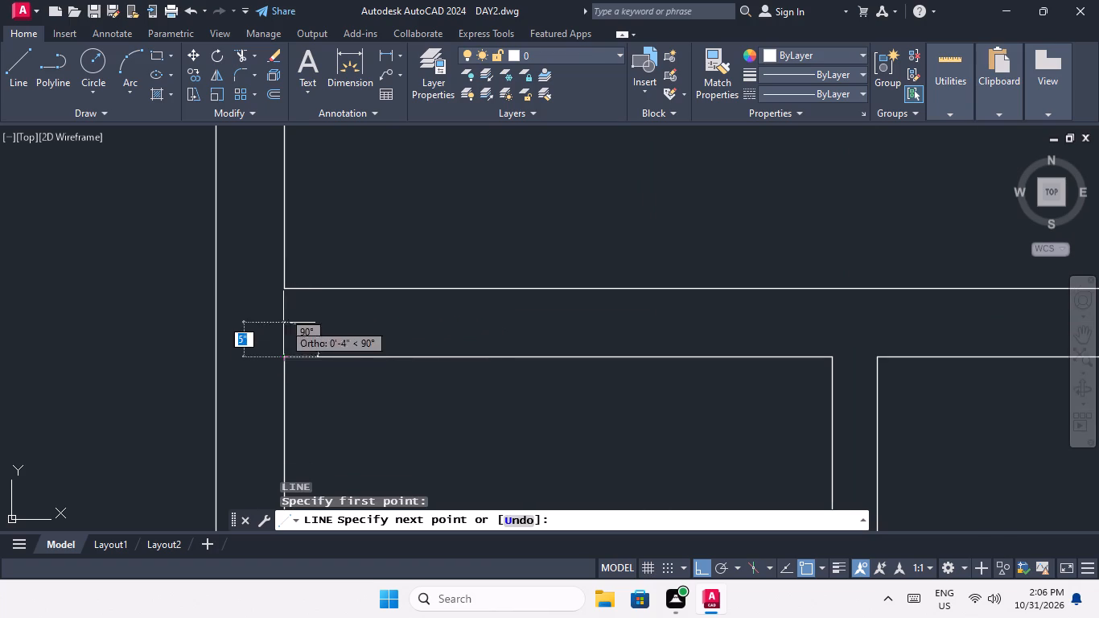
click(283, 282)
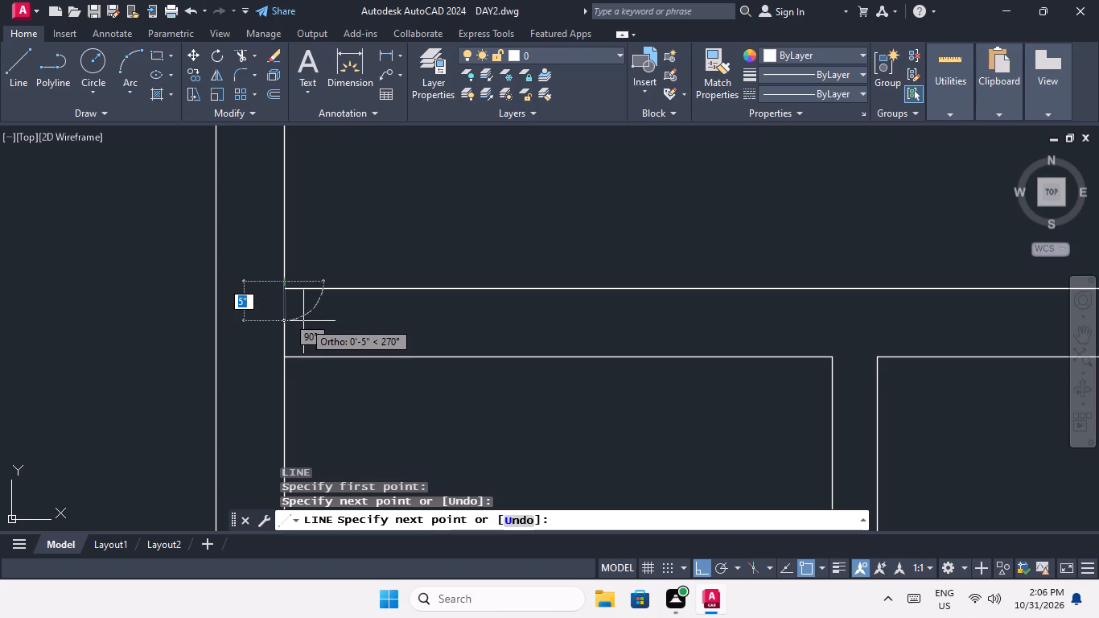
key(ctrl+z)
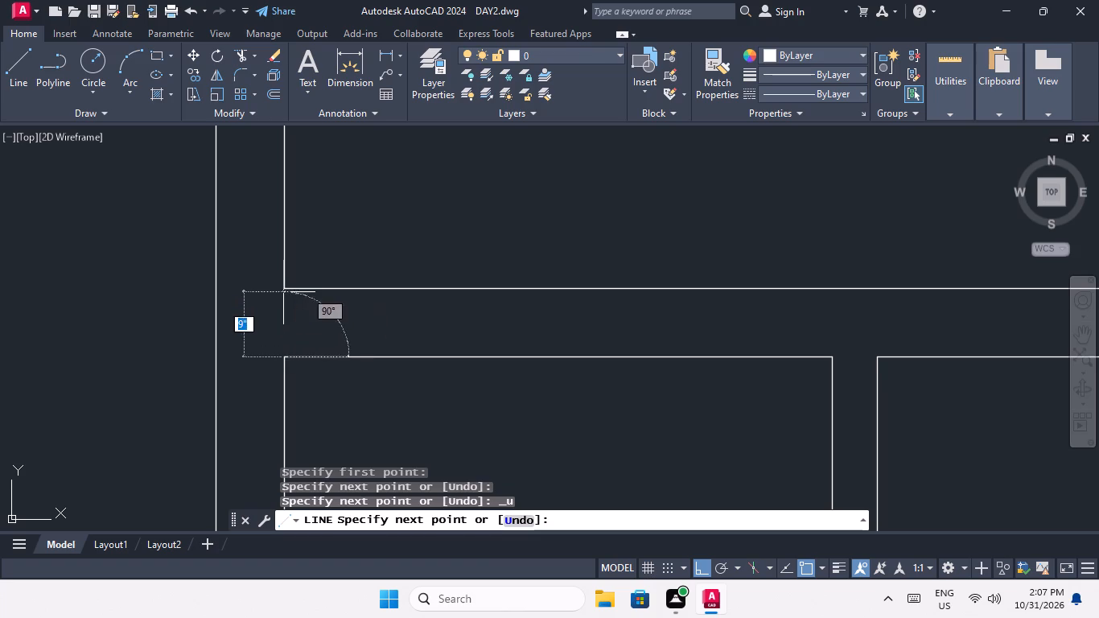
click(283, 290)
key(space)
Draw a horizontal centre line from that short line's midpoint through the wall to beyond the right outer wall.
key(space)
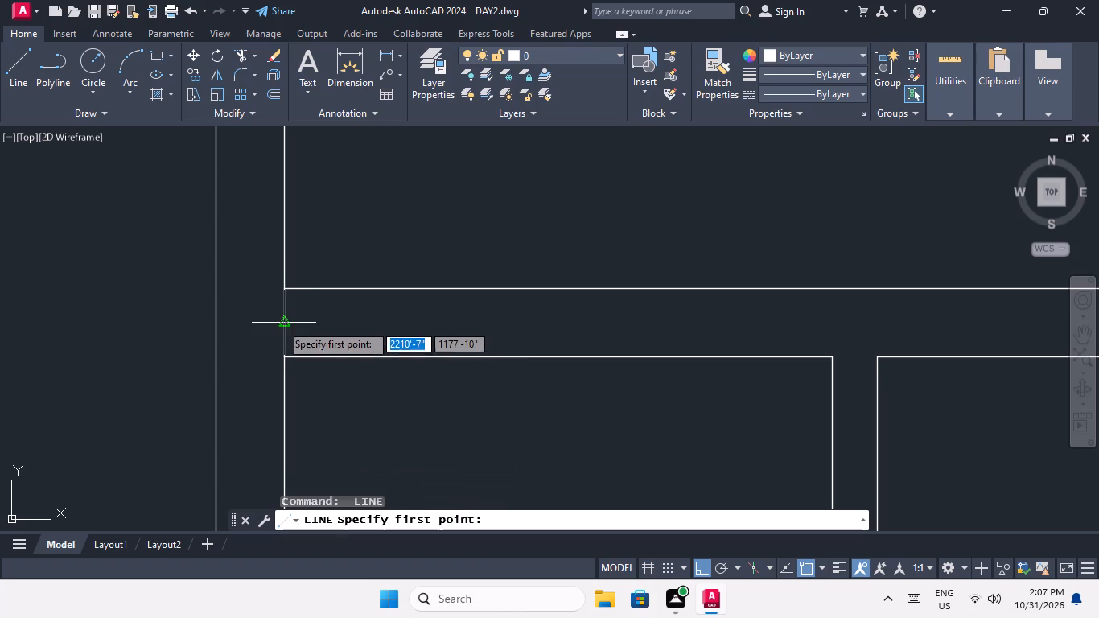
drag(282, 321, 300, 326)
scroll(360, 325, down, 4)
middle_drag(460, 374, 182, 433)
scroll(214, 394, down, 3)
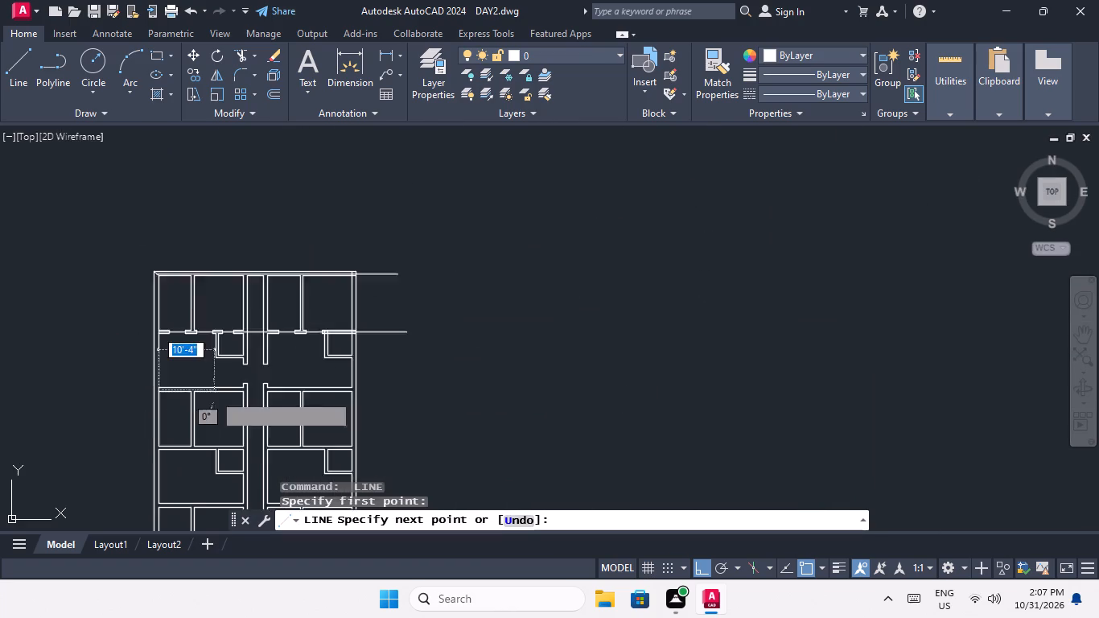
scroll(319, 398, up, 3)
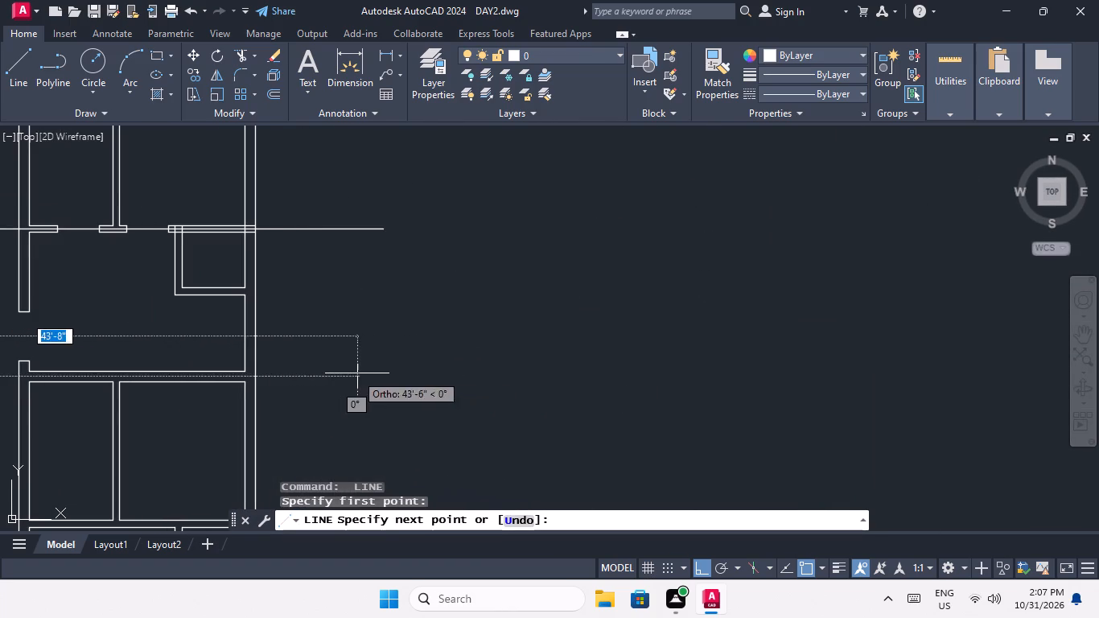
click(382, 371)
key(space)
Draw a 6" vertical line across the second unit's internal cross wall, at the left outer wall's inner face.
scroll(392, 338, down, 3)
middle_click(364, 392)
scroll(238, 380, up, 4)
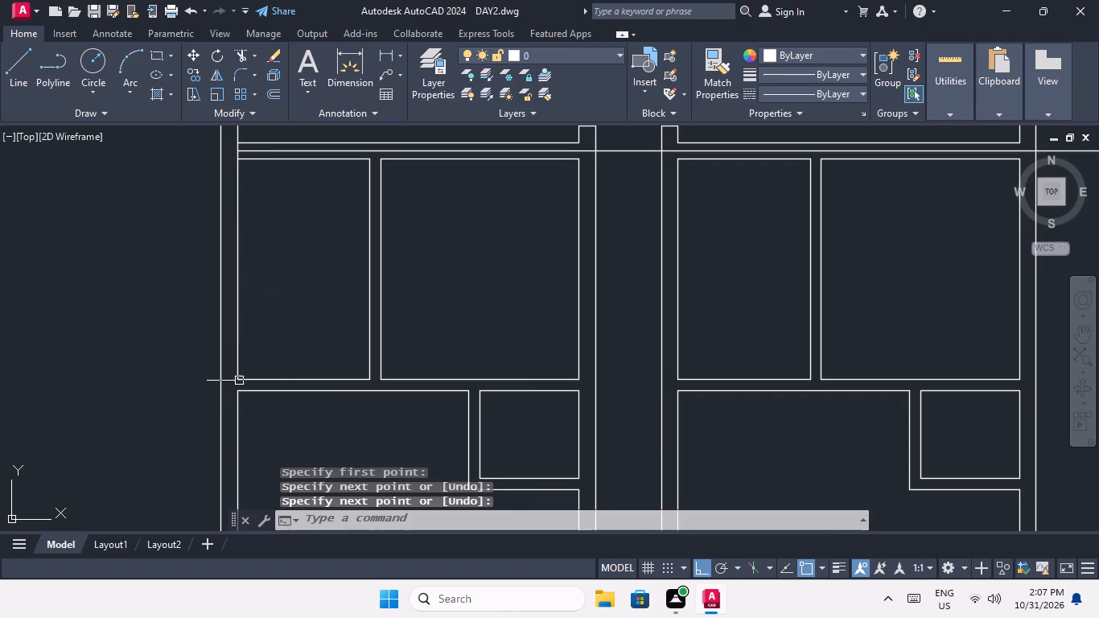
key(space)
scroll(237, 395, up, 3)
click(234, 379)
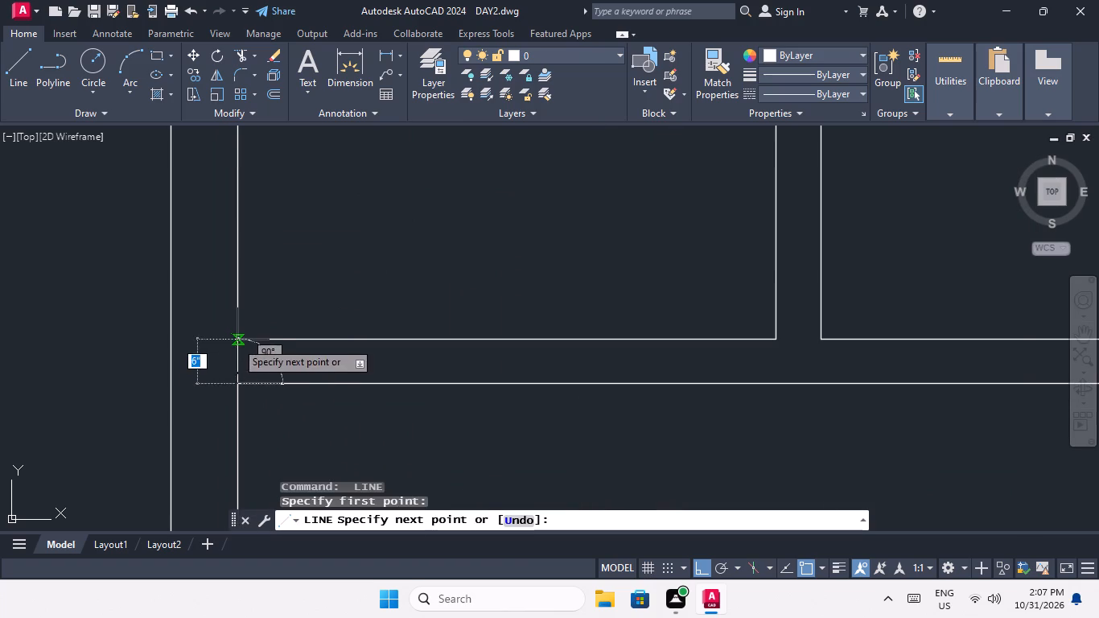
click(236, 339)
key(space)
Draw a horizontal centre line from that 6" line's midpoint through the second unit's internal wall to beyond the right outer wall.
key(space)
click(237, 364)
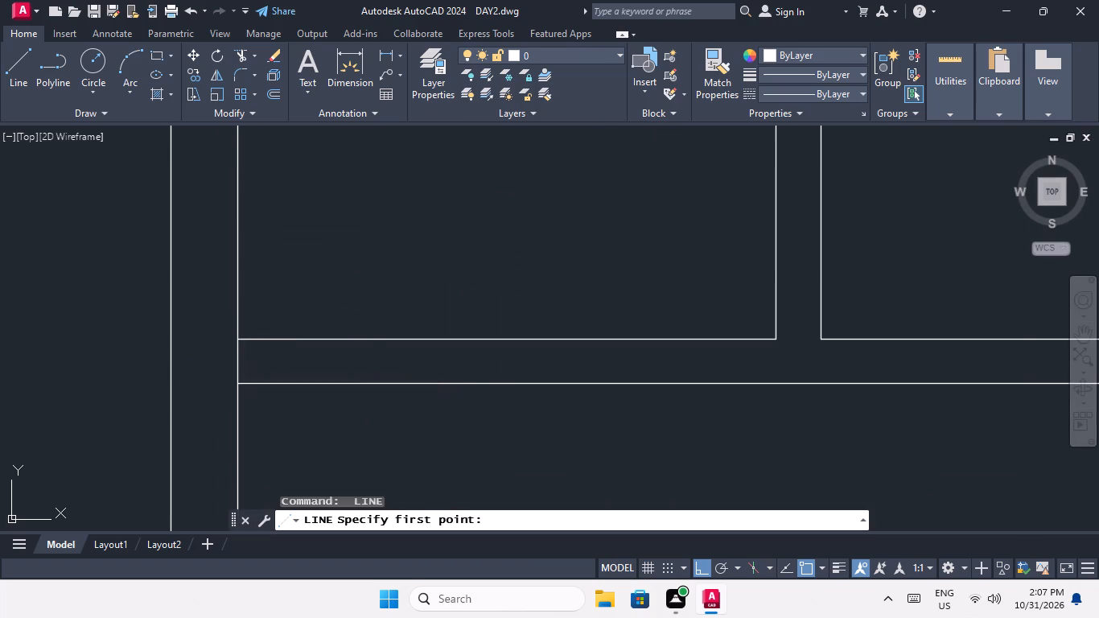
scroll(301, 362, down, 3)
middle_drag(468, 377, 51, 386)
scroll(160, 386, down, 3)
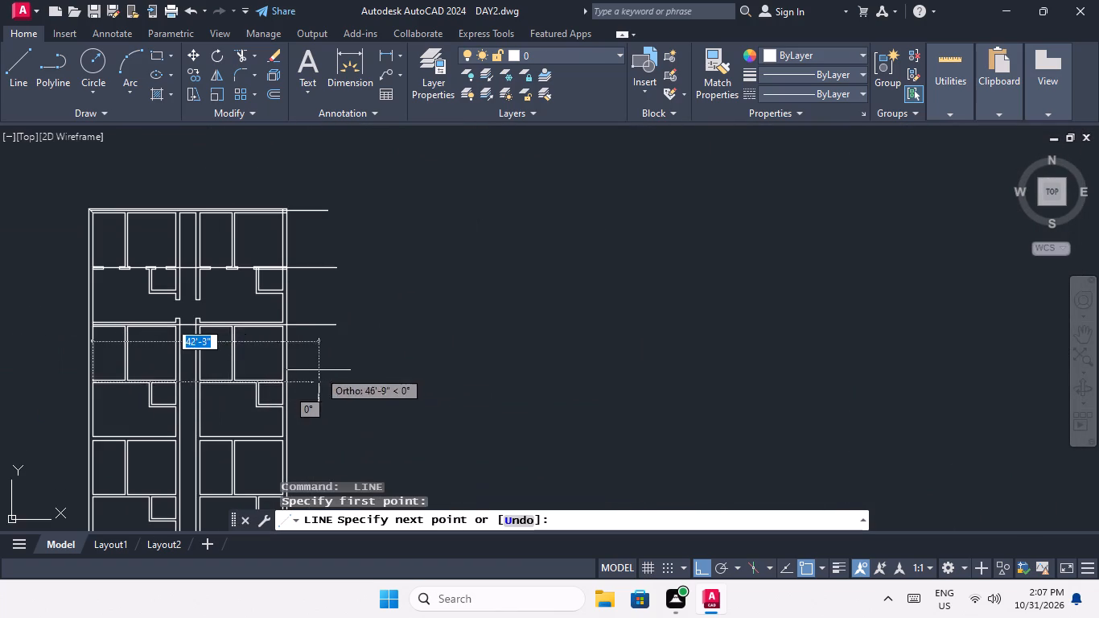
click(324, 379)
key(space)
Draw a short vertical line across the cross wall between the second and third units, at the left outer wall's inner face.
middle_drag(228, 435, 297, 360)
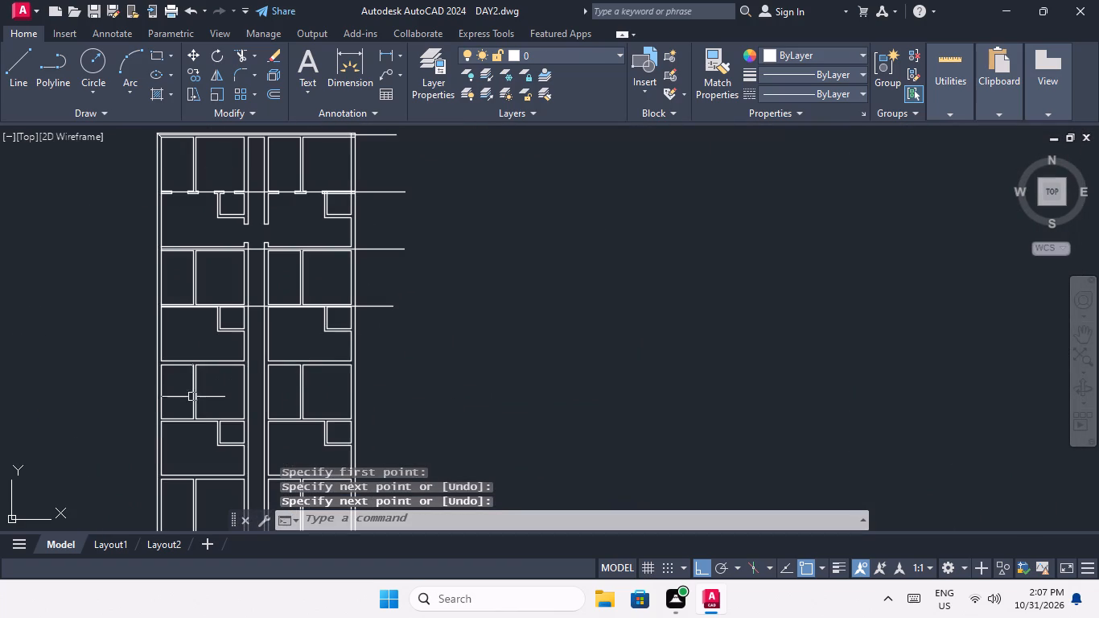
scroll(163, 365, up, 4)
key(space)
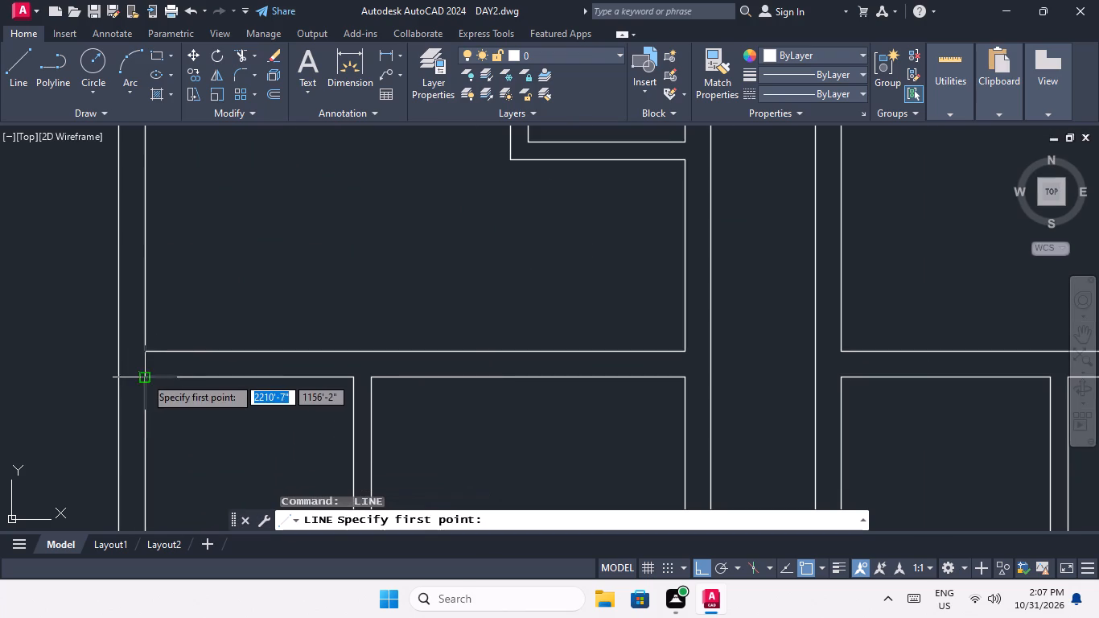
click(145, 377)
click(144, 349)
key(space)
Draw a horizontal centre line from that short line's midpoint along the wall to beyond the right outer wall.
key(space)
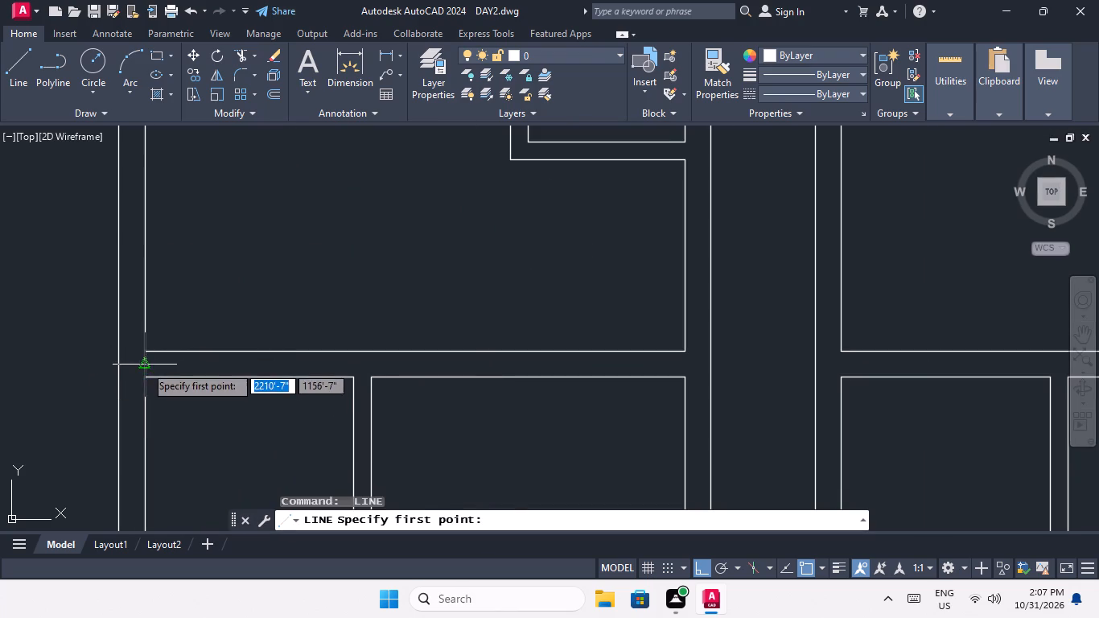
click(145, 365)
scroll(229, 365, down, 3)
scroll(545, 371, up, 3)
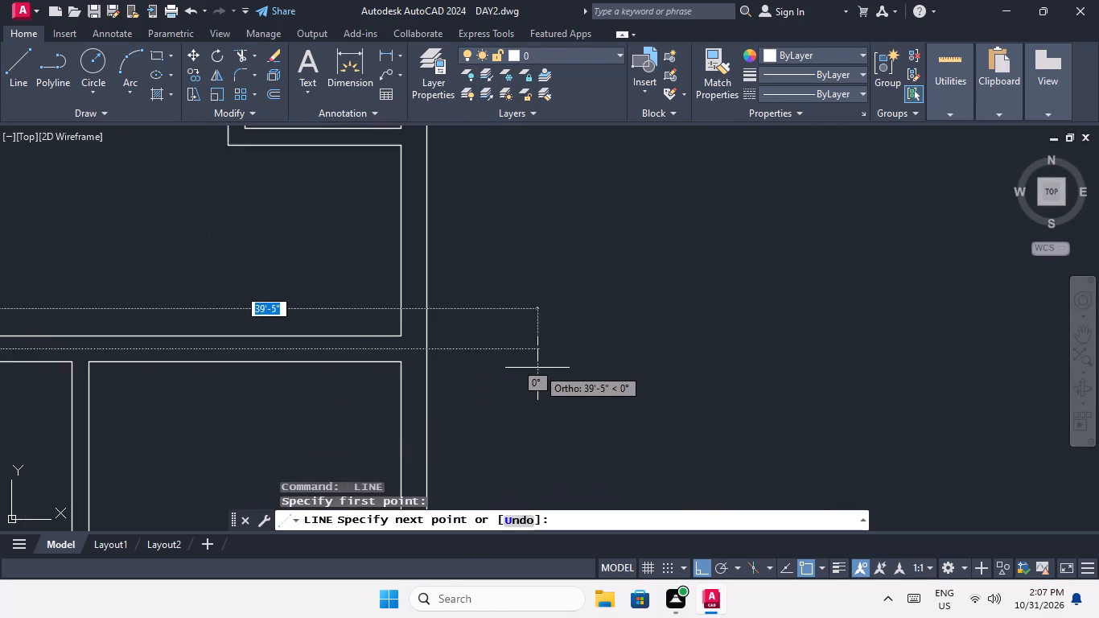
scroll(545, 365, down, 2)
click(585, 359)
key(space)
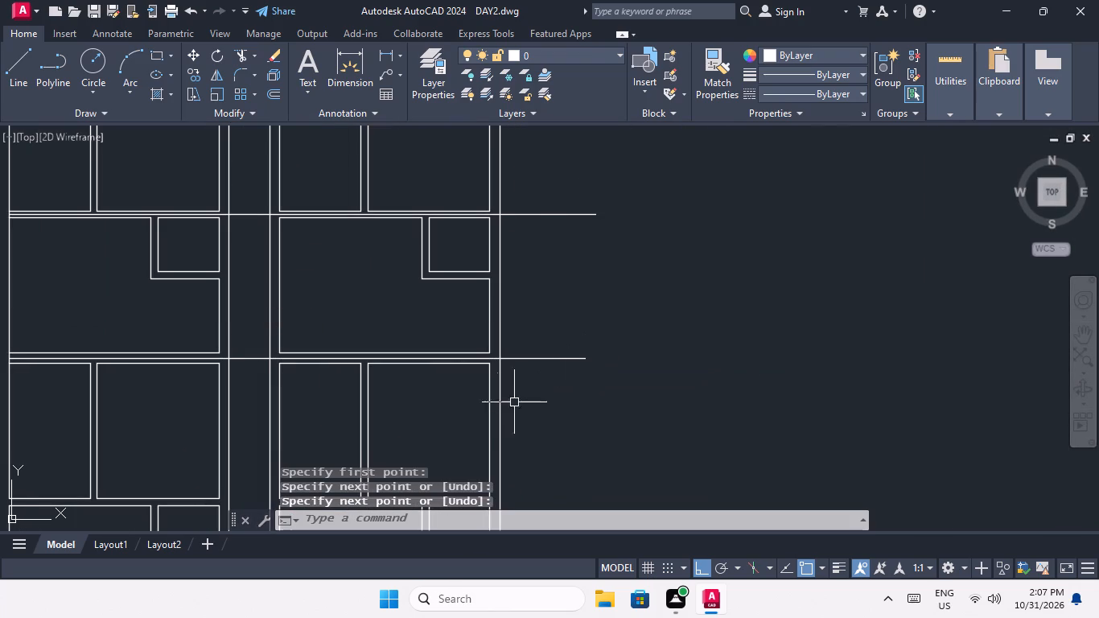
Draw a short vertical line across the third unit's internal cross wall, joining its two corners at the left outer wall's inner face.
middle_drag(493, 399, 531, 323)
middle_drag(142, 391, 245, 302)
key(space)
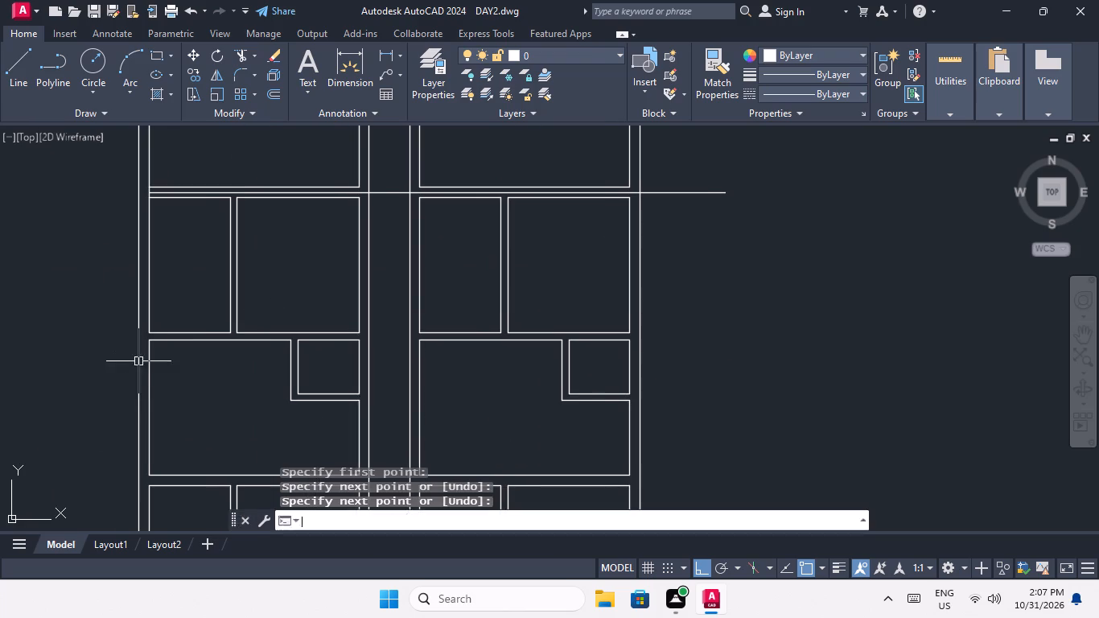
scroll(154, 347, up, 5)
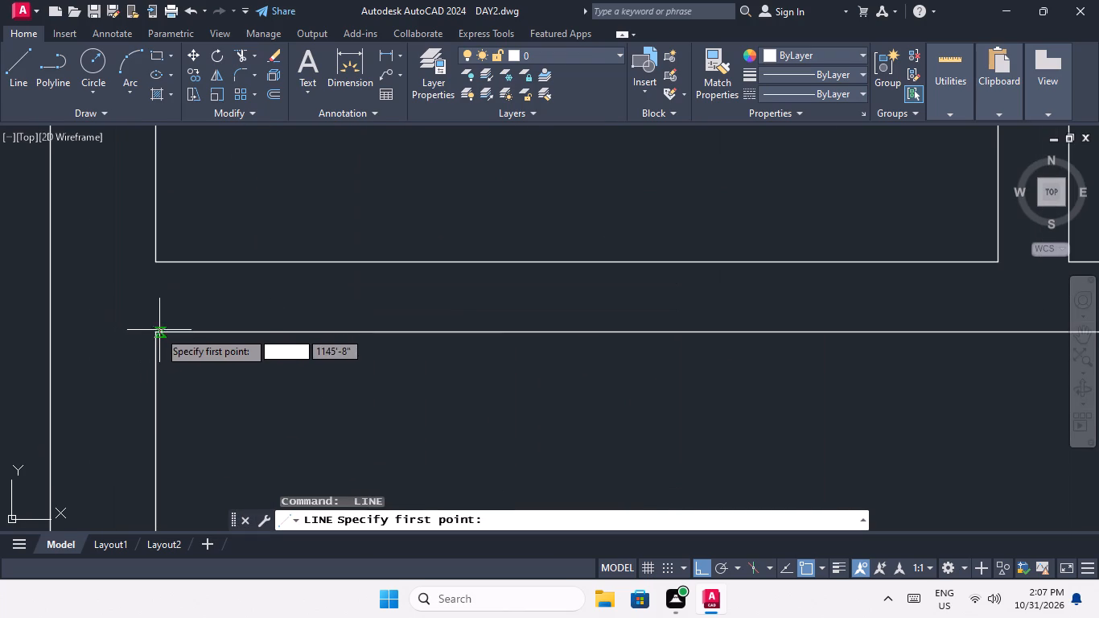
click(155, 329)
click(156, 261)
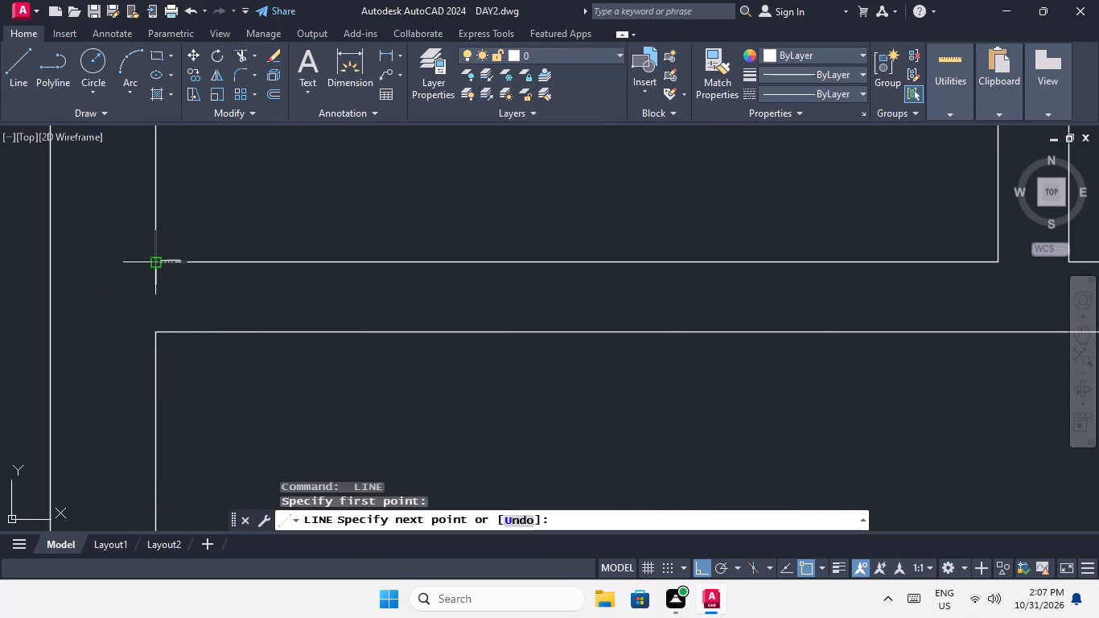
key(space)
Draw a horizontal centre line from that short line's midpoint through the third unit's internal wall to beyond the right outer wall.
key(space)
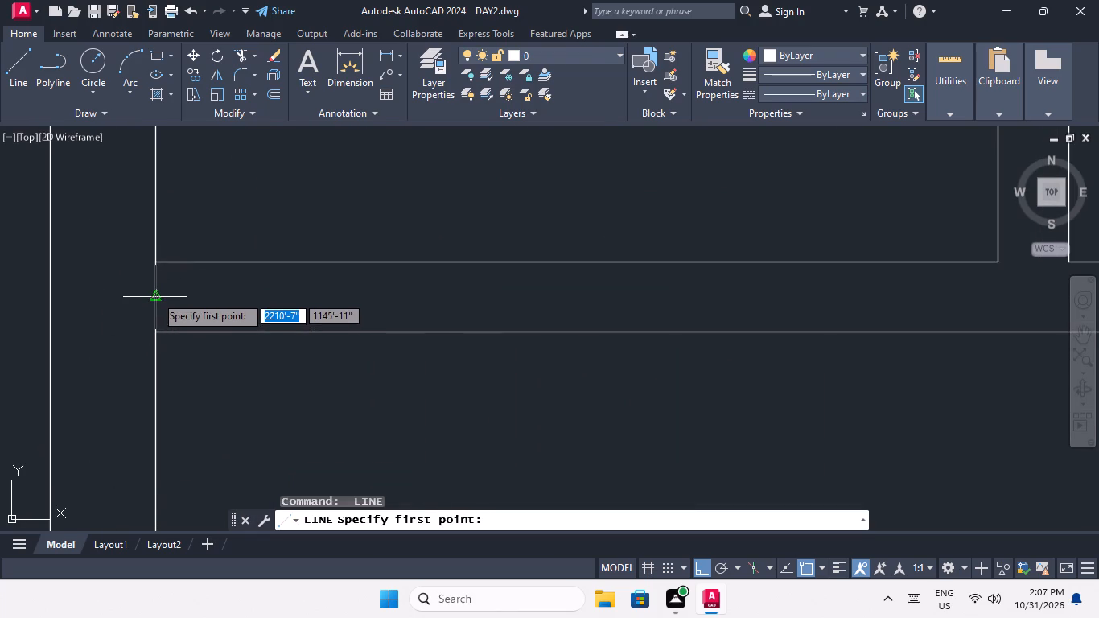
click(155, 295)
scroll(216, 290, down, 4)
middle_drag(370, 287, 0, 337)
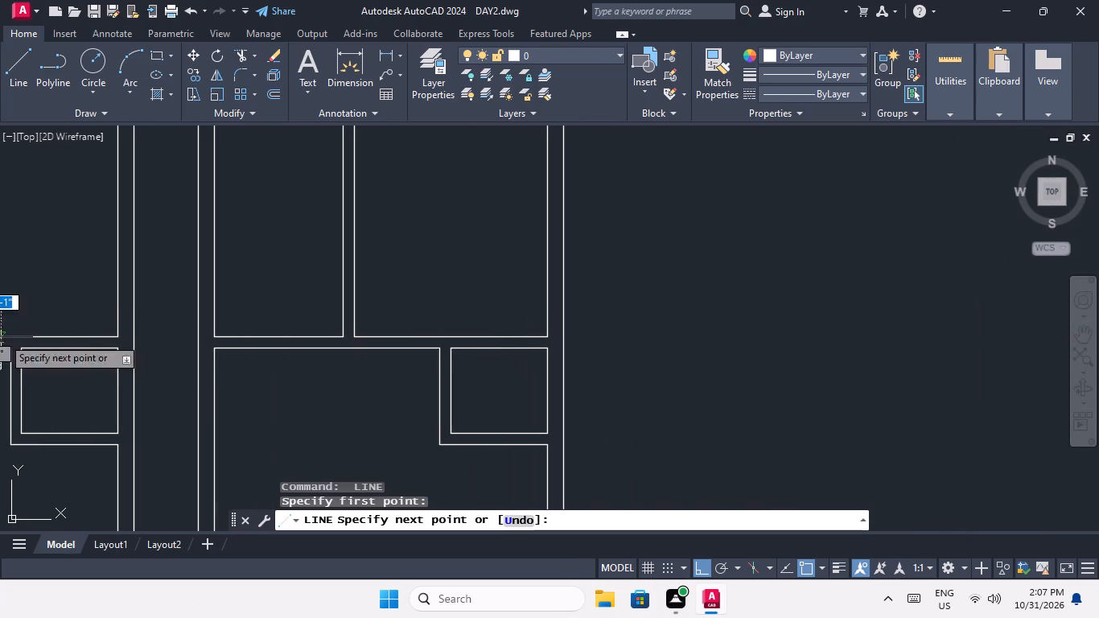
click(726, 332)
key(space)
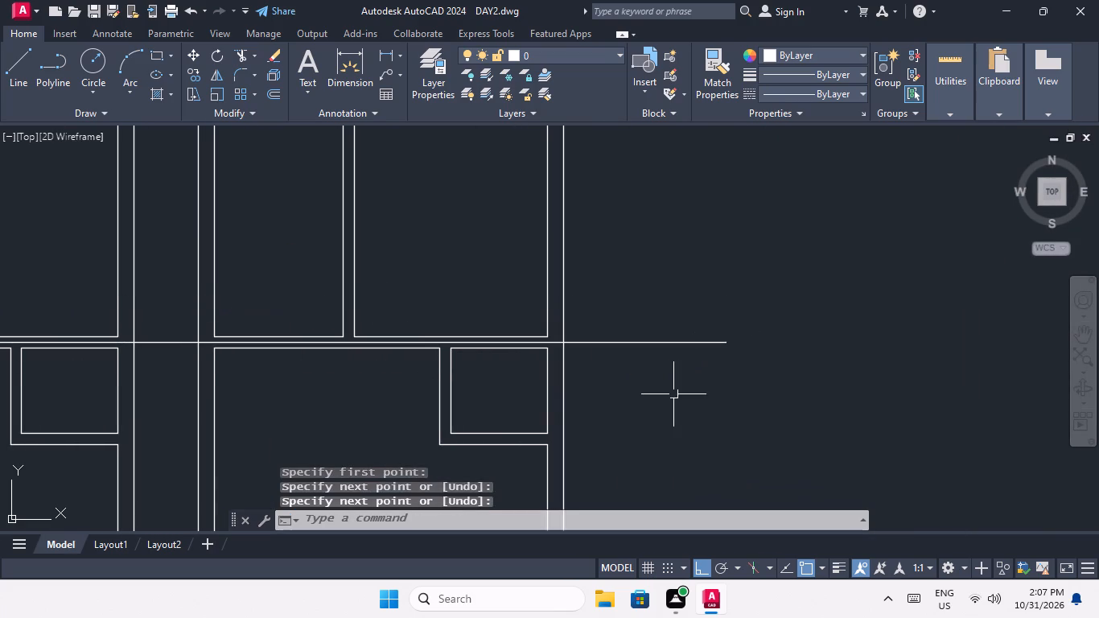
Draw a short vertical line across the cross wall between the third and fourth units, at the left outer wall's inner face.
middle_drag(671, 393, 691, 309)
scroll(693, 304, down, 3)
scroll(481, 354, up, 4)
key(space)
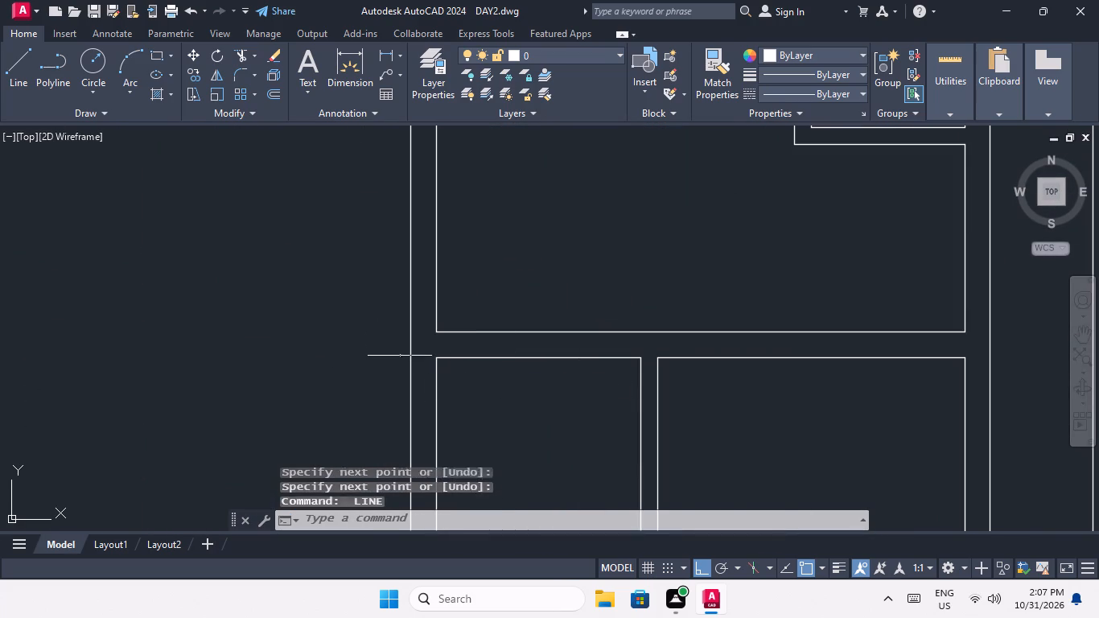
click(436, 359)
click(435, 329)
key(space)
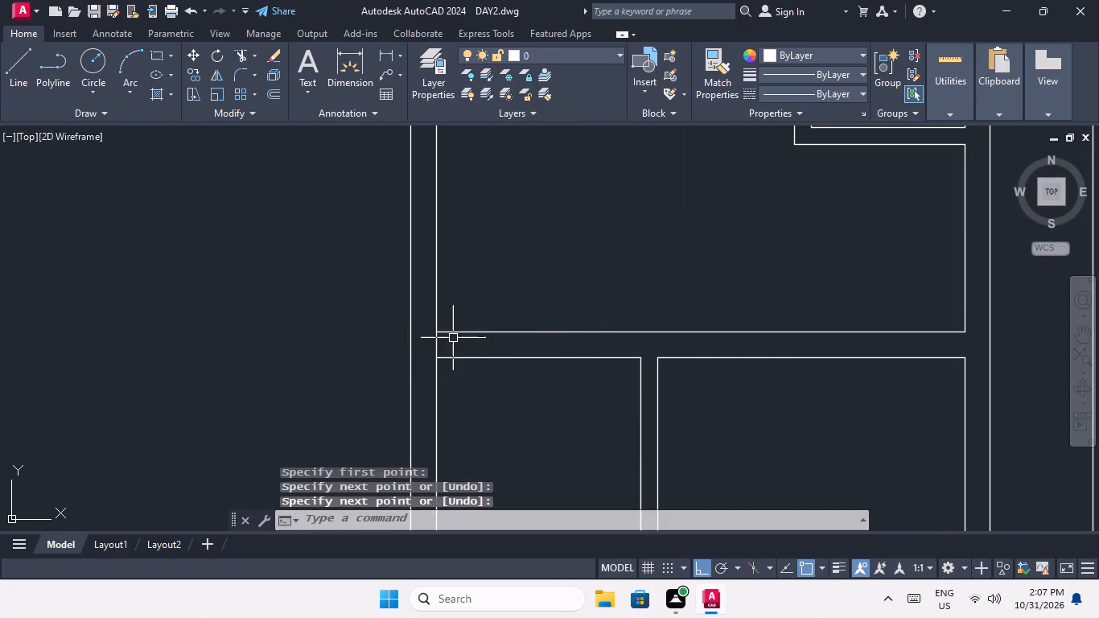
Draw a horizontal centre line about 44' long from that short line's midpoint to beyond the right outer wall.
key(space)
click(436, 346)
scroll(507, 345, down, 4)
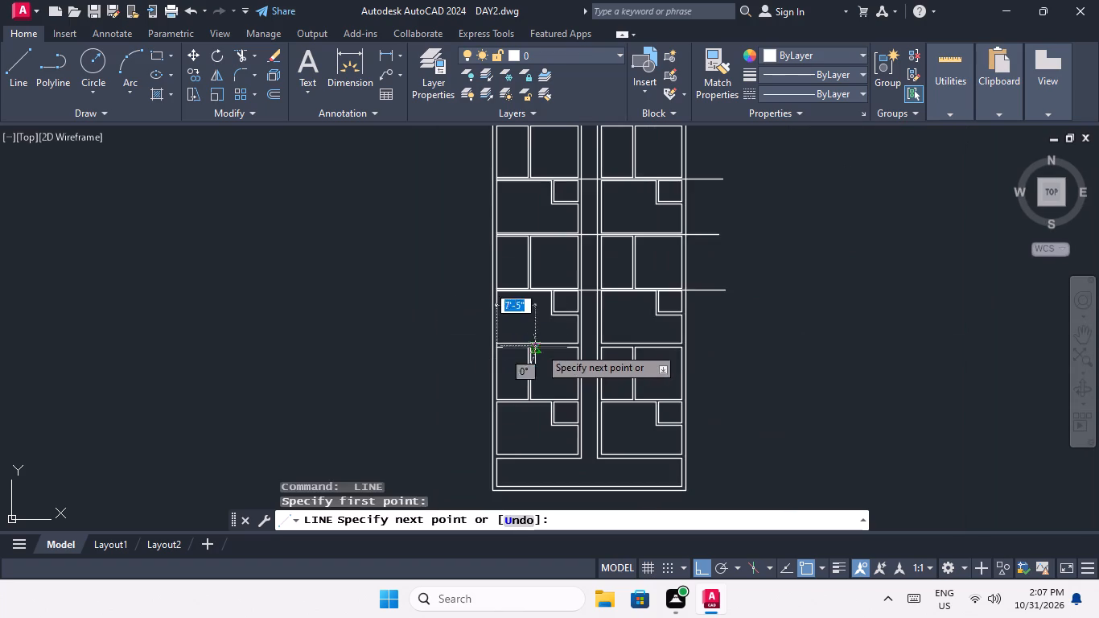
middle_drag(565, 348, 207, 360)
scroll(361, 375, up, 2)
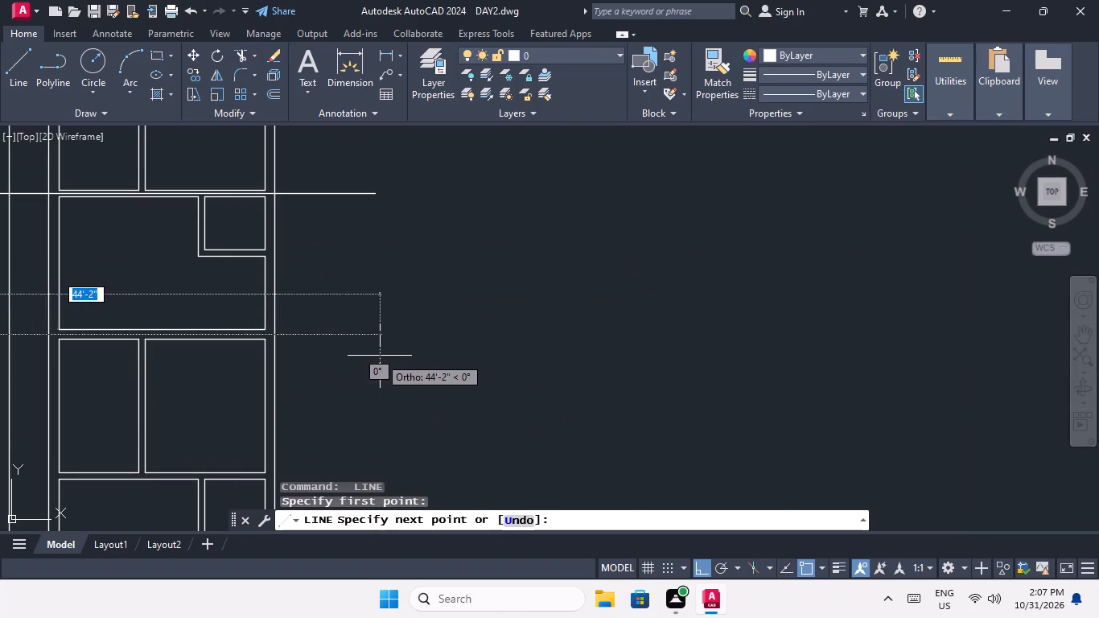
click(382, 355)
key(space)
Draw a short vertical line across the fourth unit's internal cross wall, joining its two corners at the left outer wall's inner face.
middle_drag(415, 377, 480, 360)
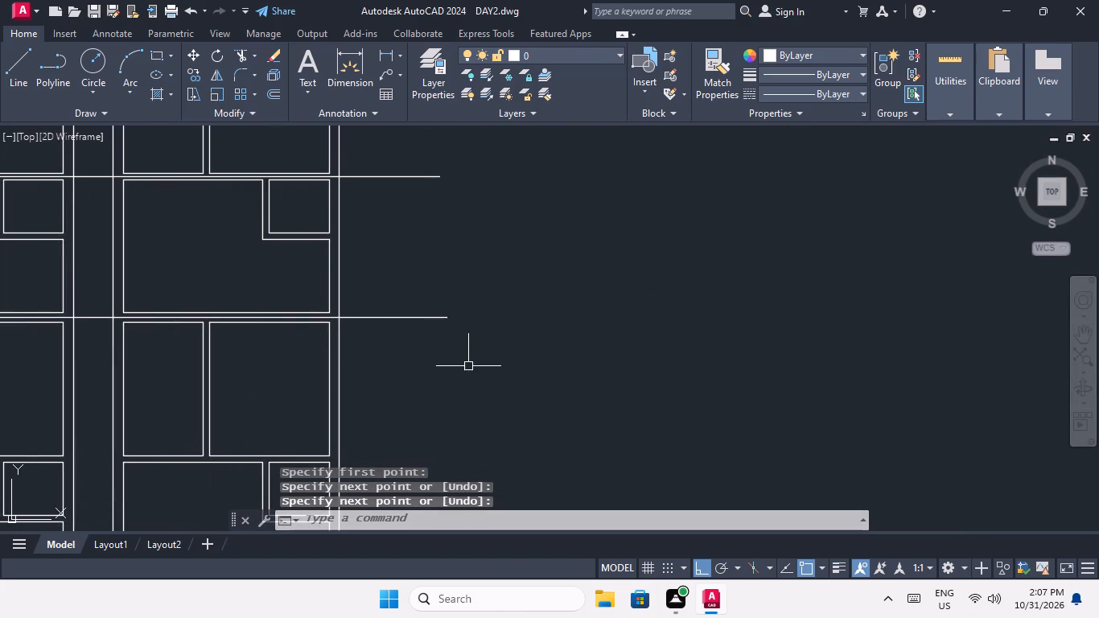
scroll(466, 367, down, 2)
middle_drag(464, 369, 453, 416)
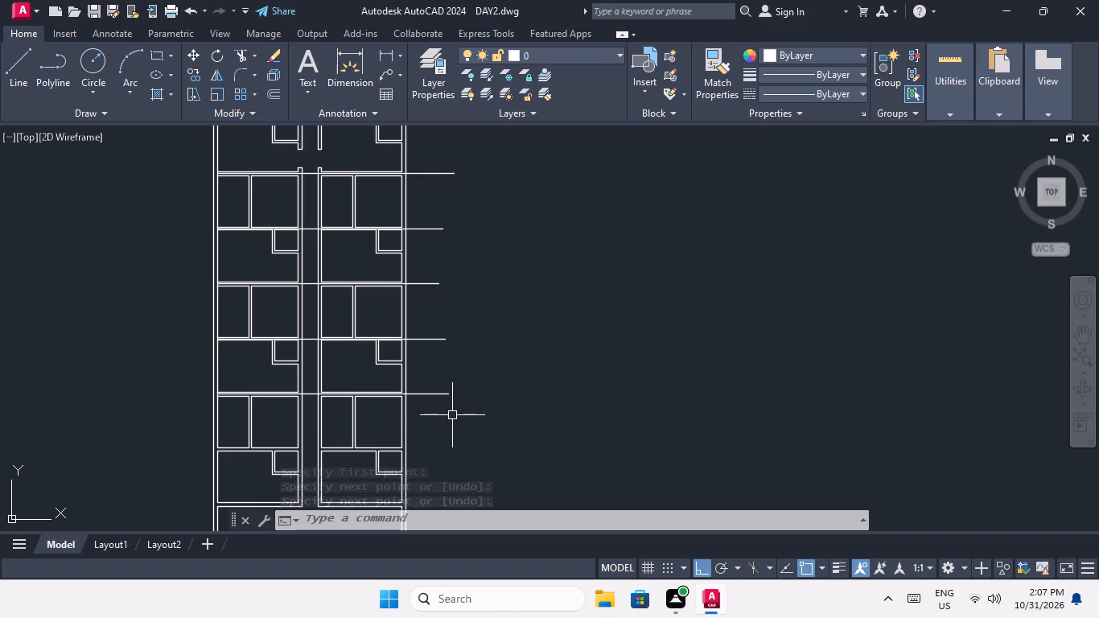
middle_drag(428, 424, 430, 385)
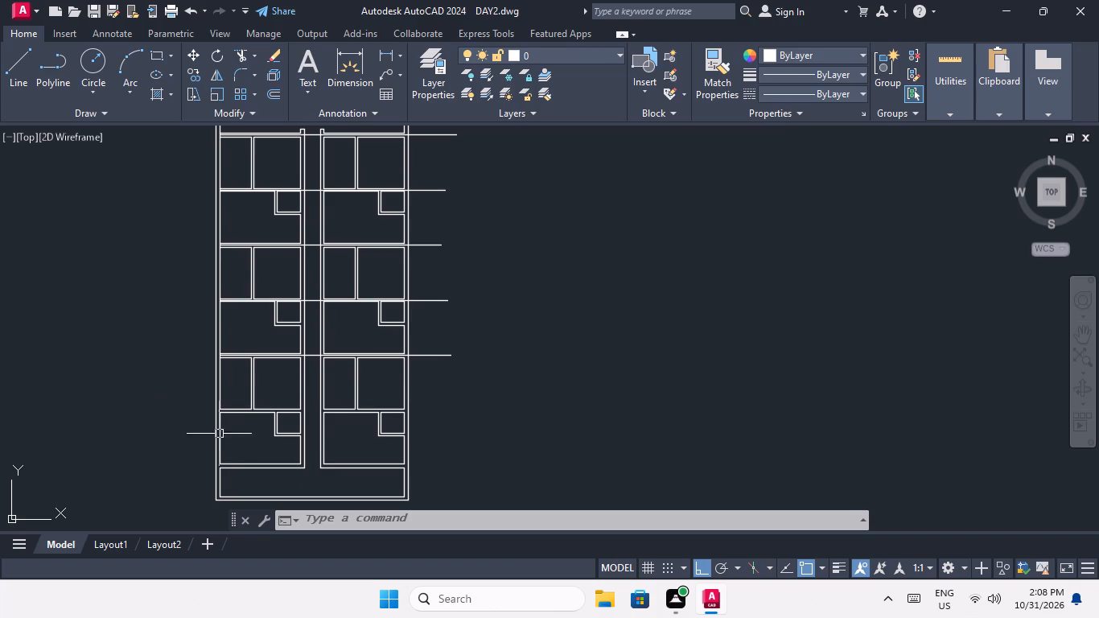
key(l)
key(space)
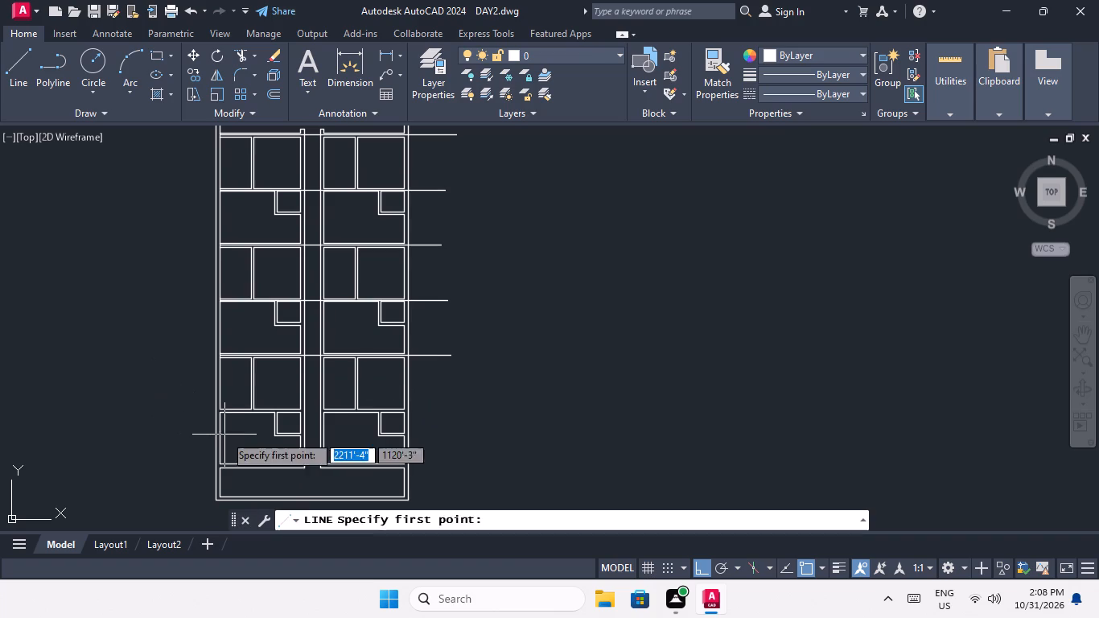
scroll(226, 435, up, 5)
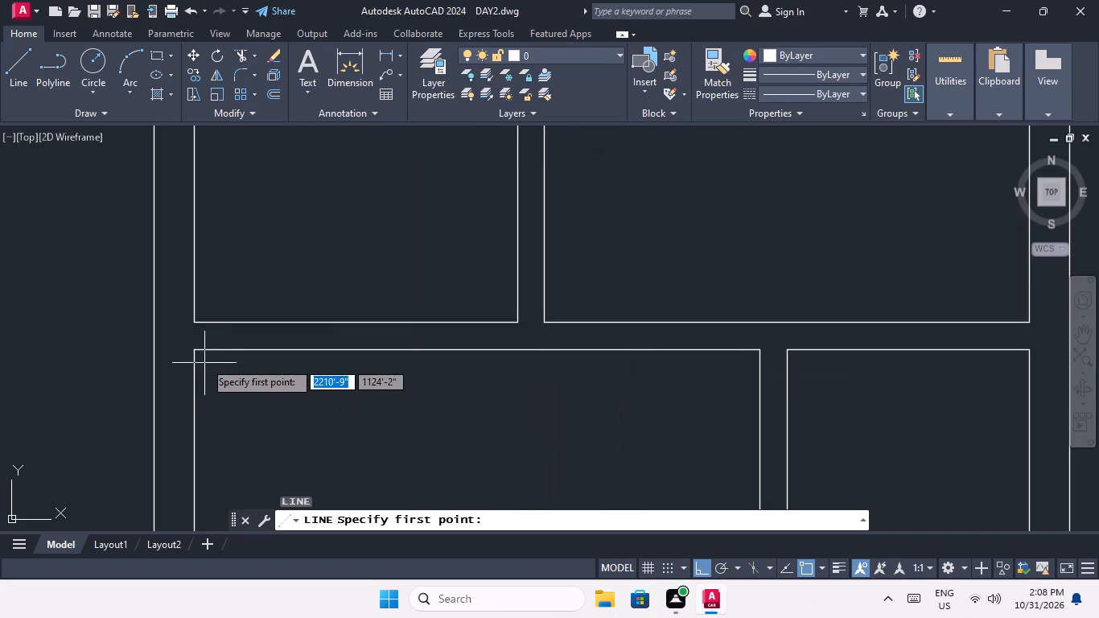
click(193, 349)
click(193, 323)
key(space)
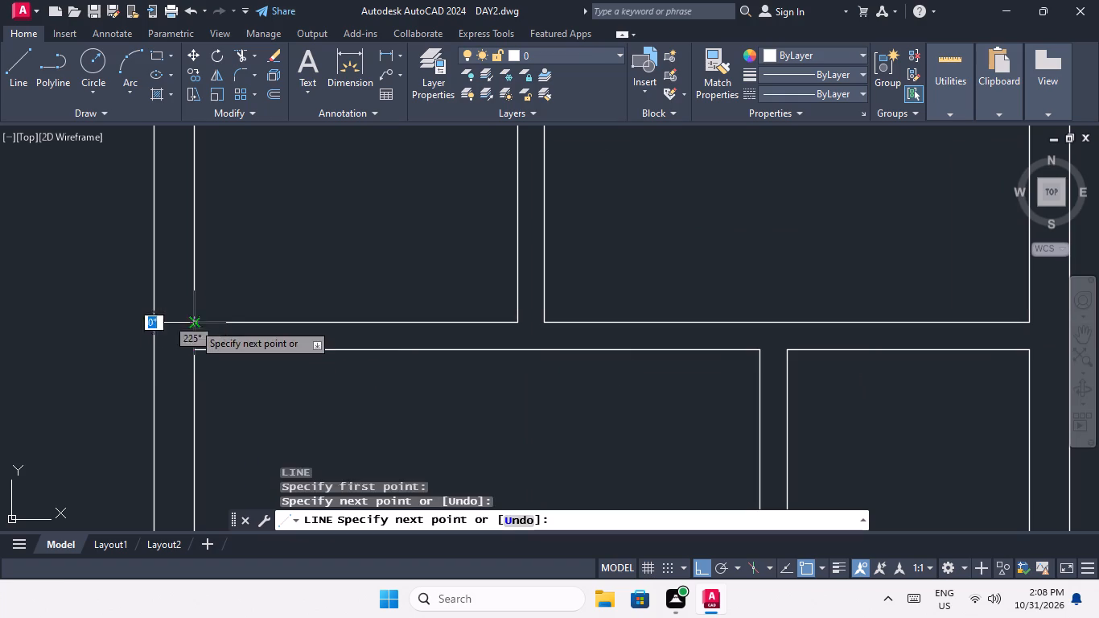
Draw a horizontal centre line from that short line's midpoint through the fourth unit's internal cross wall to beyond the right outer wall.
key(space)
click(196, 337)
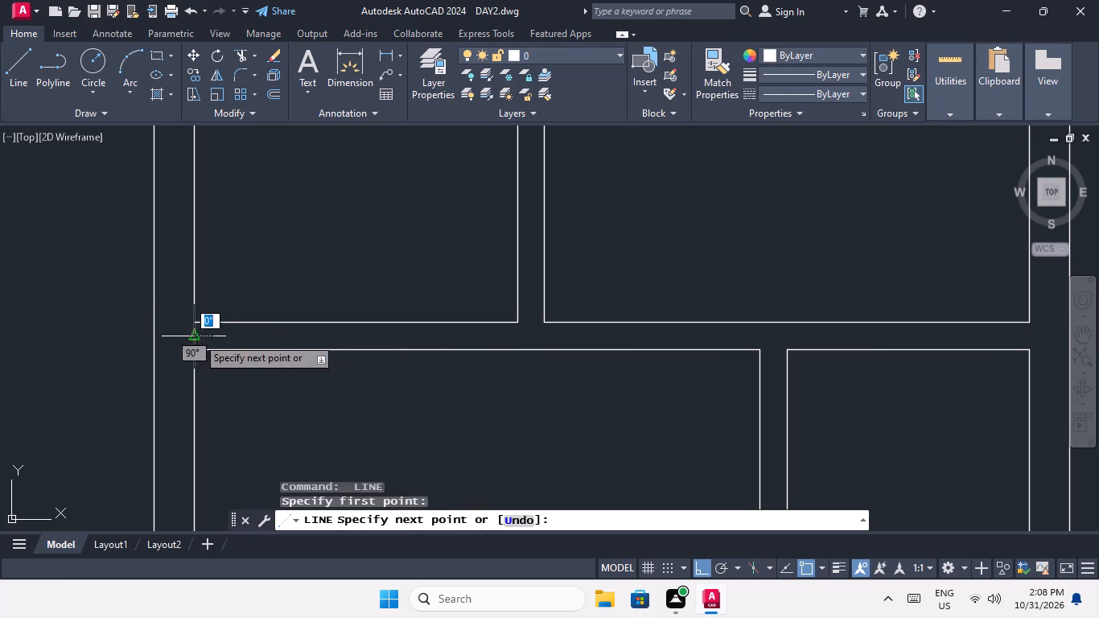
scroll(230, 332, down, 3)
middle_drag(490, 334, 191, 270)
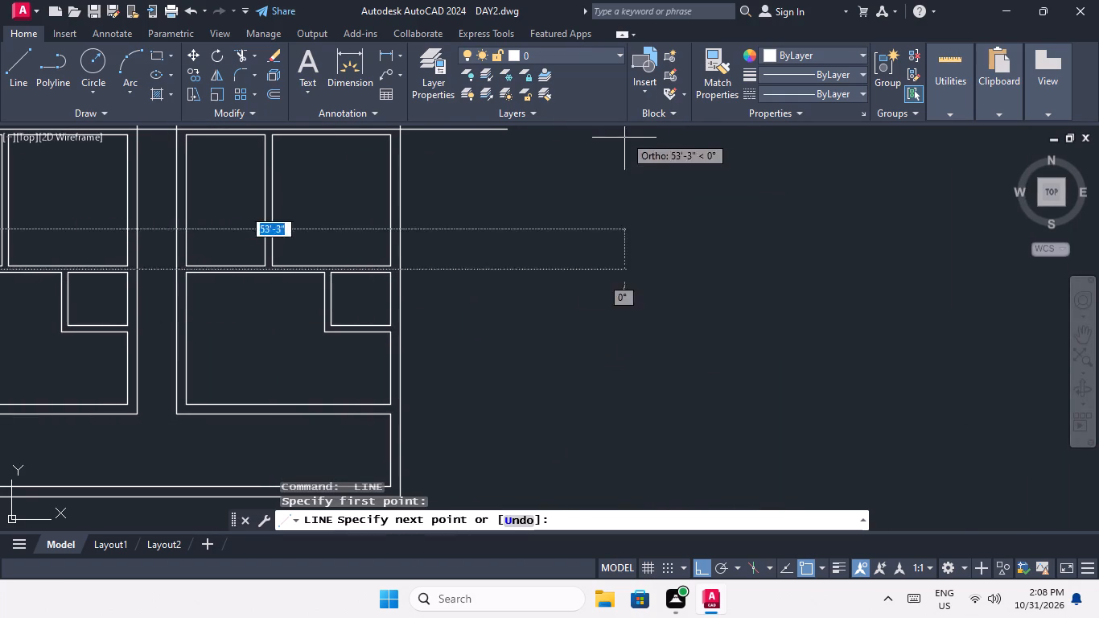
click(502, 269)
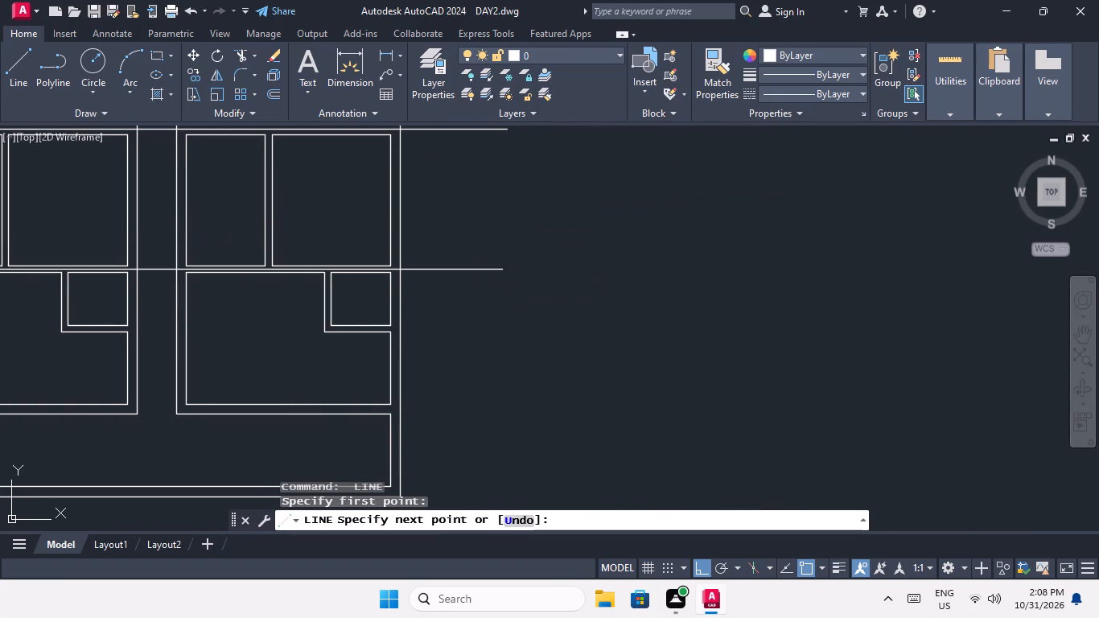
key(space)
Draw a short vertical line across the cross wall at the fourth unit's lower end, at the left outer wall's inner face.
middle_drag(481, 336, 616, 218)
key(space)
scroll(53, 290, up, 3)
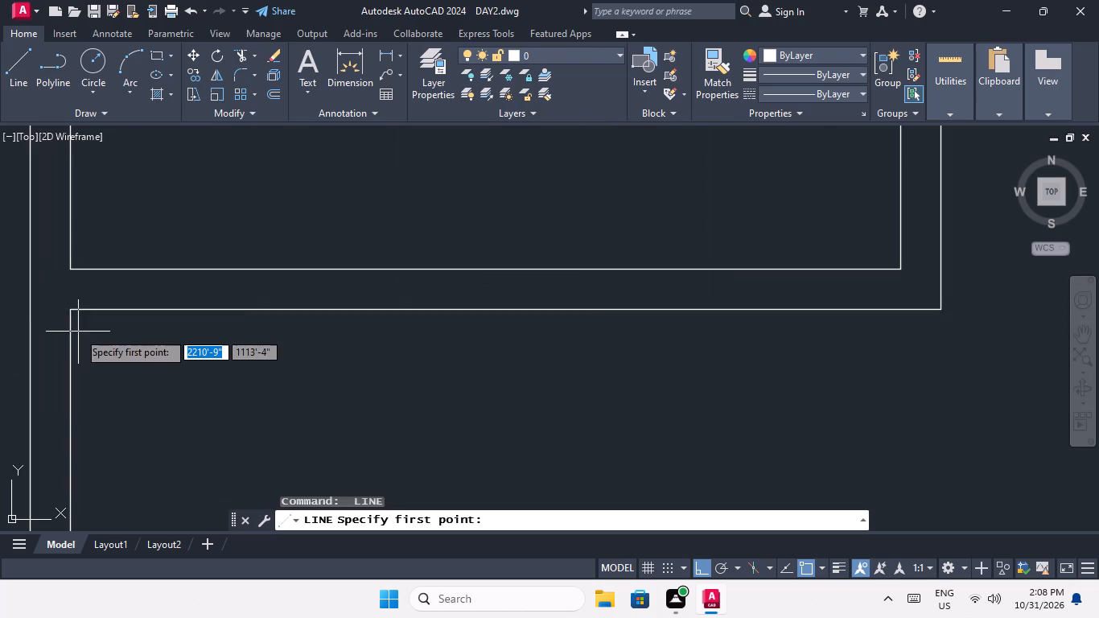
click(69, 309)
click(68, 268)
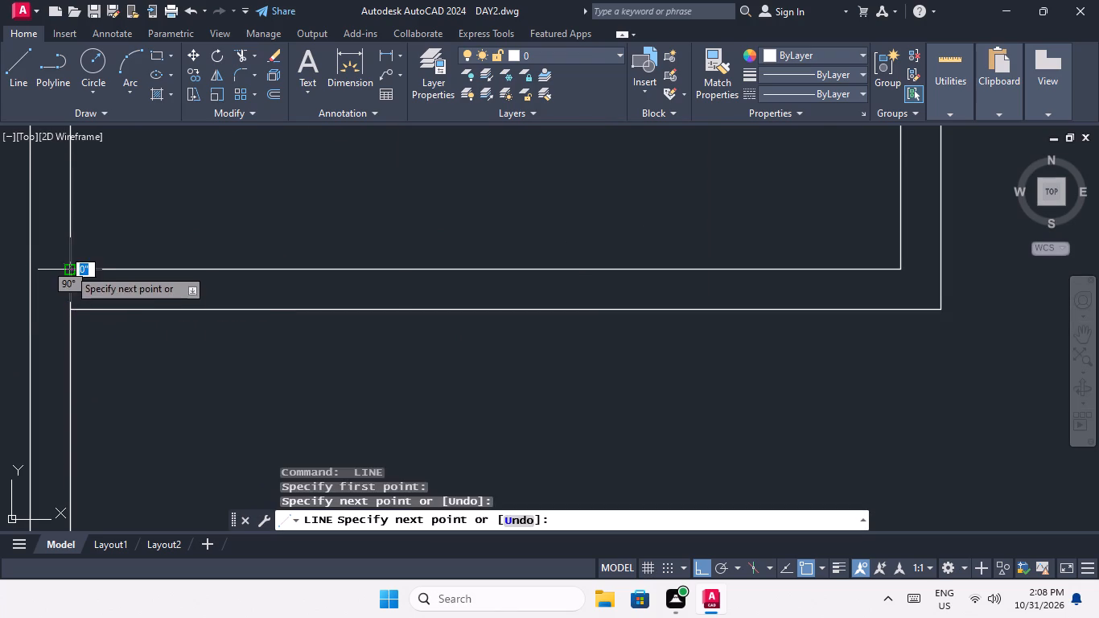
key(space)
Draw a horizontal centre line from that short line's midpoint through the fourth unit's lower cross wall to beyond the right outer wall.
key(space)
drag(72, 290, 89, 291)
scroll(389, 328, down, 2)
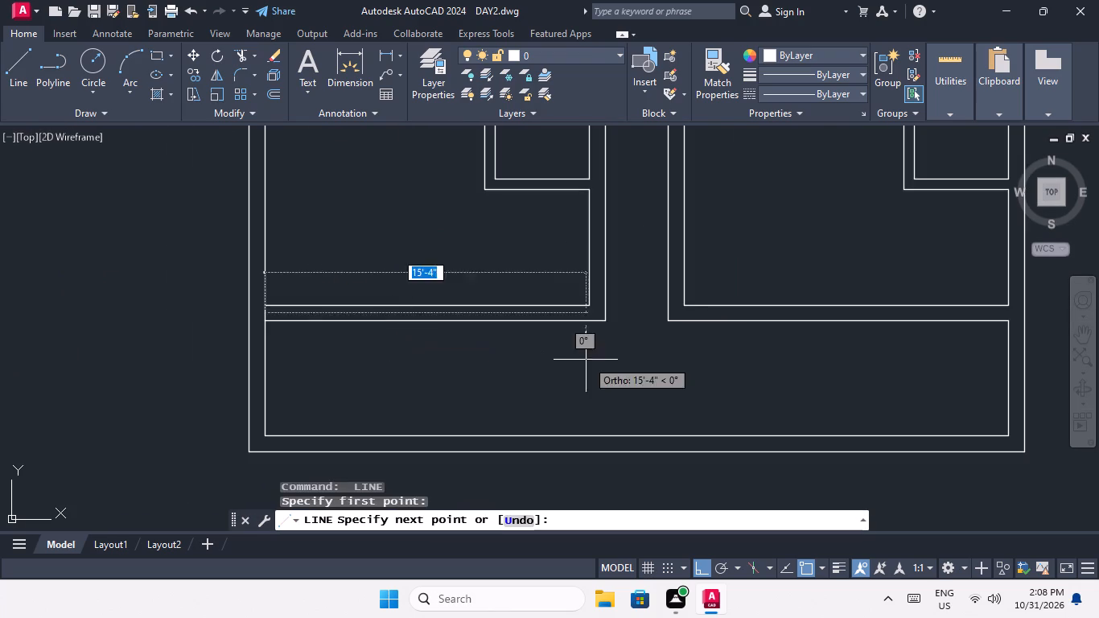
middle_drag(624, 356, 181, 394)
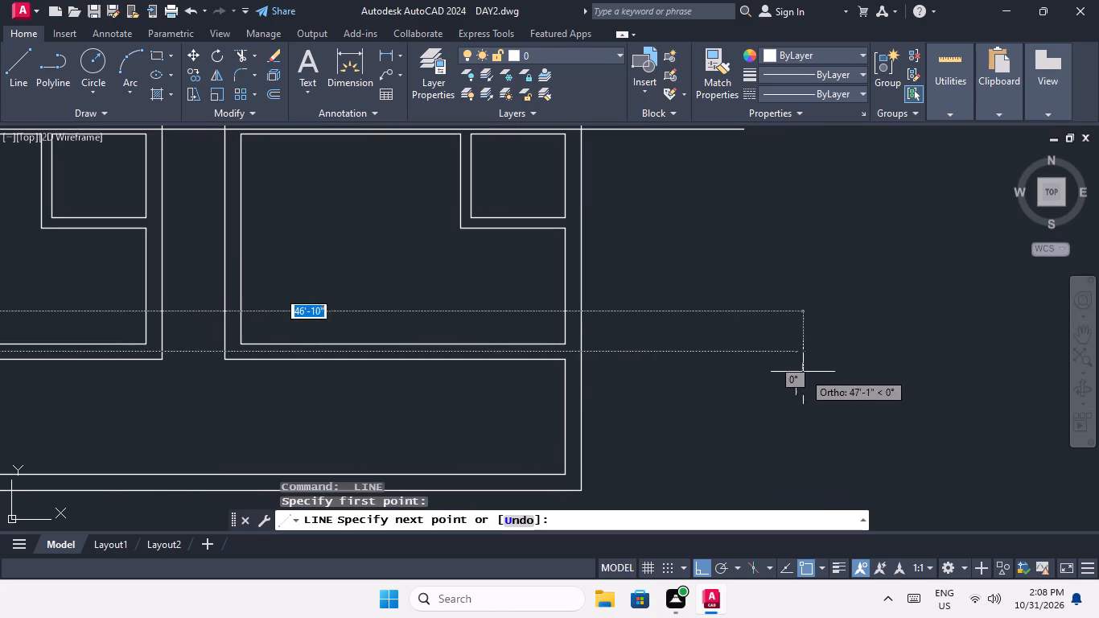
click(762, 344)
key(space)
Draw a short vertical line across the bottom outer wall, from the plan's lower-left inner corner to the wall's outer face.
middle_drag(708, 442, 758, 324)
scroll(743, 333, down, 3)
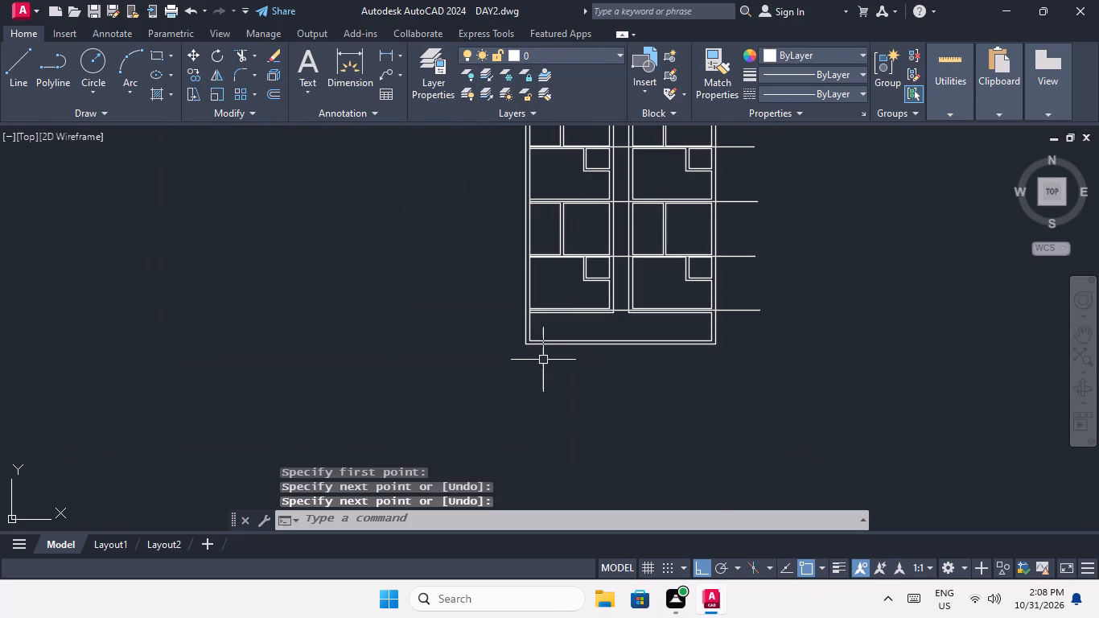
key(space)
scroll(520, 340, up, 4)
scroll(593, 383, up, 1)
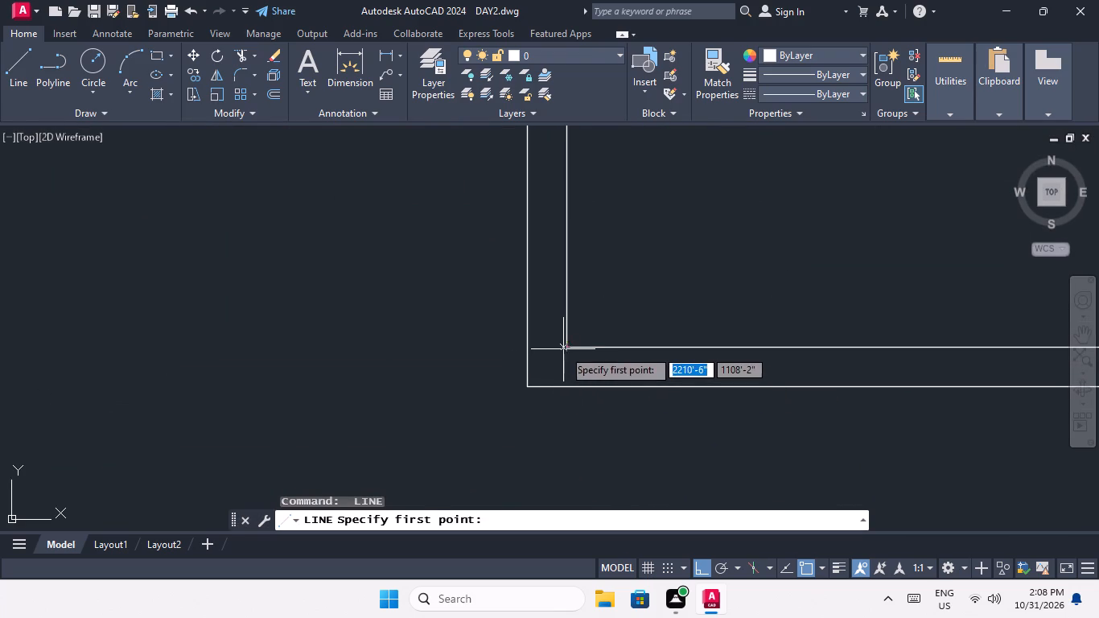
drag(563, 349, 565, 360)
key(space)
key(space)
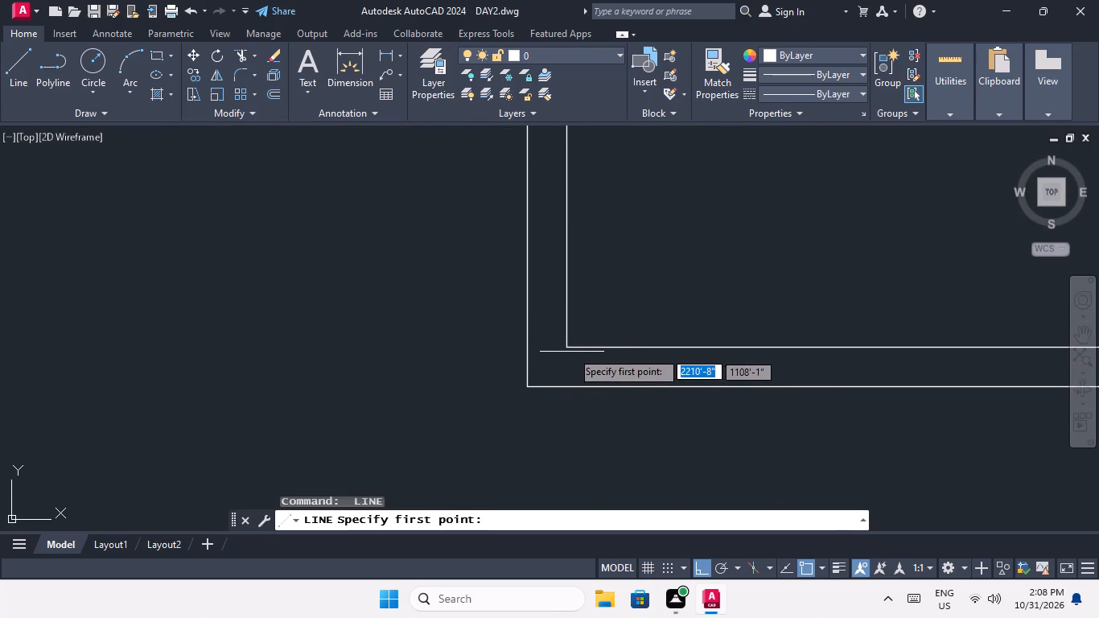
click(566, 348)
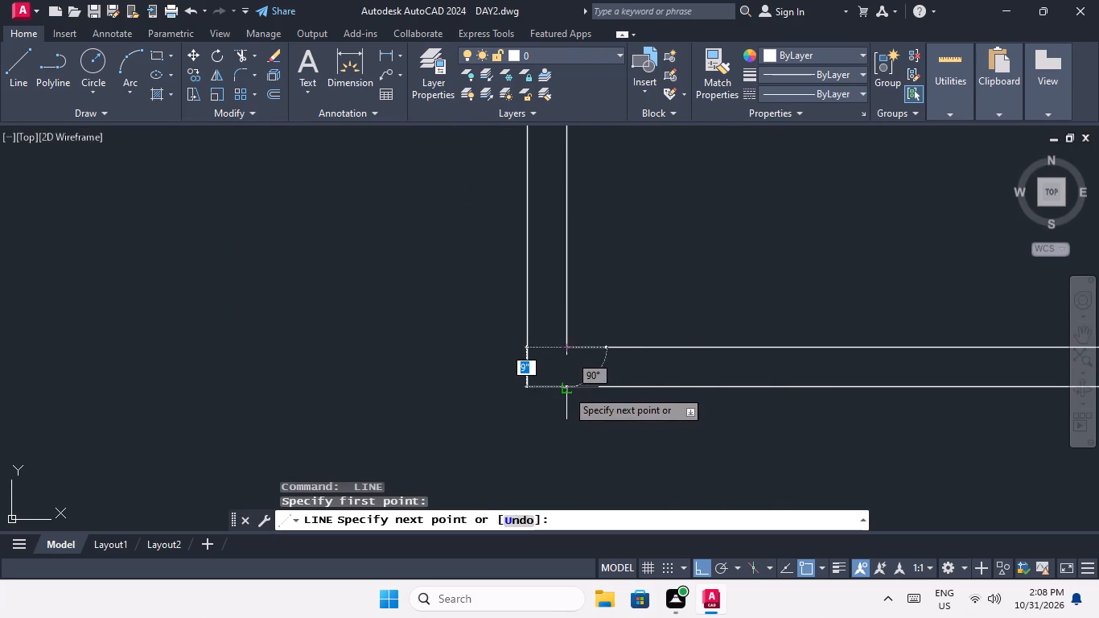
click(566, 389)
key(space)
Draw a horizontal centre line about 45' long from that short line's midpoint through the bottom outer wall to beyond the right outer wall.
key(space)
click(568, 369)
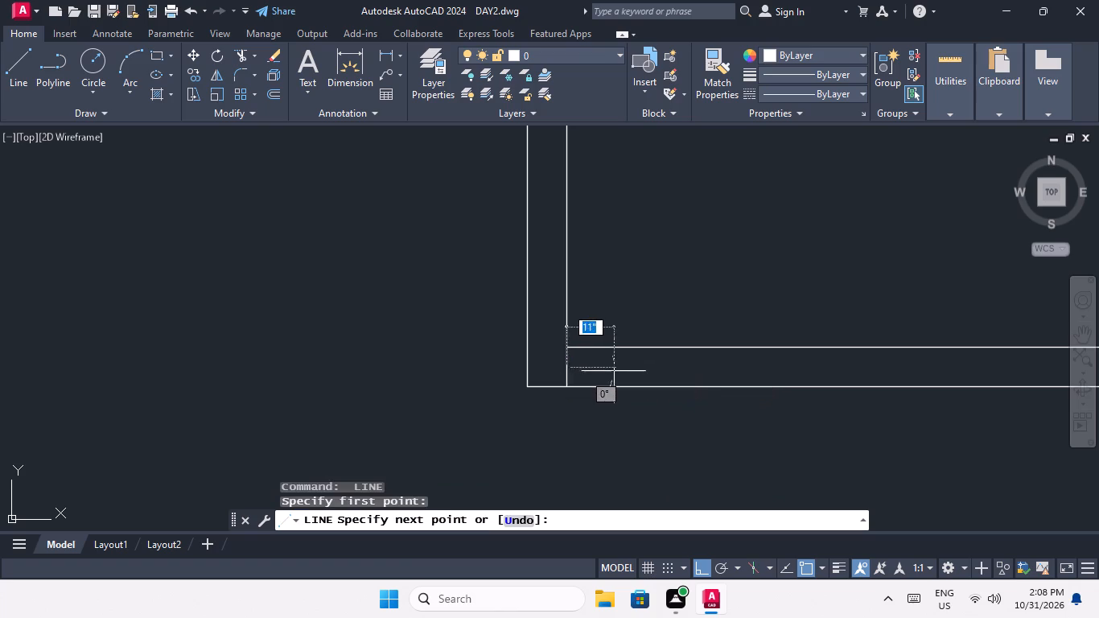
scroll(615, 371, down, 3)
middle_drag(711, 410, 97, 446)
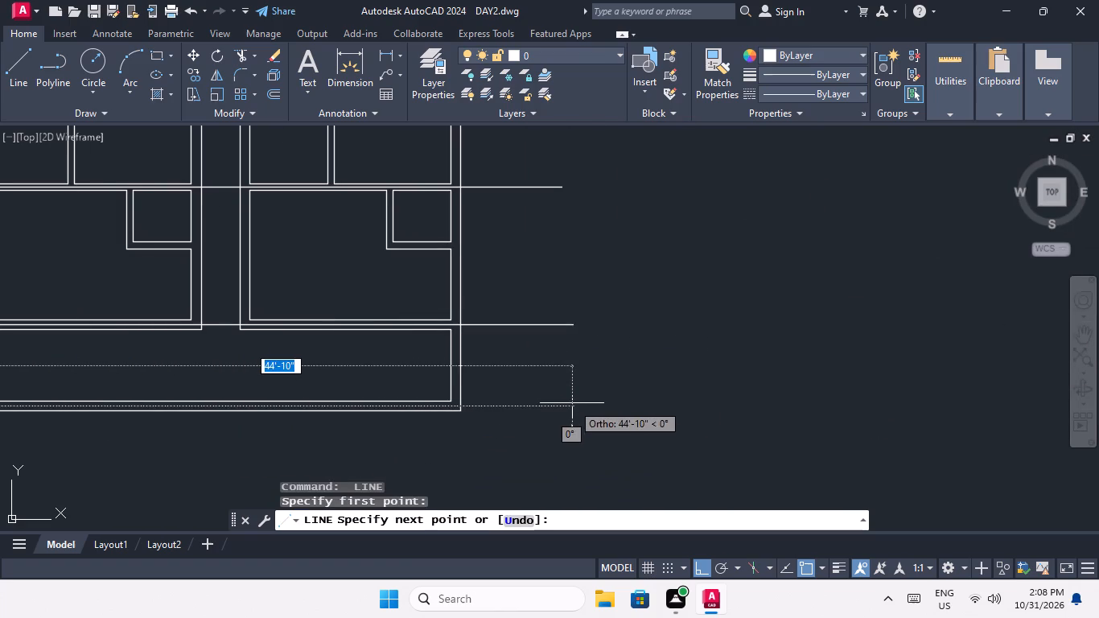
click(574, 403)
key(space)
Draw a vertical centre line through the left outer wall, from the midpoint of the upper-left corner's diagonal to below the bottom outer wall.
scroll(527, 358, down, 1)
middle_drag(526, 361, 541, 412)
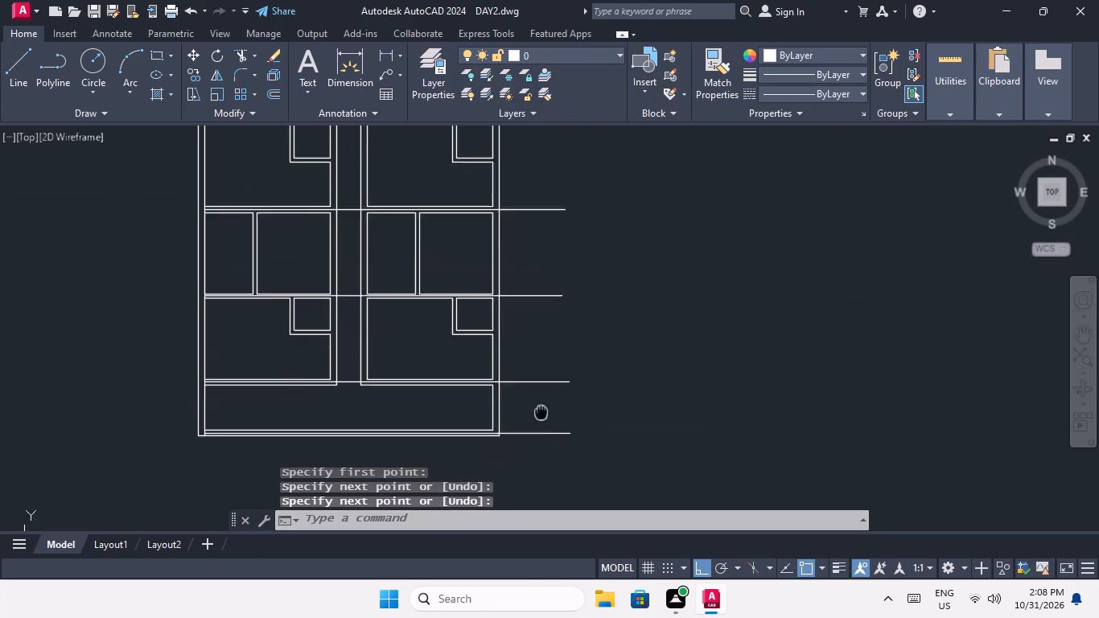
middle_drag(541, 412, 548, 461)
middle_drag(531, 376, 548, 414)
middle_drag(546, 389, 553, 400)
scroll(554, 401, down, 1)
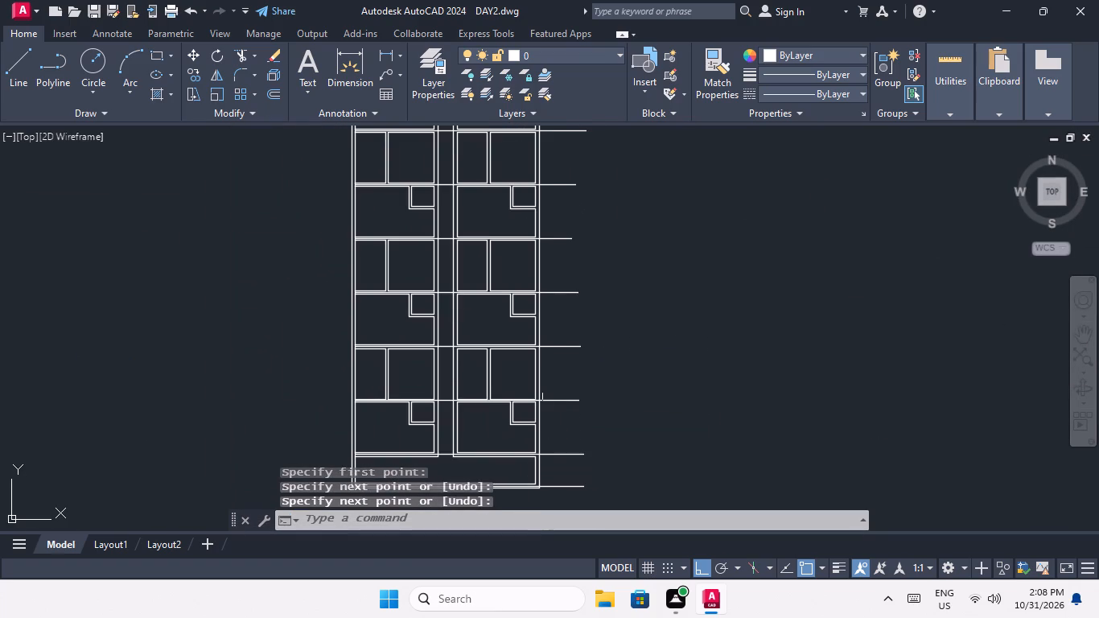
middle_drag(442, 325, 476, 410)
middle_drag(424, 293, 438, 414)
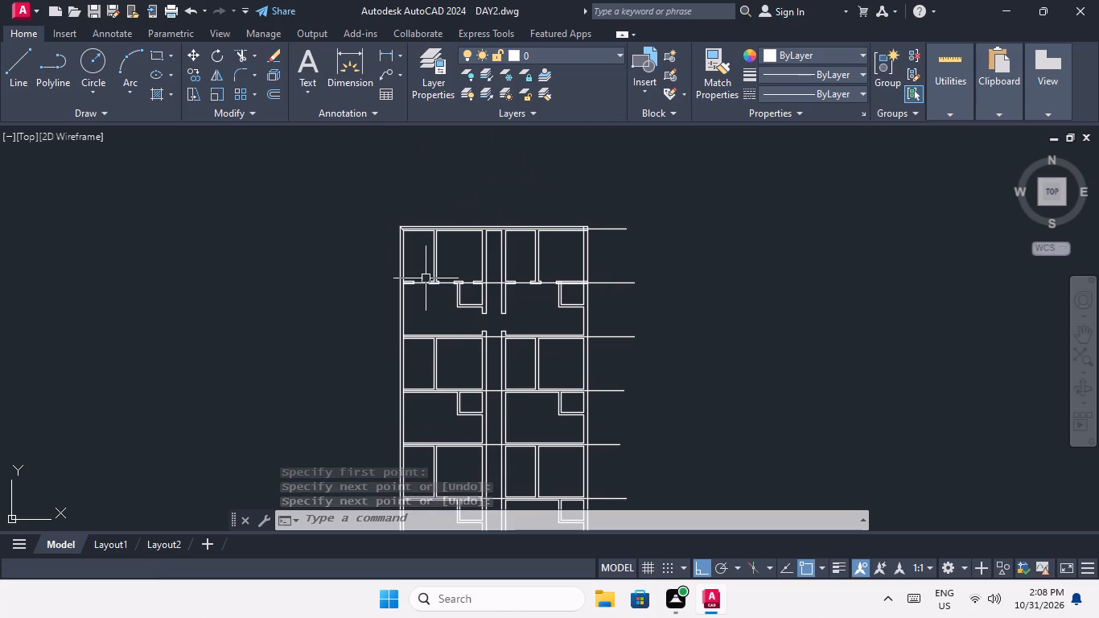
key(space)
scroll(400, 227, up, 3)
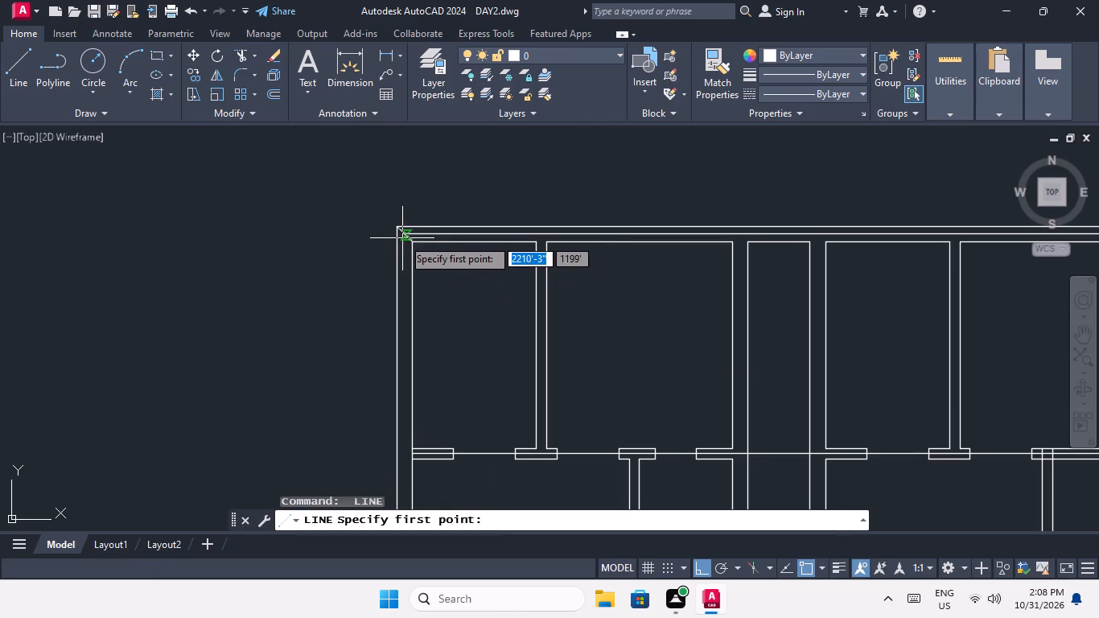
click(401, 237)
middle_drag(410, 318, 391, 262)
scroll(388, 262, down, 2)
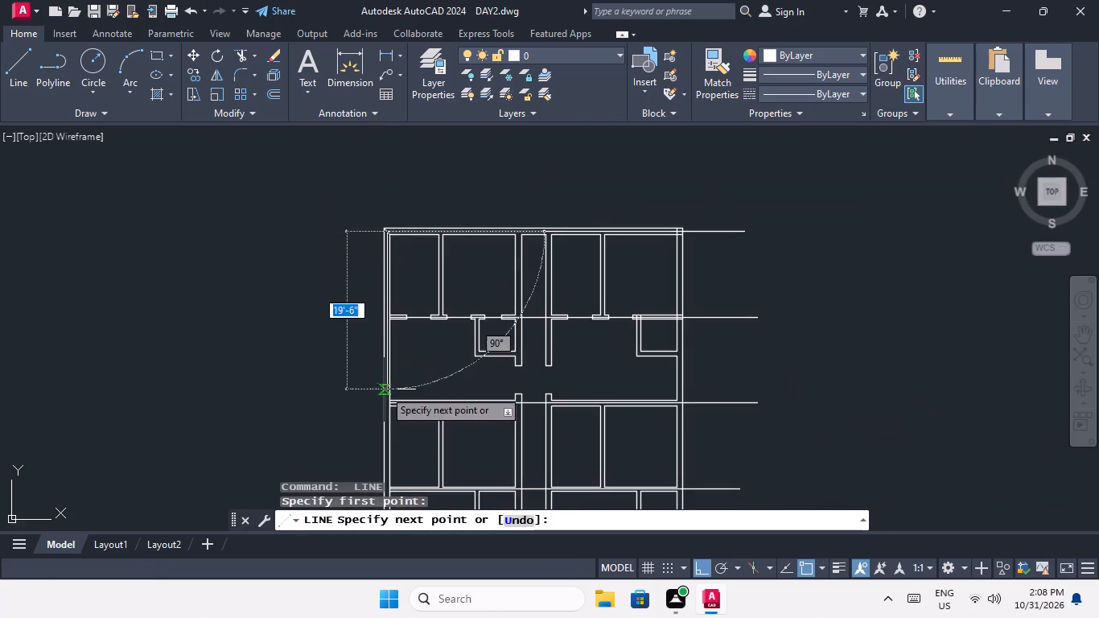
middle_drag(381, 389, 347, 219)
scroll(366, 282, down, 3)
middle_drag(365, 376, 343, 253)
scroll(335, 290, up, 3)
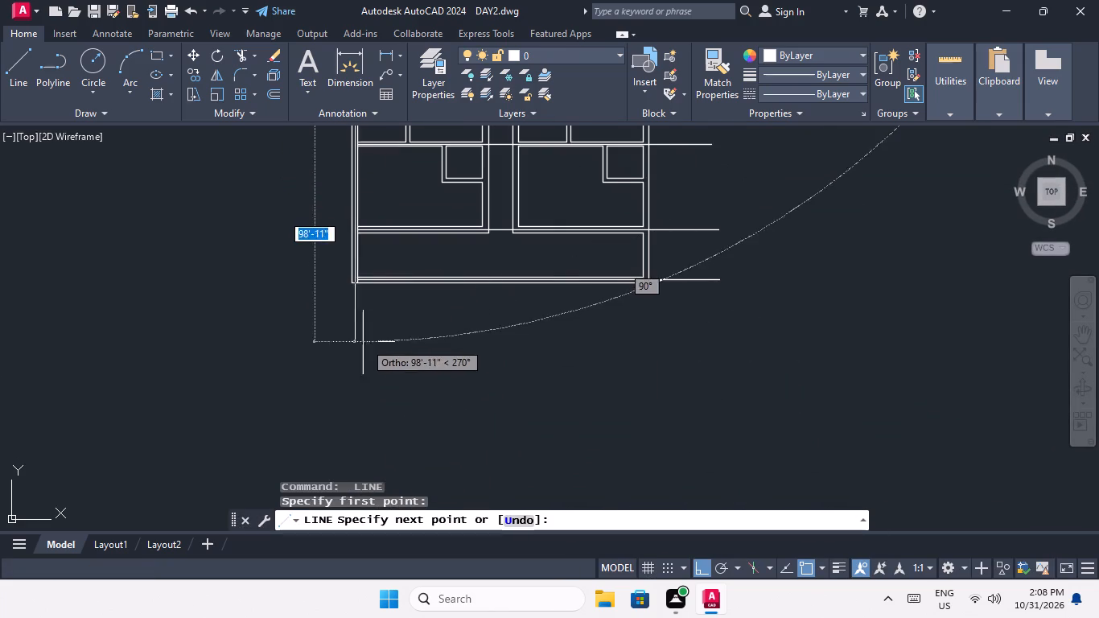
click(358, 355)
key(space)
Draw a short horizontal line across the upper end of the right-hand top unit's vertical partition wall, joining its two corners.
middle_drag(401, 344, 390, 471)
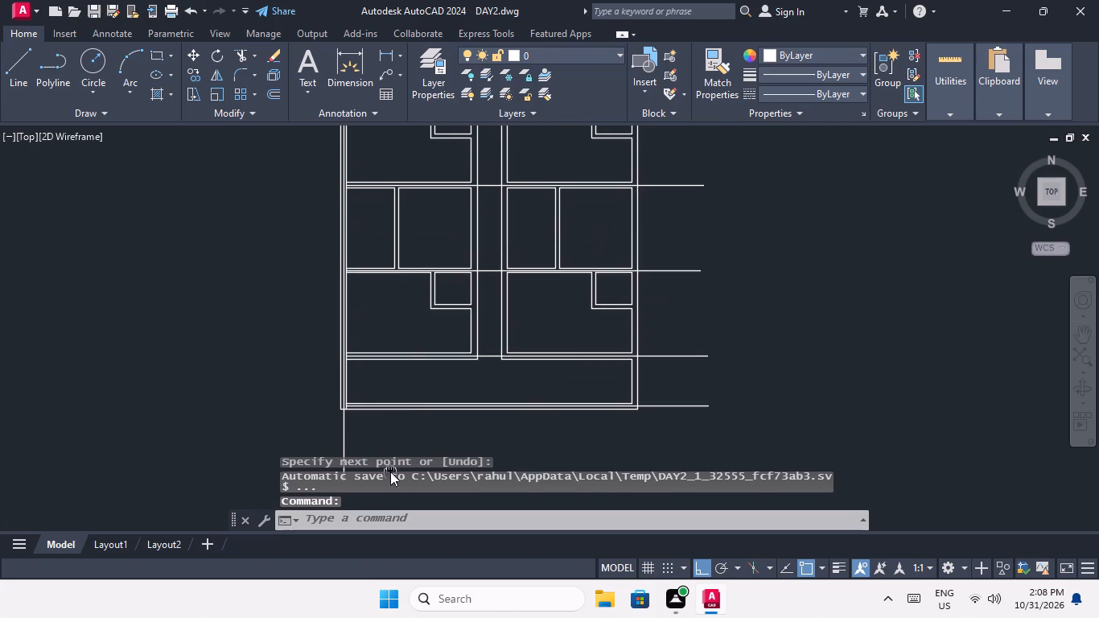
scroll(337, 351, up, 4)
scroll(385, 351, down, 3)
middle_drag(440, 379, 416, 398)
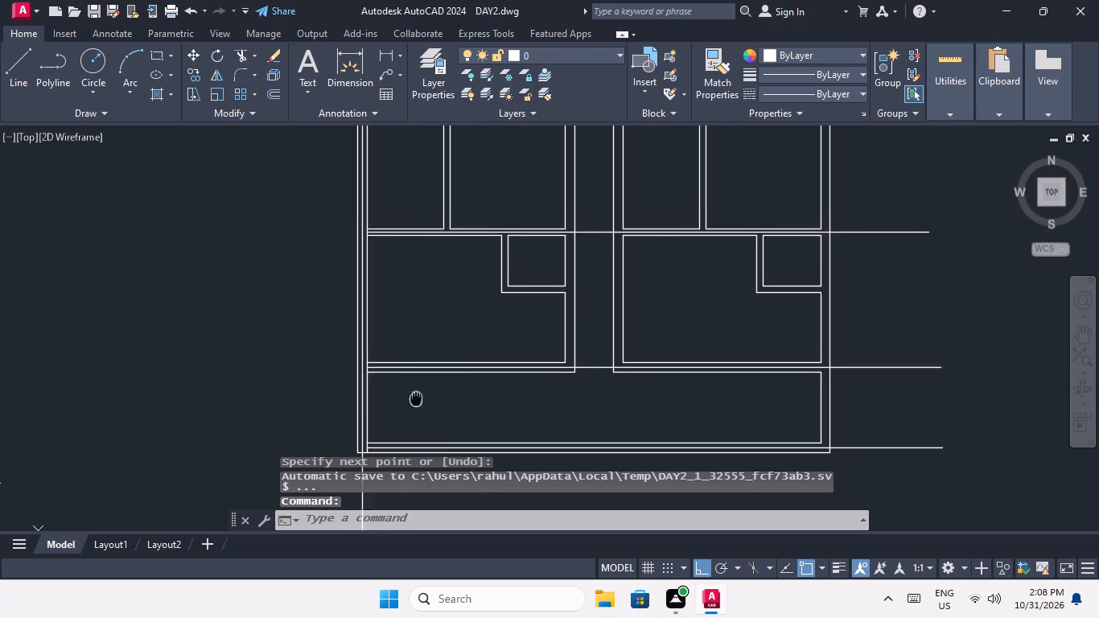
middle_drag(416, 398, 350, 414)
middle_drag(426, 380, 325, 461)
scroll(368, 363, down, 2)
middle_drag(394, 314, 375, 475)
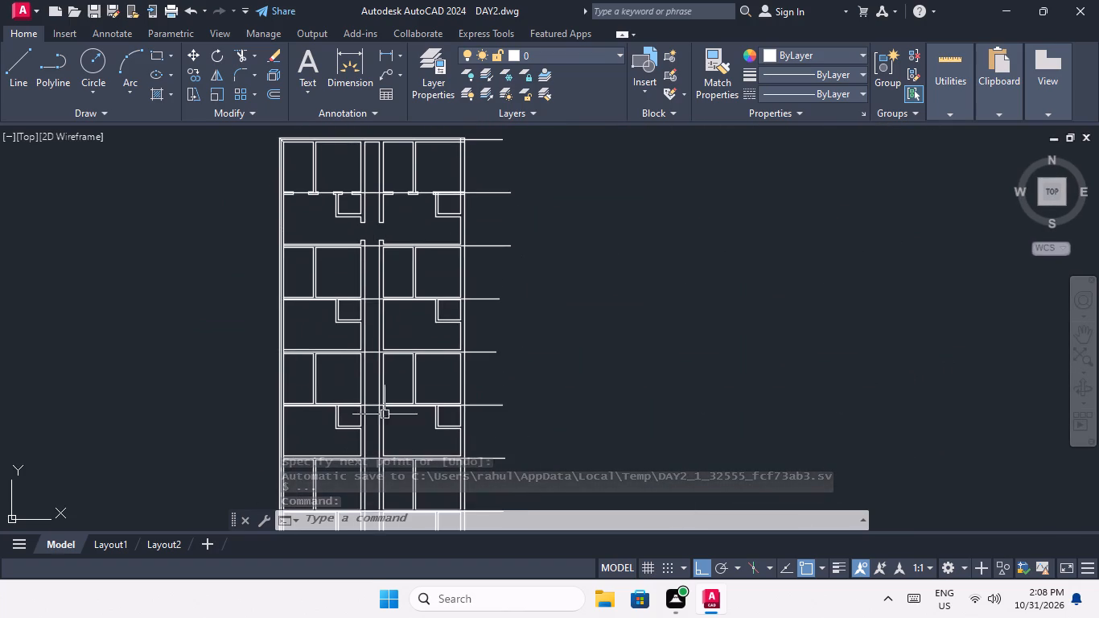
middle_drag(383, 344, 382, 397)
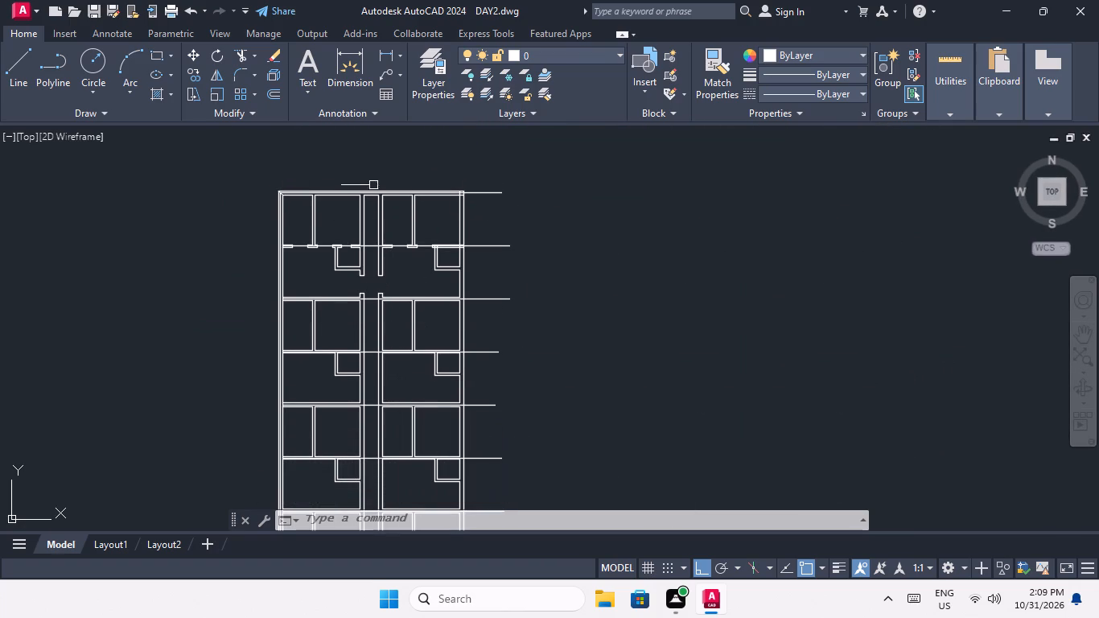
scroll(365, 191, up, 2)
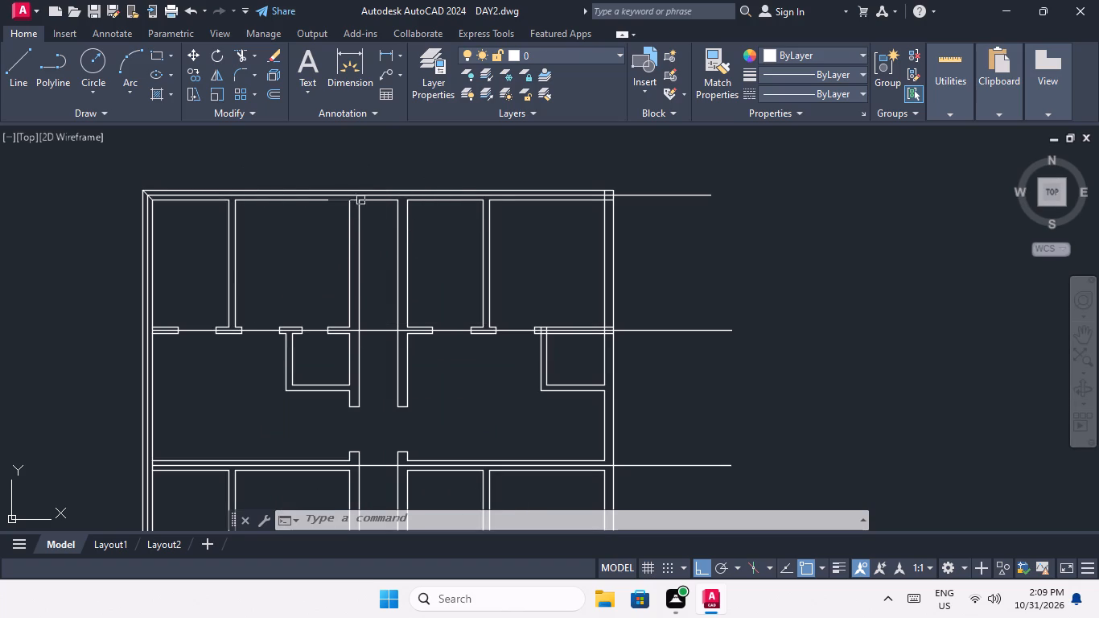
key(space)
scroll(490, 202, up, 4)
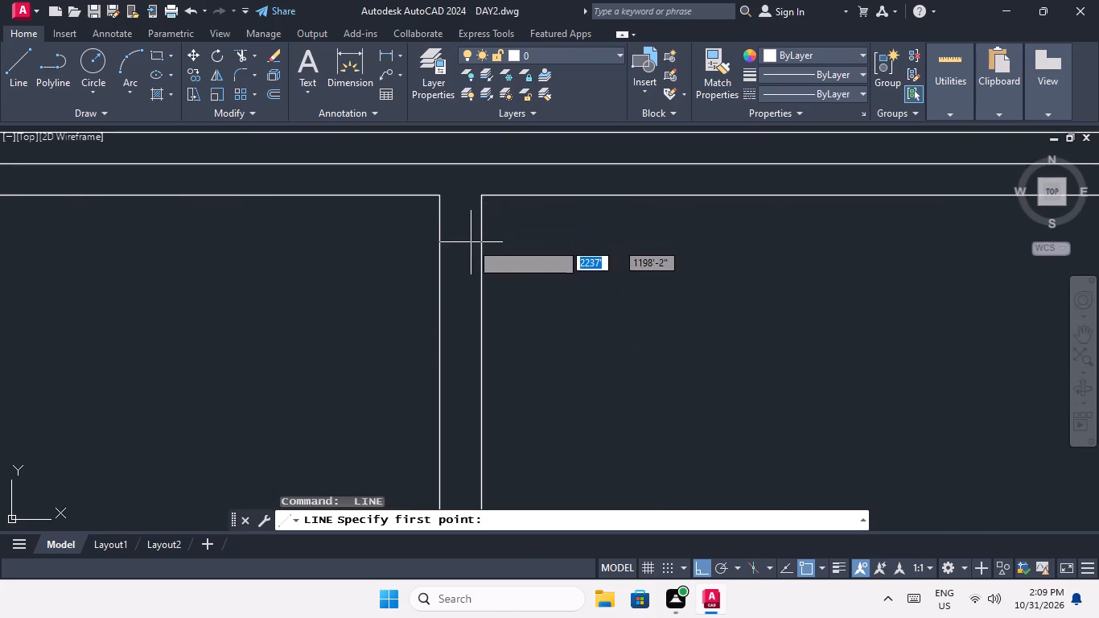
middle_drag(442, 264, 279, 347)
click(271, 278)
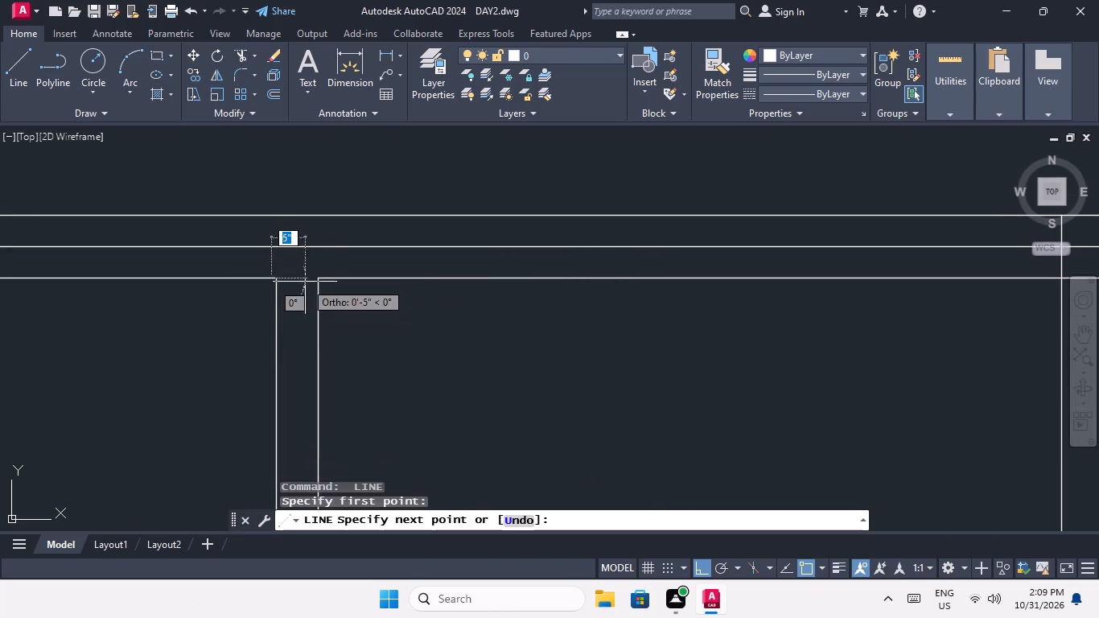
key(space)
key(space)
click(275, 277)
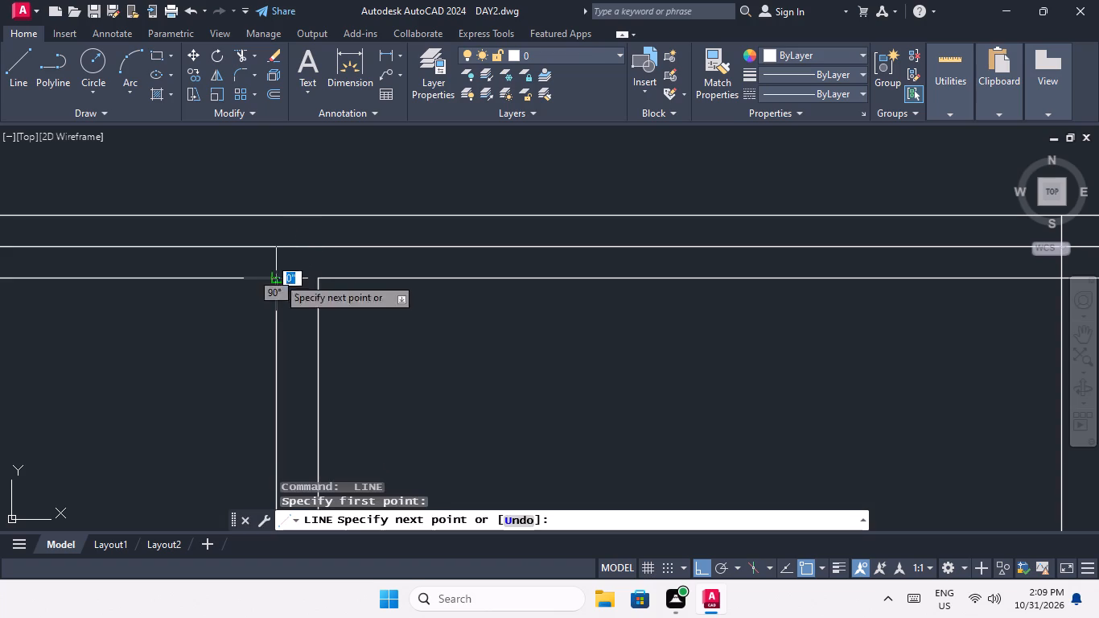
click(321, 275)
key(space)
Draw a vertical centre line from that short line's midpoint down through the right-hand units' partitions to below the bottom outer wall.
key(space)
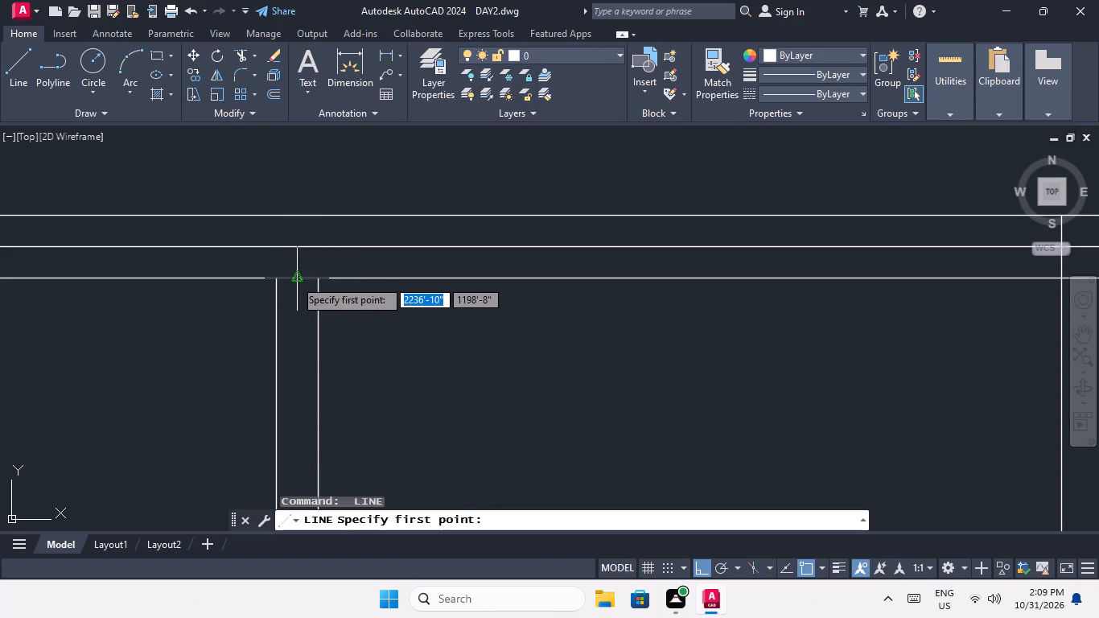
click(294, 279)
scroll(295, 270, down, 4)
middle_drag(300, 337, 286, 258)
scroll(288, 279, down, 3)
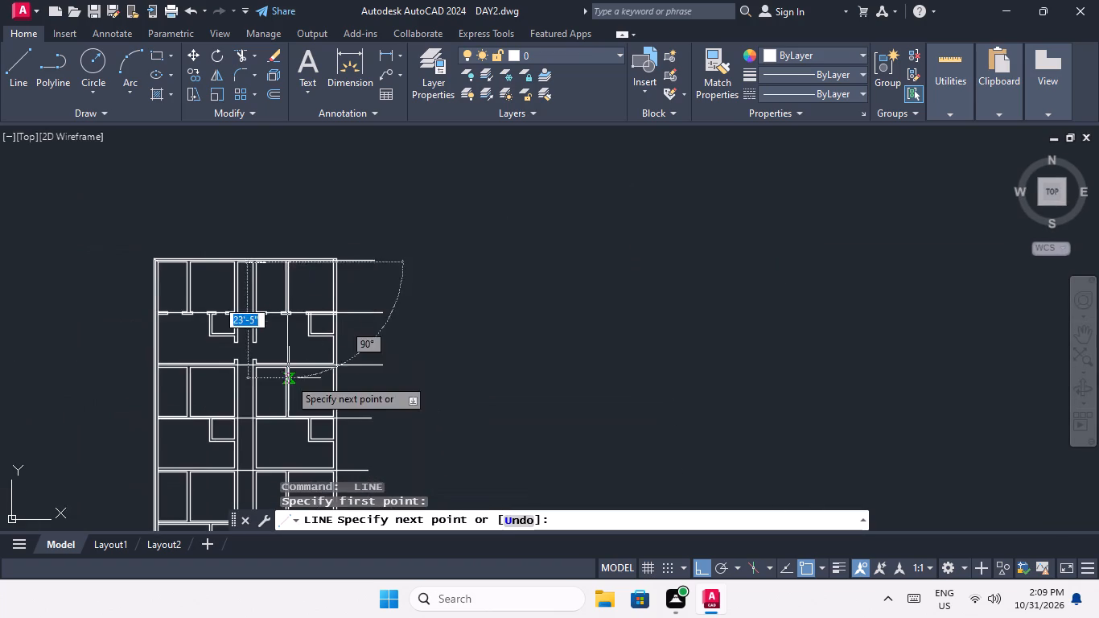
middle_drag(289, 378, 290, 267)
middle_drag(289, 389, 284, 257)
middle_drag(275, 447, 274, 365)
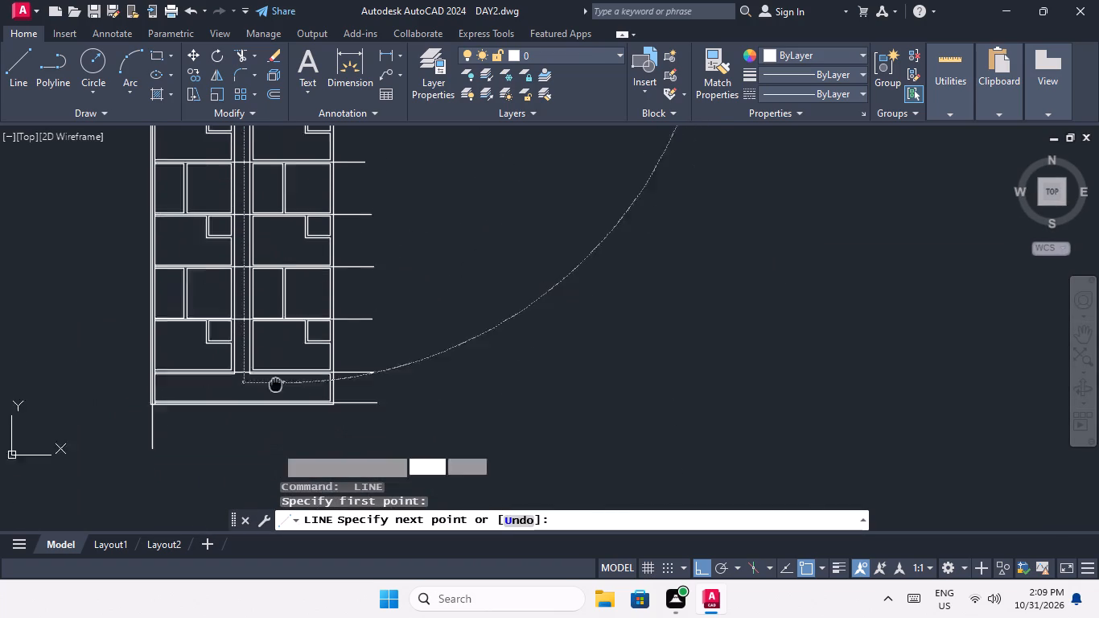
middle_drag(274, 365, 272, 330)
scroll(282, 393, up, 3)
click(275, 383)
key(space)
Draw a diagonal line across the plan's upper-right wall corner, from the inner corner to the outer corner.
middle_drag(411, 357, 413, 463)
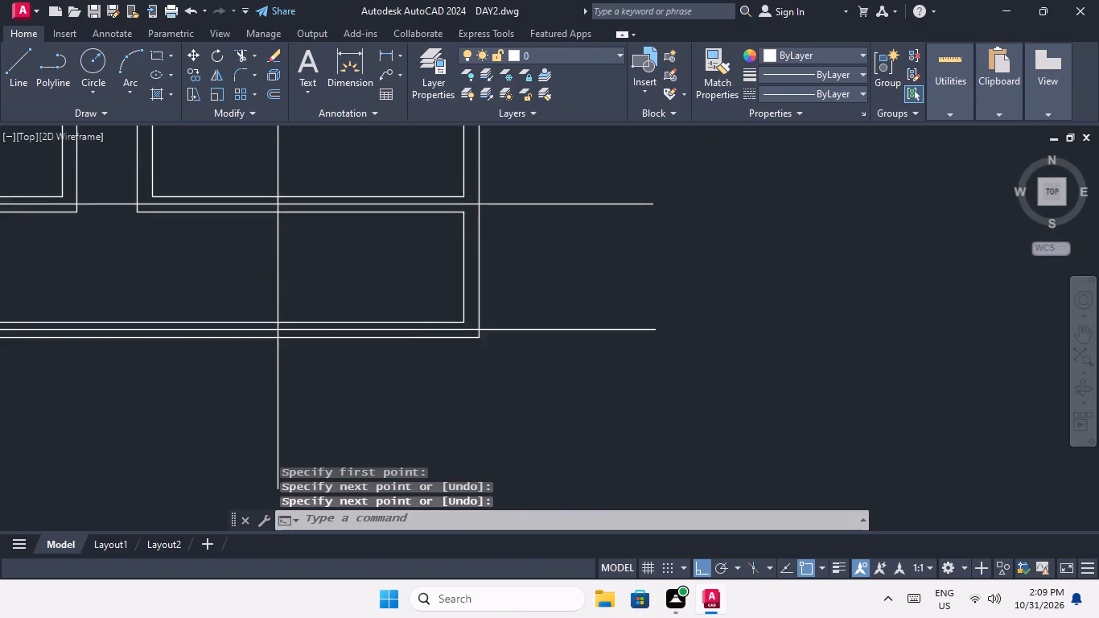
scroll(430, 362, down, 4)
middle_drag(480, 255, 480, 382)
key(space)
scroll(438, 208, up, 2)
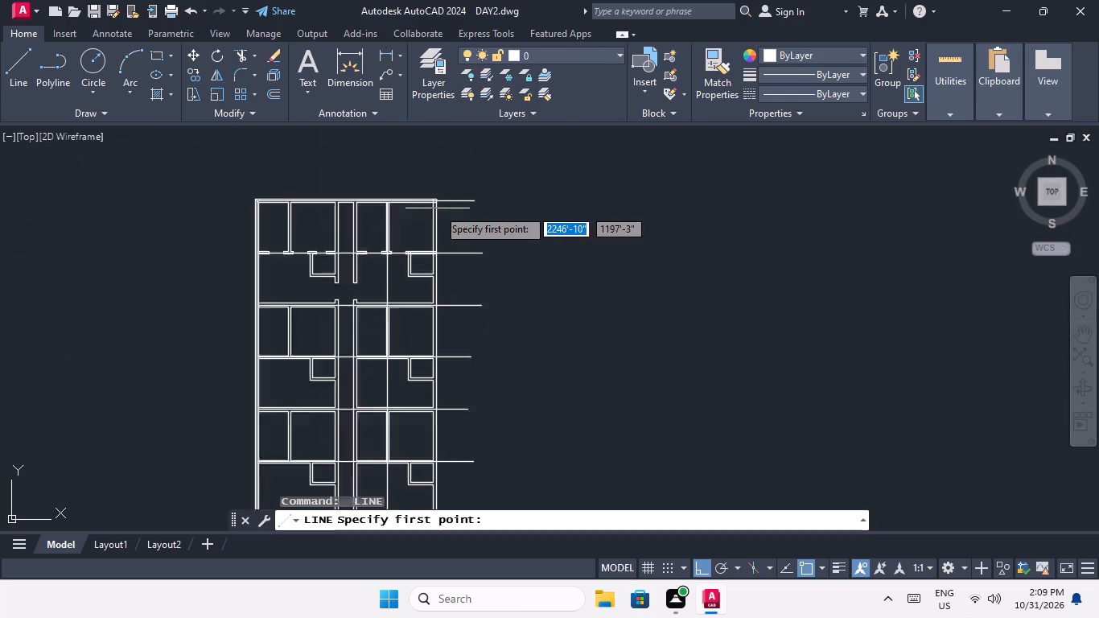
scroll(438, 208, up, 4)
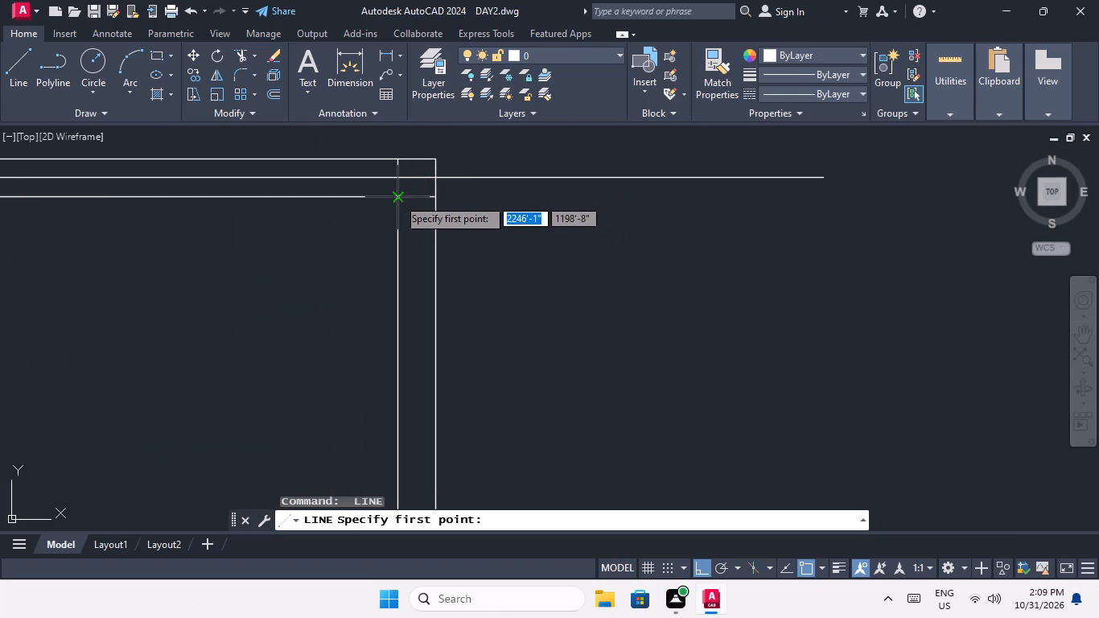
drag(397, 198, 411, 186)
click(435, 160)
key(space)
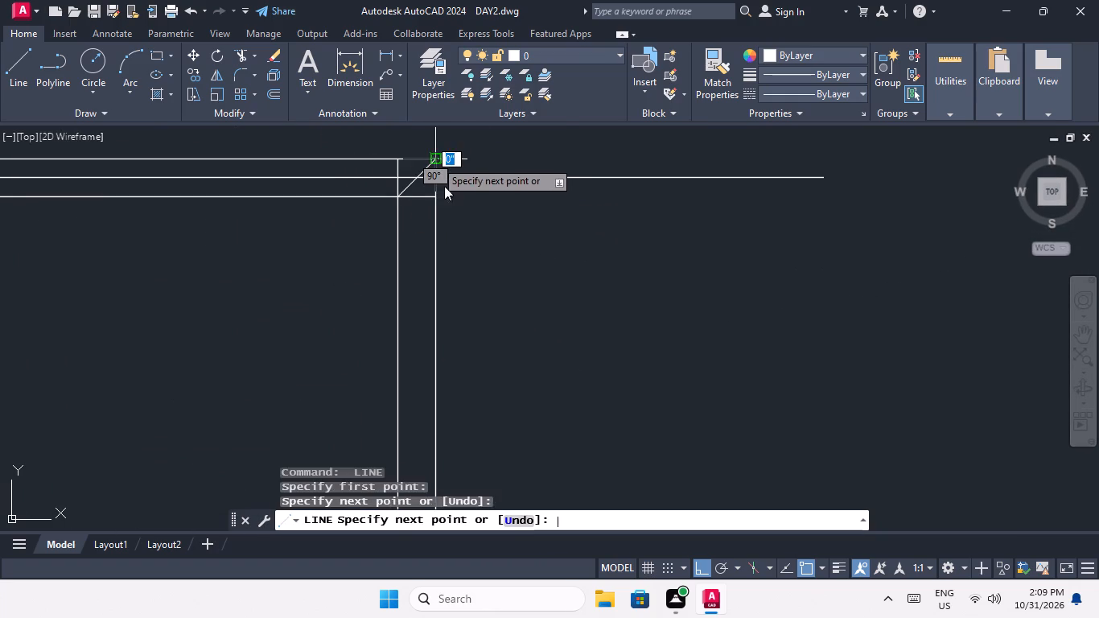
Draw a vertical centre line about 98'-7" long from the upper-right corner diagonal's midpoint down the right outer wall, past the bottom wall.
key(space)
click(416, 179)
middle_drag(444, 352, 431, 269)
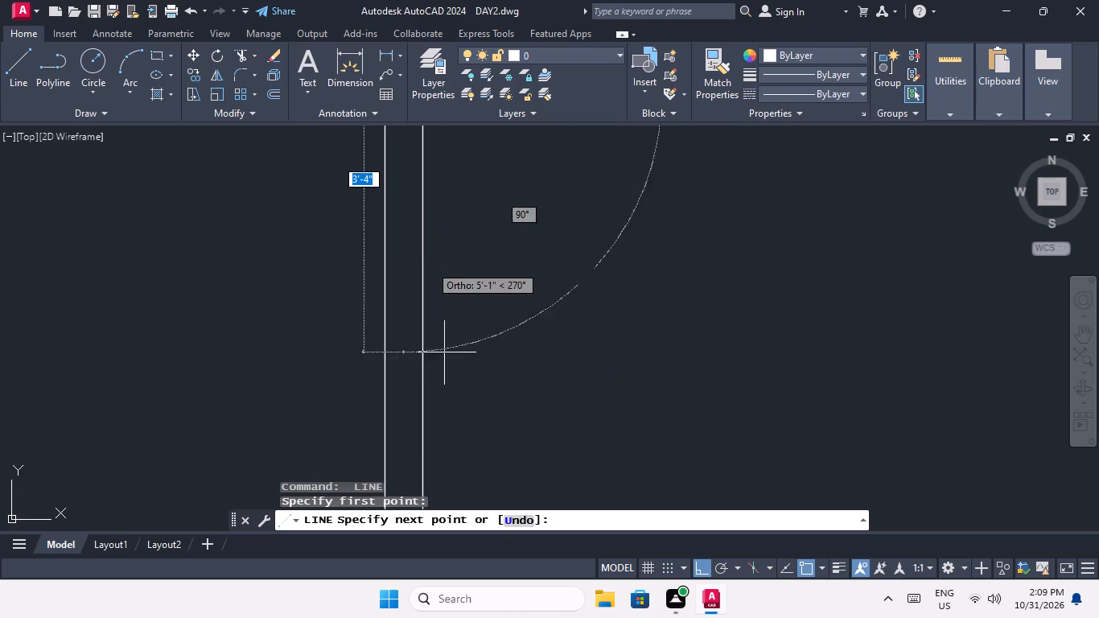
scroll(430, 267, down, 3)
middle_drag(439, 405, 415, 253)
scroll(427, 334, down, 2)
middle_drag(422, 360, 406, 160)
middle_drag(414, 323, 350, 50)
scroll(323, 216, up, 2)
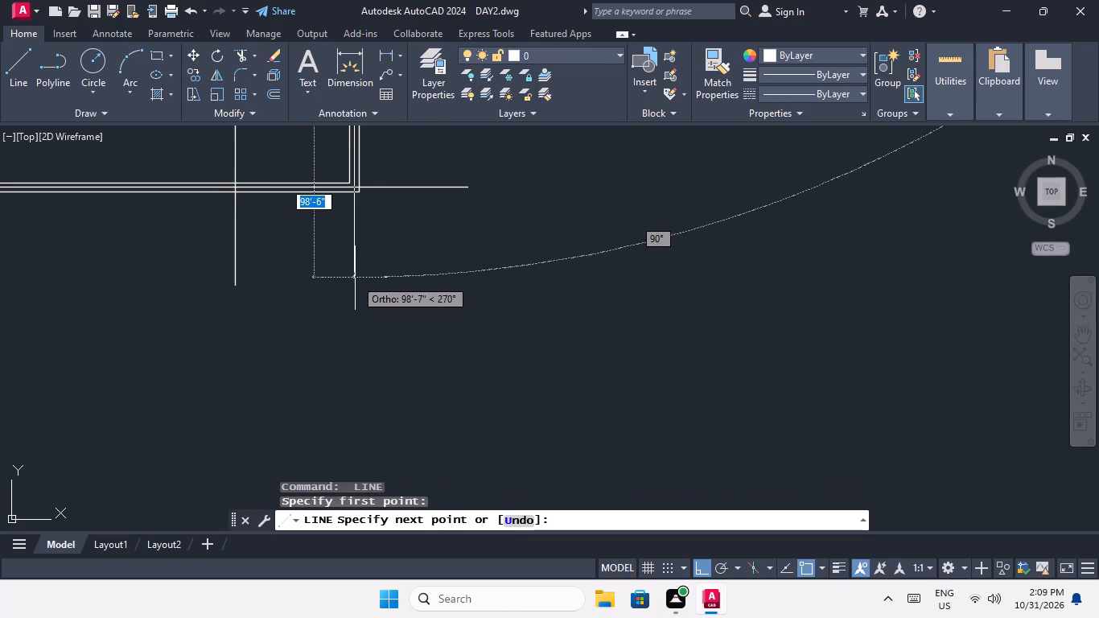
click(355, 278)
key(space)
Draw a short horizontal line across the upper end of the left-hand top unit's vertical partition wall, joining its two corners.
middle_drag(372, 280, 459, 412)
scroll(450, 316, down, 2)
middle_drag(391, 306, 378, 409)
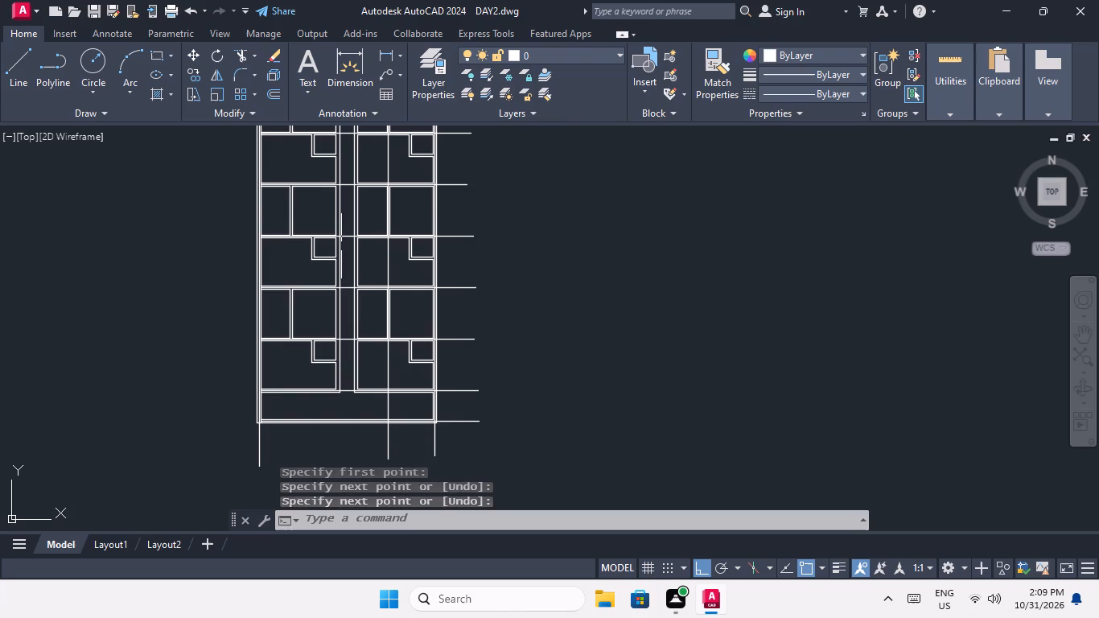
middle_drag(340, 300, 336, 381)
middle_drag(338, 327, 334, 468)
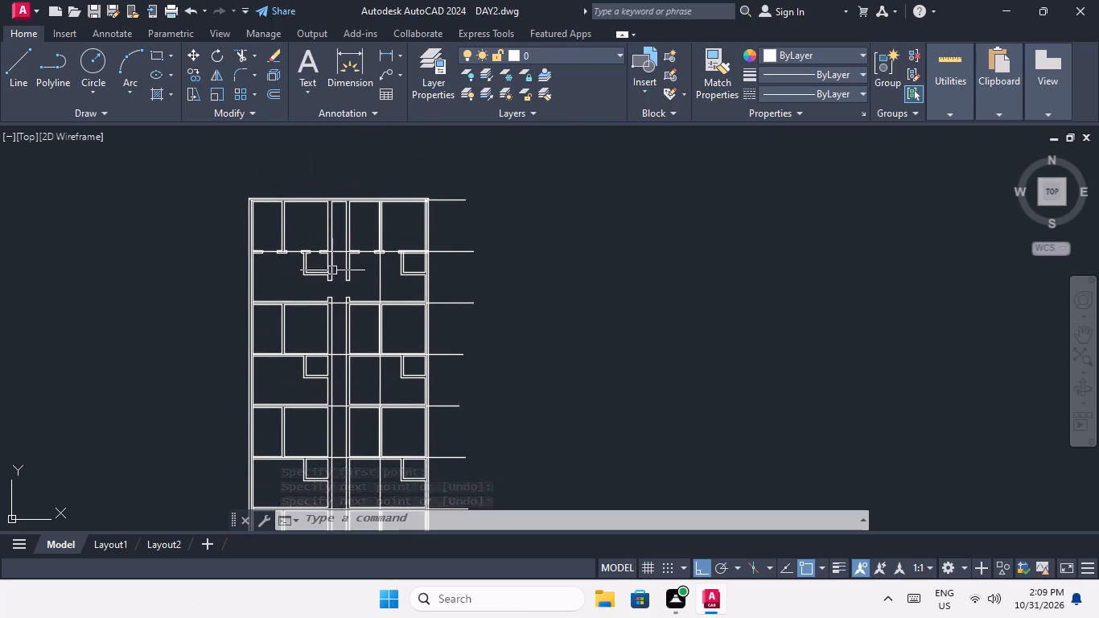
scroll(322, 210, up, 2)
middle_drag(312, 214, 385, 226)
scroll(275, 193, up, 3)
key(space)
click(331, 228)
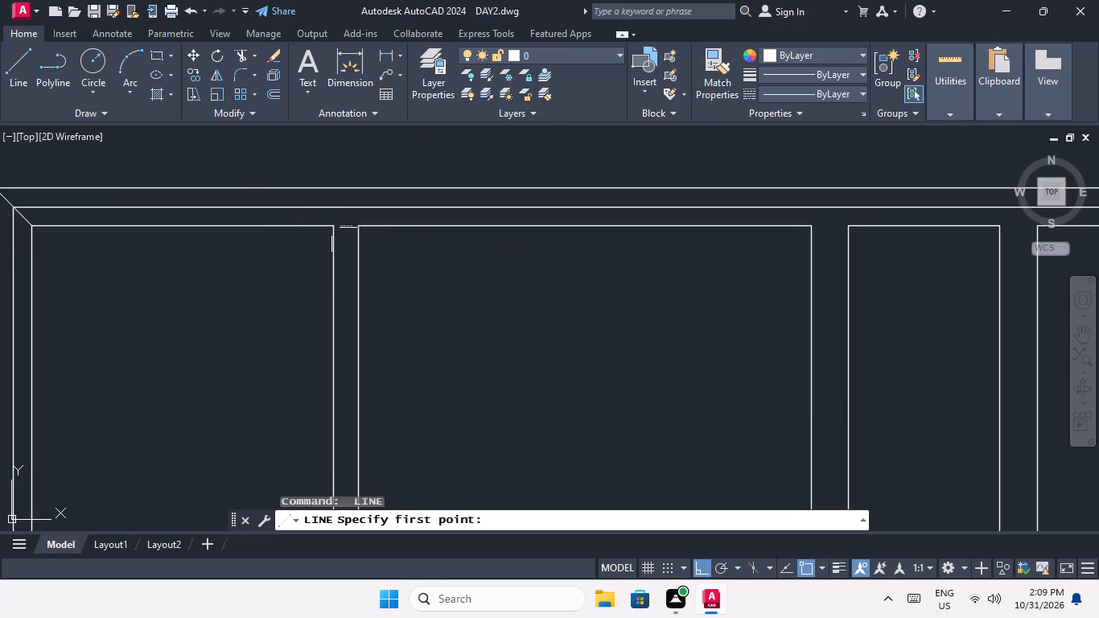
scroll(355, 234, up, 3)
click(367, 204)
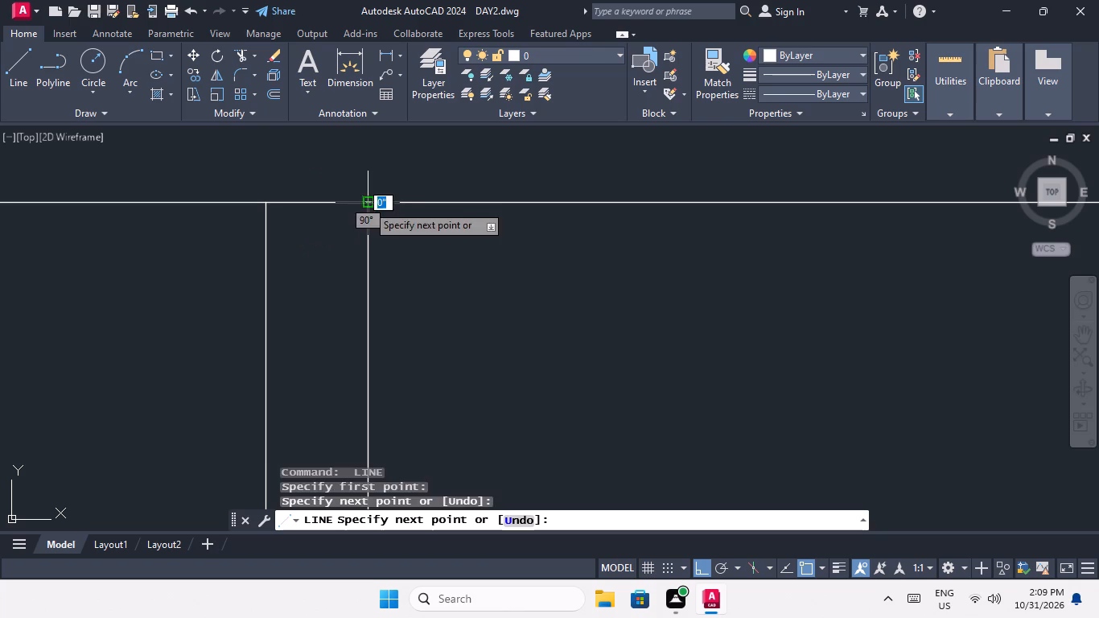
key(space)
Draw a vertical centre line from that short line's midpoint down through the left-hand units' partitions to below the bottom outer wall.
key(space)
click(316, 199)
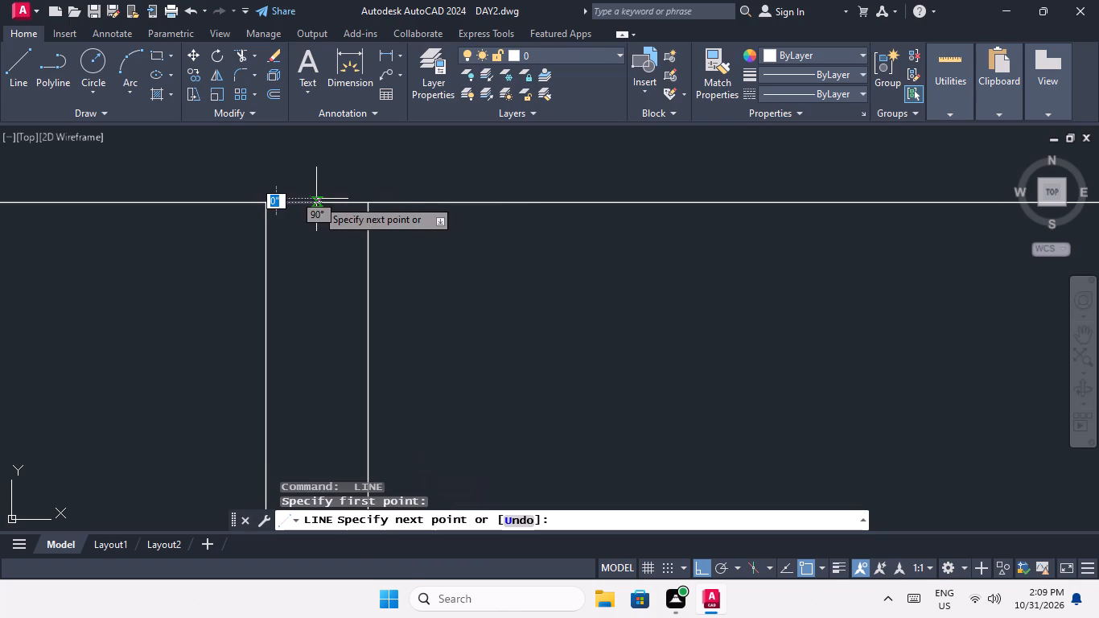
scroll(317, 198, down, 4)
middle_drag(330, 268, 318, 209)
scroll(317, 202, down, 3)
middle_drag(318, 314, 314, 249)
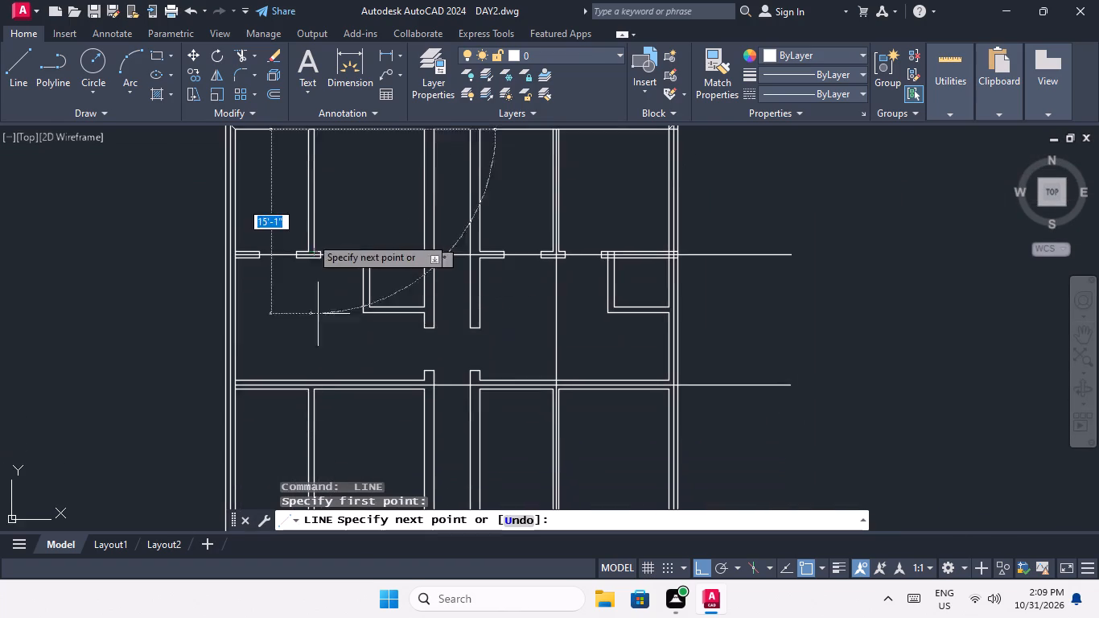
scroll(331, 316, down, 1)
middle_drag(331, 316, 325, 259)
scroll(341, 290, down, 1)
middle_drag(334, 426, 310, 257)
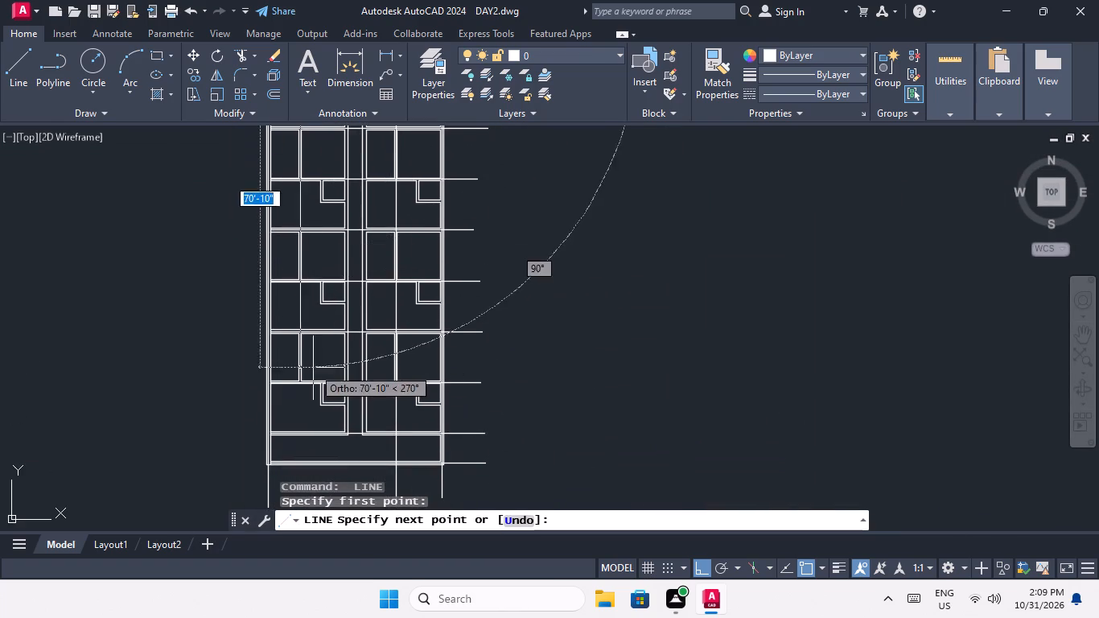
middle_drag(312, 367, 317, 253)
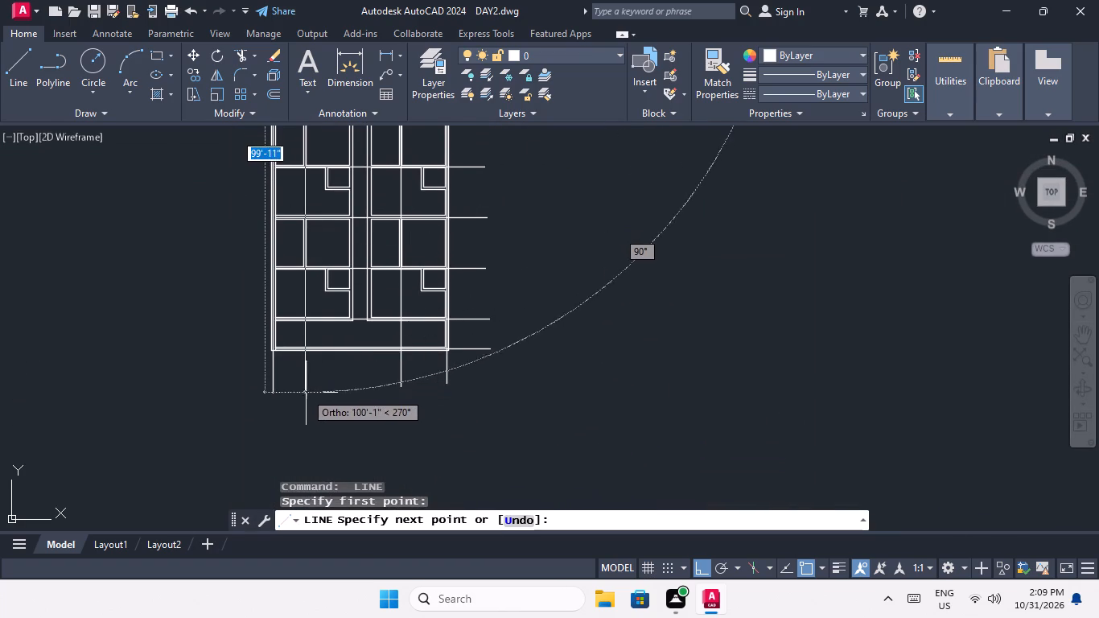
click(303, 384)
key(space)
Draw a short horizontal line across the upper end of the central corridor's left wall, joining its two corners.
middle_drag(339, 382, 374, 385)
scroll(390, 373, down, 3)
middle_drag(268, 375, 275, 376)
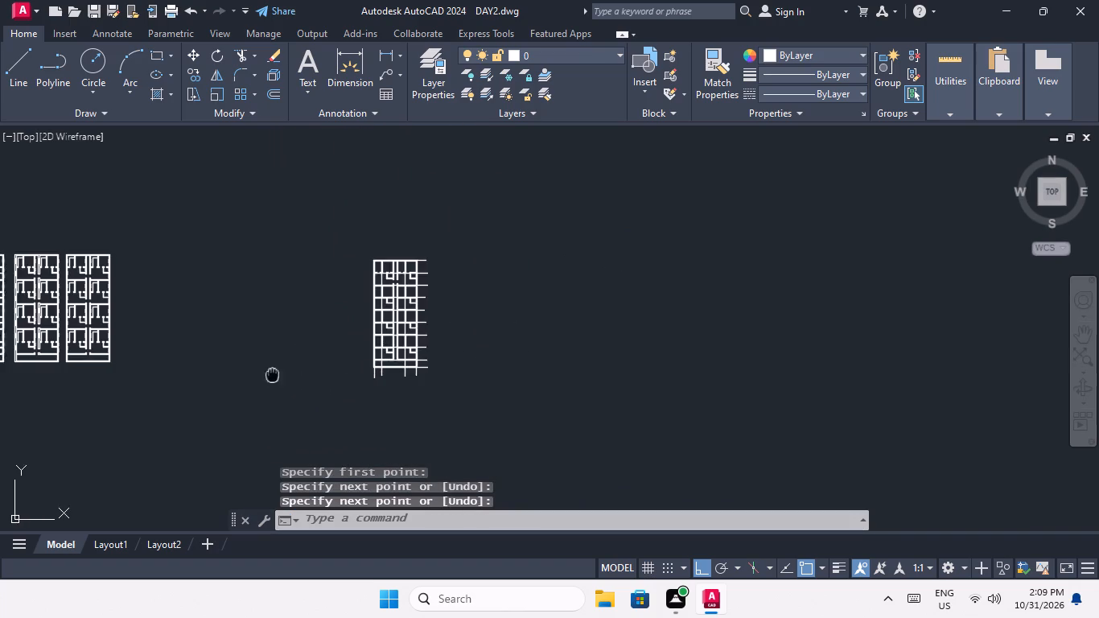
middle_drag(275, 376, 403, 379)
scroll(527, 253, up, 4)
middle_drag(543, 336, 492, 273)
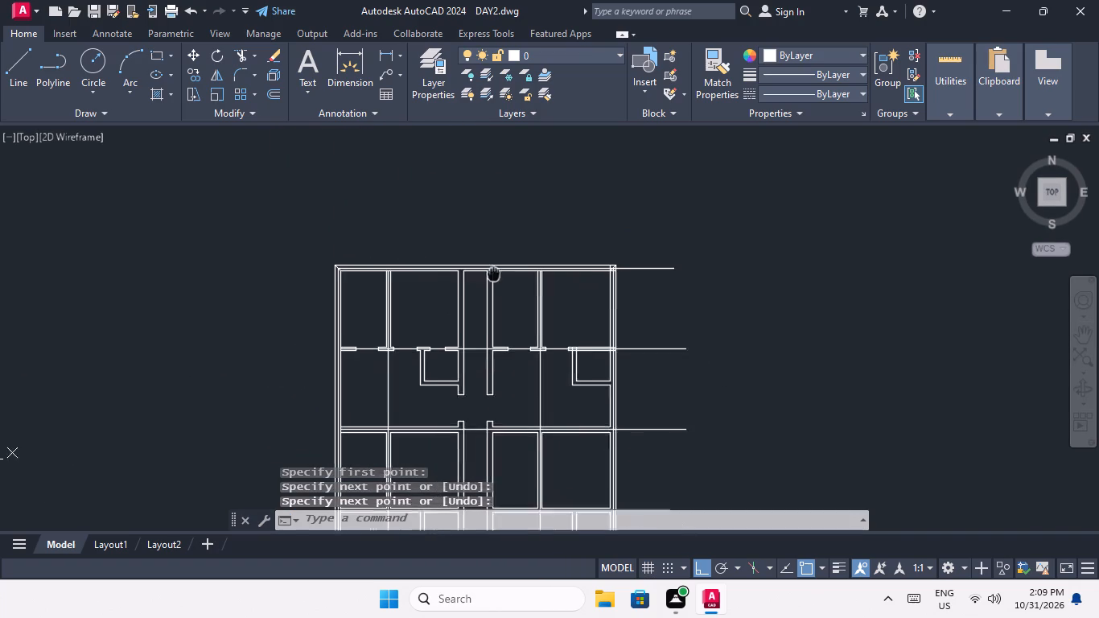
middle_drag(492, 273, 488, 270)
scroll(461, 263, up, 3)
key(space)
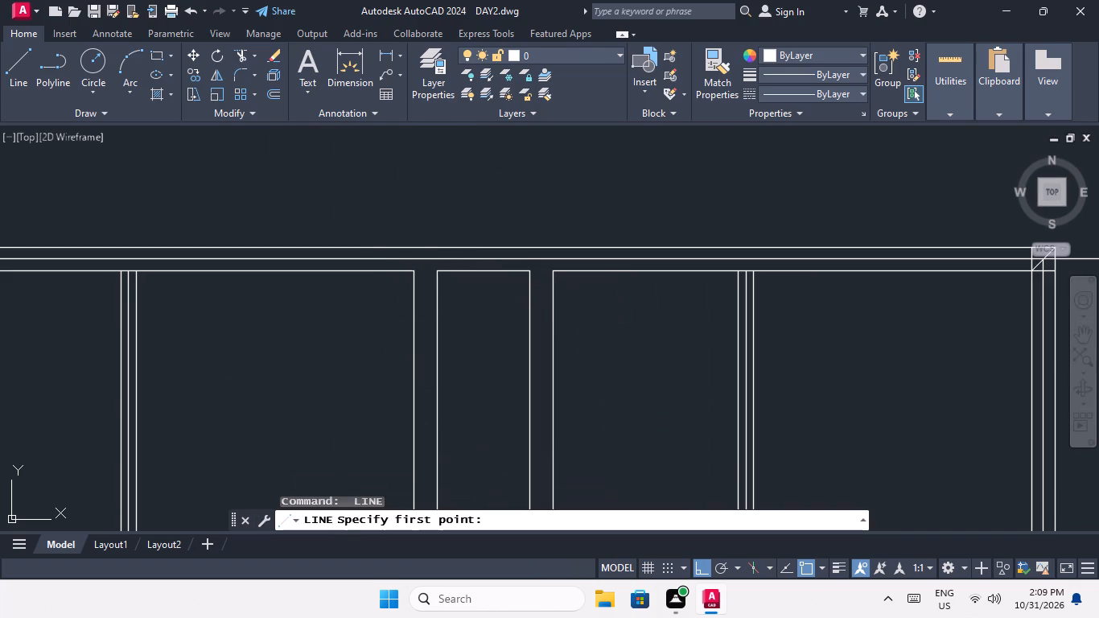
click(413, 268)
scroll(441, 270, up, 3)
click(424, 274)
key(space)
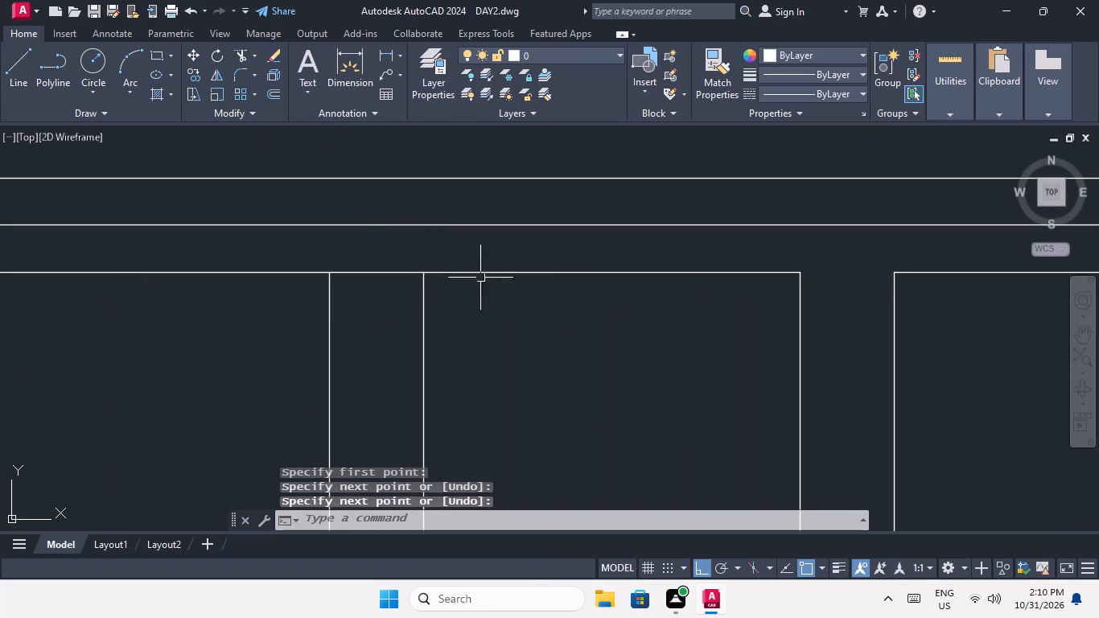
Draw a vertical centre line from that short line's midpoint down through the corridor's left wall to below the bottom outer wall.
key(space)
click(380, 272)
scroll(381, 235, down, 2)
middle_drag(377, 345, 344, 226)
scroll(344, 241, down, 4)
middle_drag(376, 354, 338, 219)
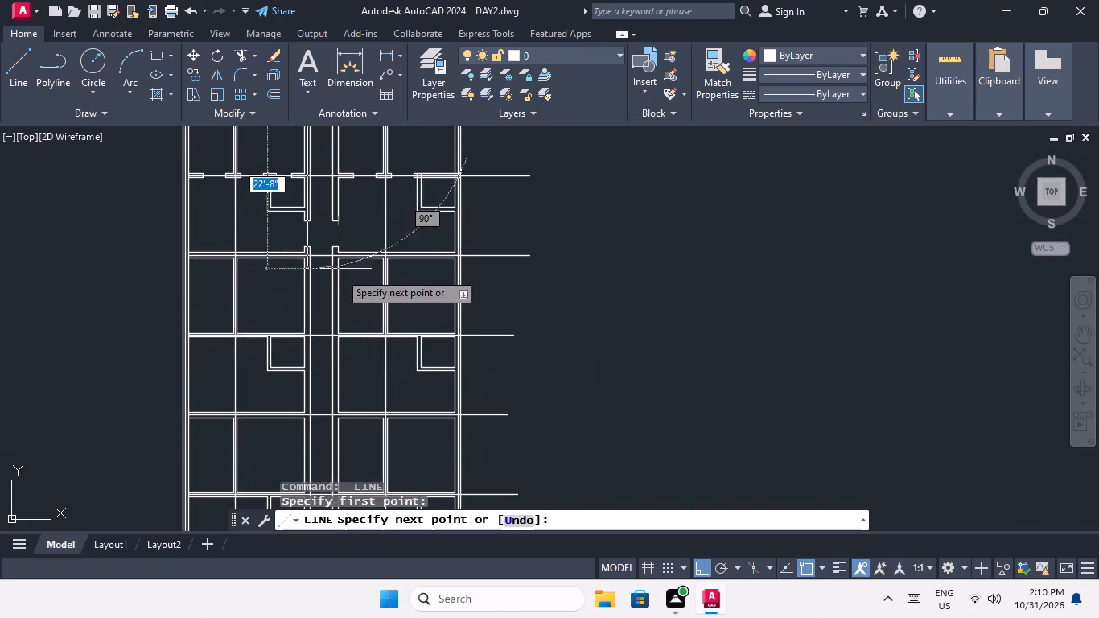
middle_drag(334, 301, 333, 146)
middle_drag(341, 323, 312, 185)
middle_drag(303, 339, 302, 332)
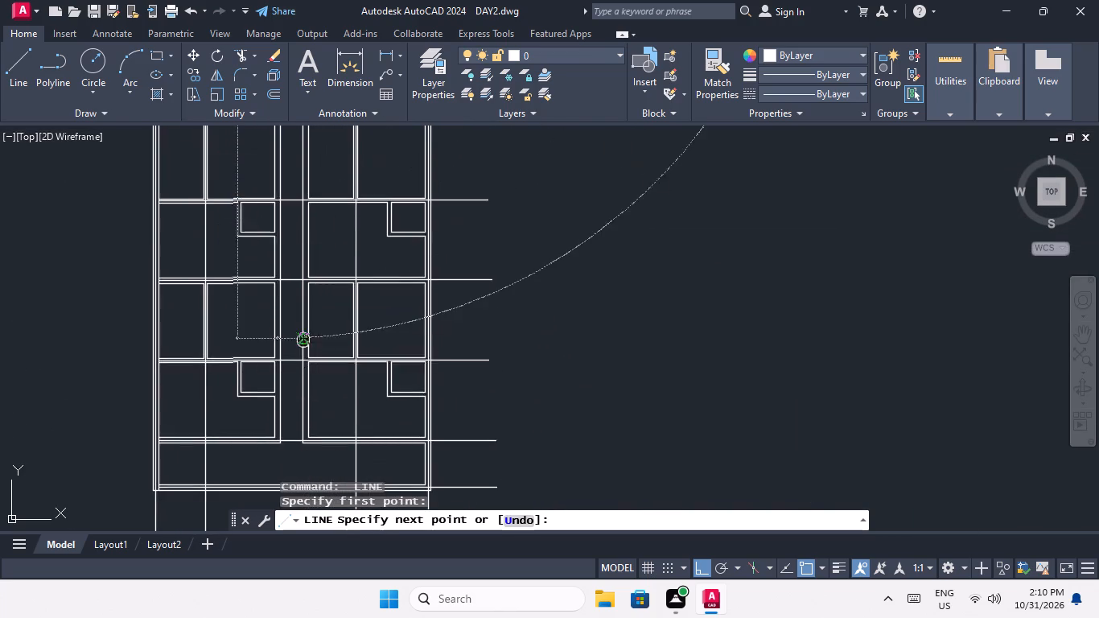
middle_drag(302, 332, 276, 182)
scroll(246, 381, up, 2)
click(249, 385)
key(space)
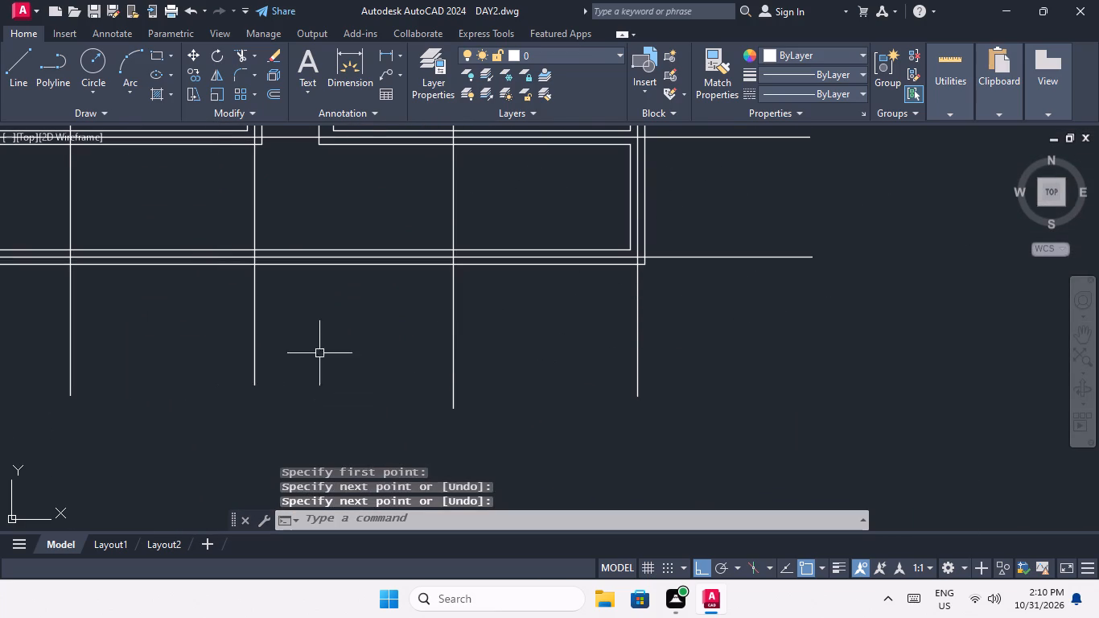
Draw a short horizontal line across the upper end of the central corridor's right wall, joining its two corners.
middle_drag(321, 336, 317, 434)
scroll(336, 368, down, 2)
middle_drag(352, 289, 352, 414)
middle_drag(376, 303, 376, 402)
scroll(376, 392, down, 1)
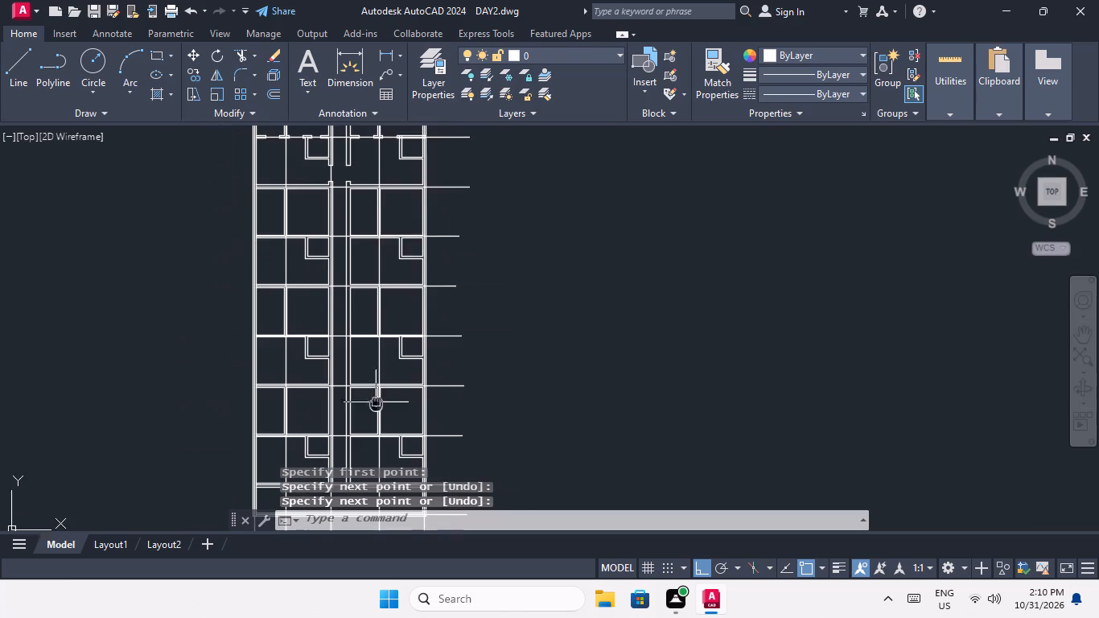
middle_drag(392, 262, 392, 367)
key(space)
scroll(349, 200, up, 4)
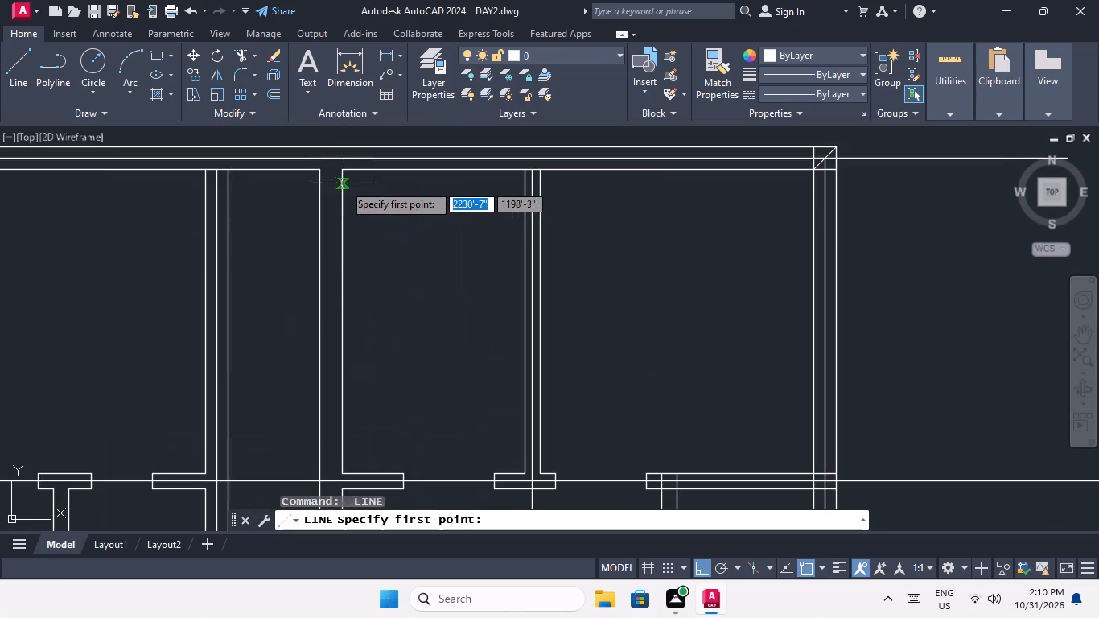
middle_drag(348, 197, 358, 311)
scroll(340, 280, up, 3)
click(298, 292)
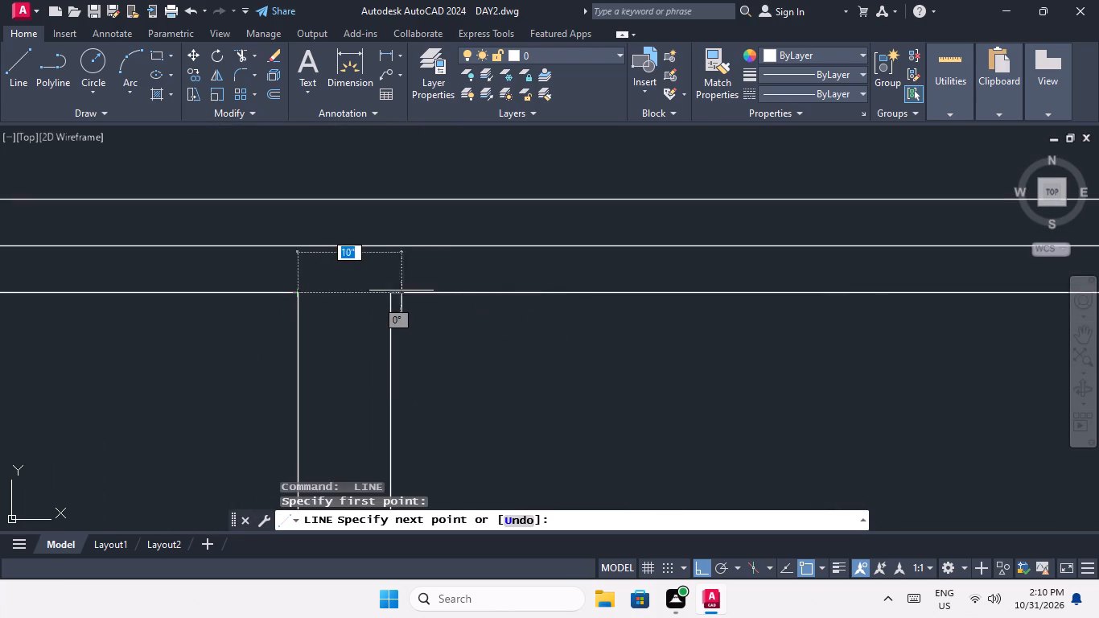
click(393, 293)
key(space)
Draw a vertical centre line from that short line's midpoint down through the corridor's right wall to below the bottom outer wall.
key(space)
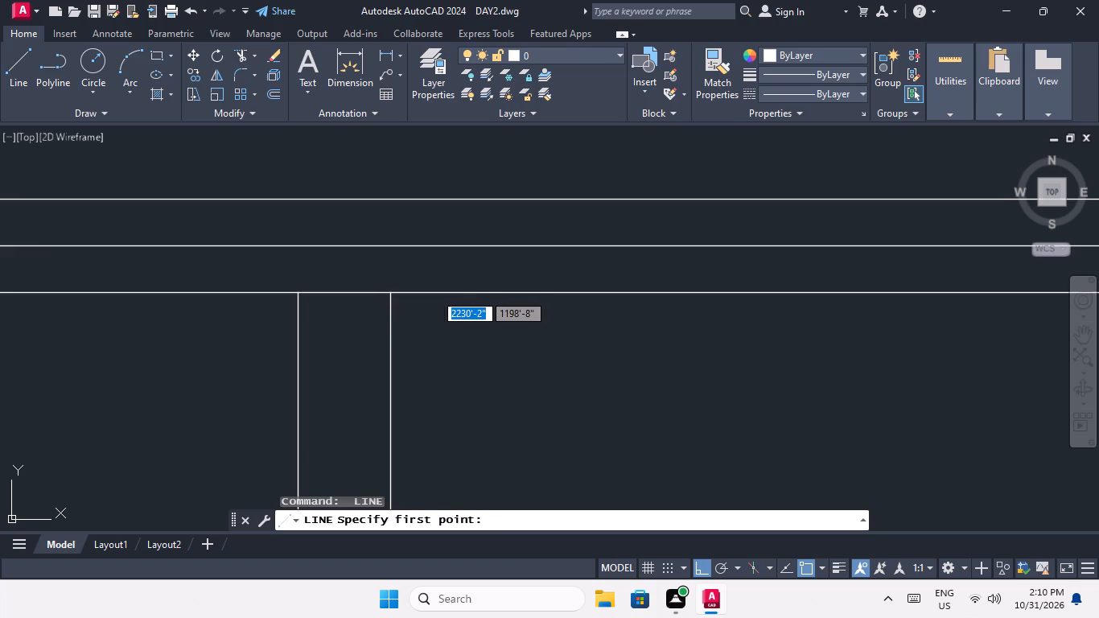
click(342, 293)
scroll(348, 279, down, 3)
middle_drag(361, 350, 331, 253)
scroll(329, 248, down, 4)
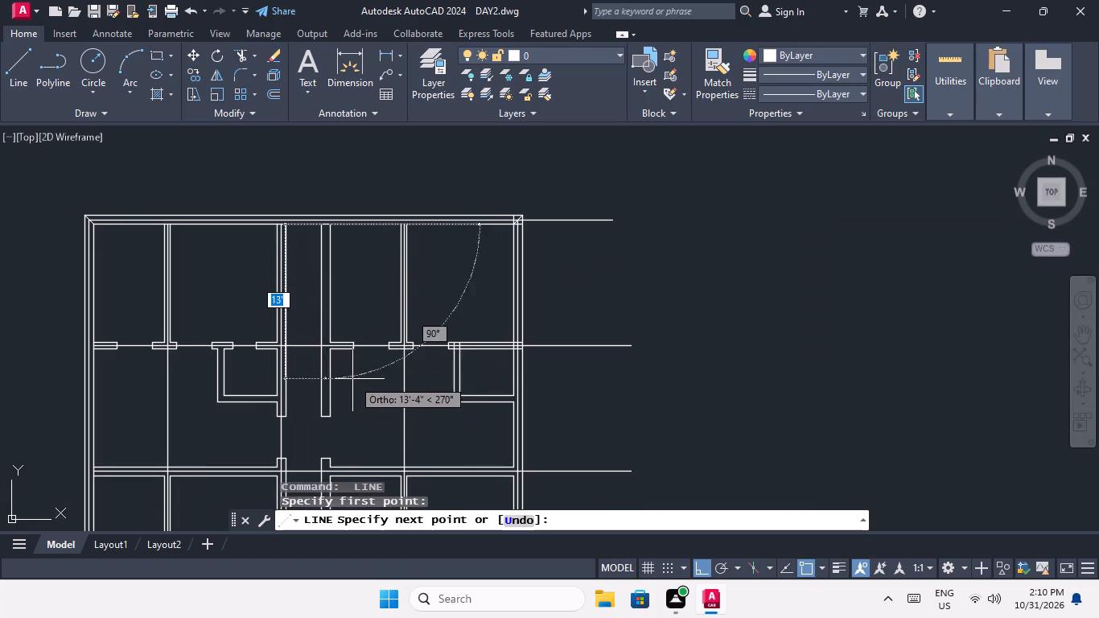
middle_drag(359, 348, 345, 268)
scroll(352, 386, down, 2)
middle_drag(344, 396, 325, 299)
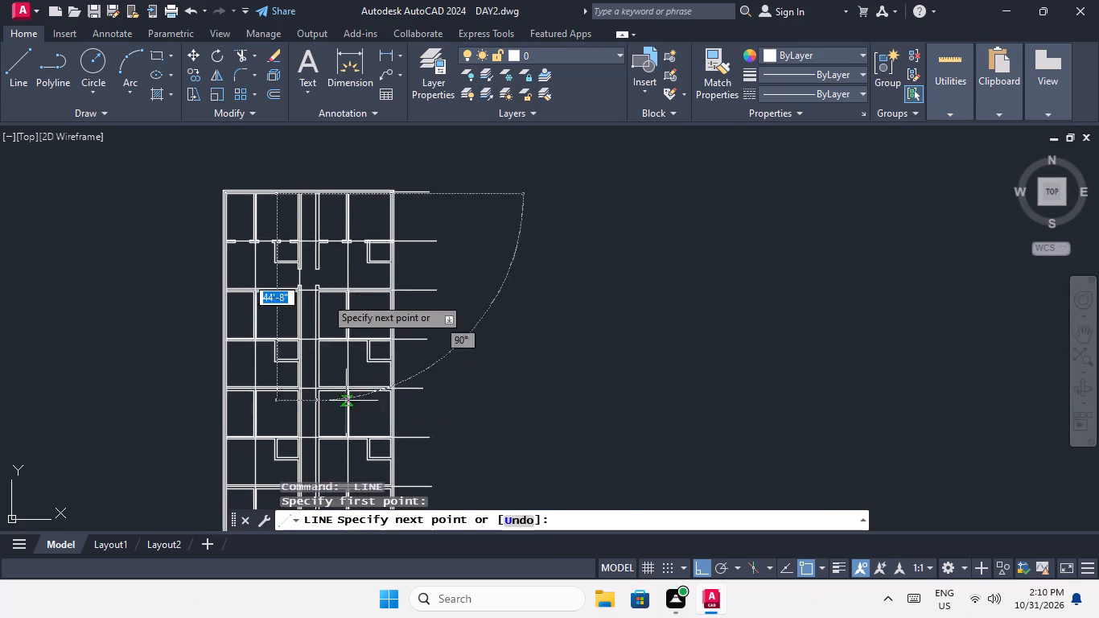
middle_drag(334, 414, 304, 278)
middle_drag(296, 410, 269, 265)
scroll(255, 373, up, 3)
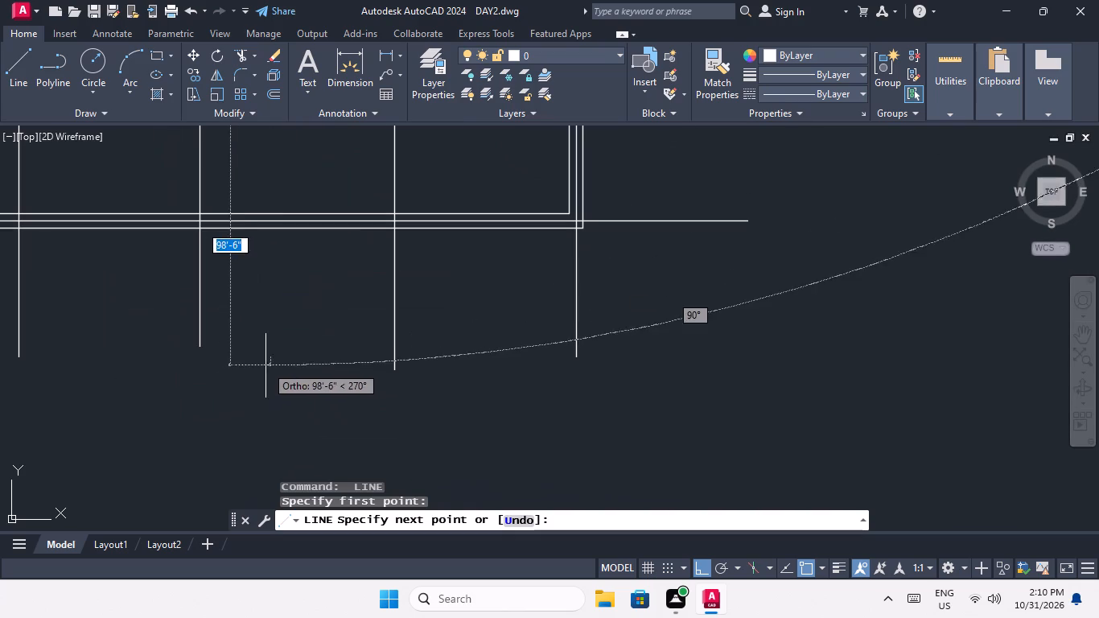
click(278, 349)
key(space)
Save the DAY2.dwg drawing.
scroll(296, 340, down, 2)
middle_drag(296, 358, 294, 478)
scroll(294, 478, down, 1)
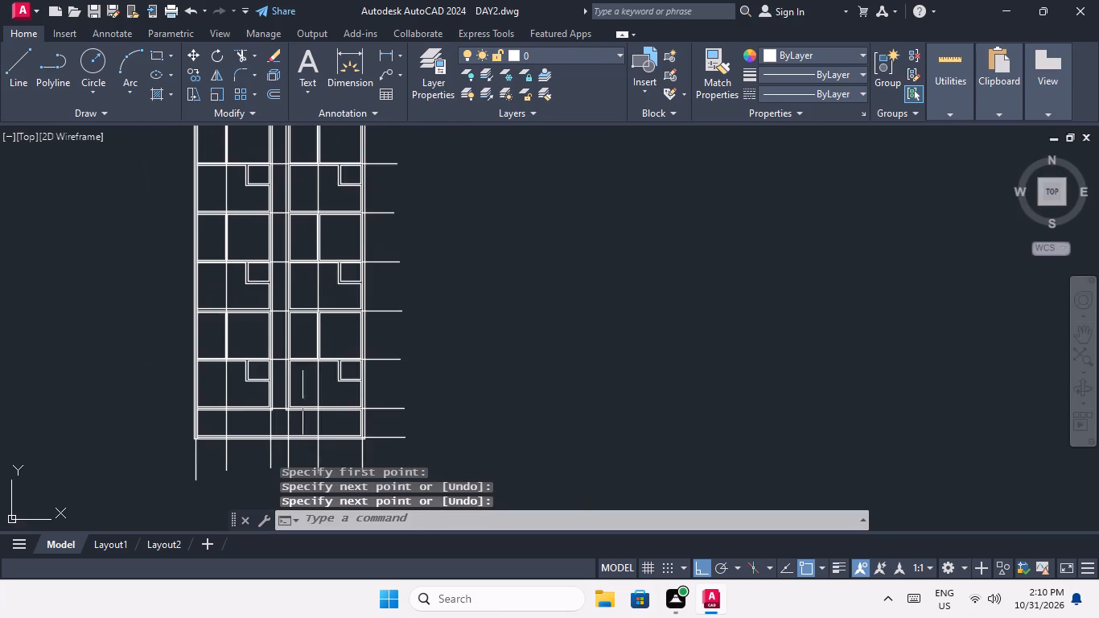
middle_drag(316, 323, 316, 431)
middle_drag(329, 298, 329, 398)
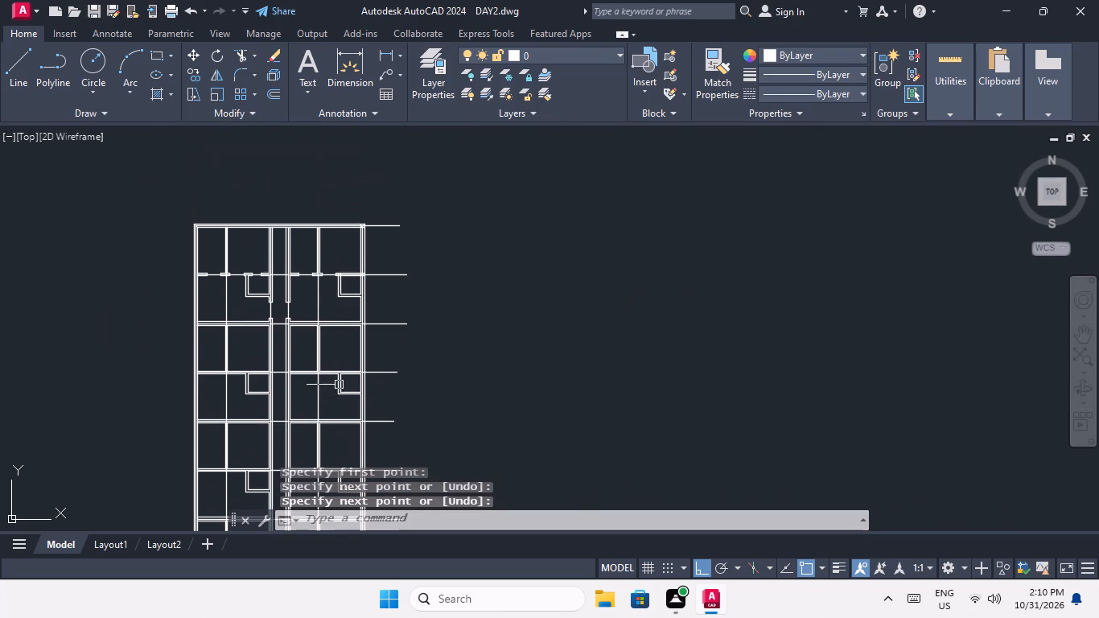
key(ctrl+s)
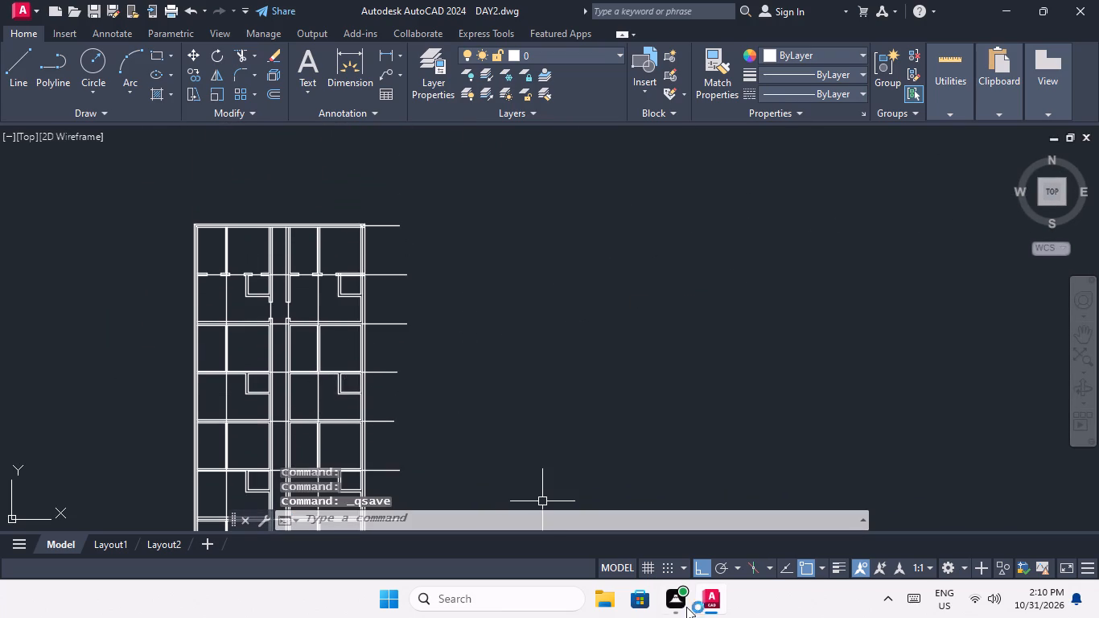
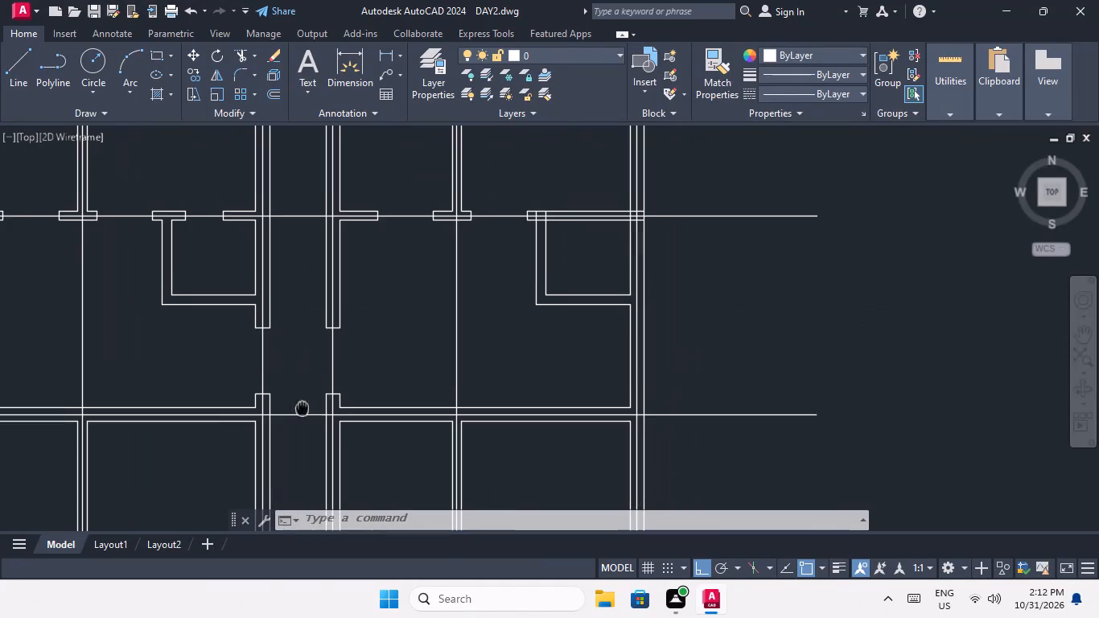
Draw three connected lines in the empty area beside the floor plan: 9" rightward, 12" downward and 9" back leftward.
middle_drag(384, 328, 365, 422)
middle_drag(527, 400, 366, 527)
scroll(577, 346, down, 1)
middle_drag(574, 346, 507, 256)
scroll(550, 245, down, 1)
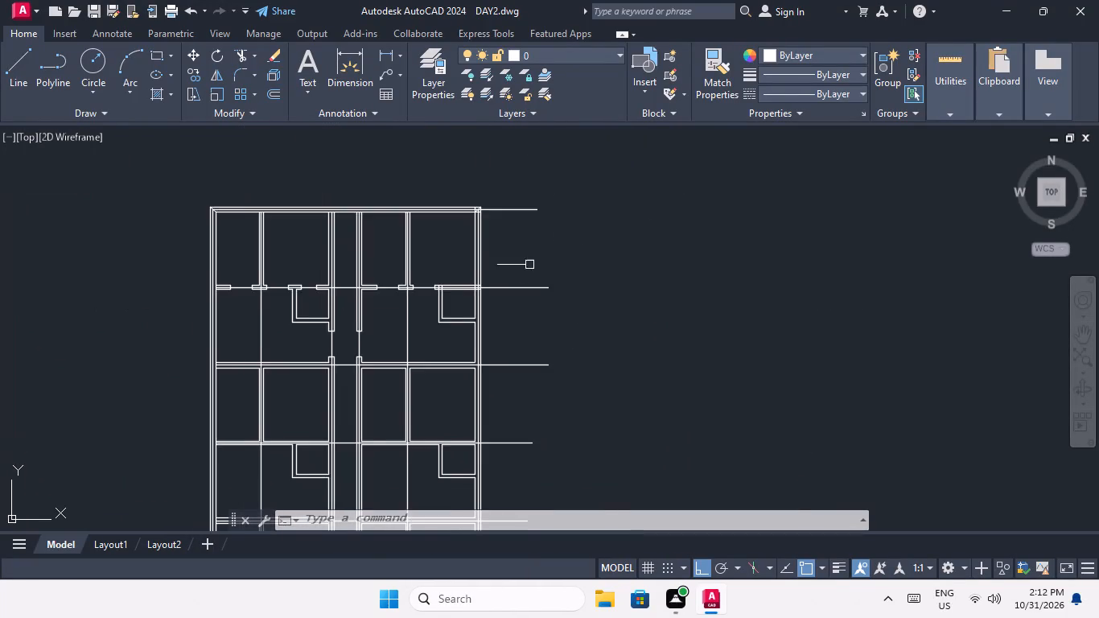
middle_drag(523, 273, 451, 331)
middle_drag(558, 245, 345, 282)
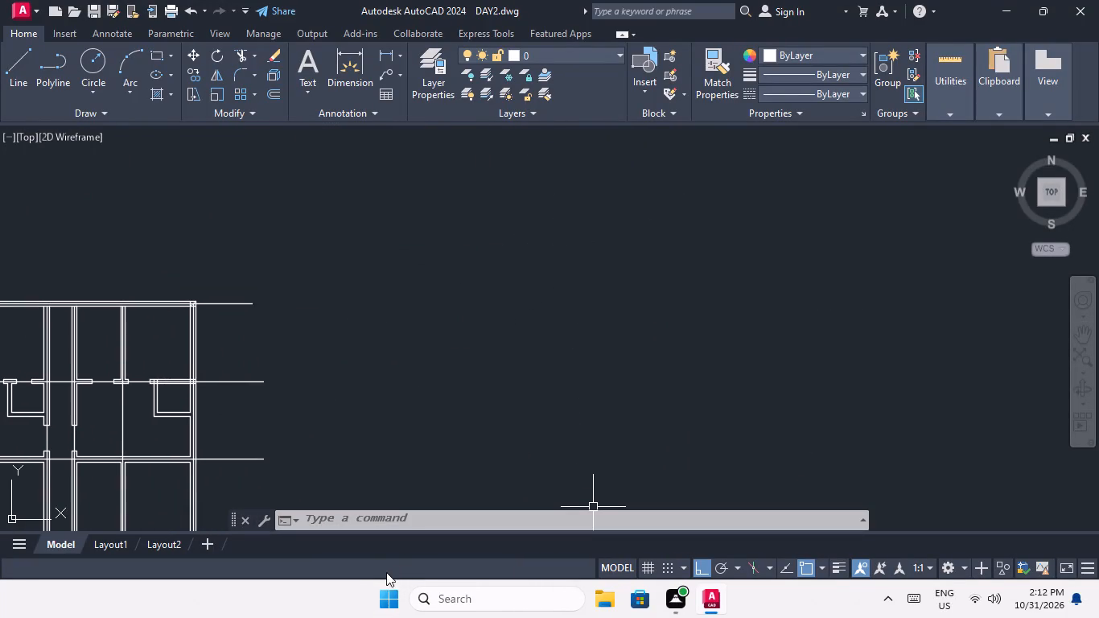
key(l)
key(space)
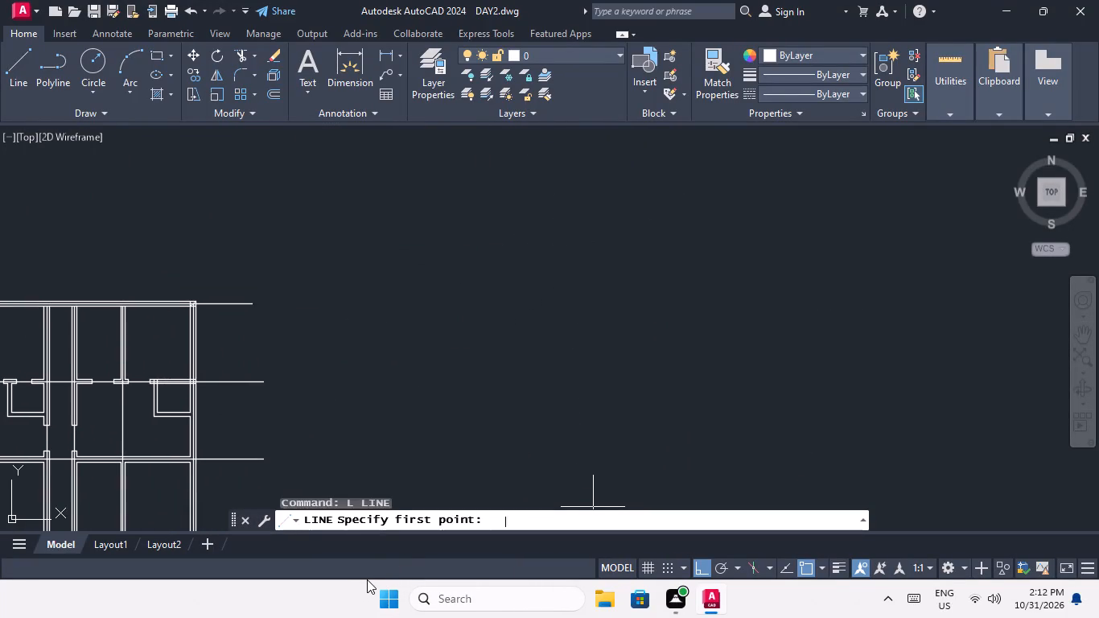
drag(460, 272, 488, 276)
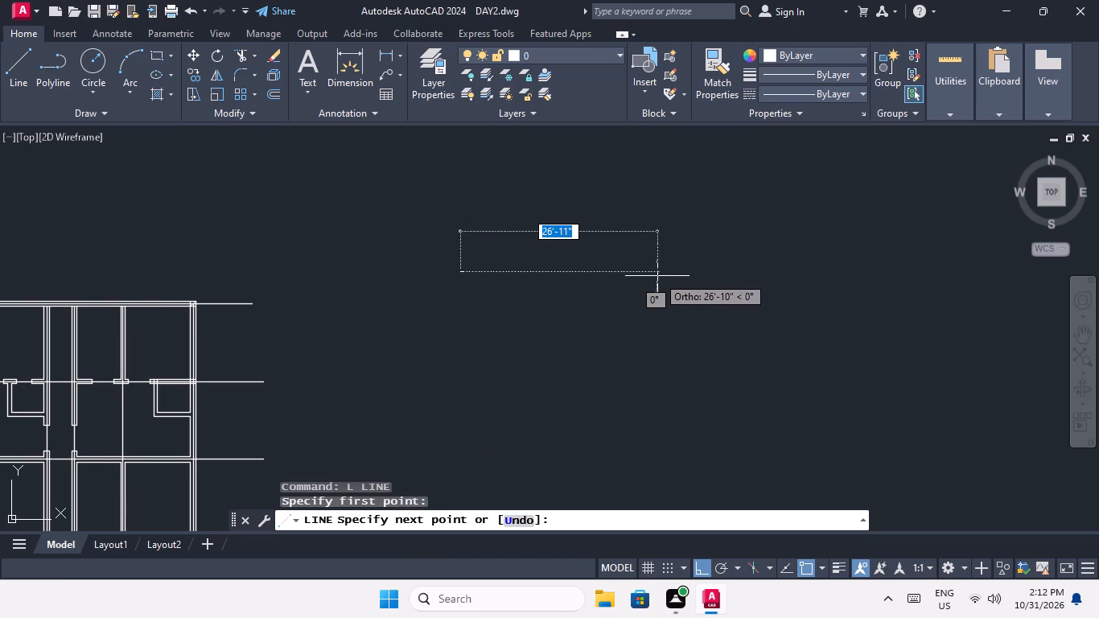
key(9)
key(shift+quotedbl)
key(Return)
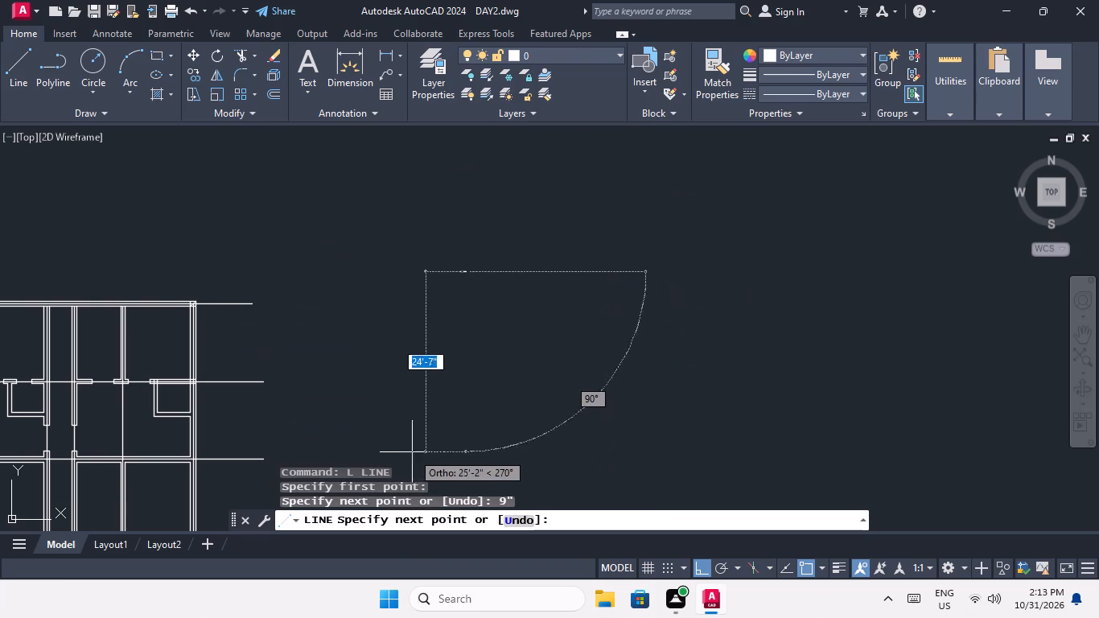
scroll(443, 303, up, 1)
middle_drag(444, 278, 426, 195)
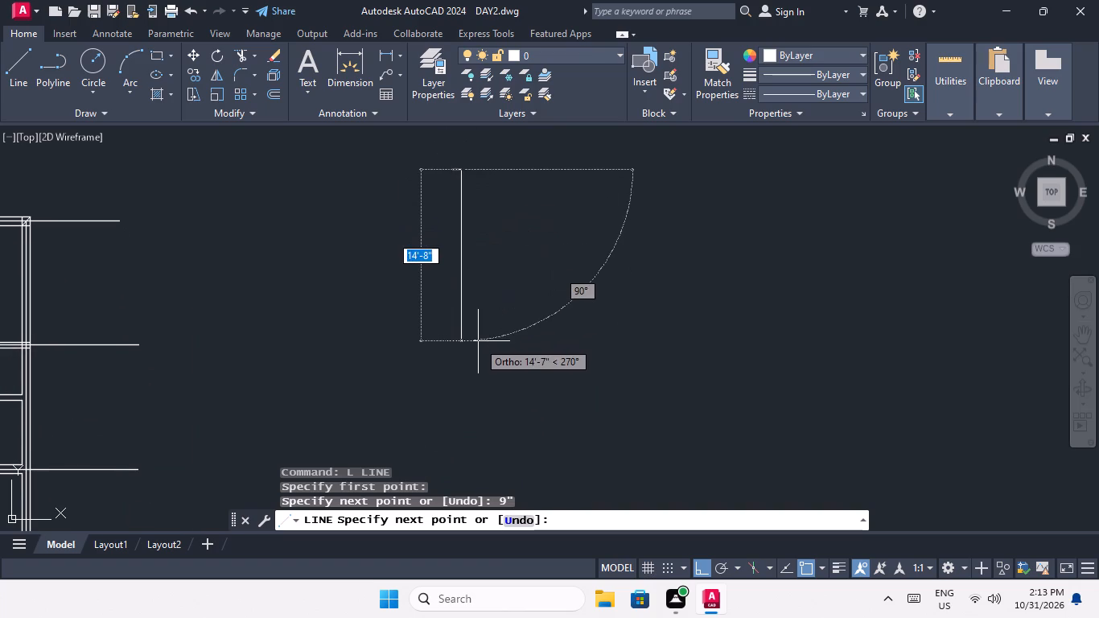
text(12)
key(shift+quotedbl)
key(Return)
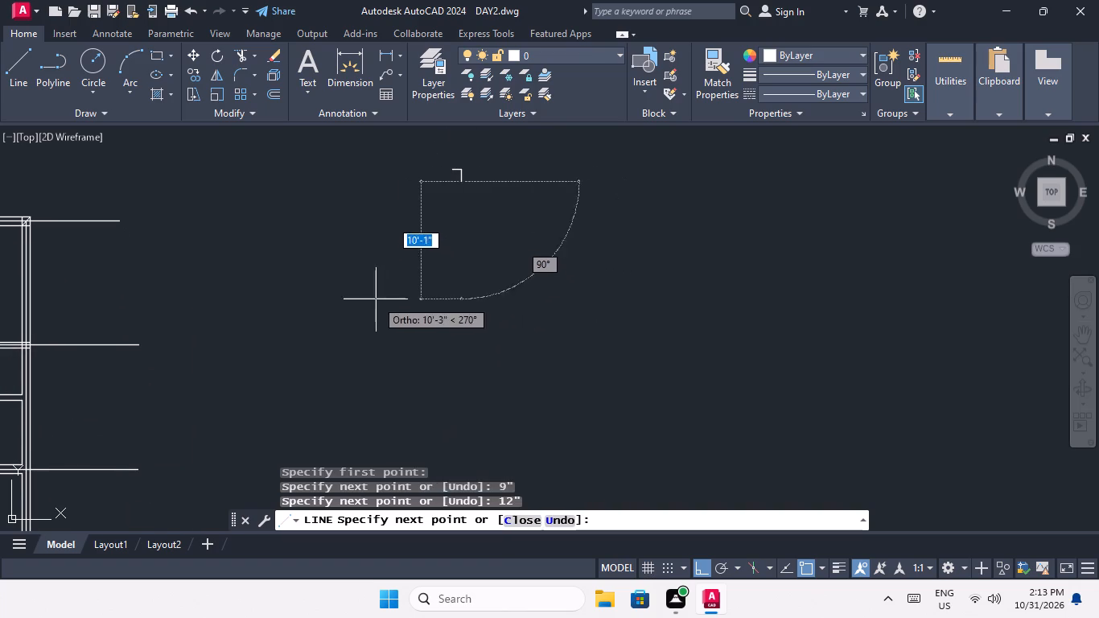
key(9)
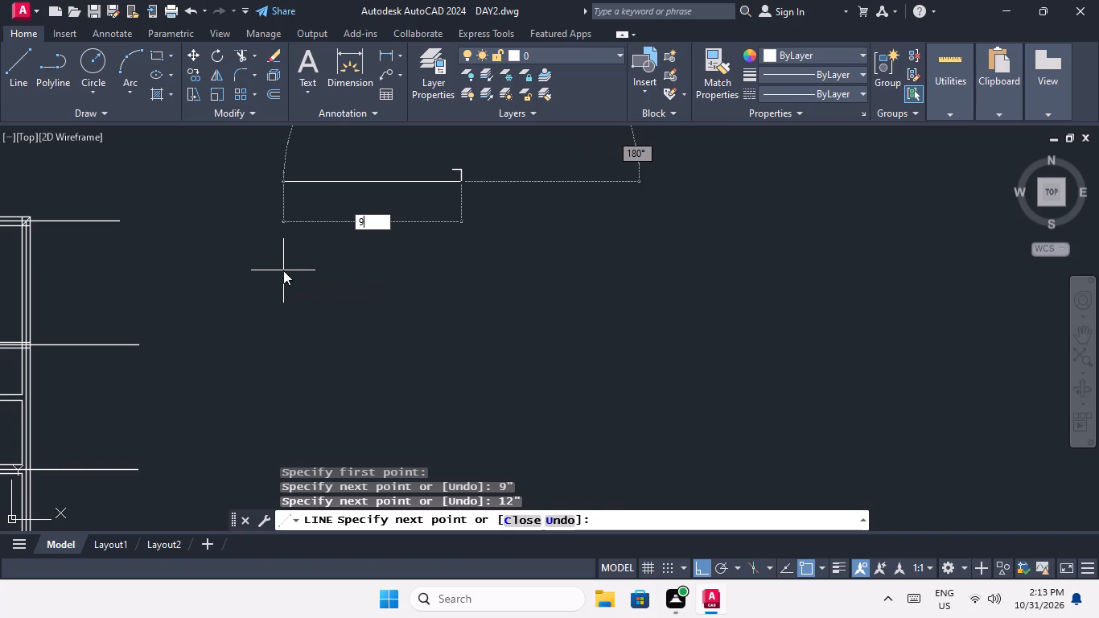
key(shift+quotedbl)
key(Return)
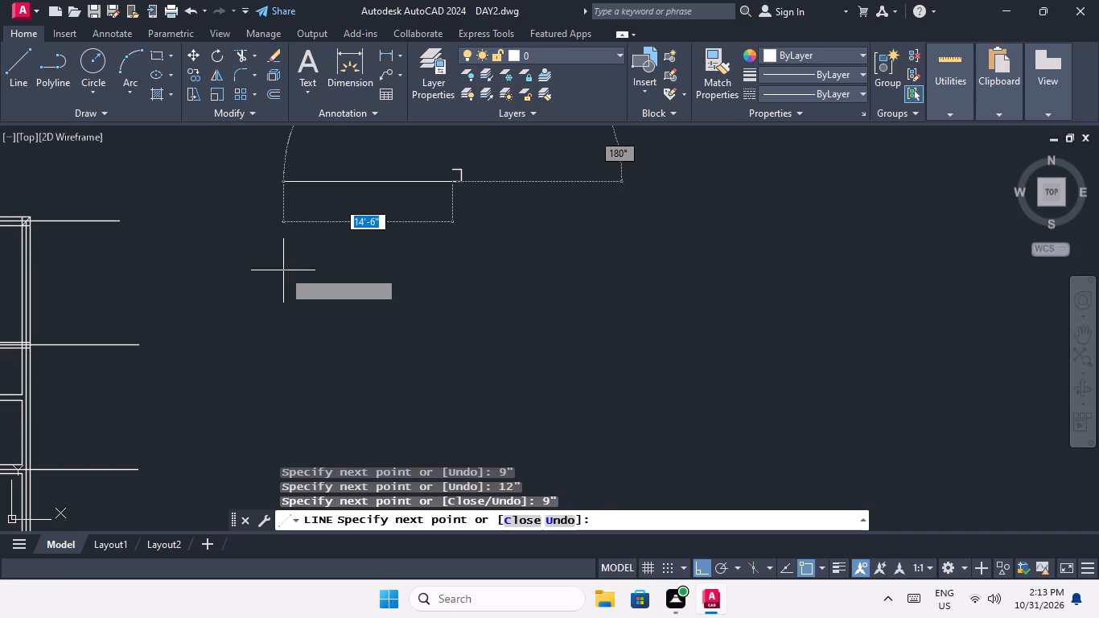
Close the 9" by 12" rectangle with a vertical line along its open left side.
middle_drag(519, 183, 497, 306)
scroll(452, 306, up, 4)
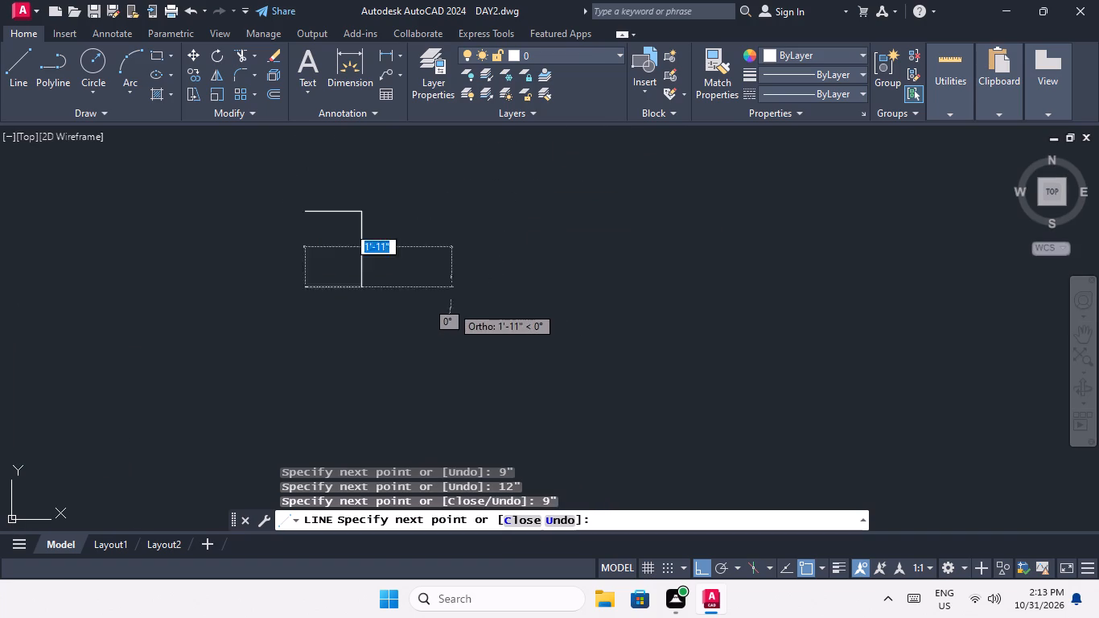
scroll(451, 306, up, 1)
middle_drag(179, 181, 182, 184)
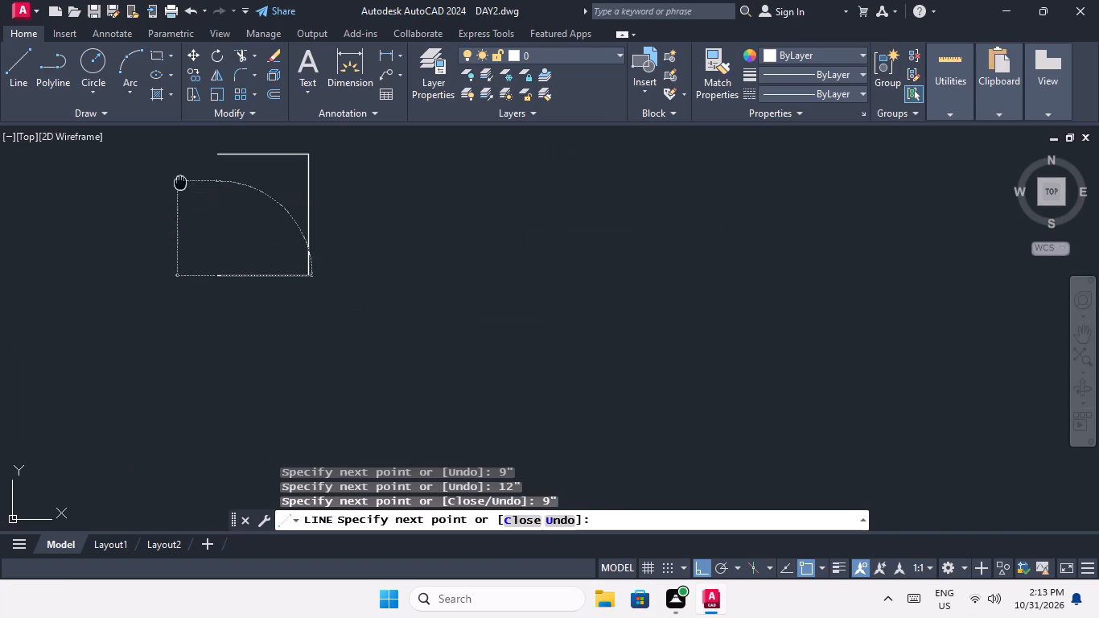
middle_drag(182, 184, 229, 244)
scroll(258, 220, up, 3)
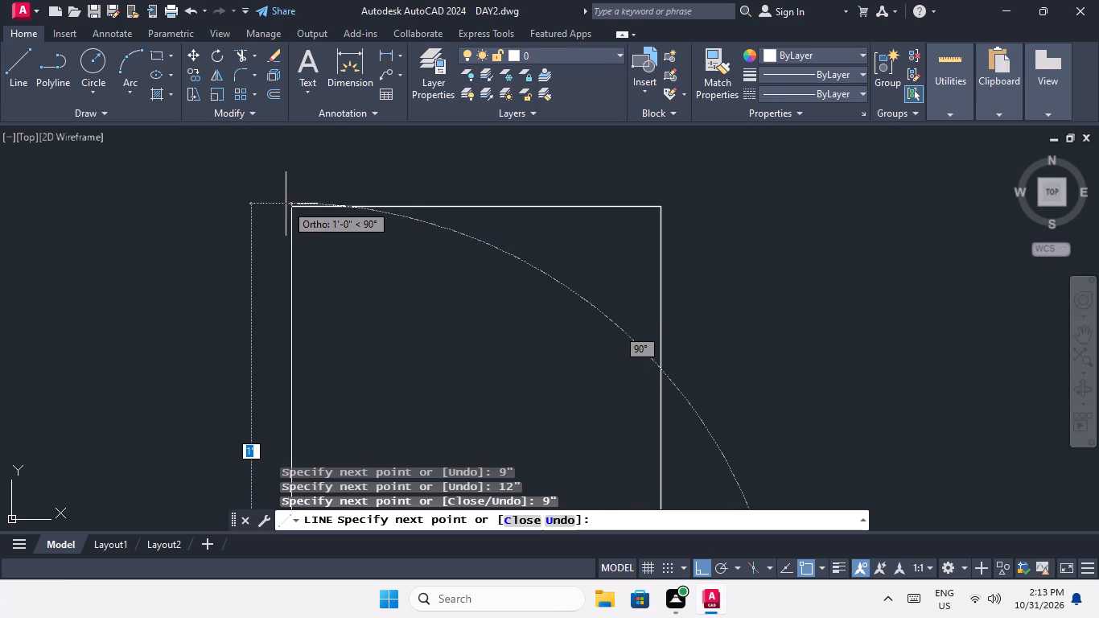
click(293, 208)
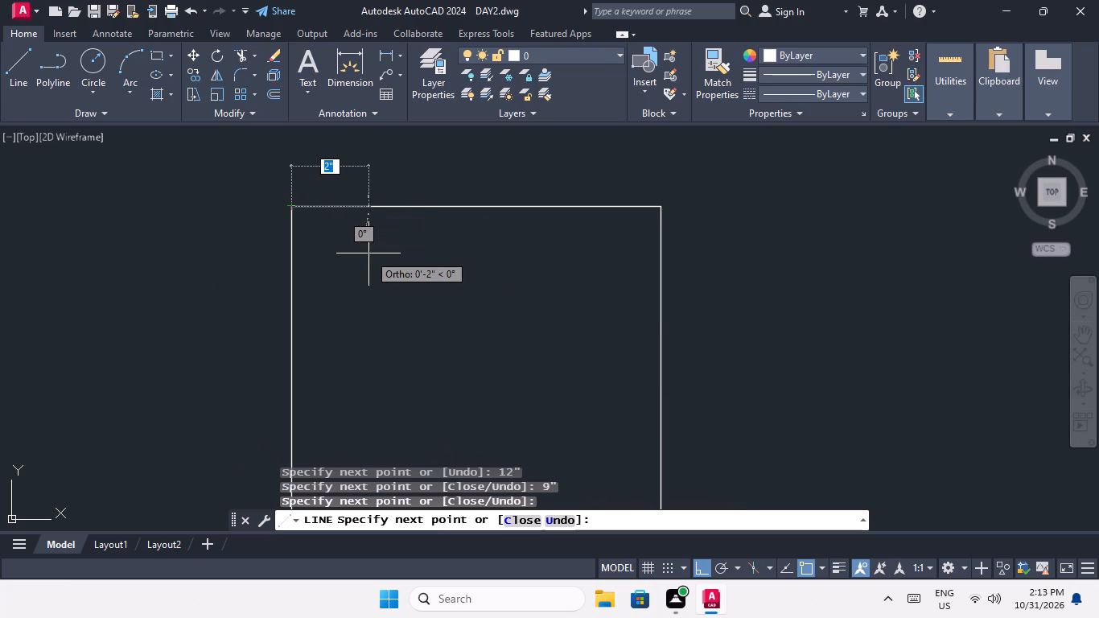
key(Escape)
key(Escape)
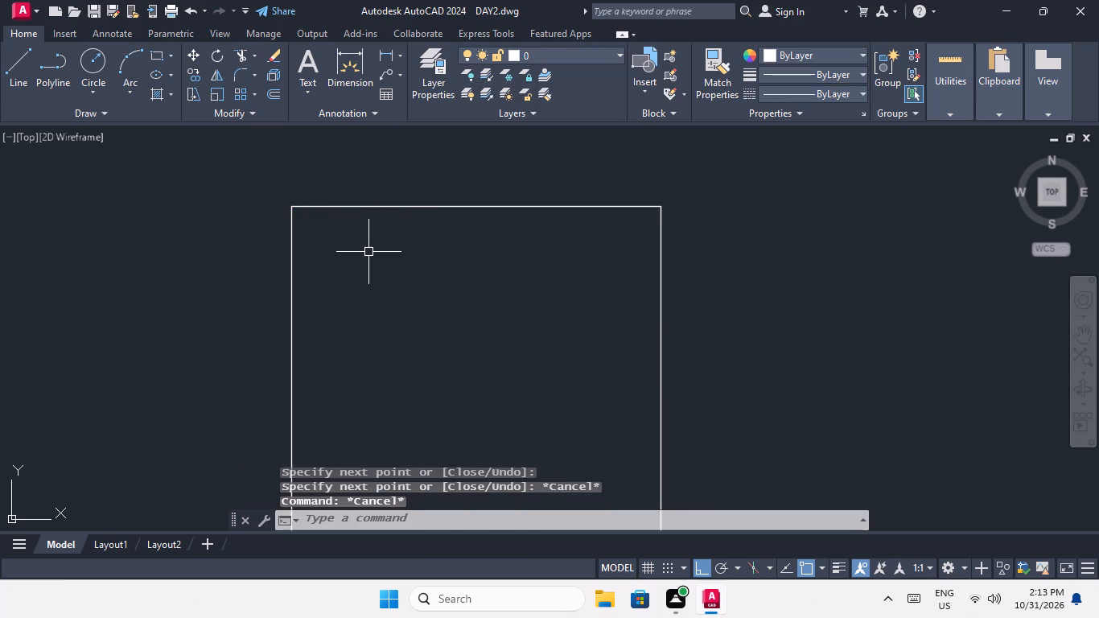
key(Escape)
key(Escape)
key(Escape)
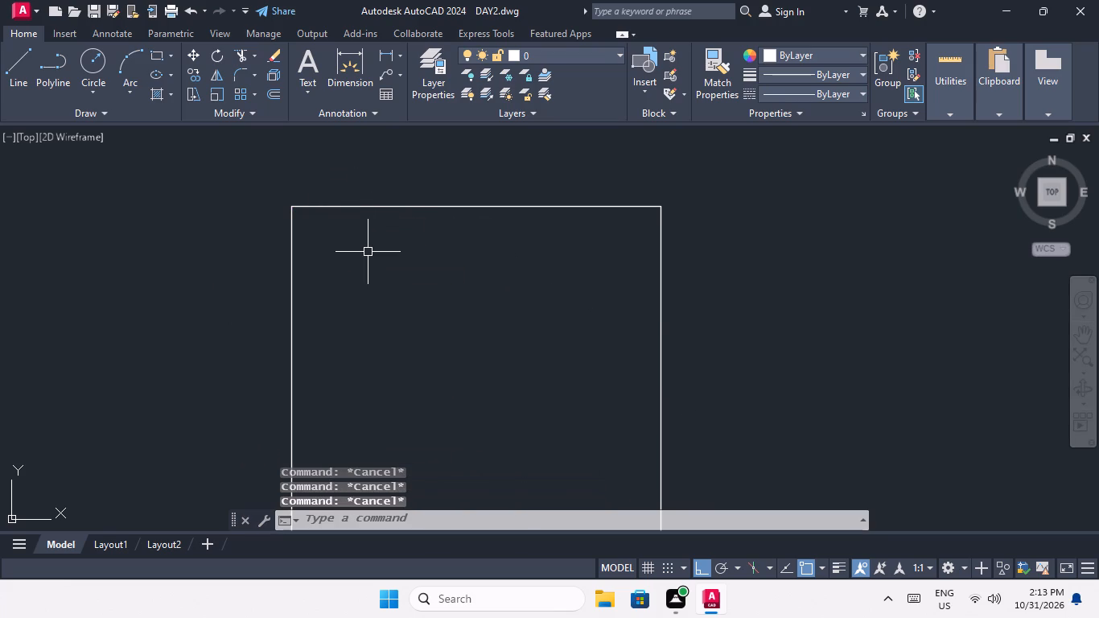
key(Escape)
key(Escape)
Draw a vertical centre line through the rectangle from the midpoint of its top side to the midpoint of its bottom side.
key(space)
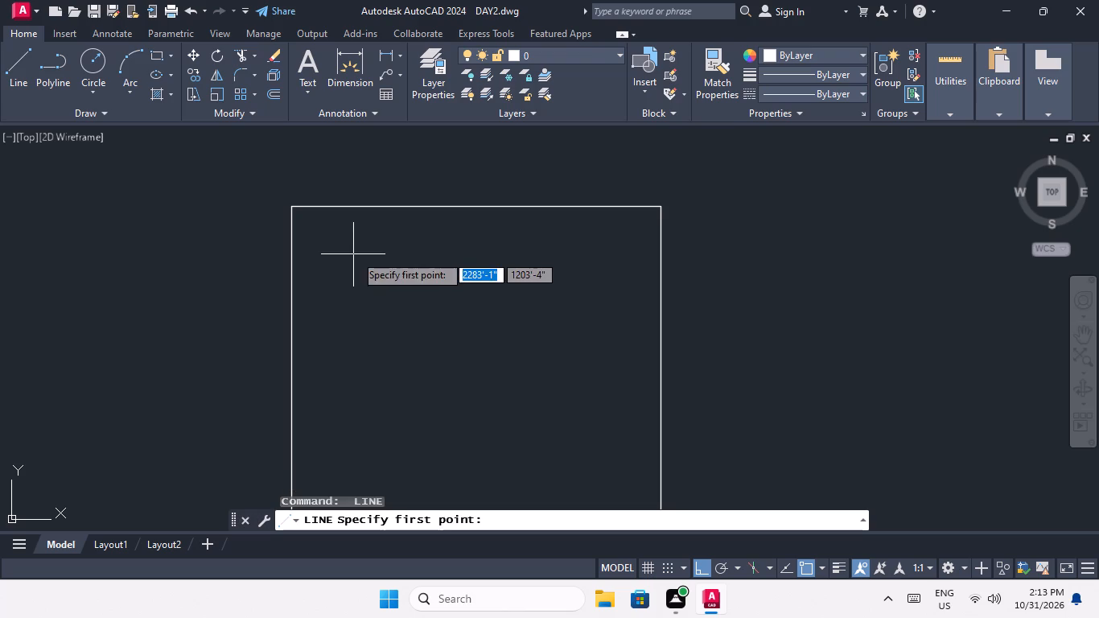
drag(474, 205, 478, 233)
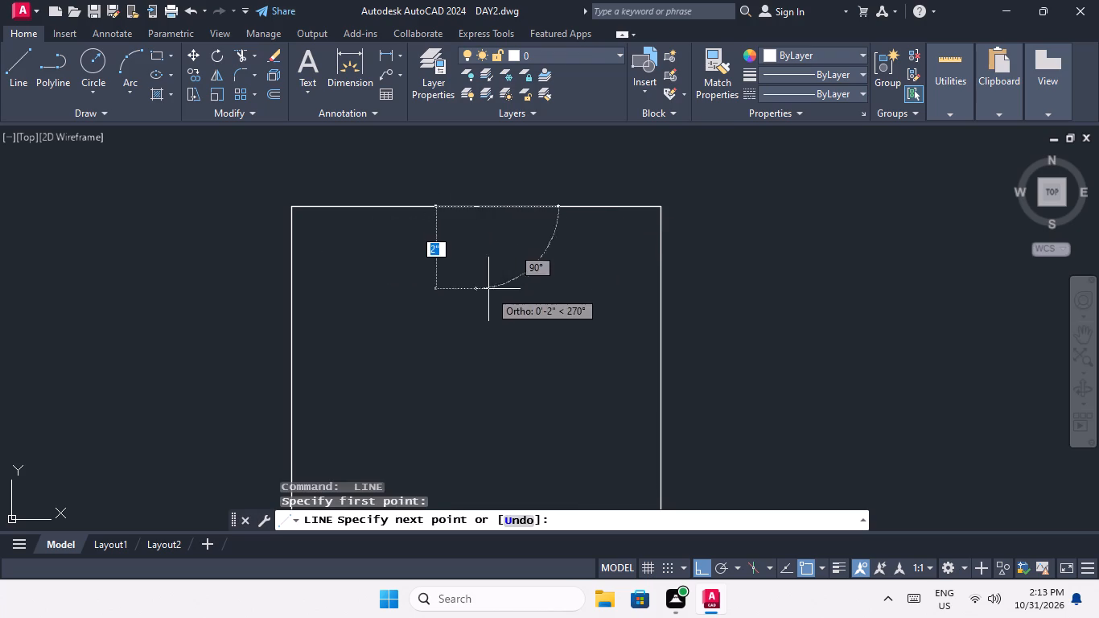
middle_drag(480, 290, 431, 203)
scroll(435, 304, down, 1)
middle_drag(410, 264, 371, 200)
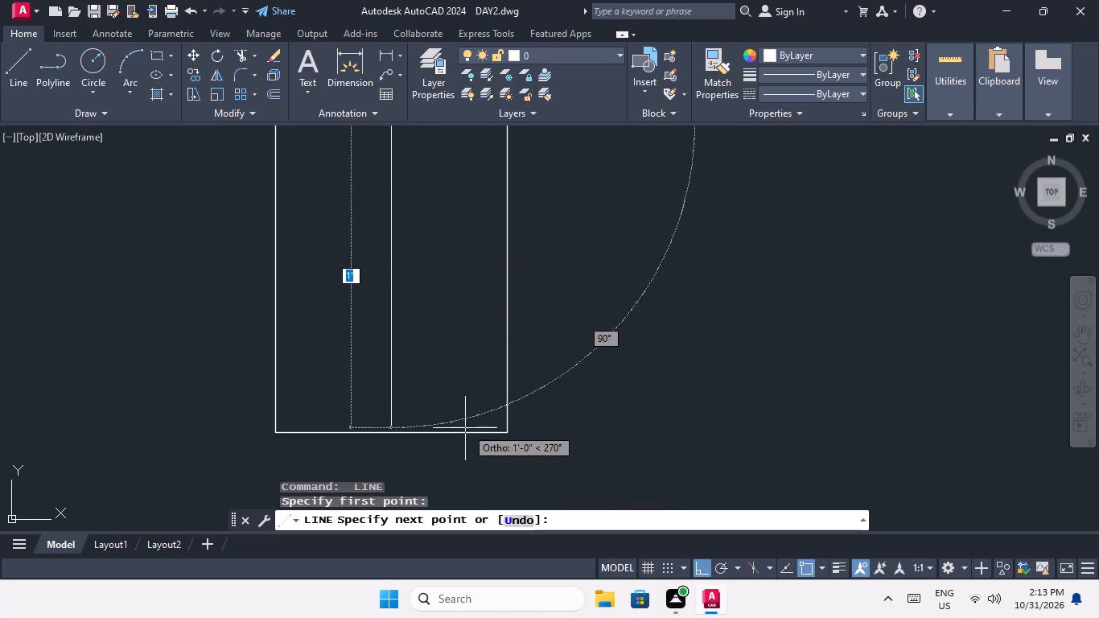
click(393, 435)
key(space)
Draw a horizontal centre line through the rectangle between the midpoints of its left and right sides.
scroll(403, 295, down, 1)
middle_drag(404, 303, 406, 404)
middle_drag(415, 374, 386, 310)
key(space)
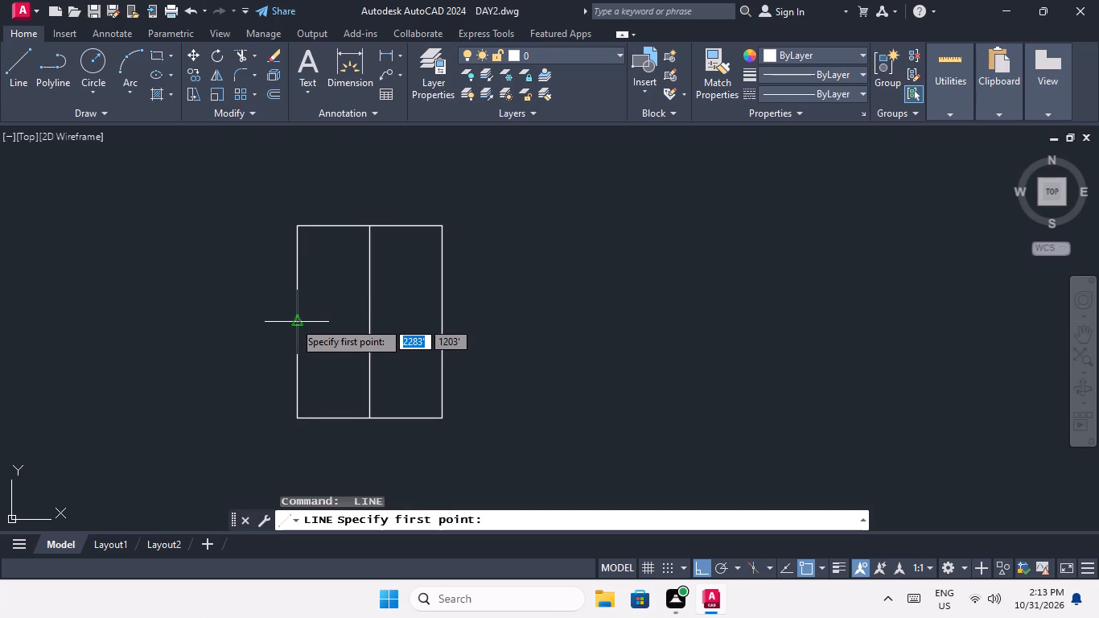
drag(294, 321, 367, 323)
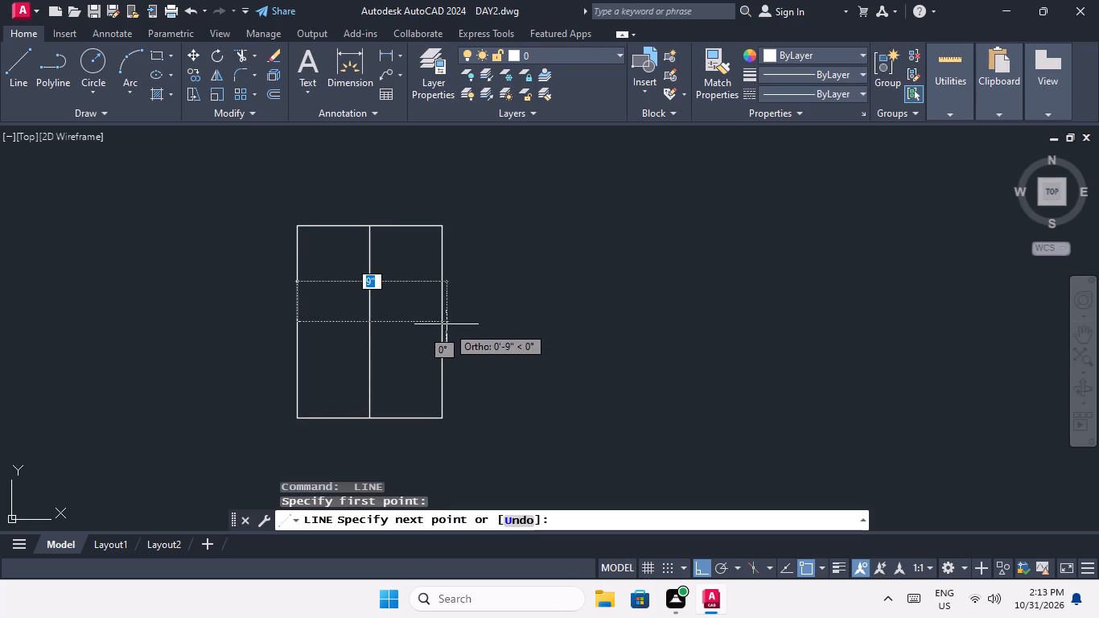
click(443, 319)
key(Escape)
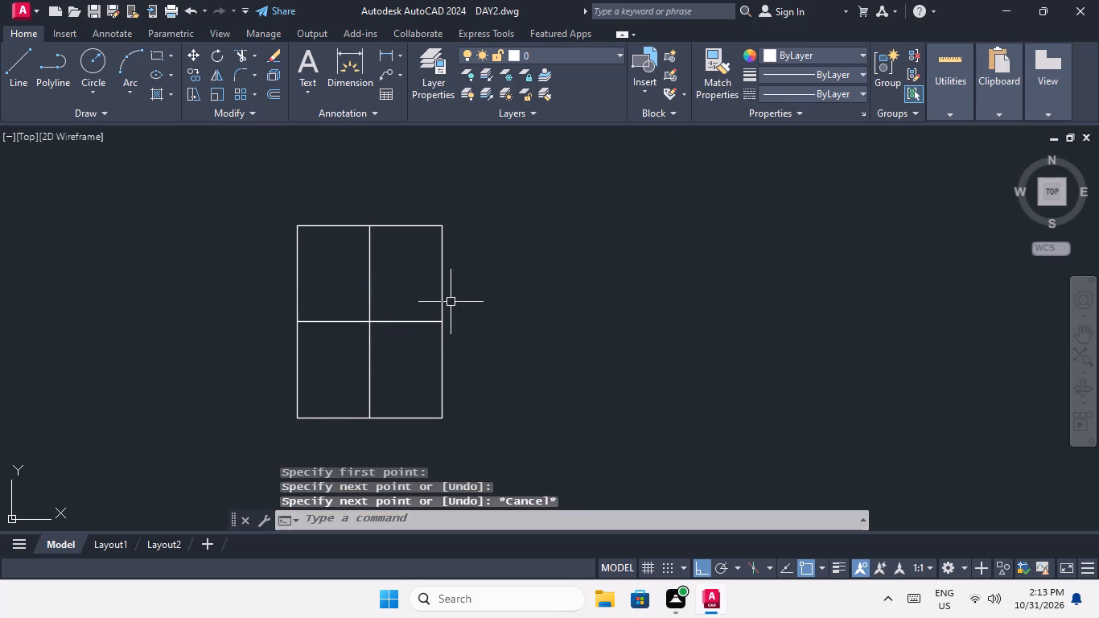
key(Escape)
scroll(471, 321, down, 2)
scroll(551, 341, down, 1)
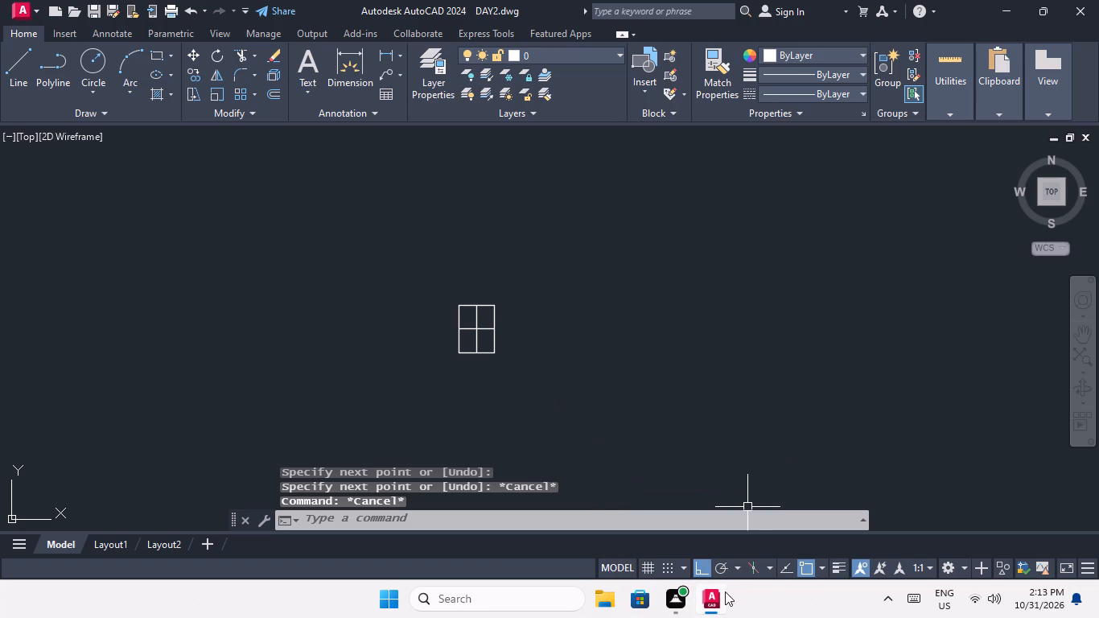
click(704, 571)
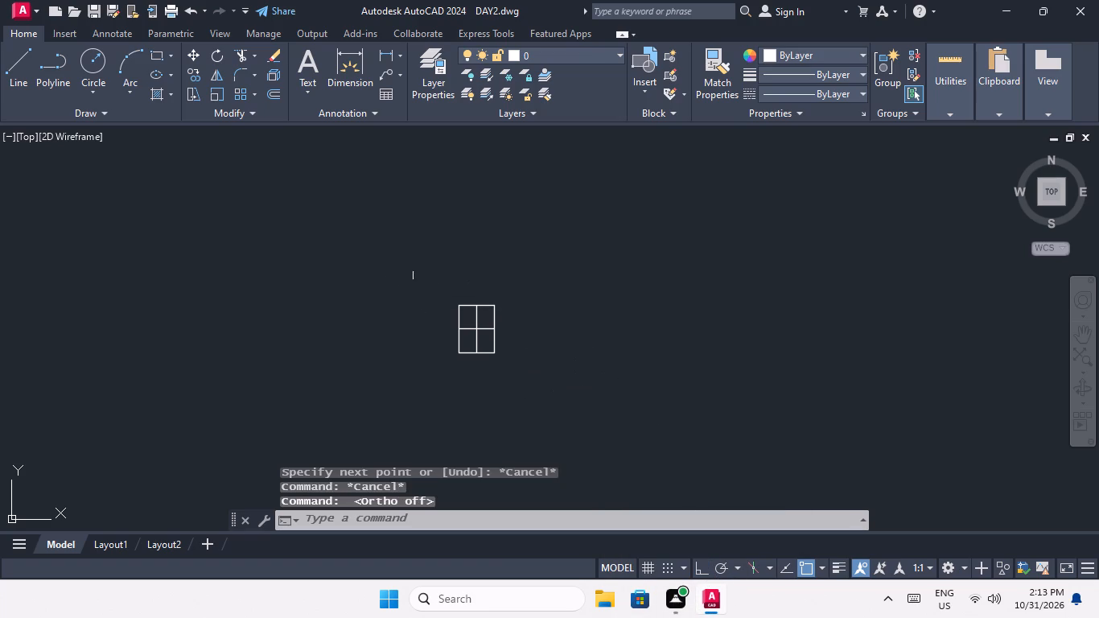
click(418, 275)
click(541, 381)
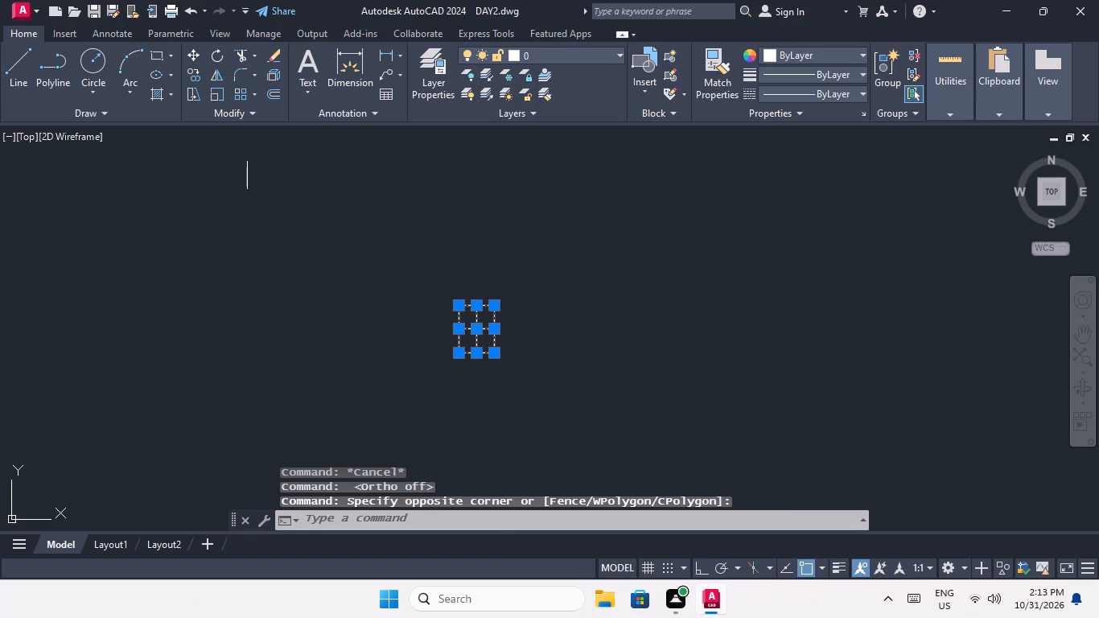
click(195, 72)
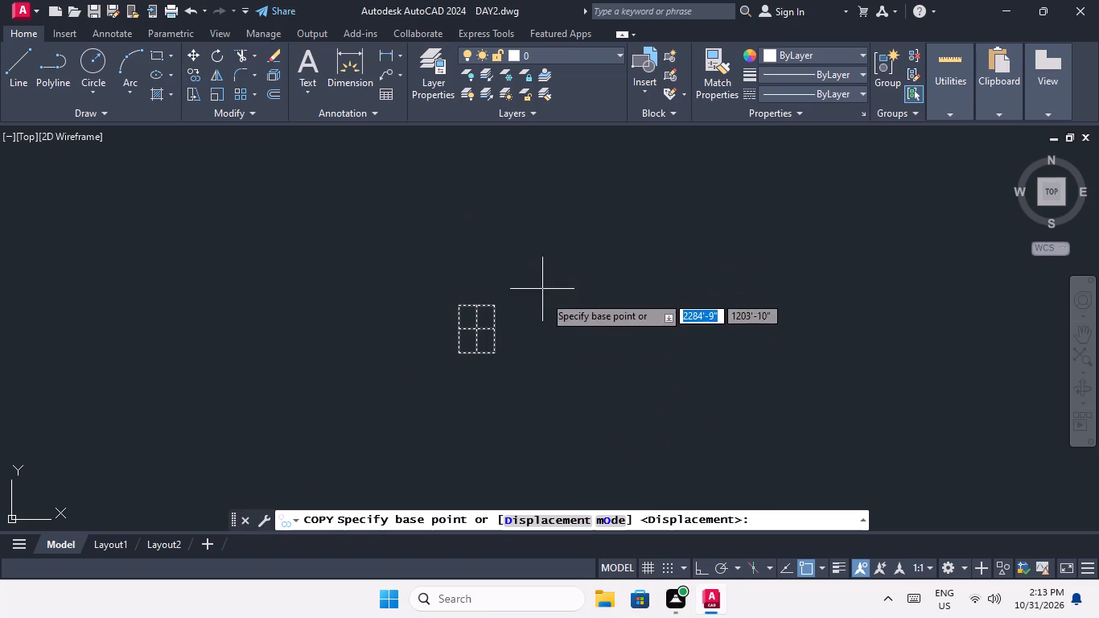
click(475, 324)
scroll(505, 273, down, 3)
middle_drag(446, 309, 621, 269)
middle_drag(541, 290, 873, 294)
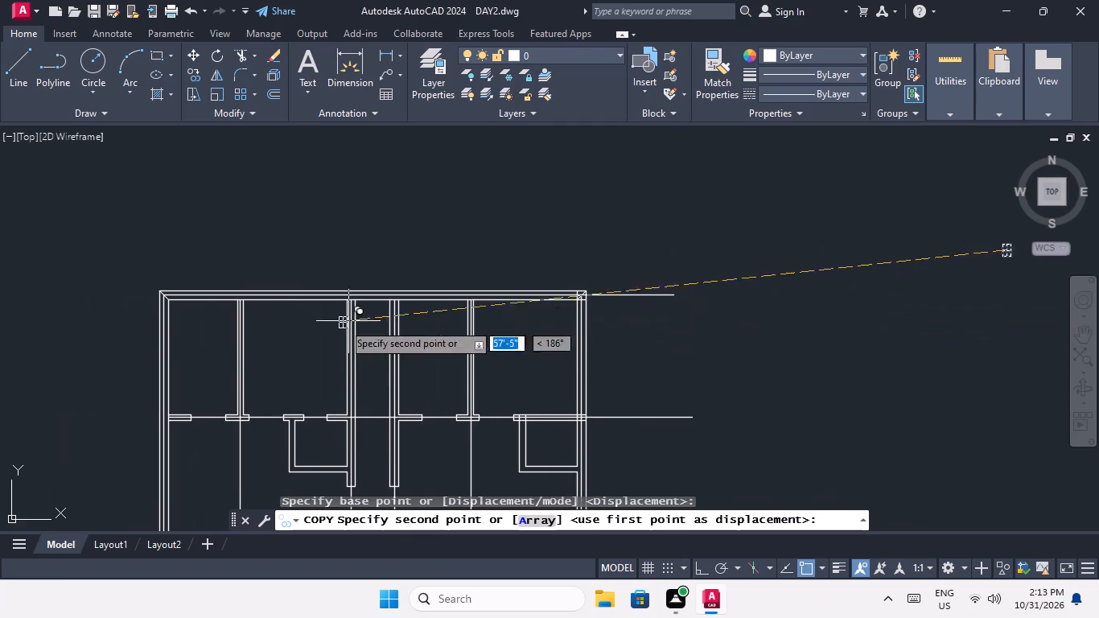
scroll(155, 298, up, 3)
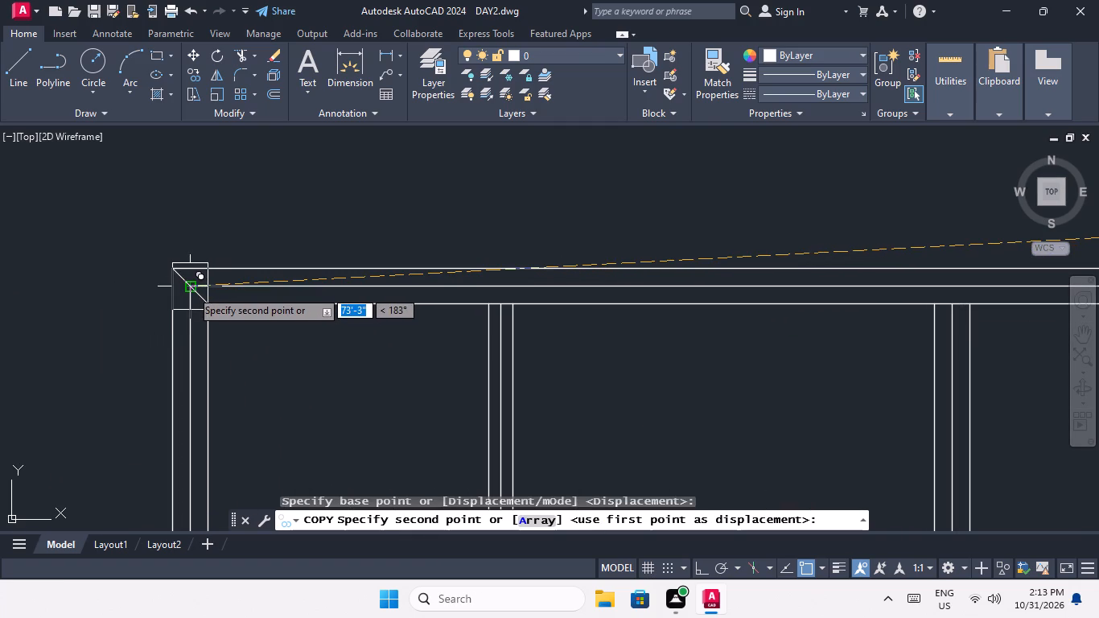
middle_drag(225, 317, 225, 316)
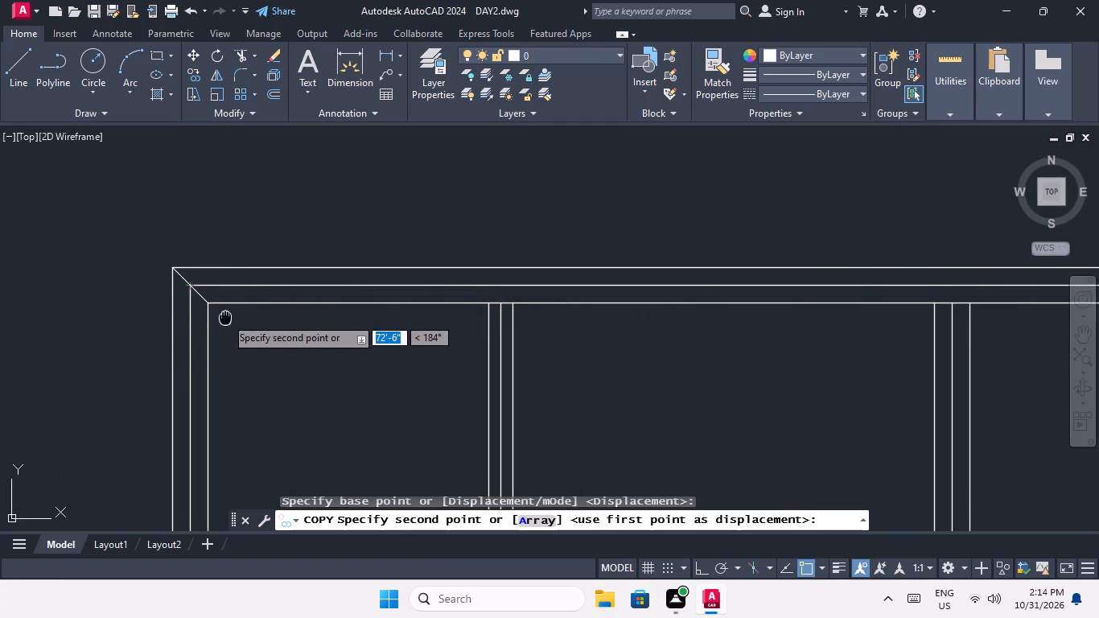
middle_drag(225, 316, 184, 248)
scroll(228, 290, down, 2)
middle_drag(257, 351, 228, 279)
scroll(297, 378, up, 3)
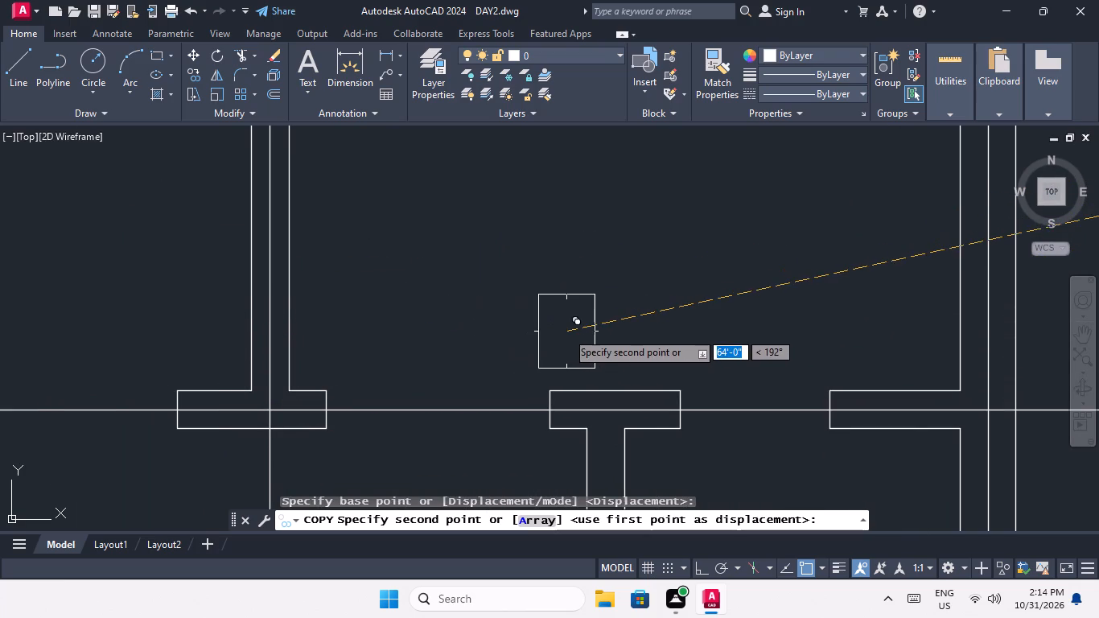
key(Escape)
With Ortho on, draw a horizontal line about 43'-3" long above the floor plan's top wall, reaching past both outer side walls.
scroll(545, 321, down, 3)
middle_drag(549, 324, 424, 386)
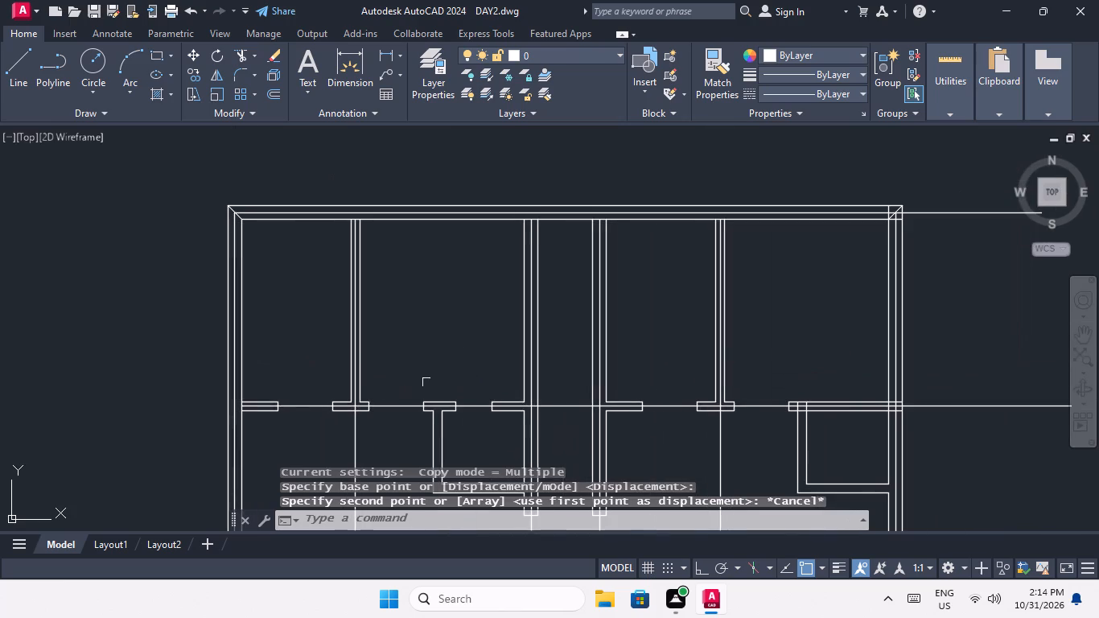
middle_drag(456, 327, 248, 345)
middle_drag(376, 288, 434, 286)
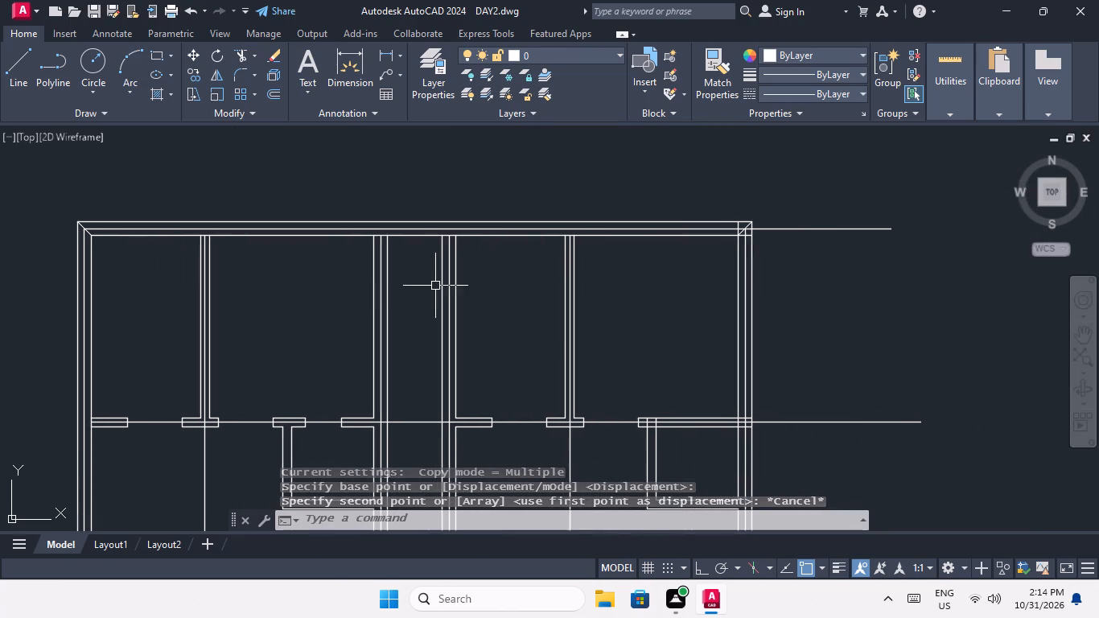
scroll(553, 265, down, 3)
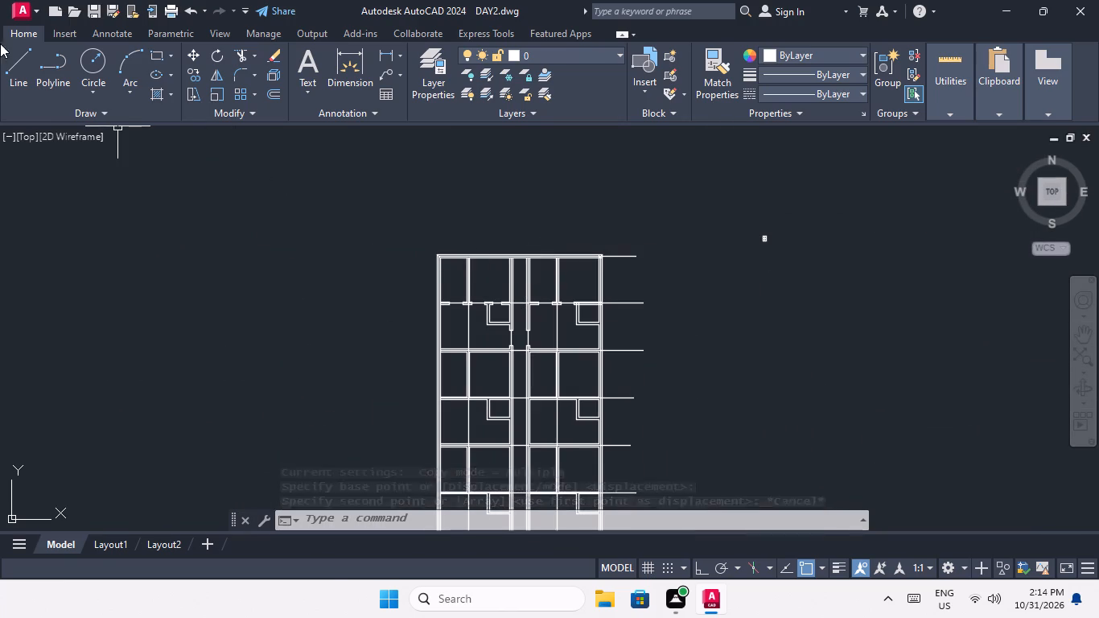
click(10, 63)
scroll(450, 211, up, 2)
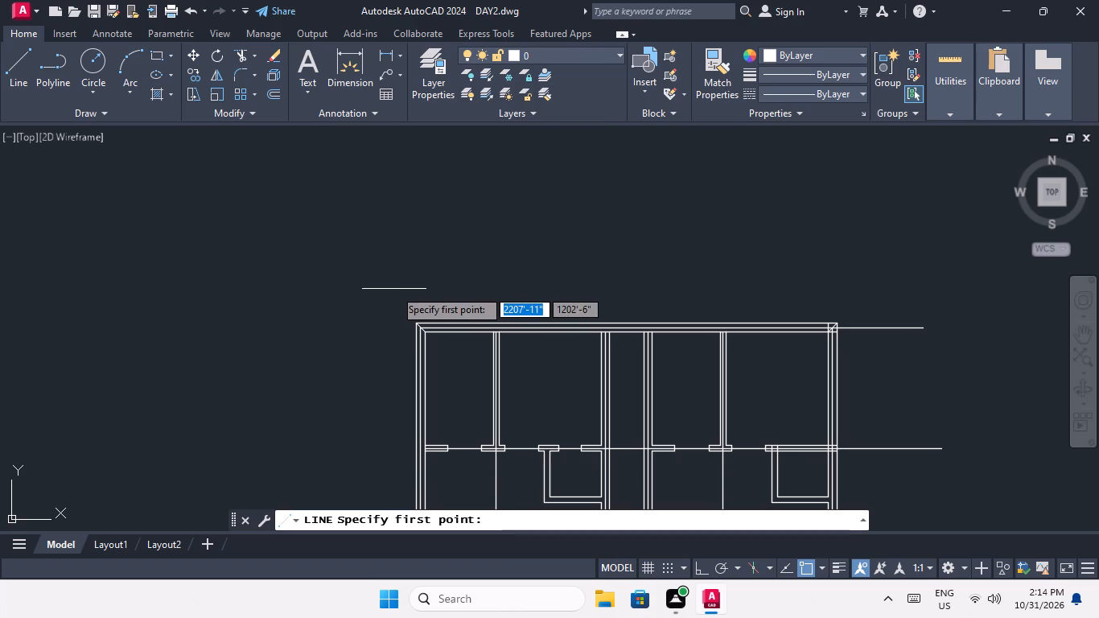
drag(394, 289, 422, 287)
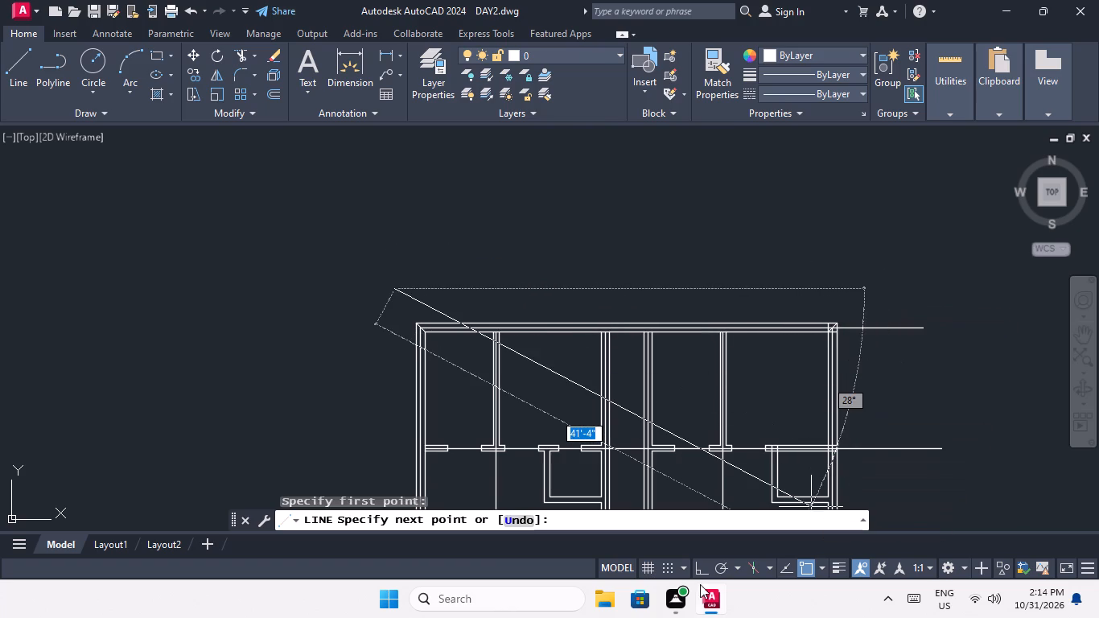
click(702, 563)
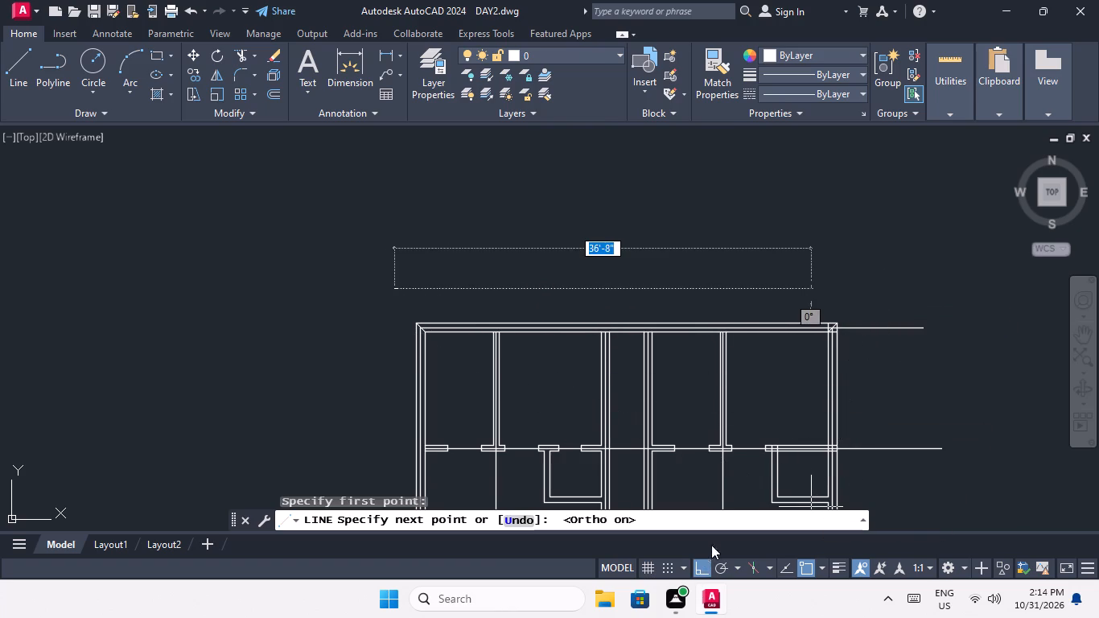
click(885, 295)
Continue the line about 100' straight down outside the plan's right wall, ending below the bottom wall.
middle_drag(894, 362, 665, 196)
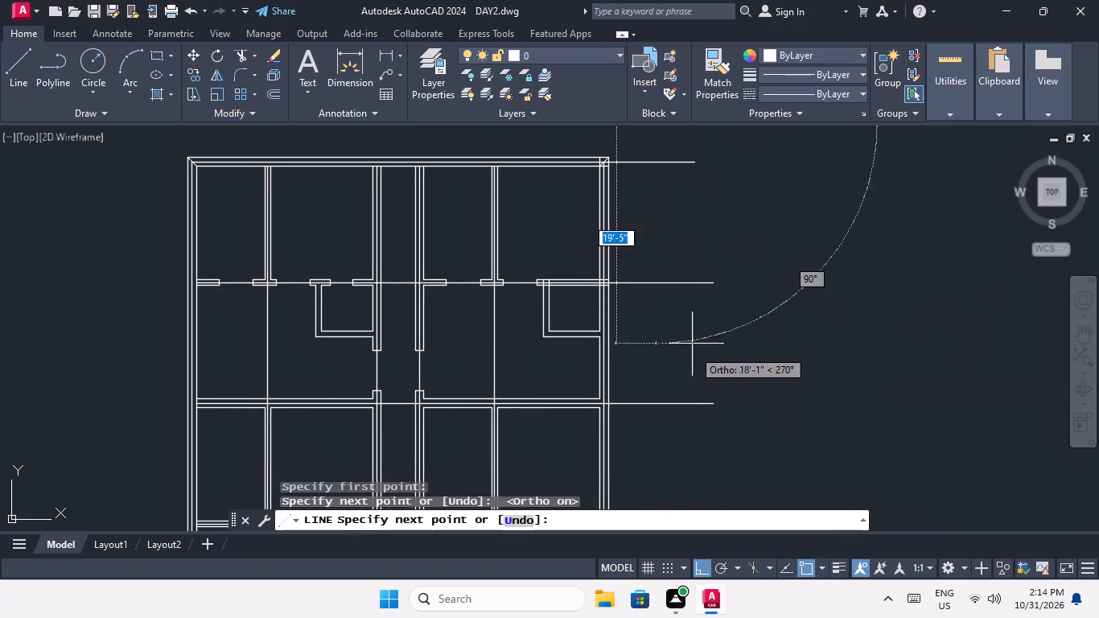
middle_drag(689, 377, 662, 337)
middle_drag(661, 358, 652, 346)
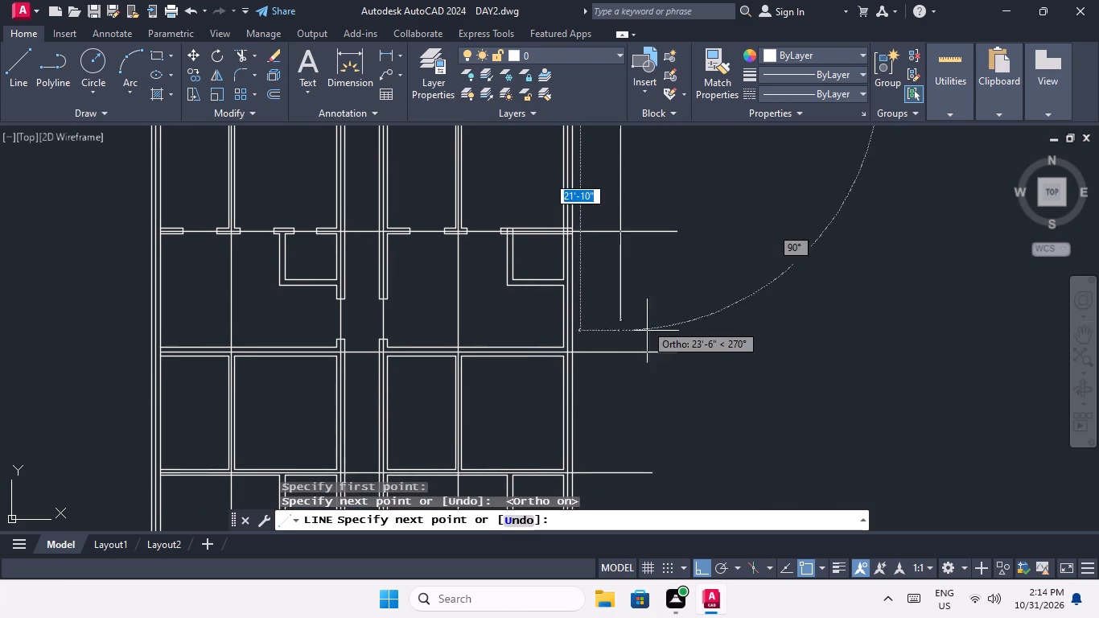
middle_drag(646, 341, 632, 265)
scroll(626, 293, down, 2)
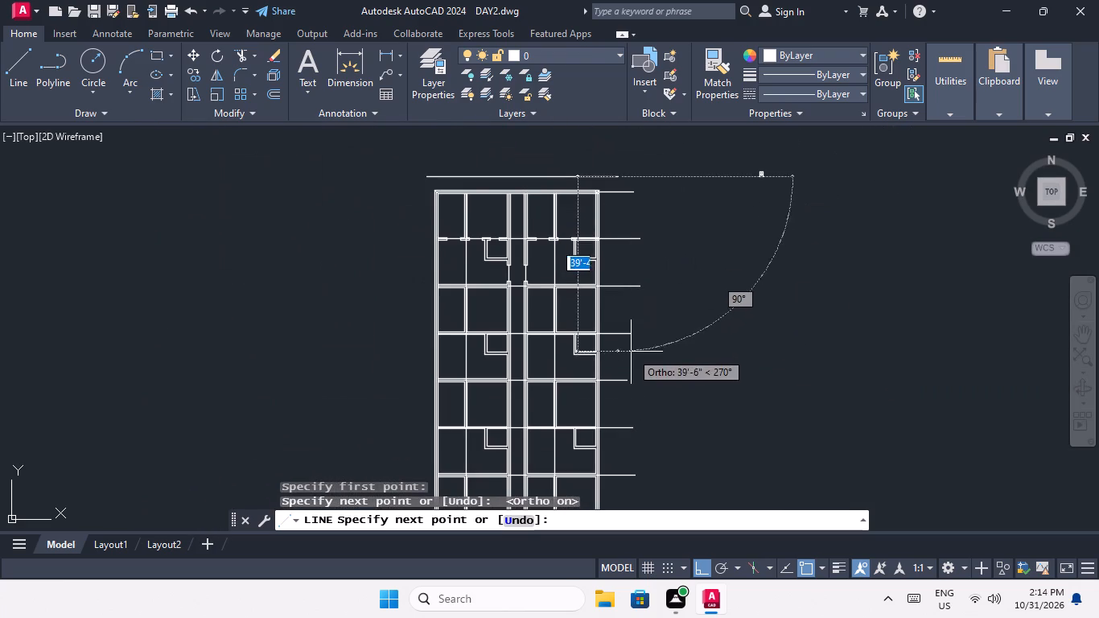
middle_drag(628, 344, 613, 279)
middle_click(584, 261)
middle_drag(618, 333, 599, 259)
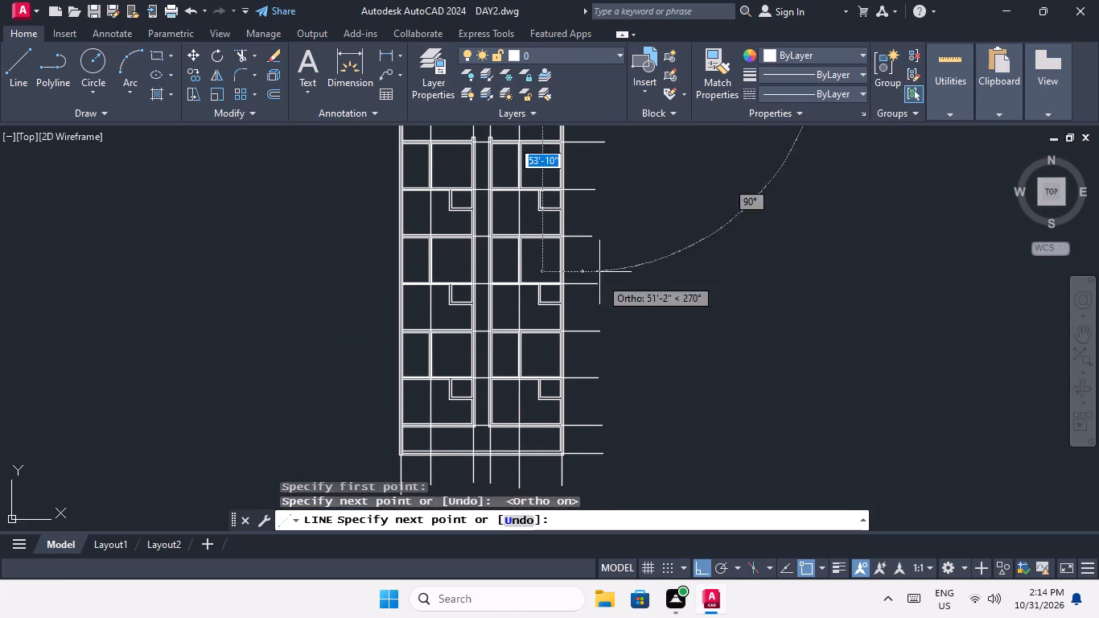
middle_drag(611, 339, 591, 242)
scroll(566, 380, up, 1)
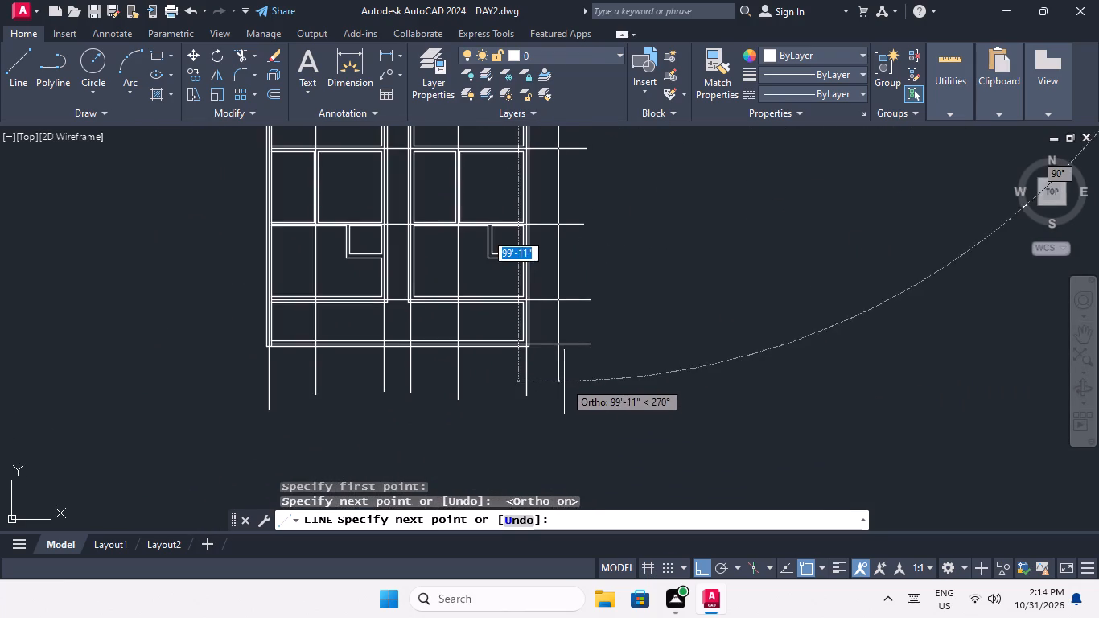
click(562, 378)
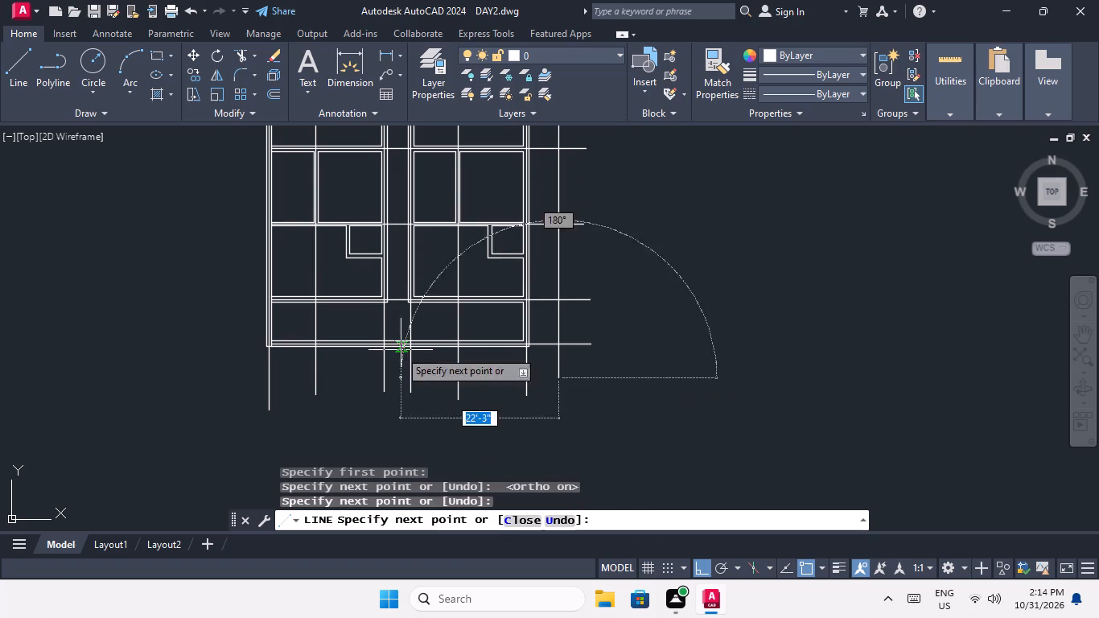
Continue about 45'-6" leftward below the plan and up outside the left wall to about the top line's level, then finish the line.
click(237, 376)
middle_drag(228, 241, 245, 400)
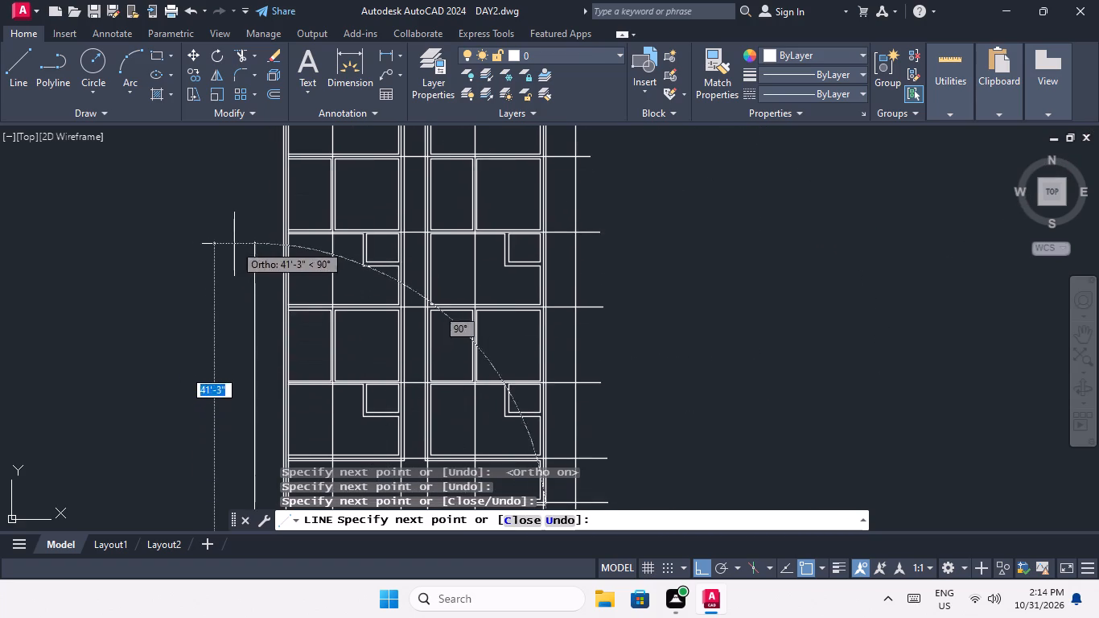
middle_drag(233, 243, 249, 356)
middle_drag(247, 226, 261, 385)
middle_drag(267, 233, 284, 356)
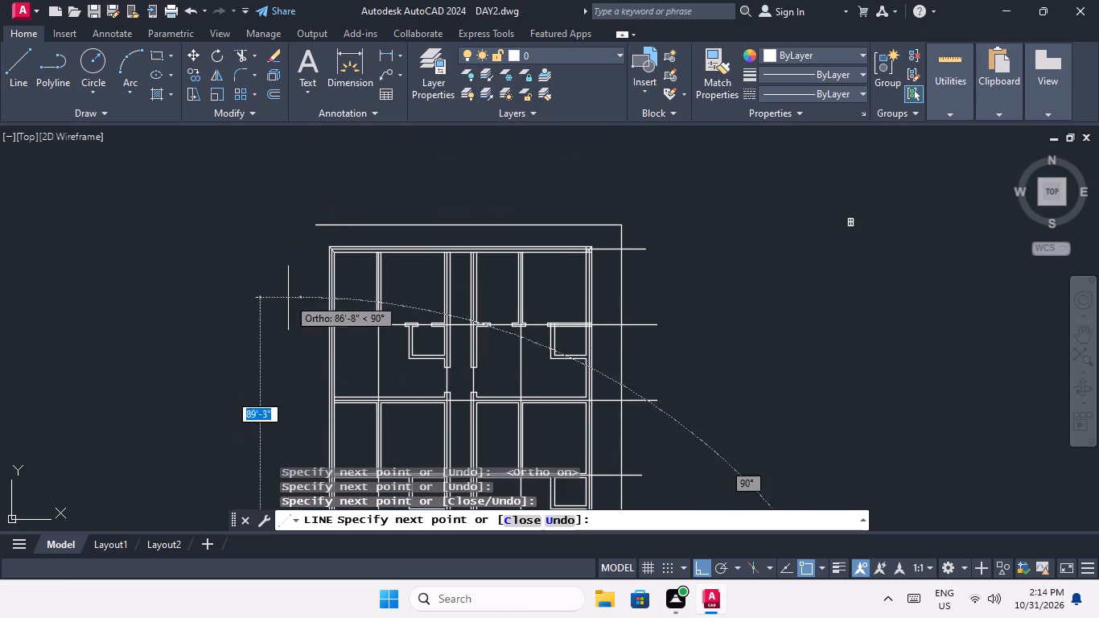
click(300, 224)
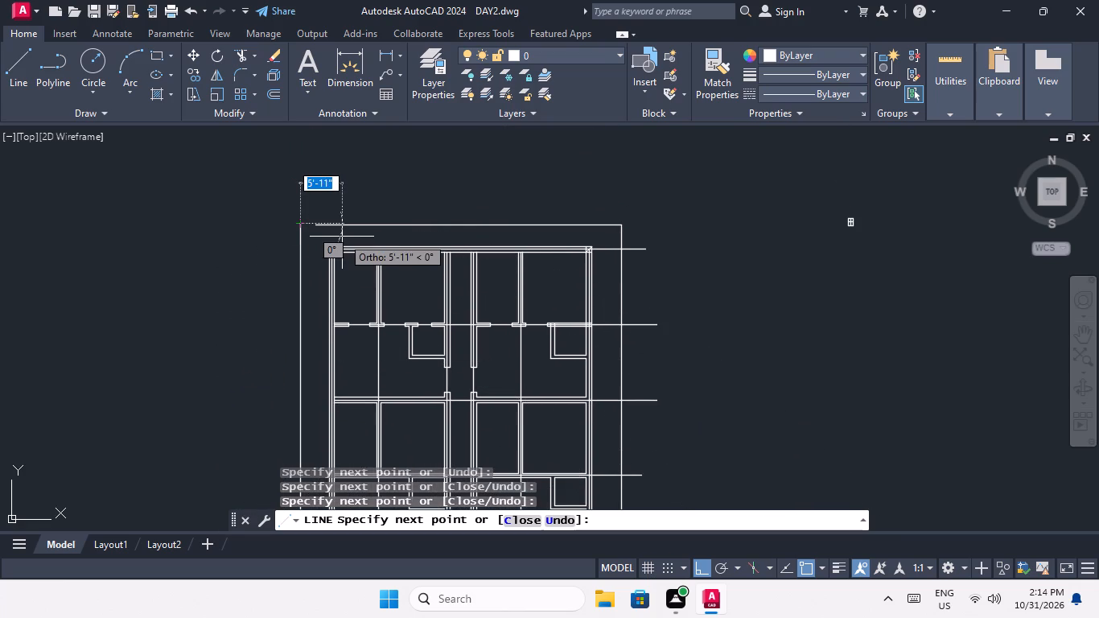
key(Escape)
key(Escape)
key(Escape)
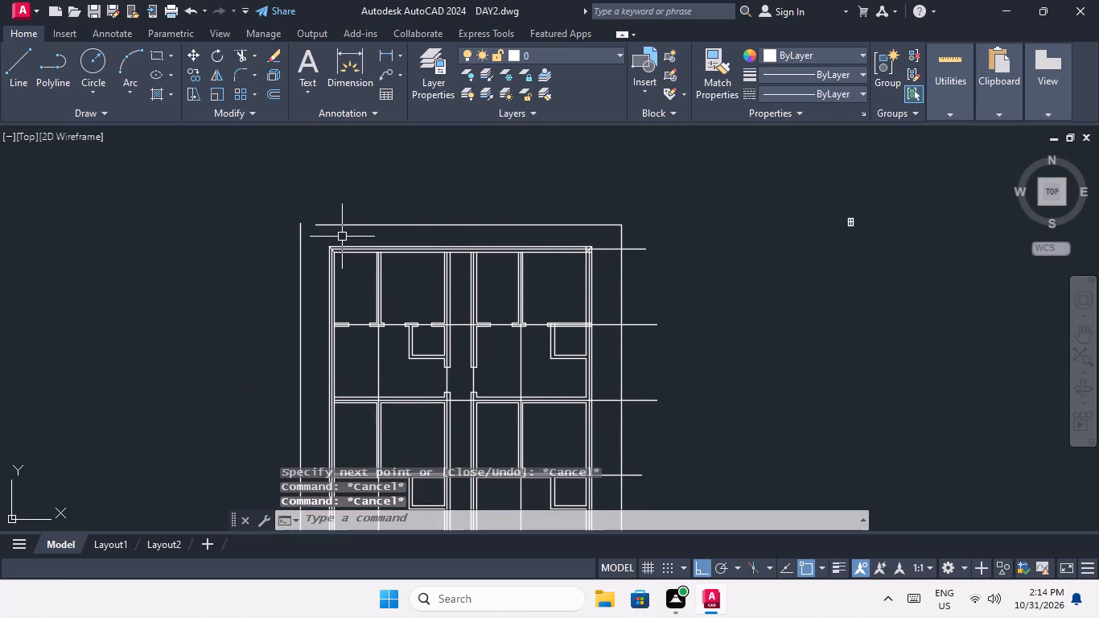
key(Escape)
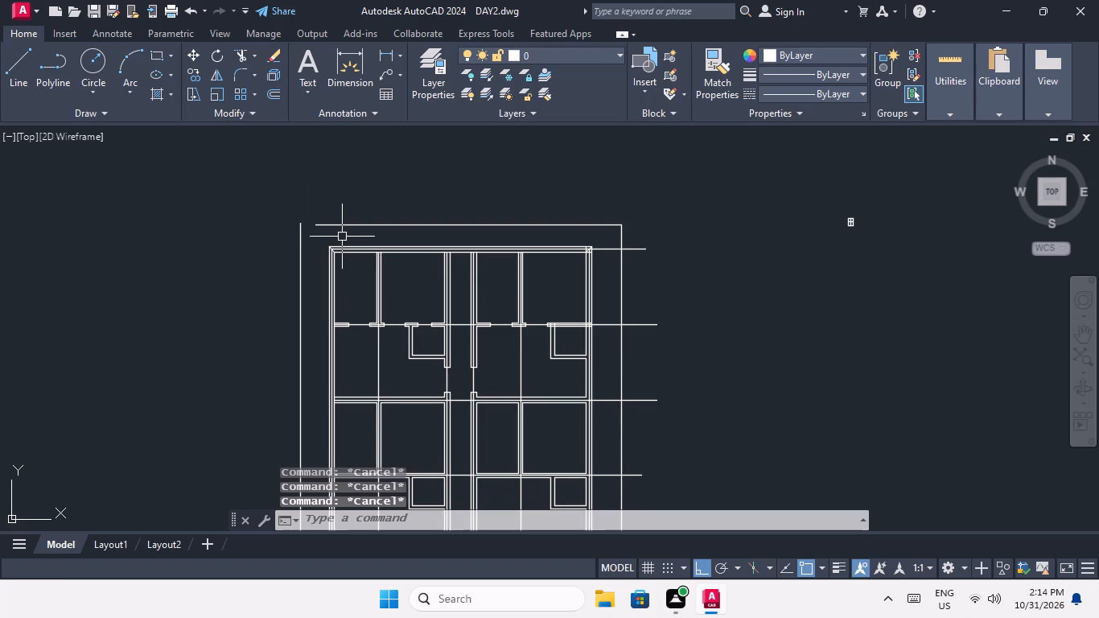
Using all objects as boundaries, extend the left outer wall's centre line and the next vertical centre line up to the new top line.
text(ex)
key(space)
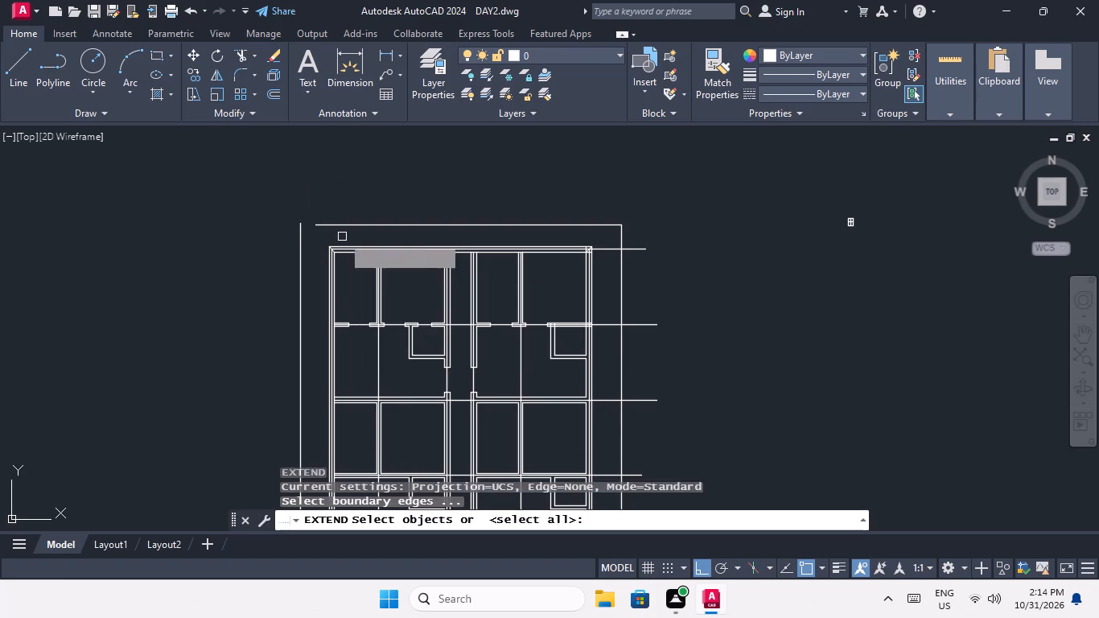
key(space)
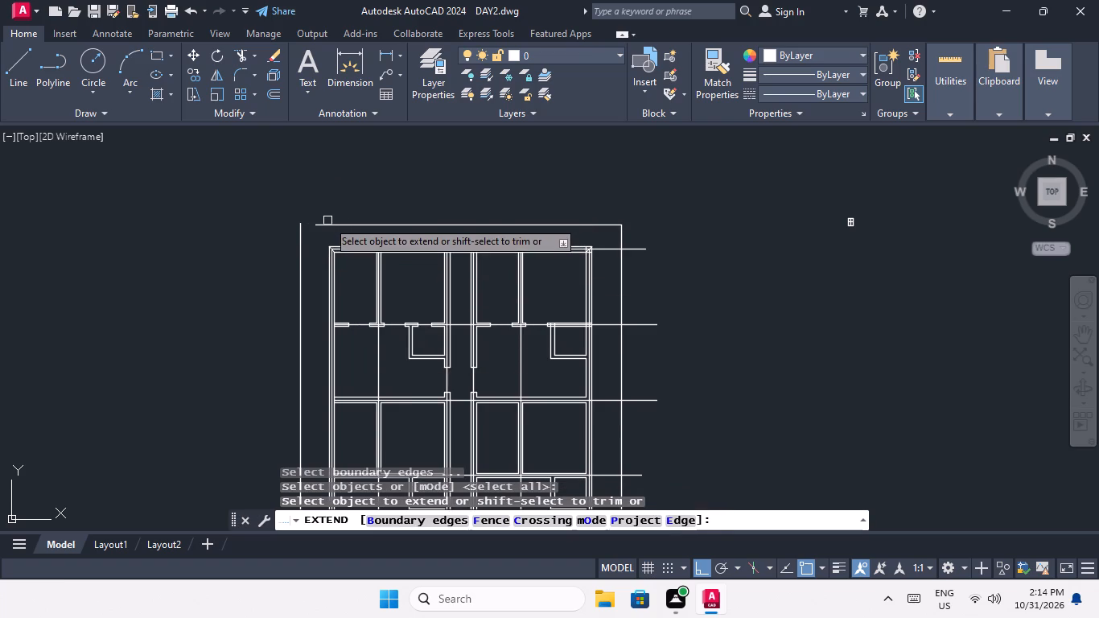
scroll(330, 244, up, 4)
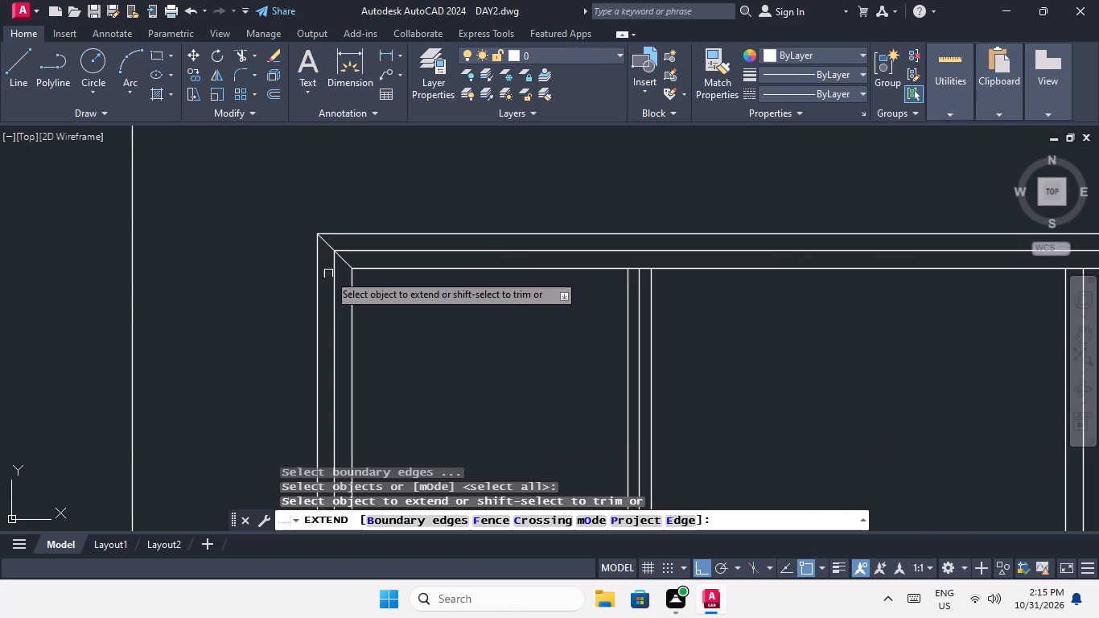
scroll(330, 277, down, 1)
click(331, 288)
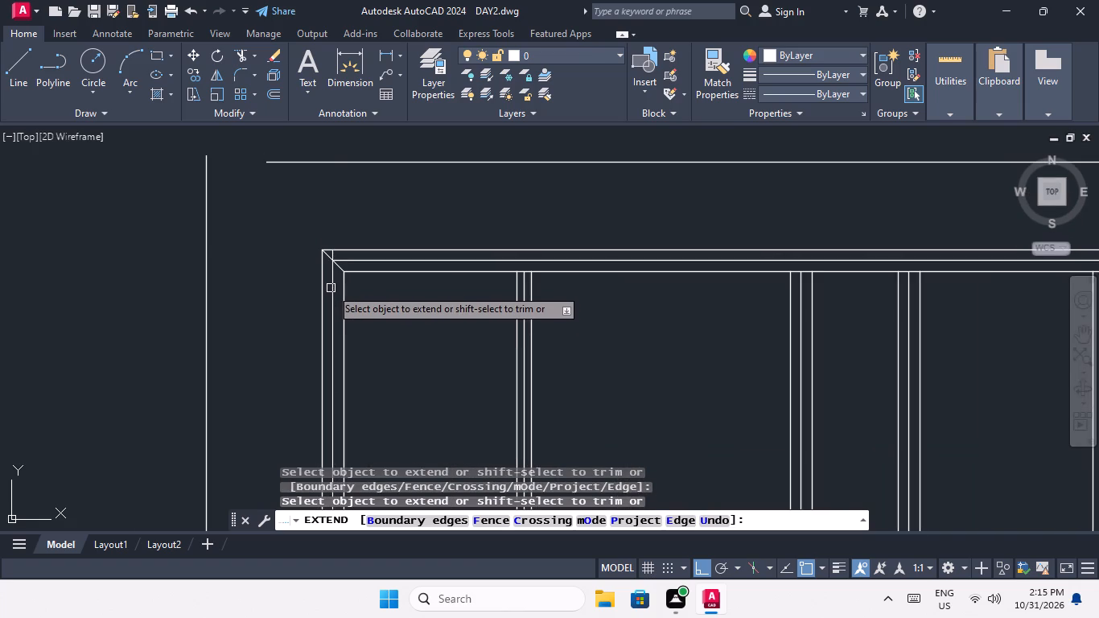
click(329, 279)
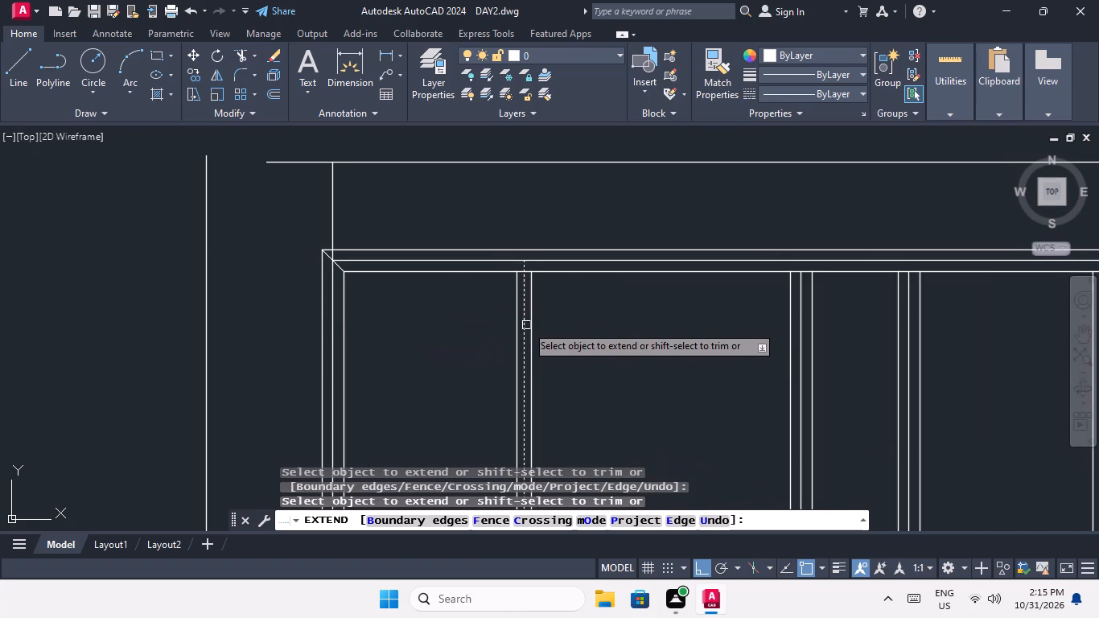
click(526, 324)
click(525, 311)
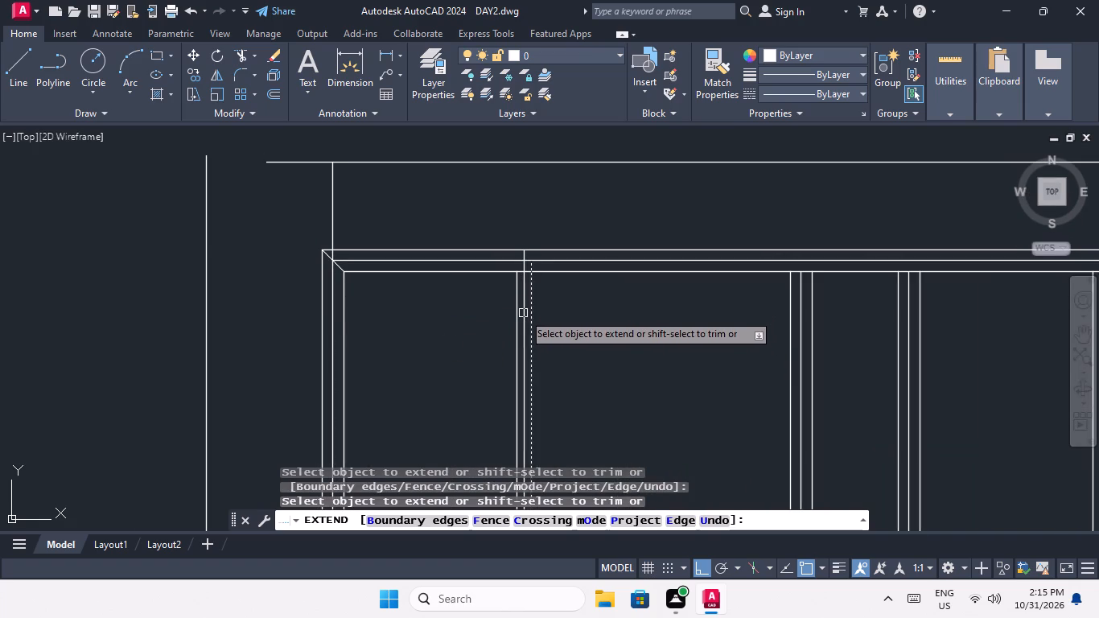
click(523, 313)
Extend the centre line of the central corridor's left wall up to the top line of the surrounding outline.
middle_drag(603, 338, 424, 337)
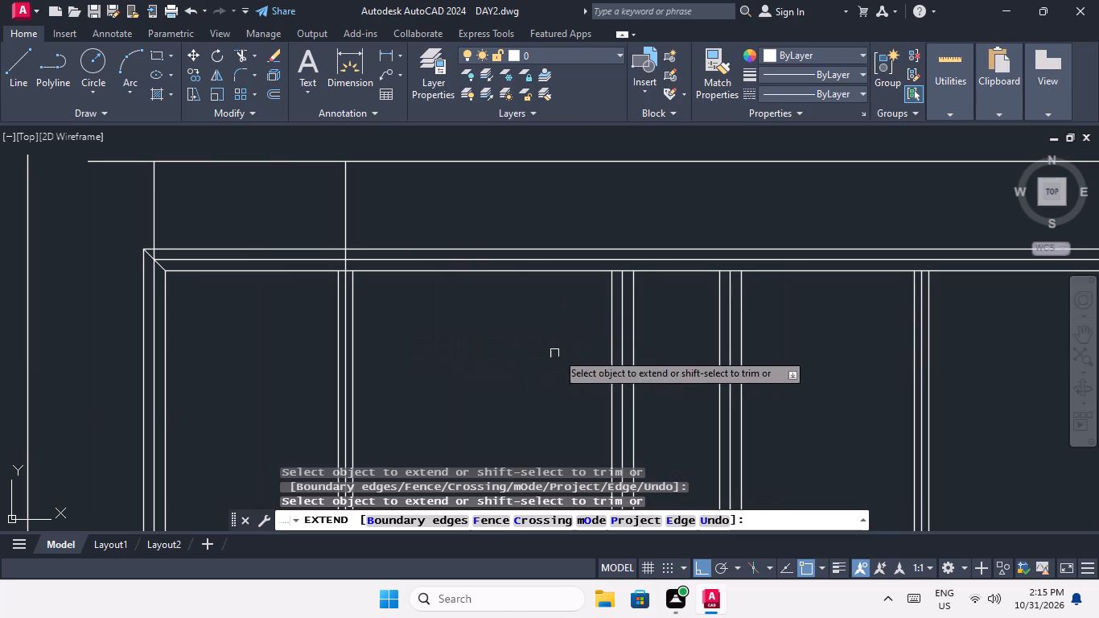
click(620, 328)
click(622, 317)
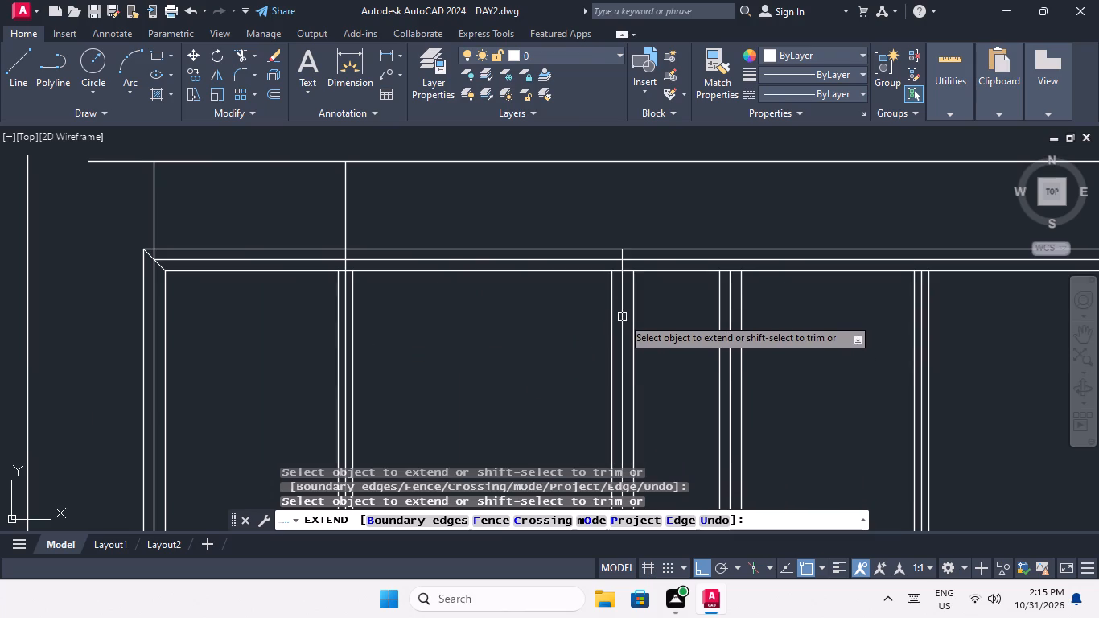
click(622, 311)
Extend the centre line of the central corridor's right wall up to the outline's top line and end the command.
middle_drag(673, 337, 271, 279)
right_drag(353, 290, 327, 277)
click(330, 279)
right_click(327, 277)
right_click(327, 277)
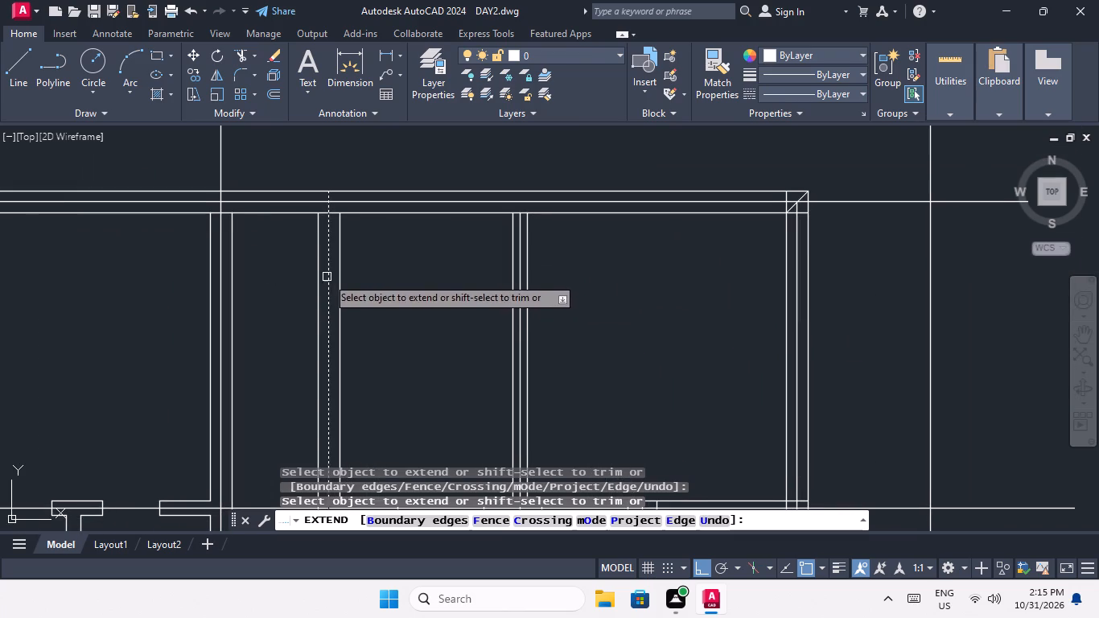
middle_drag(327, 277, 338, 328)
right_click(335, 329)
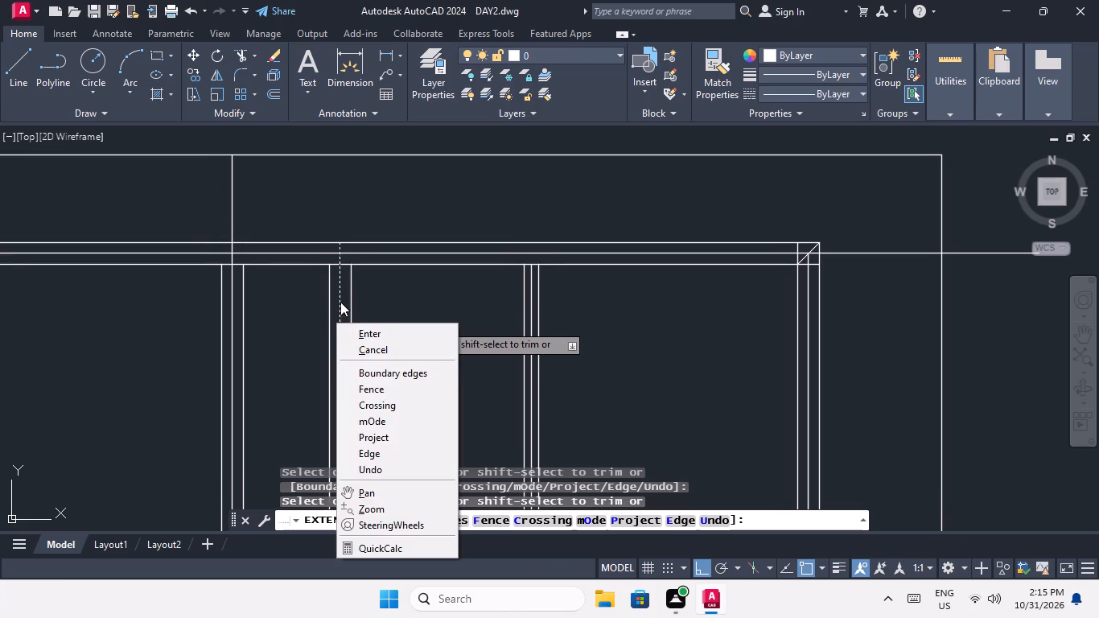
right_click(340, 300)
right_click(338, 299)
click(338, 299)
click(338, 295)
right_click(338, 295)
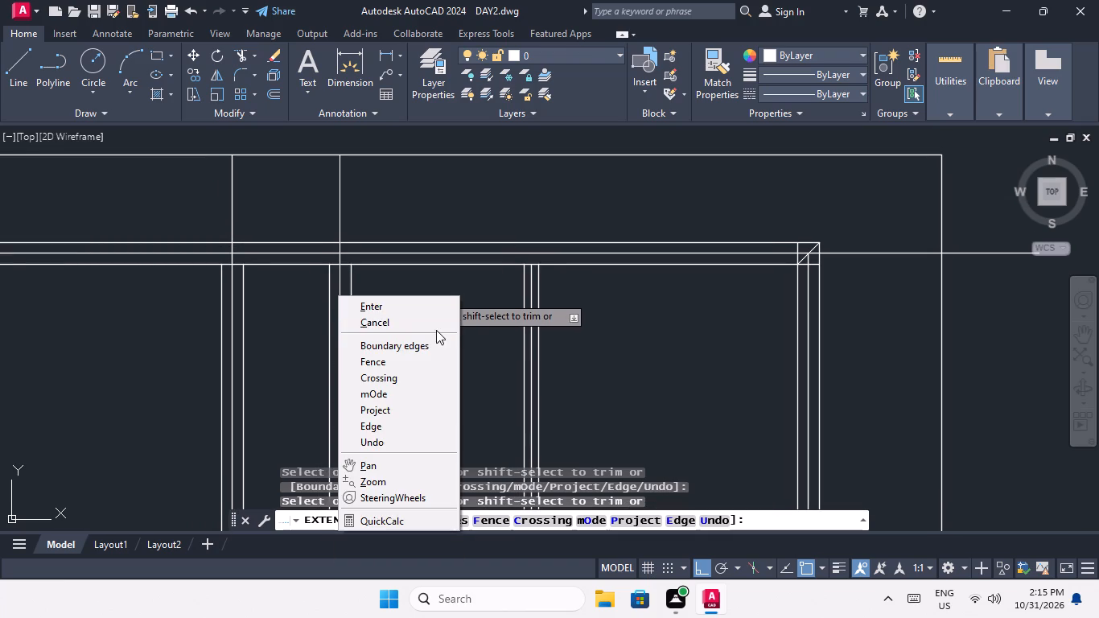
right_click(437, 331)
right_drag(464, 359, 521, 368)
right_drag(536, 363, 550, 370)
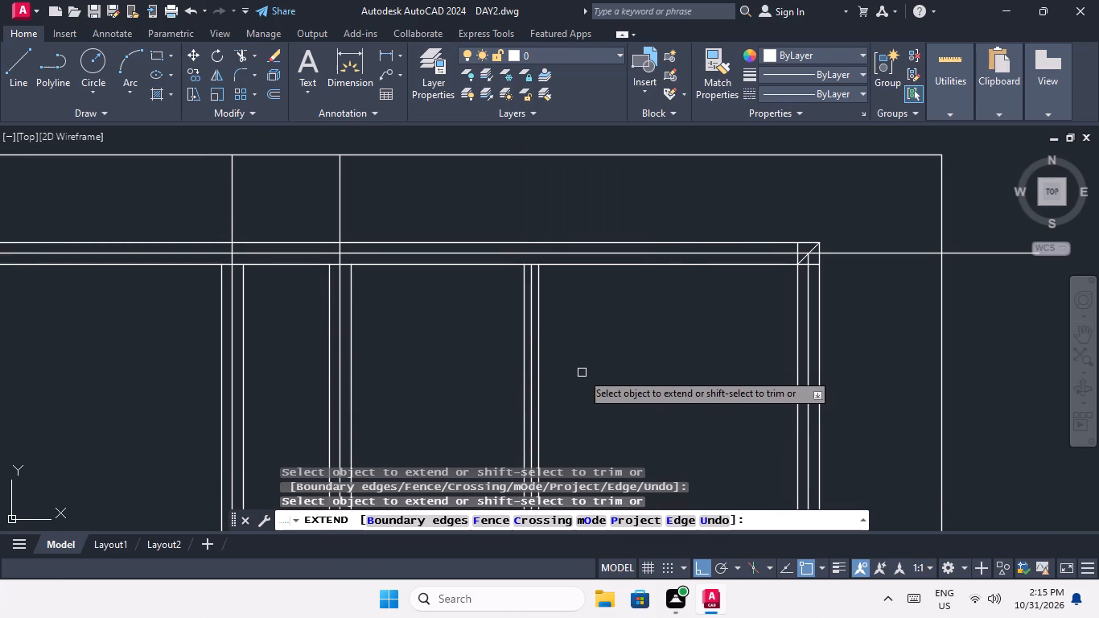
key(Escape)
key(Escape)
key(Escape)
key(Escape)
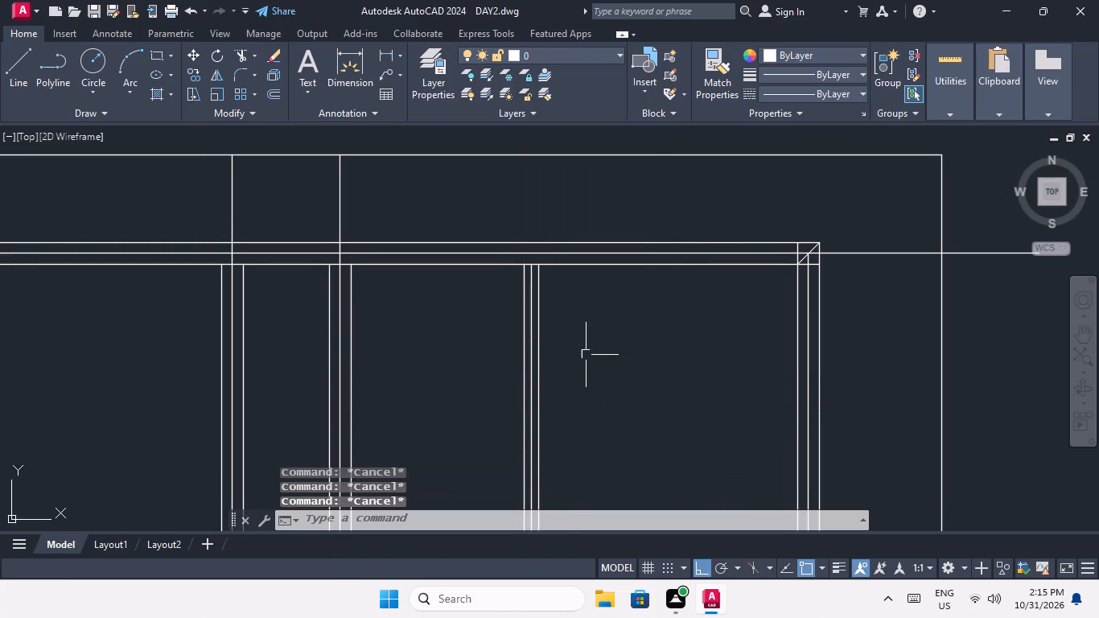
Extend the centre lines of the partition right of the corridor and the right outer wall up to the outline's top line.
key(space)
key(space)
click(530, 303)
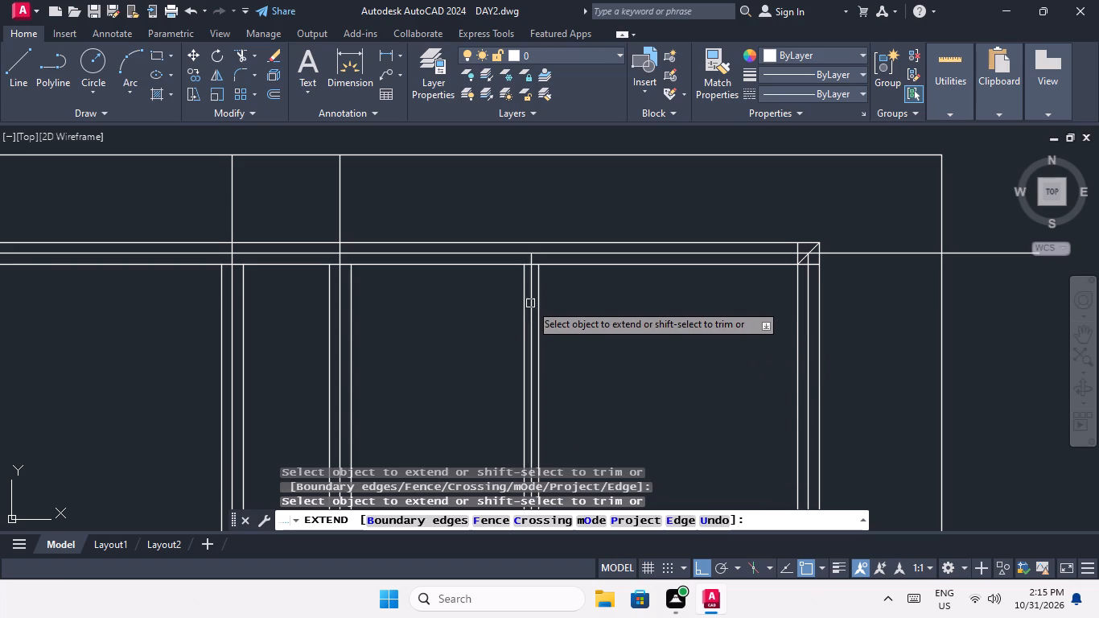
click(530, 296)
click(532, 296)
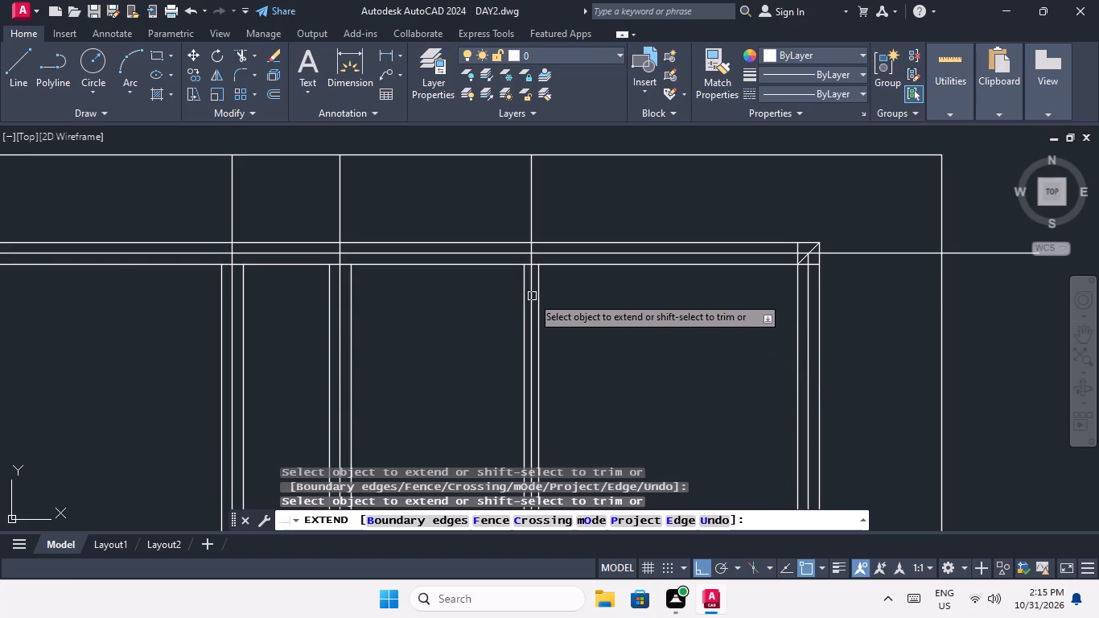
middle_drag(626, 330, 385, 330)
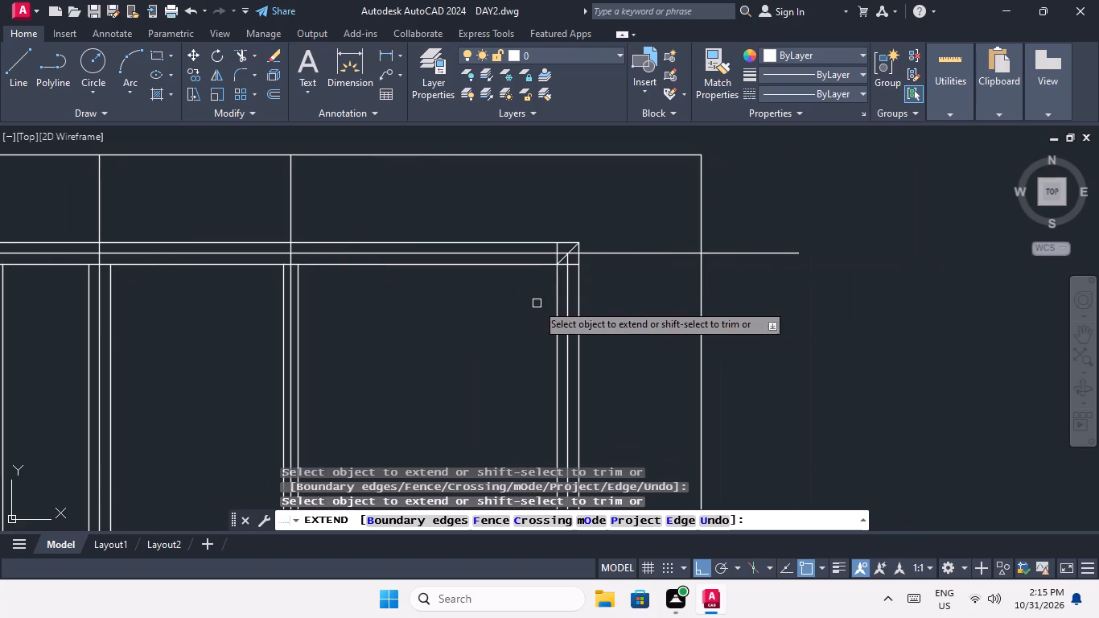
click(565, 307)
click(568, 304)
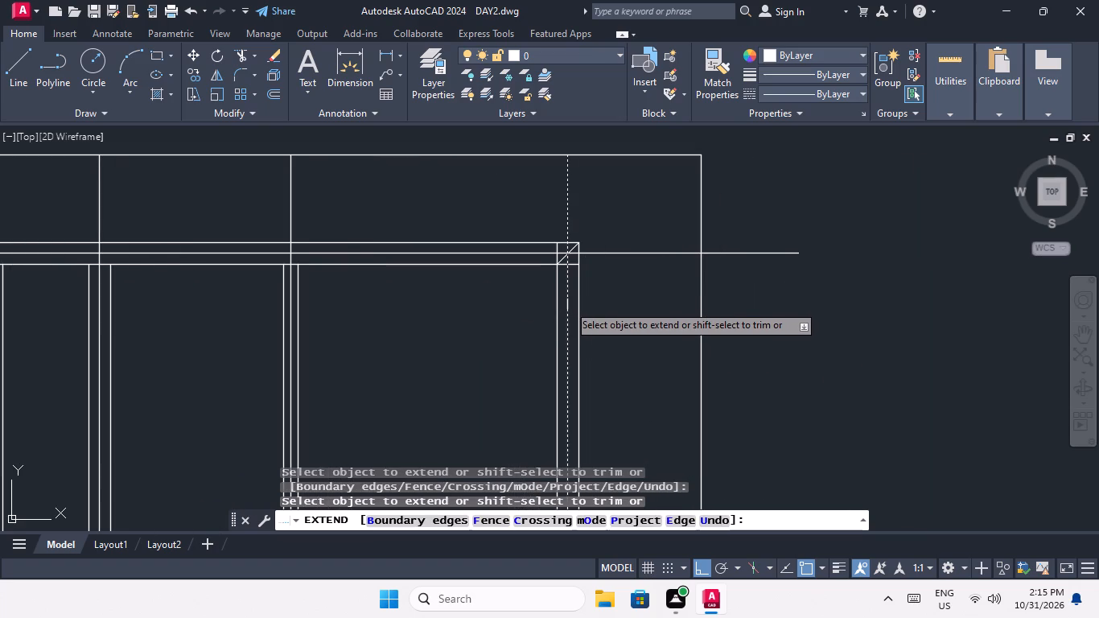
middle_drag(467, 348, 528, 303)
scroll(529, 300, down, 3)
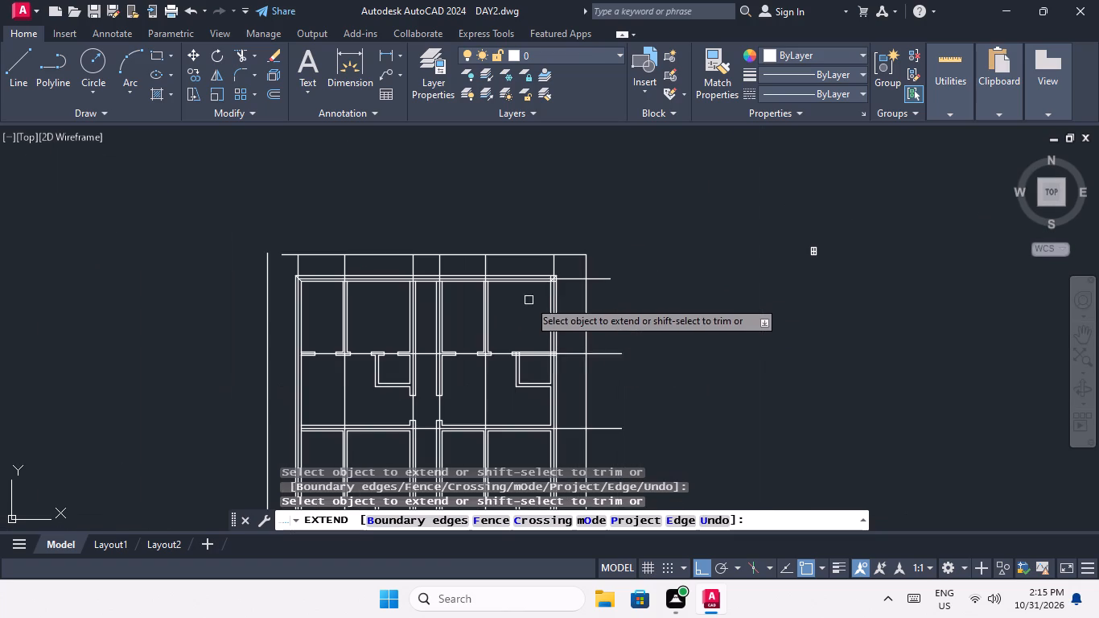
Extend the centre lines of the top outer wall and the first cross wall below it to the outline's left line.
scroll(294, 282, up, 2)
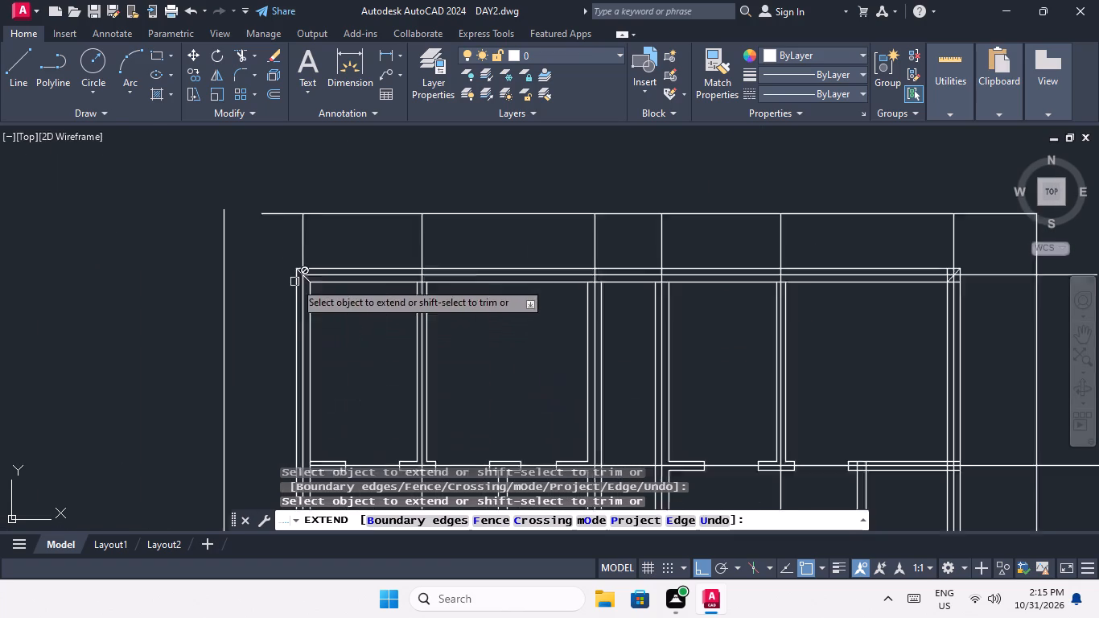
scroll(294, 282, up, 2)
click(333, 268)
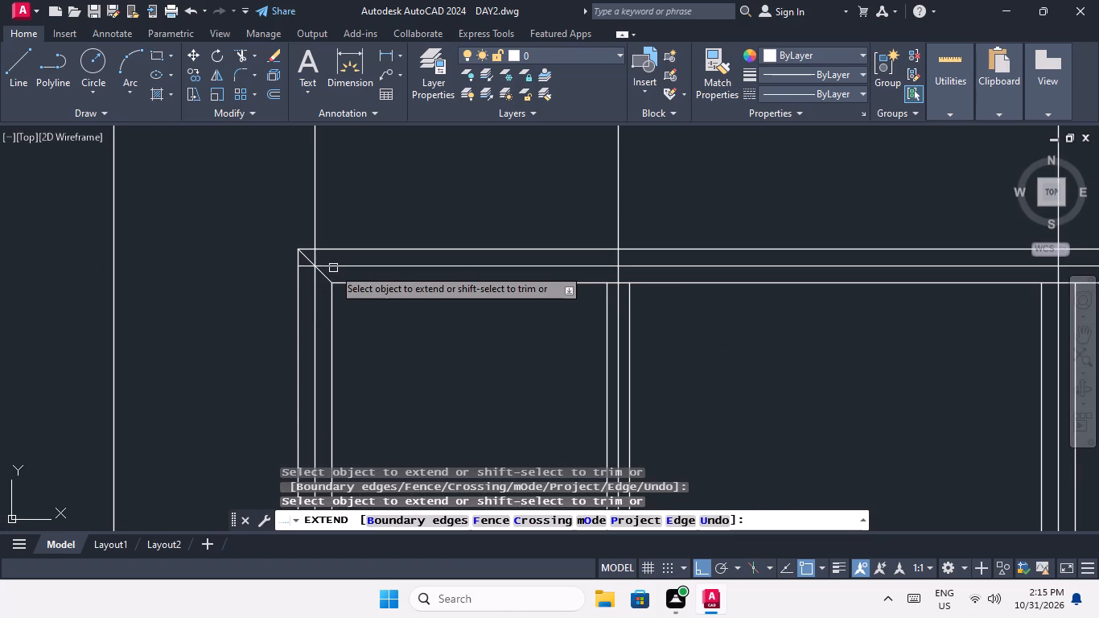
click(338, 268)
scroll(341, 257, down, 3)
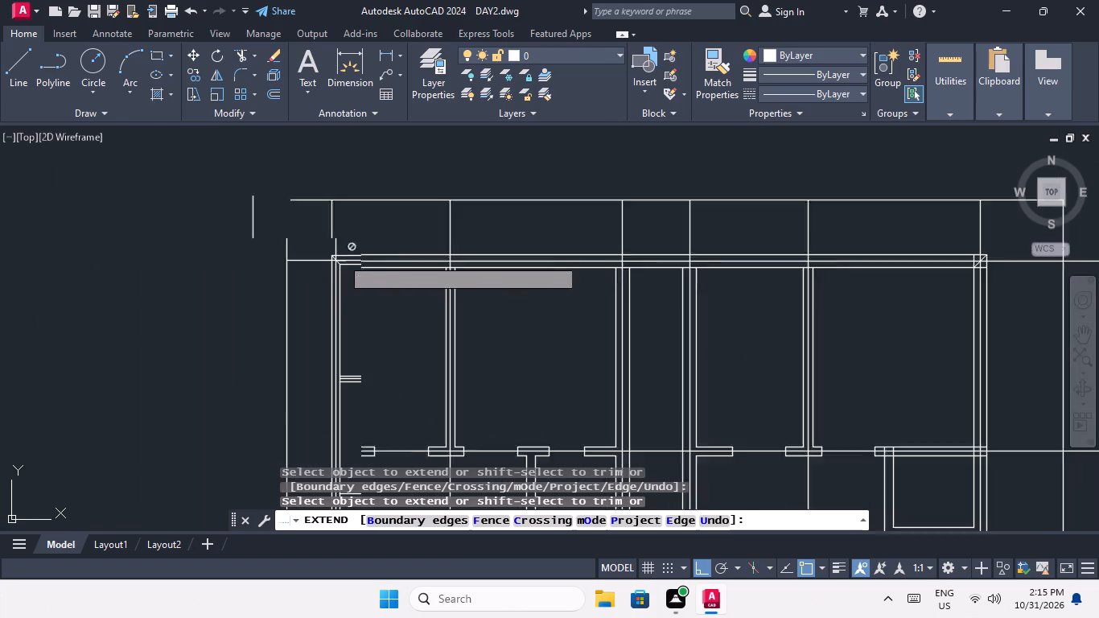
scroll(348, 403, up, 3)
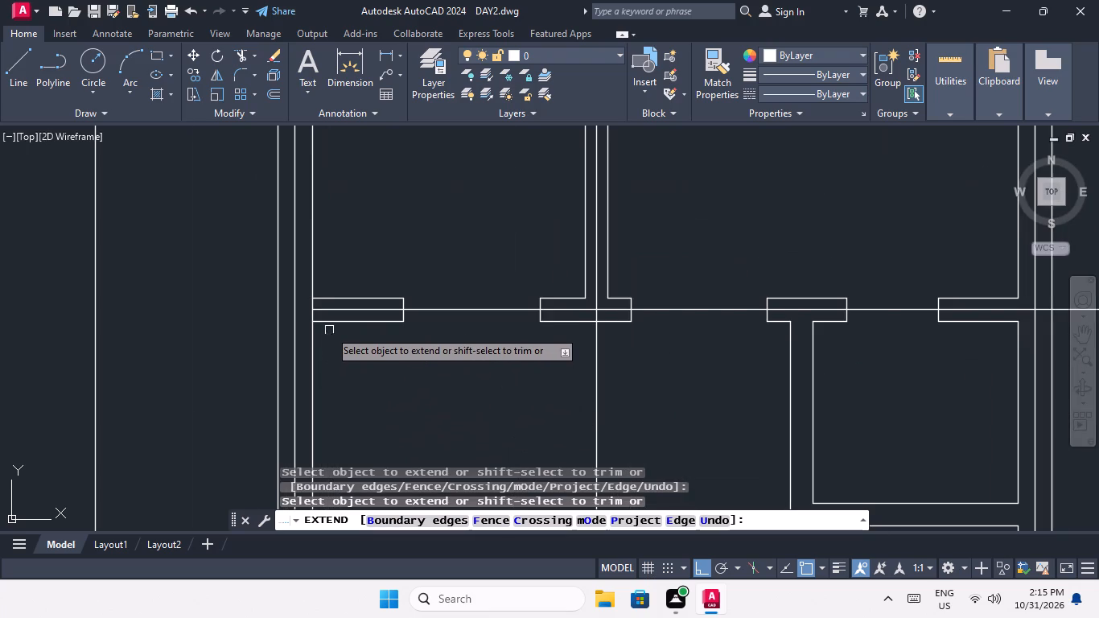
click(324, 309)
click(325, 311)
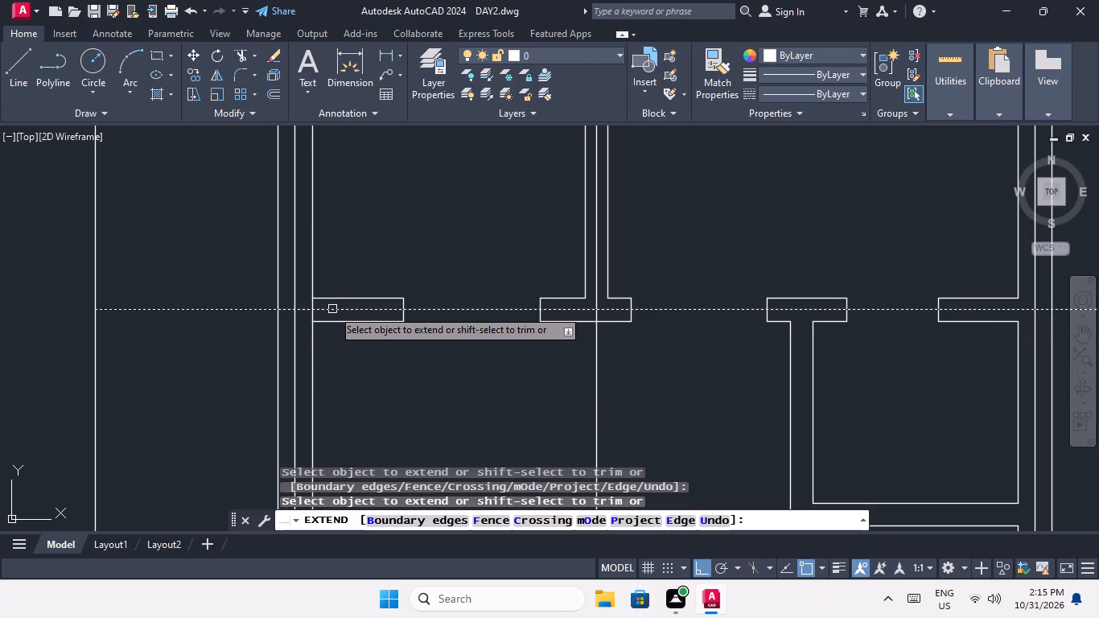
click(332, 309)
Extend the third and fourth horizontal wall centre lines from the top to the outline's left line.
scroll(334, 308, down, 3)
middle_drag(342, 342, 331, 286)
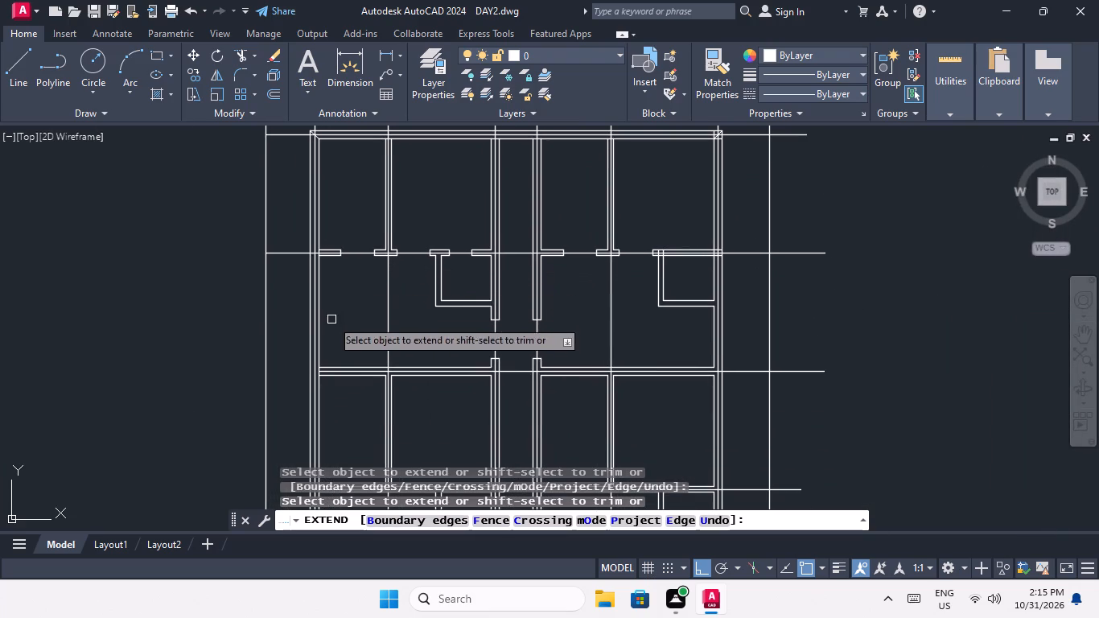
scroll(332, 387, up, 2)
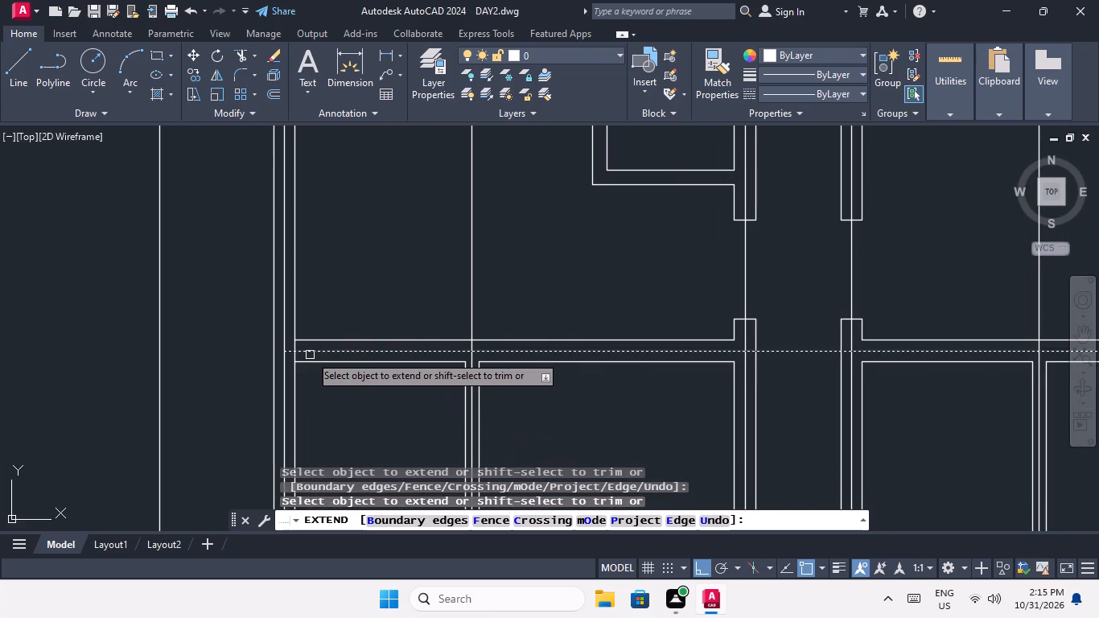
click(310, 353)
click(308, 351)
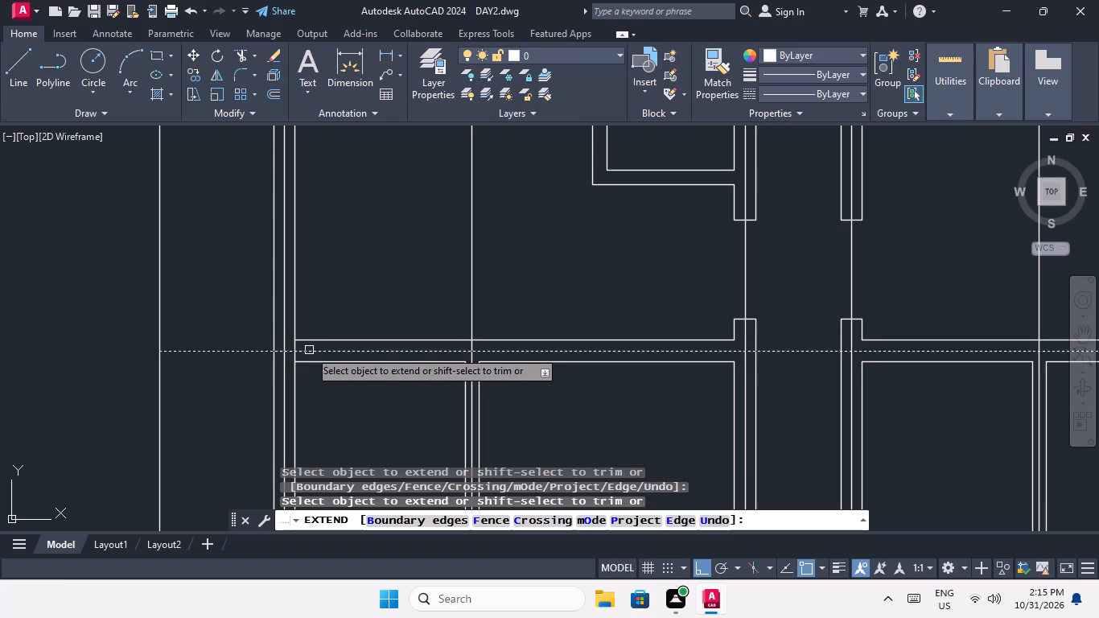
click(310, 350)
scroll(314, 343, down, 2)
middle_drag(323, 357, 311, 299)
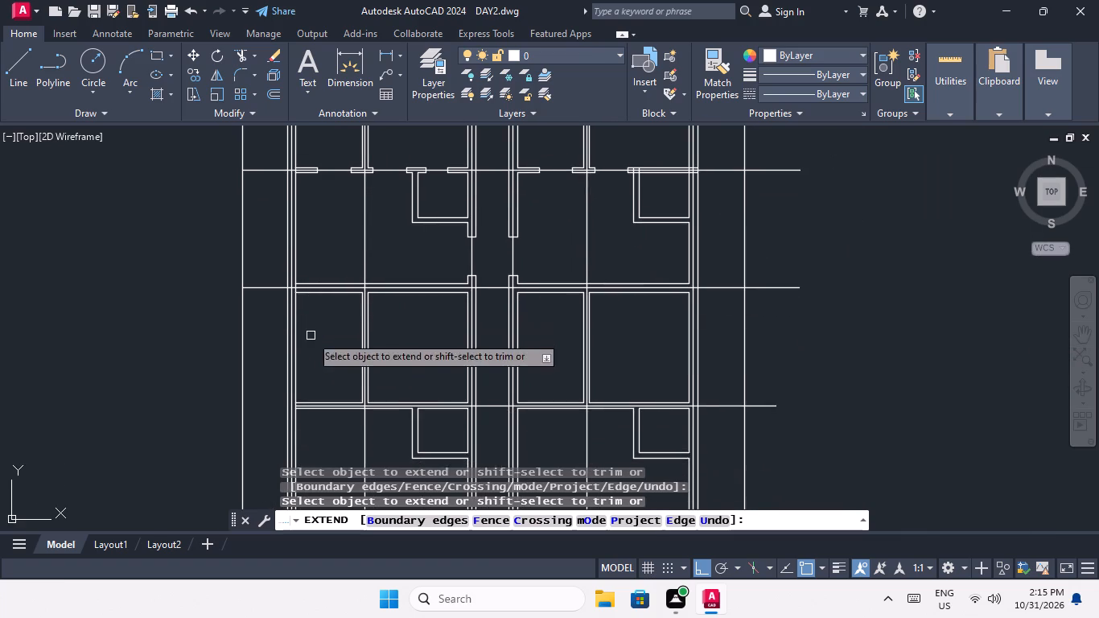
middle_drag(307, 337, 288, 221)
scroll(278, 276, up, 3)
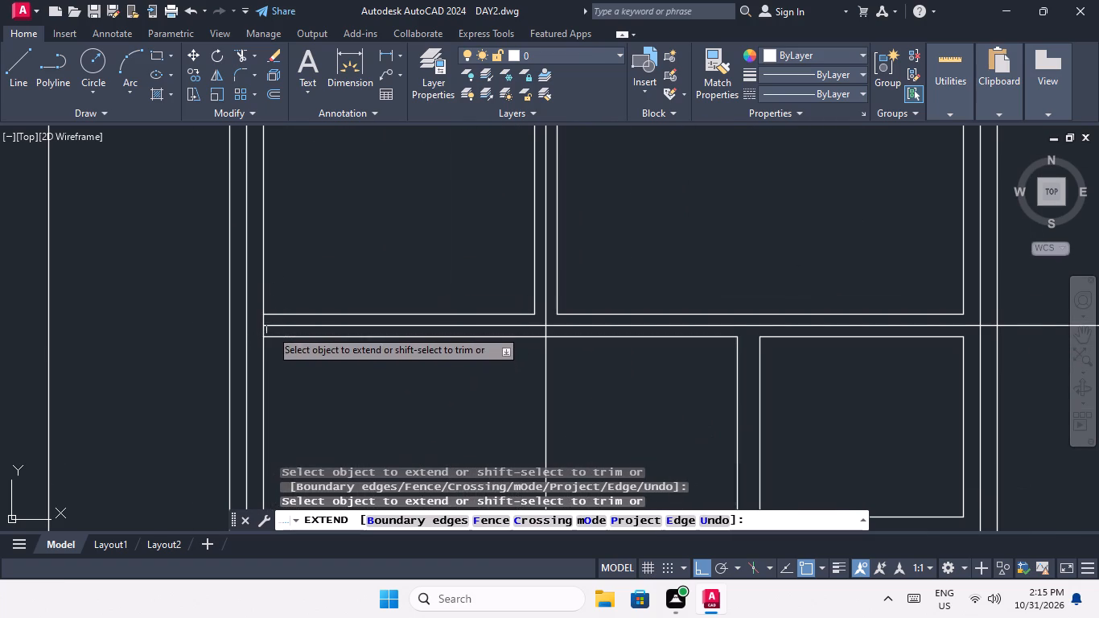
click(272, 327)
click(275, 325)
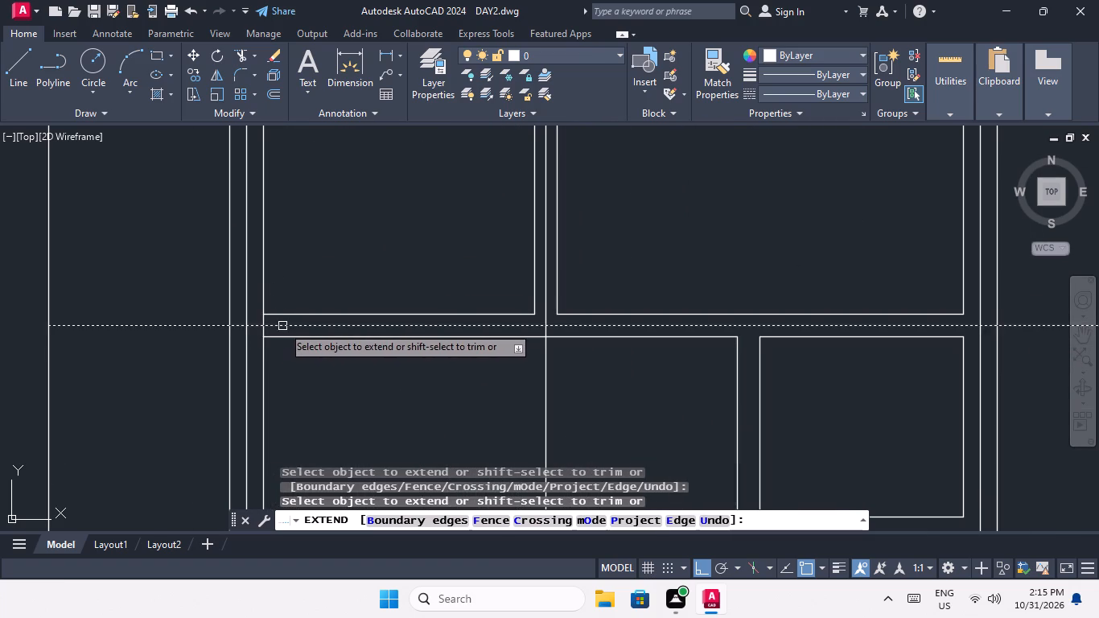
click(282, 326)
Extend the fifth and sixth horizontal wall centre lines from the top to the outline's left line.
scroll(286, 315, down, 3)
middle_drag(305, 389, 304, 334)
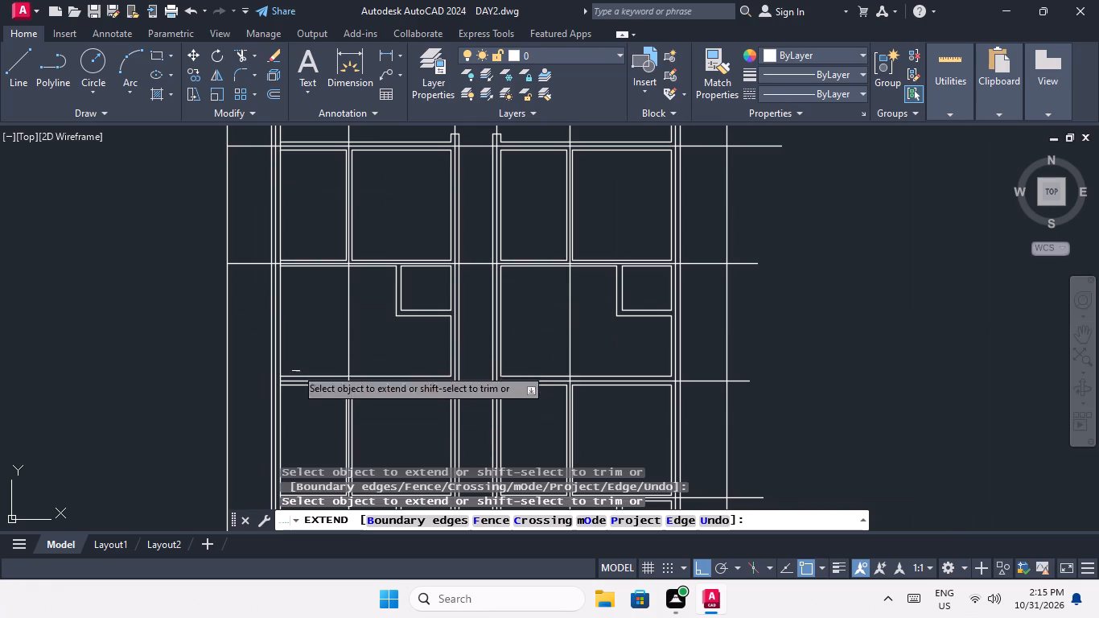
scroll(291, 389, up, 3)
click(269, 365)
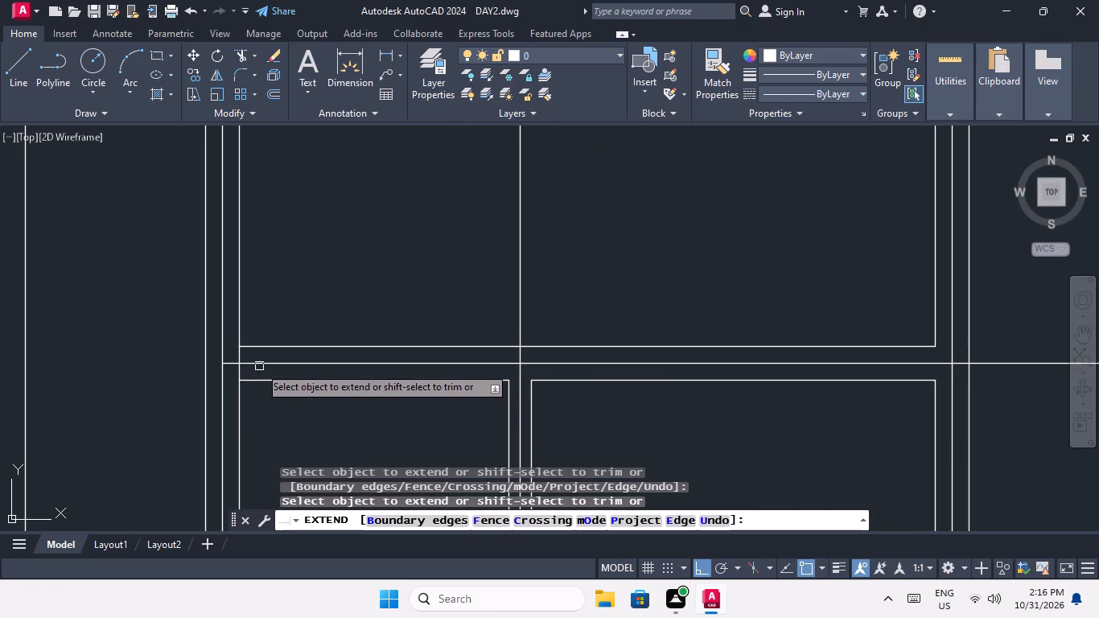
click(259, 366)
scroll(268, 361, down, 1)
click(269, 361)
scroll(274, 353, down, 3)
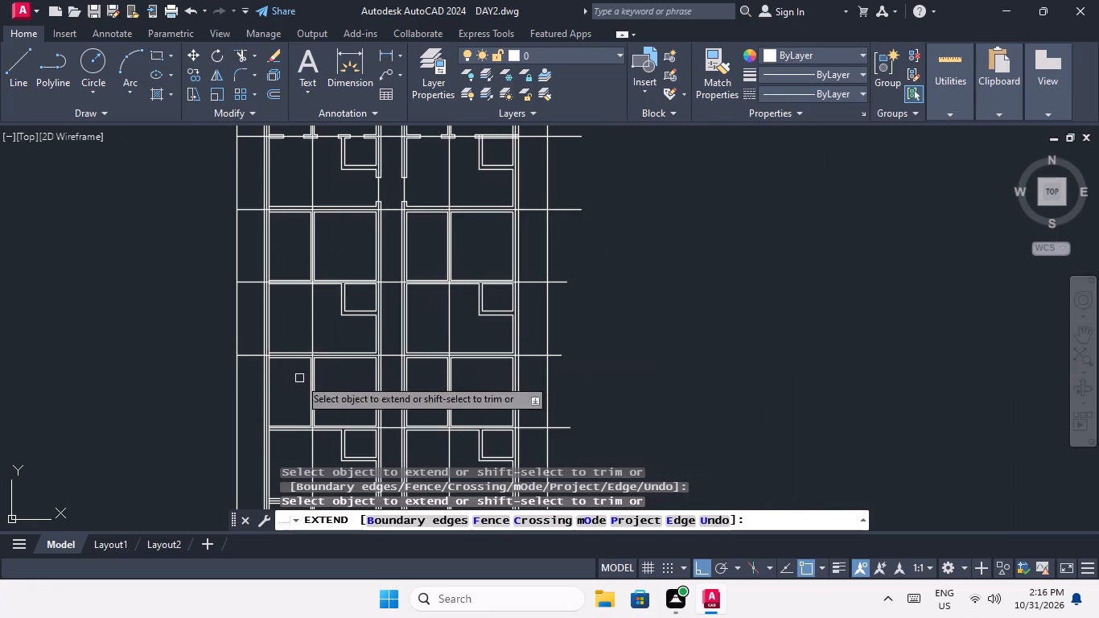
middle_drag(296, 377, 287, 314)
scroll(270, 368, up, 3)
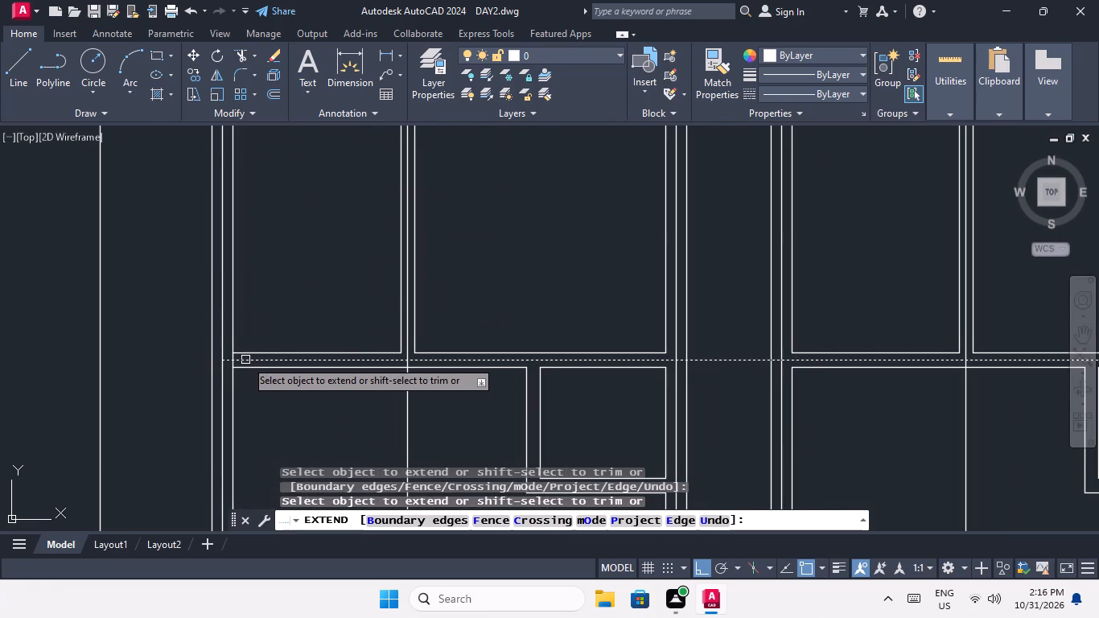
click(245, 360)
click(245, 364)
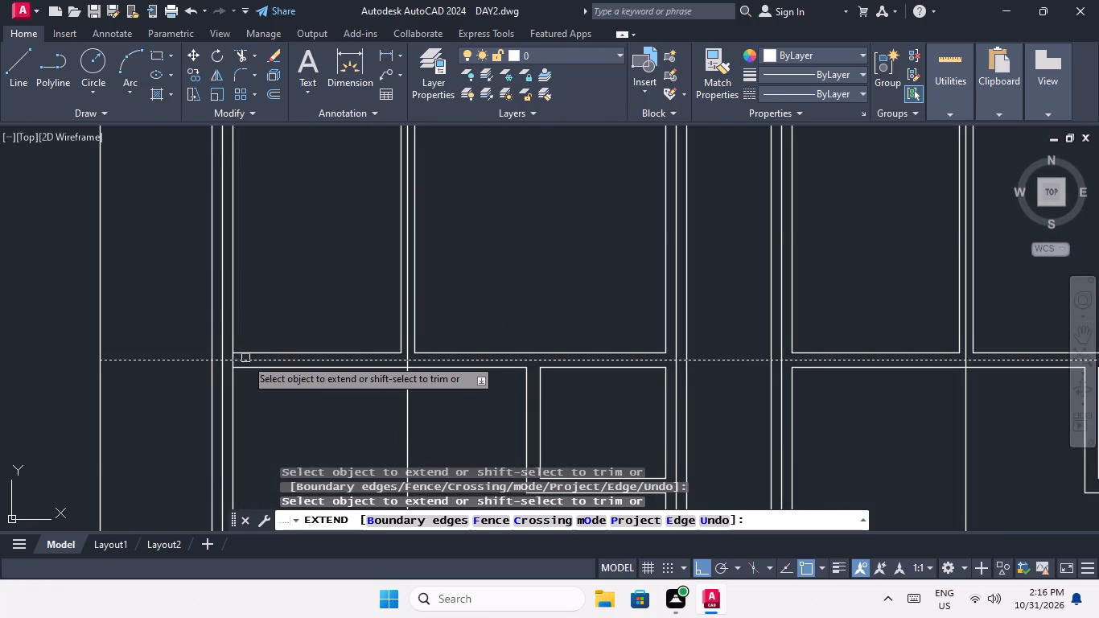
click(245, 358)
Extend the seventh and eighth horizontal wall centre lines from the top to the outline's left line.
scroll(262, 296, down, 1)
middle_drag(263, 295, 251, 224)
scroll(252, 256, down, 1)
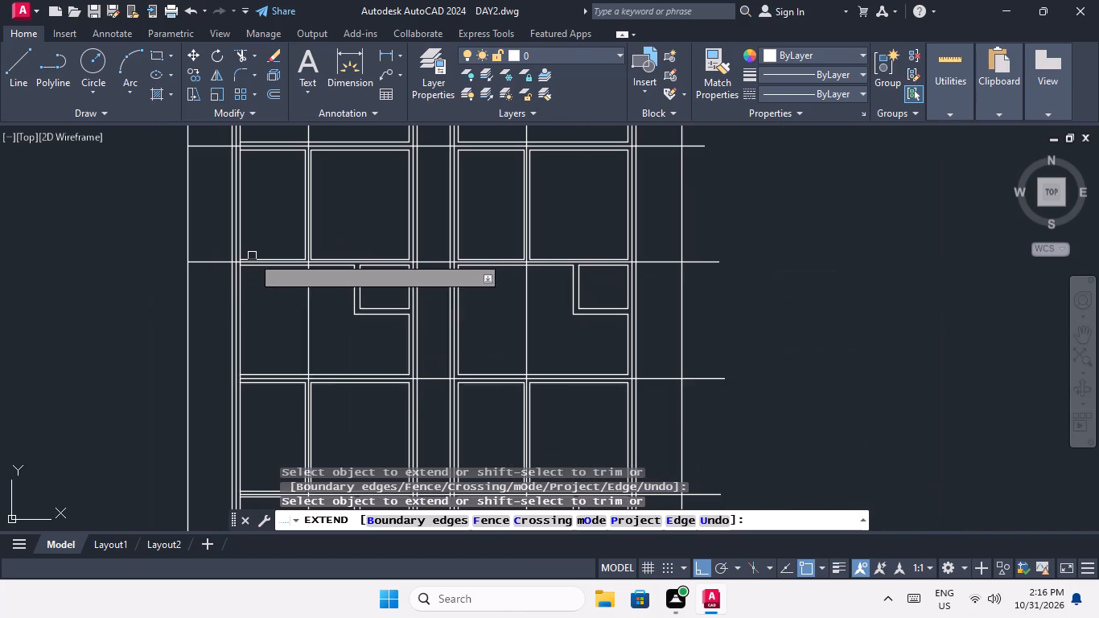
scroll(266, 386, up, 1)
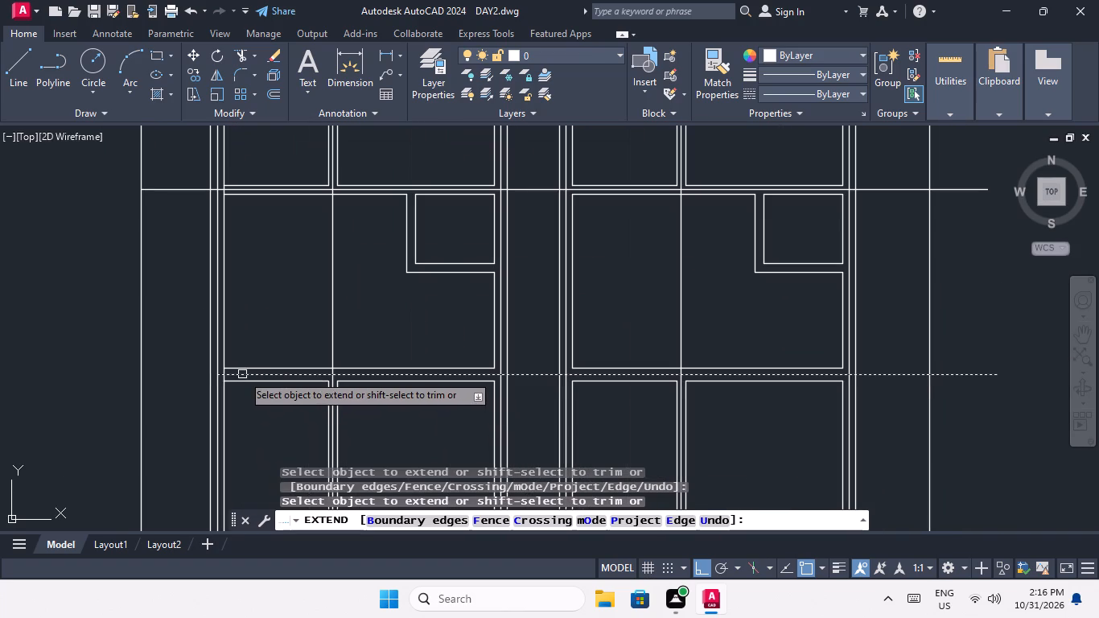
click(242, 374)
click(239, 377)
click(235, 375)
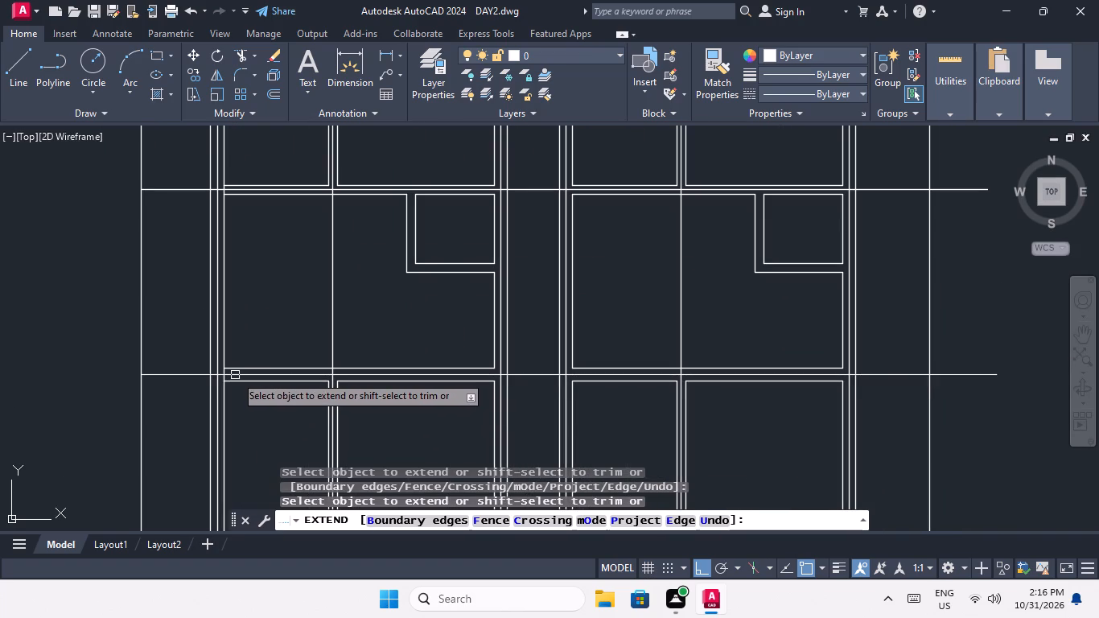
scroll(246, 348, down, 2)
middle_drag(266, 412, 281, 361)
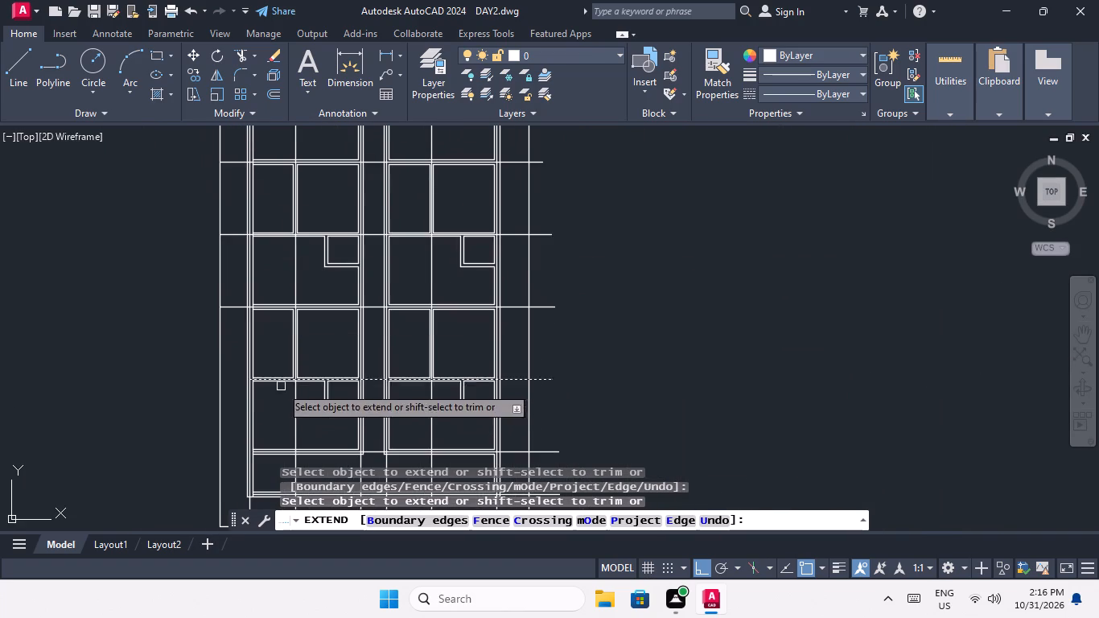
scroll(265, 382, up, 3)
click(233, 378)
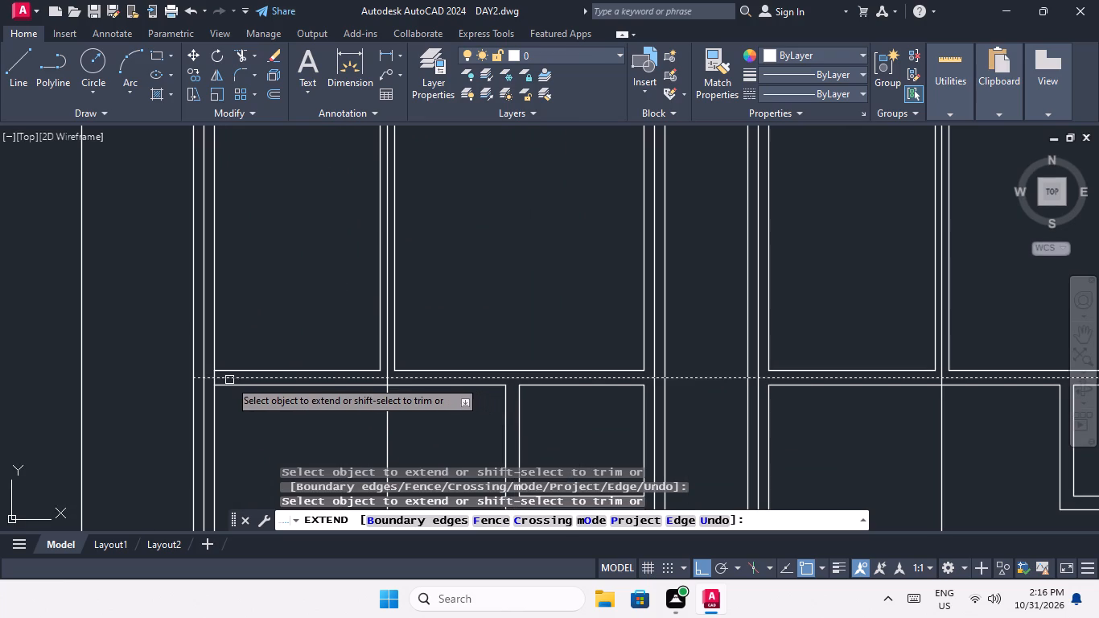
click(229, 380)
click(241, 380)
Extend the centre lines of the lowest cross wall and the bottom outer wall to the outline's left line and end the command.
scroll(253, 346, down, 2)
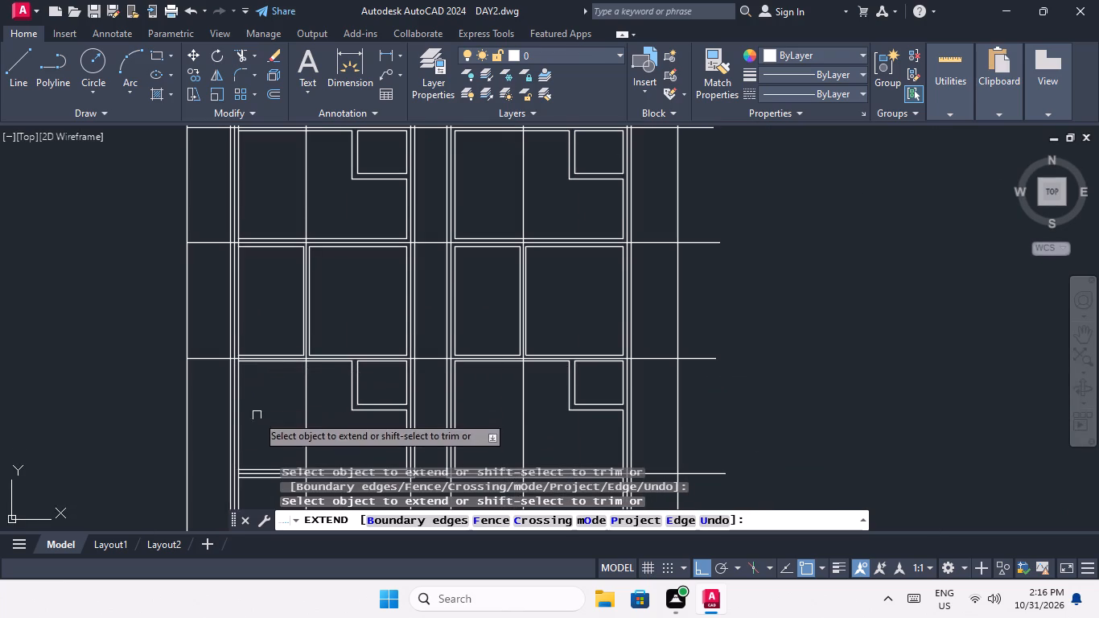
middle_drag(257, 414, 259, 338)
scroll(259, 408, up, 2)
click(235, 384)
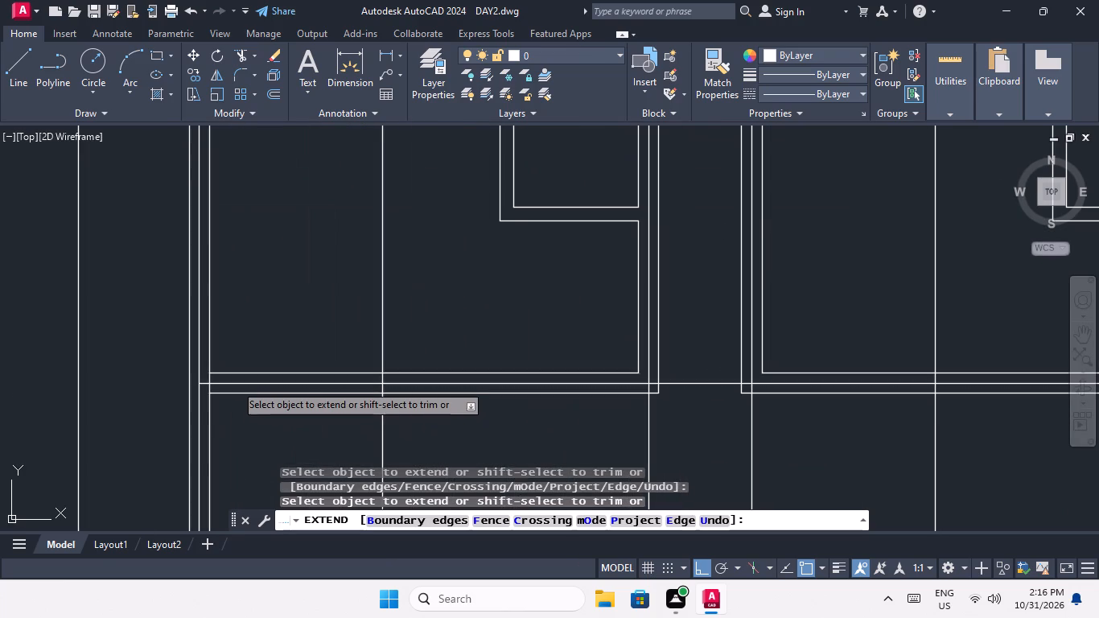
click(226, 386)
click(224, 385)
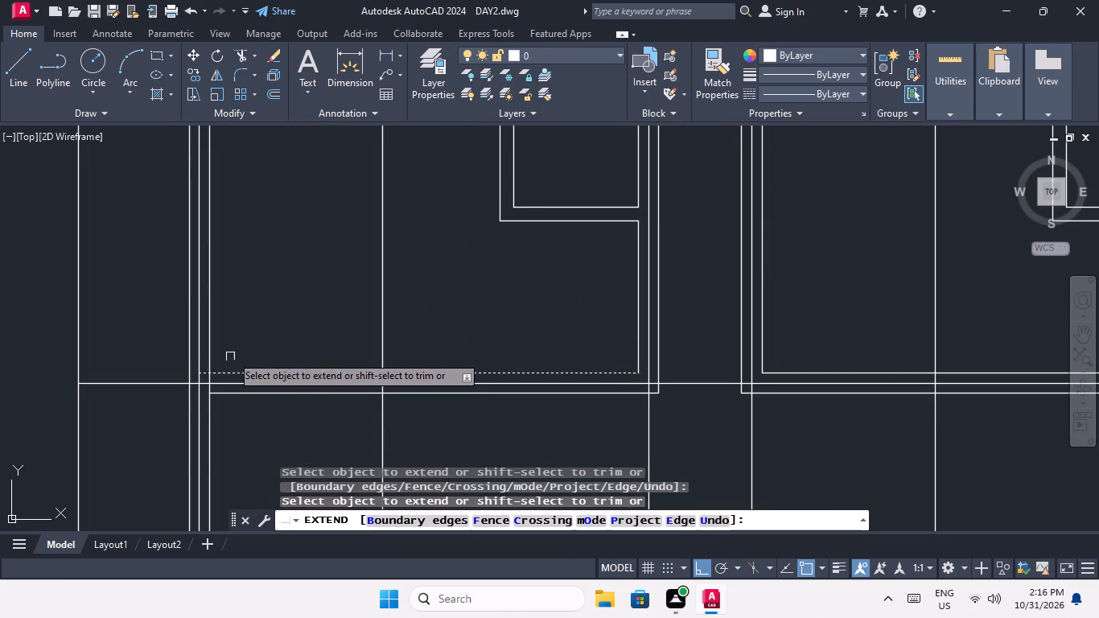
scroll(237, 343, down, 3)
scroll(236, 396, up, 3)
click(233, 395)
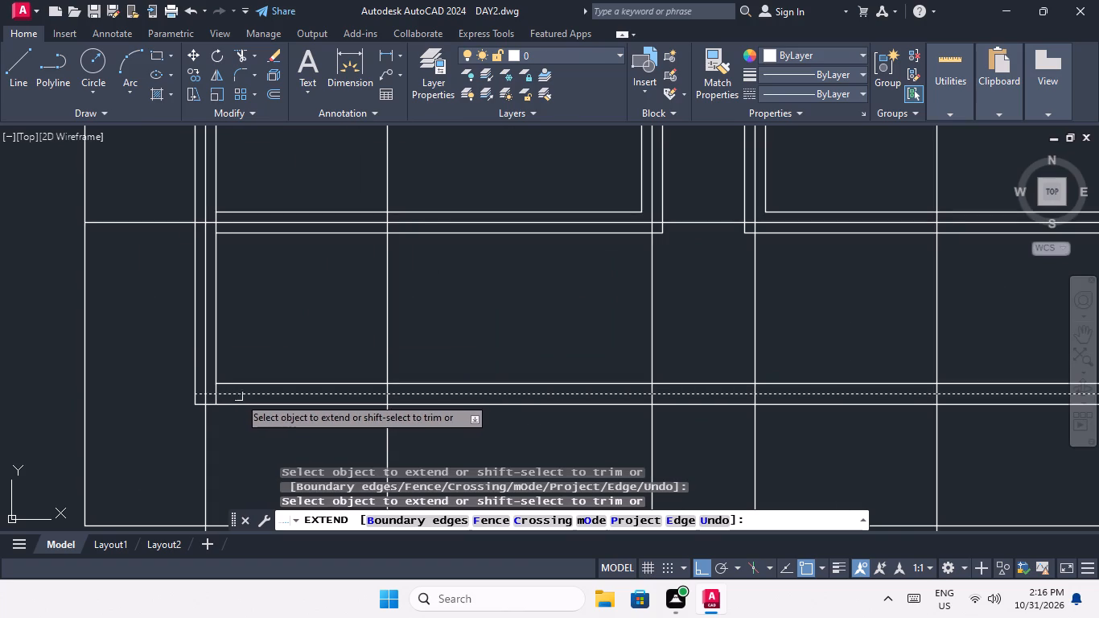
click(246, 394)
click(238, 396)
scroll(241, 364, down, 2)
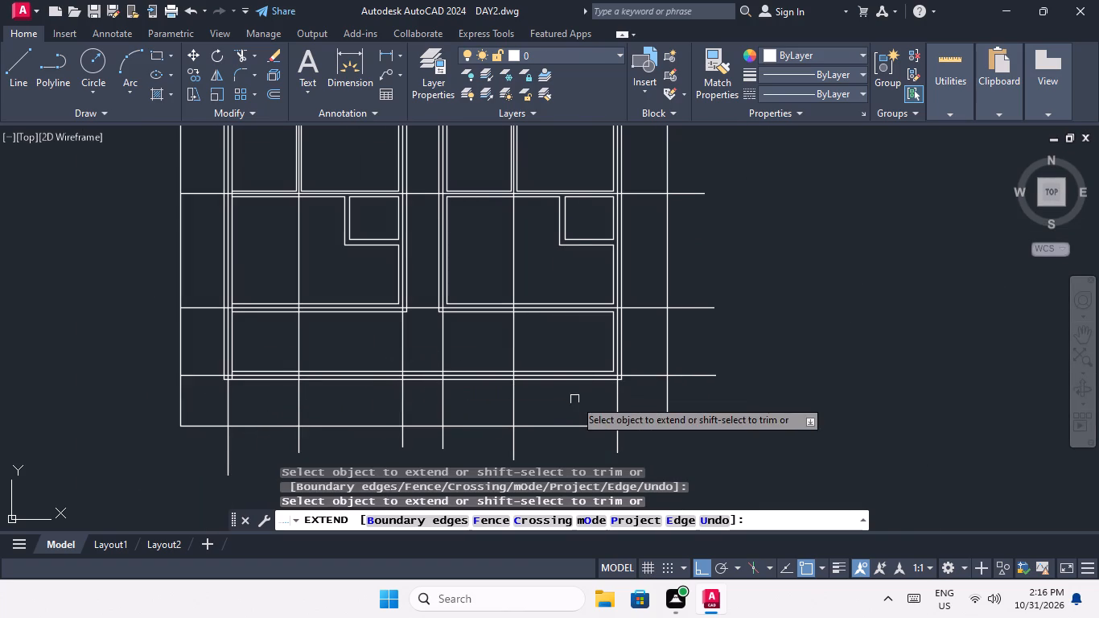
middle_drag(574, 399, 524, 431)
scroll(525, 393, down, 1)
middle_drag(525, 393, 484, 302)
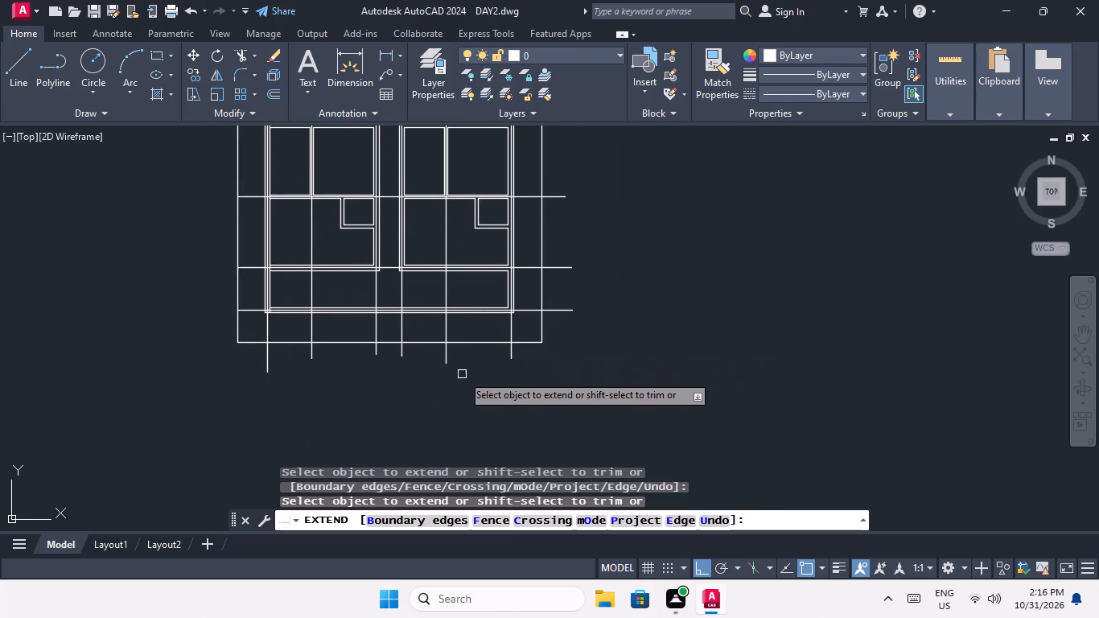
key(Escape)
key(Escape)
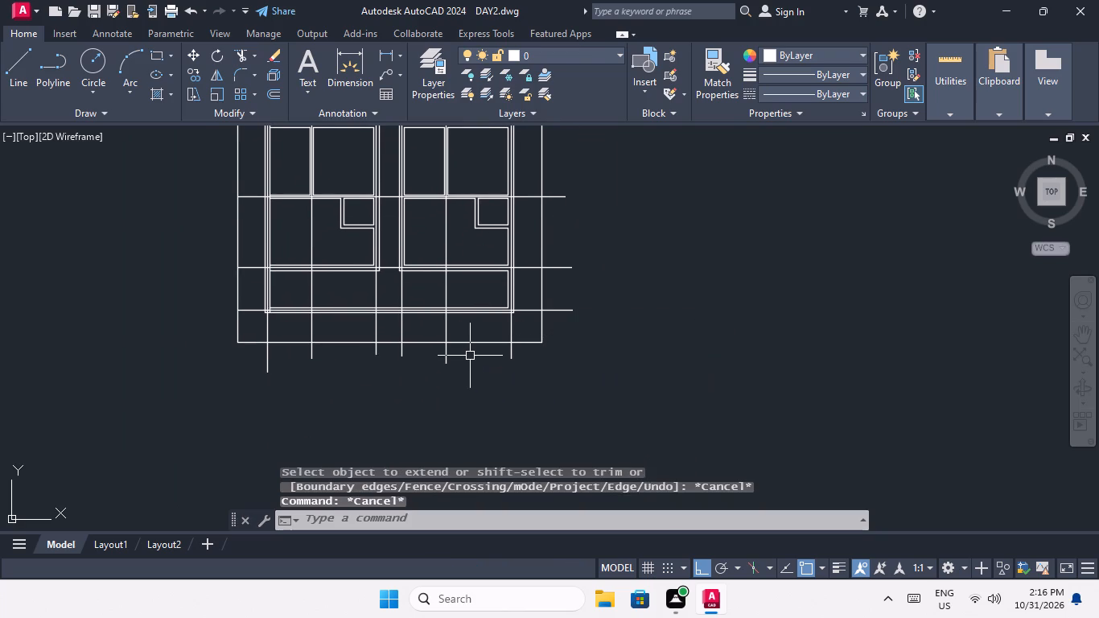
Using all objects as cutting edges, trim the six vertical centre lines where they overrun the outline's bottom line.
key(t)
key(r)
key(space)
key(space)
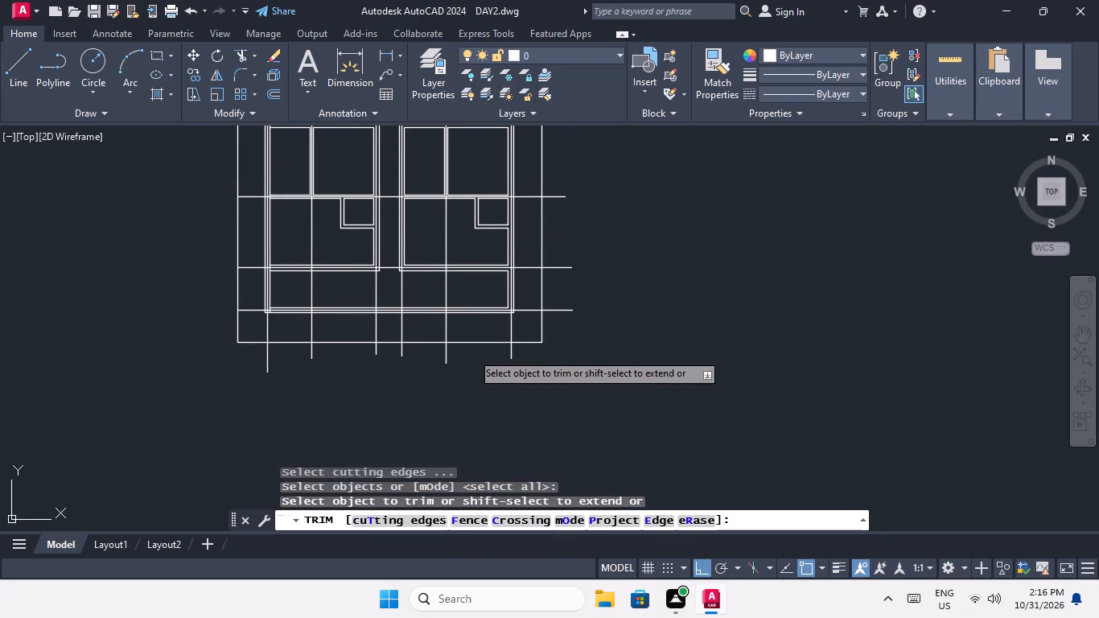
click(513, 354)
click(447, 357)
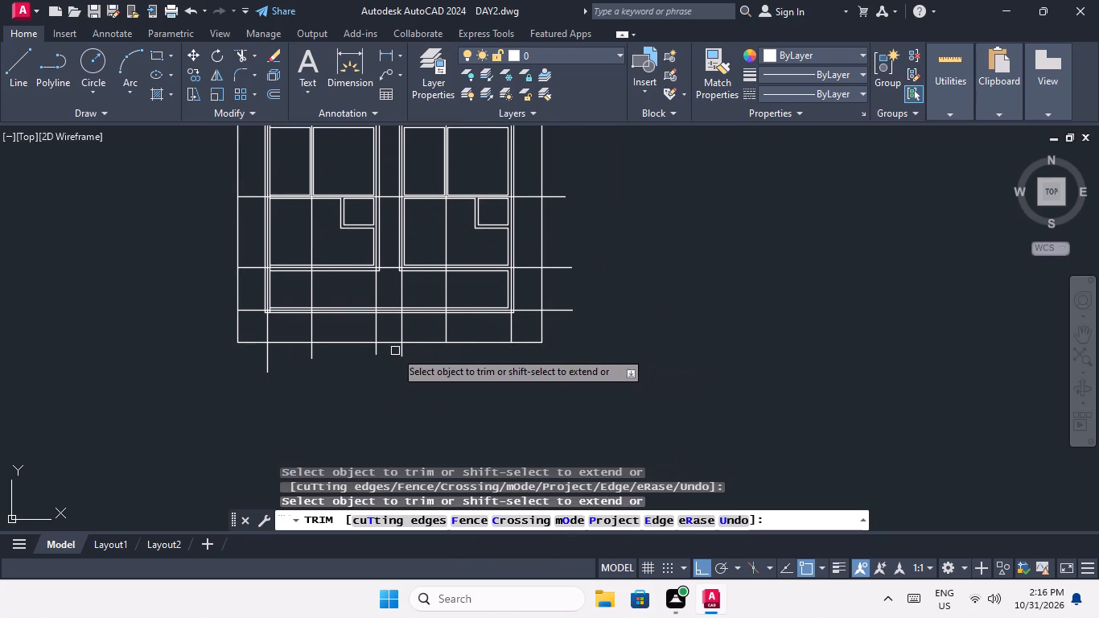
click(404, 353)
click(377, 354)
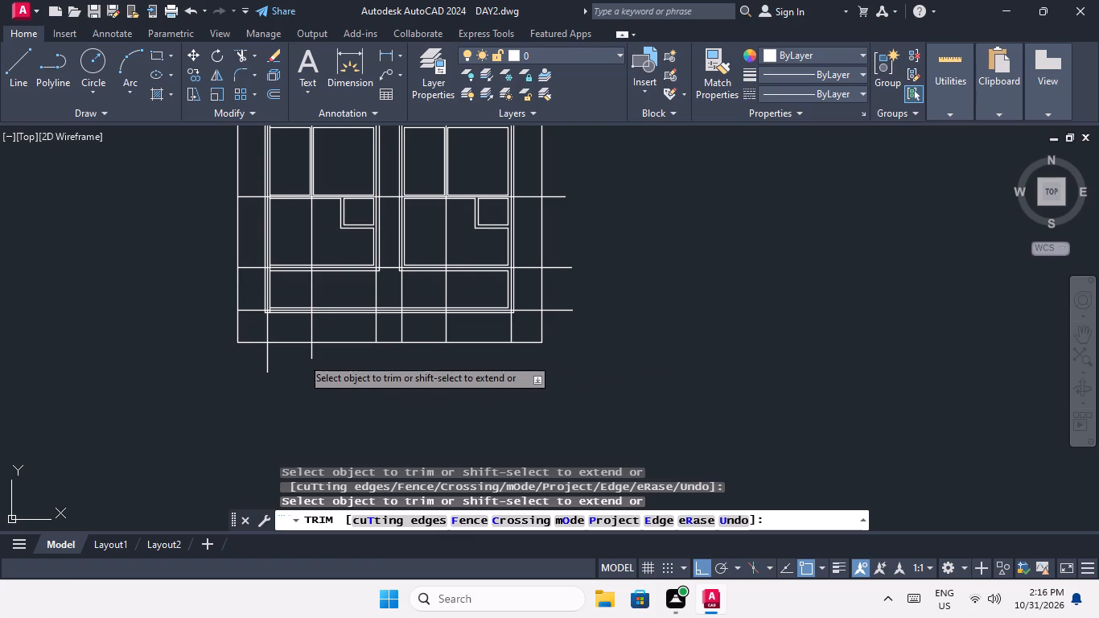
click(309, 352)
click(266, 365)
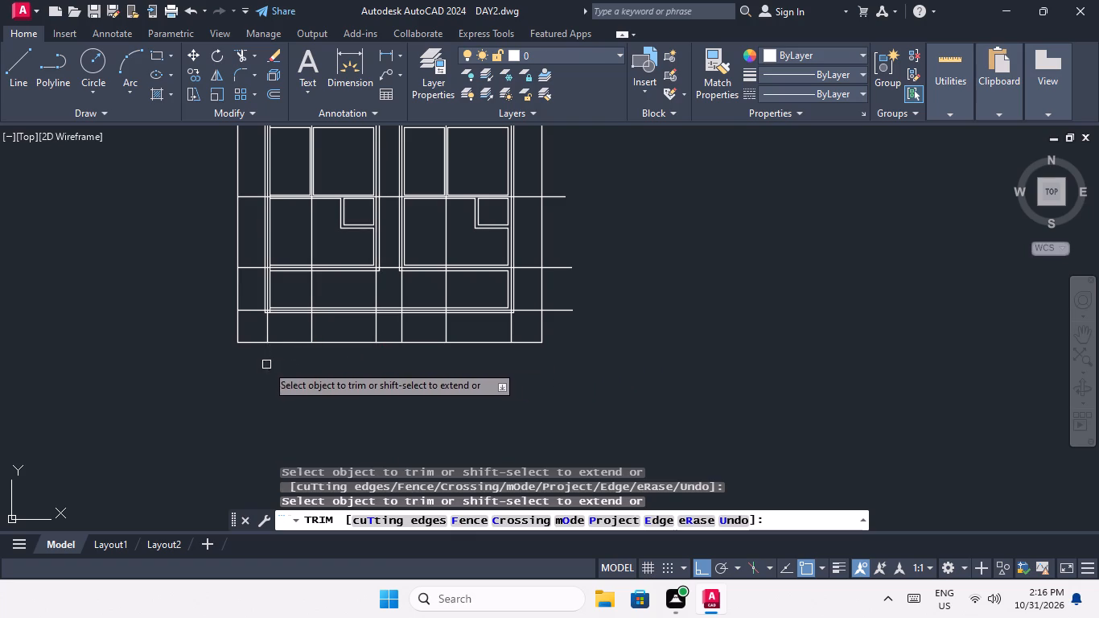
Trim the overhanging ends of the lower seven horizontal centre lines beyond the outline's right line with one crossing selection.
scroll(406, 361, down, 1)
middle_drag(405, 361, 263, 399)
click(386, 390)
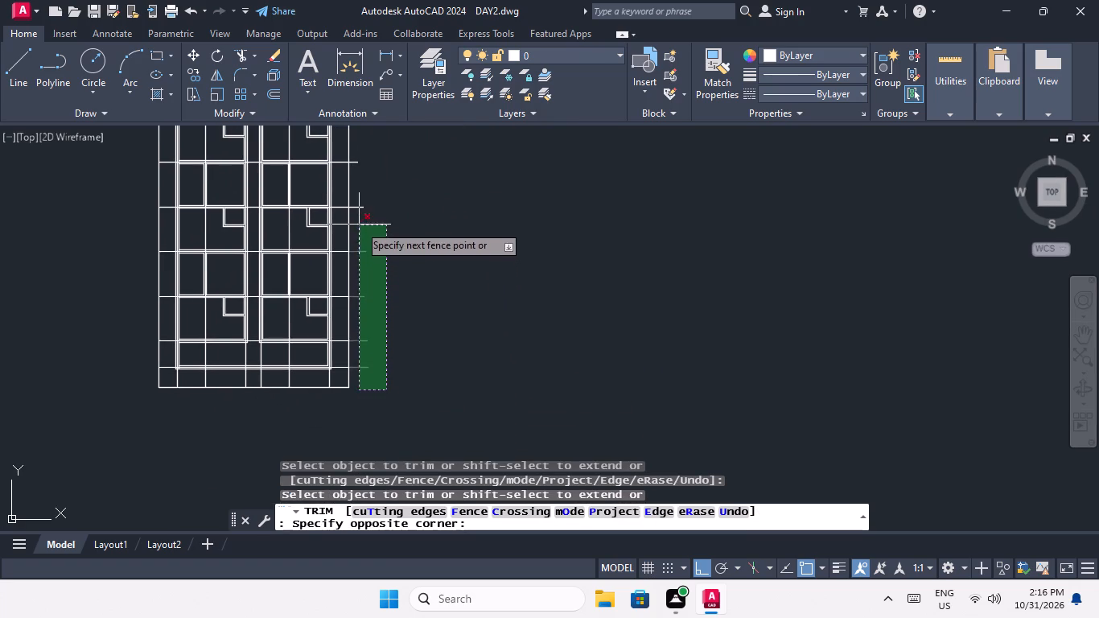
middle_drag(361, 210, 364, 326)
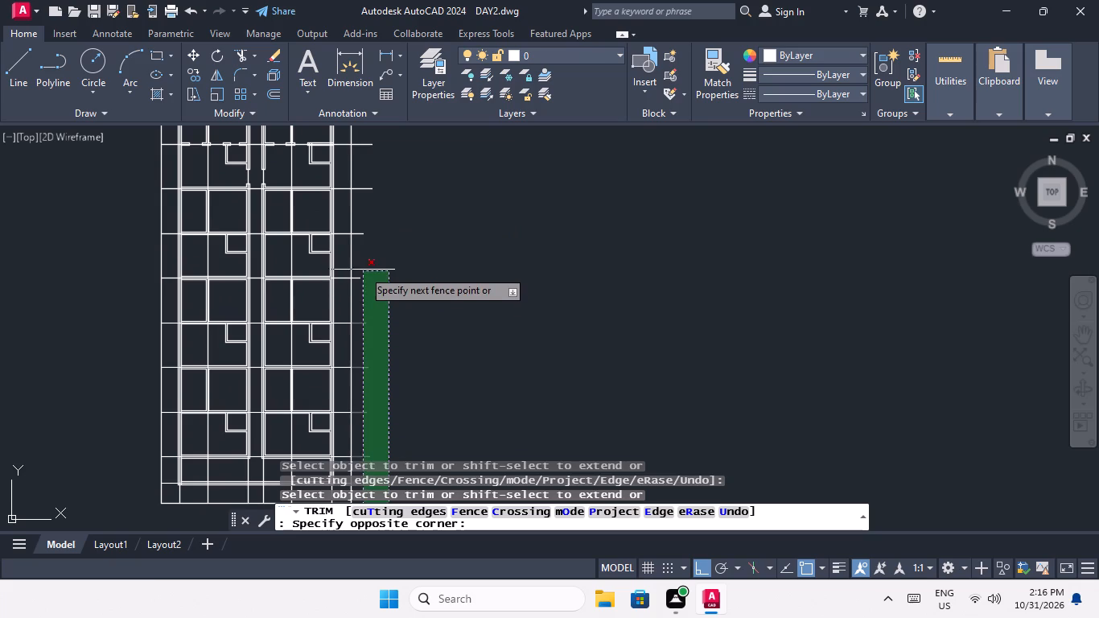
click(356, 227)
middle_drag(369, 237, 360, 336)
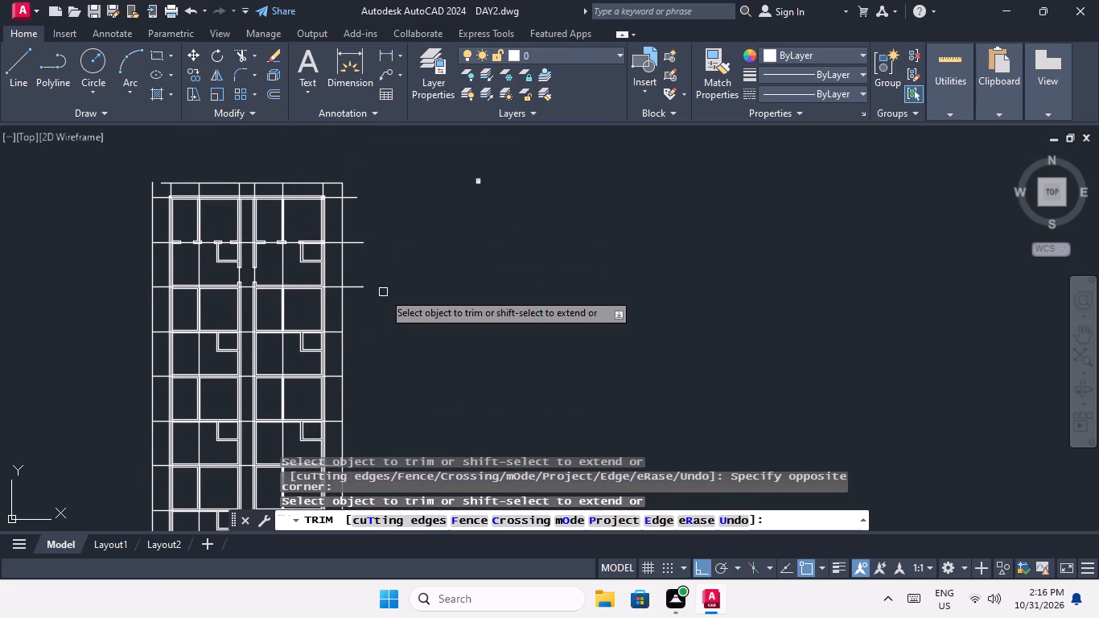
Trim the overhanging ends of the upper three horizontal centre lines beyond the outline's right line and end the command.
drag(381, 308, 379, 323)
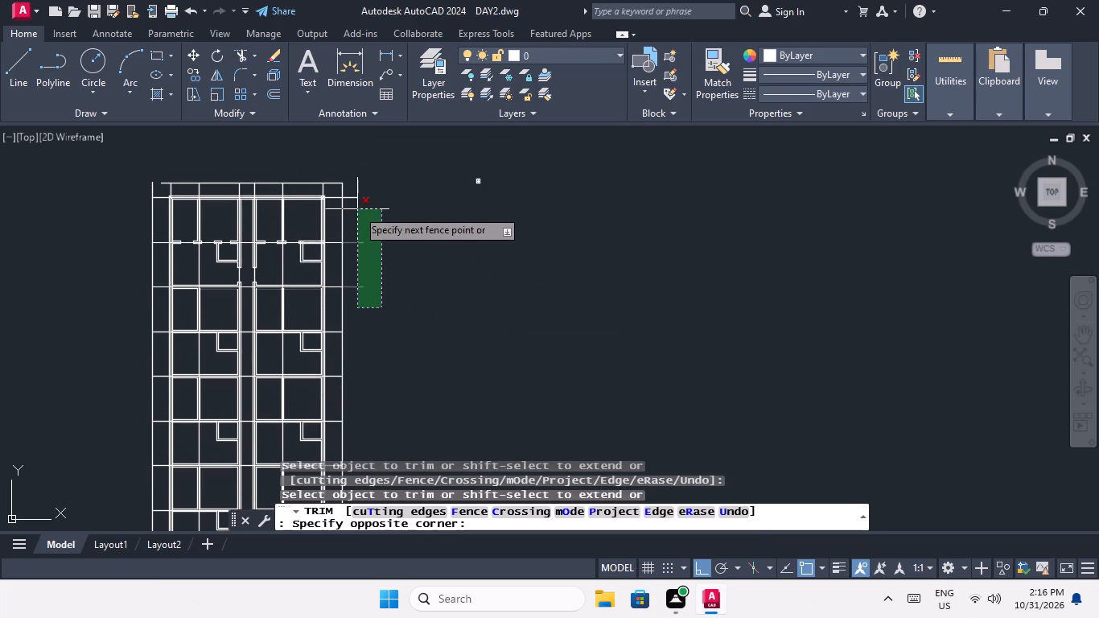
click(352, 186)
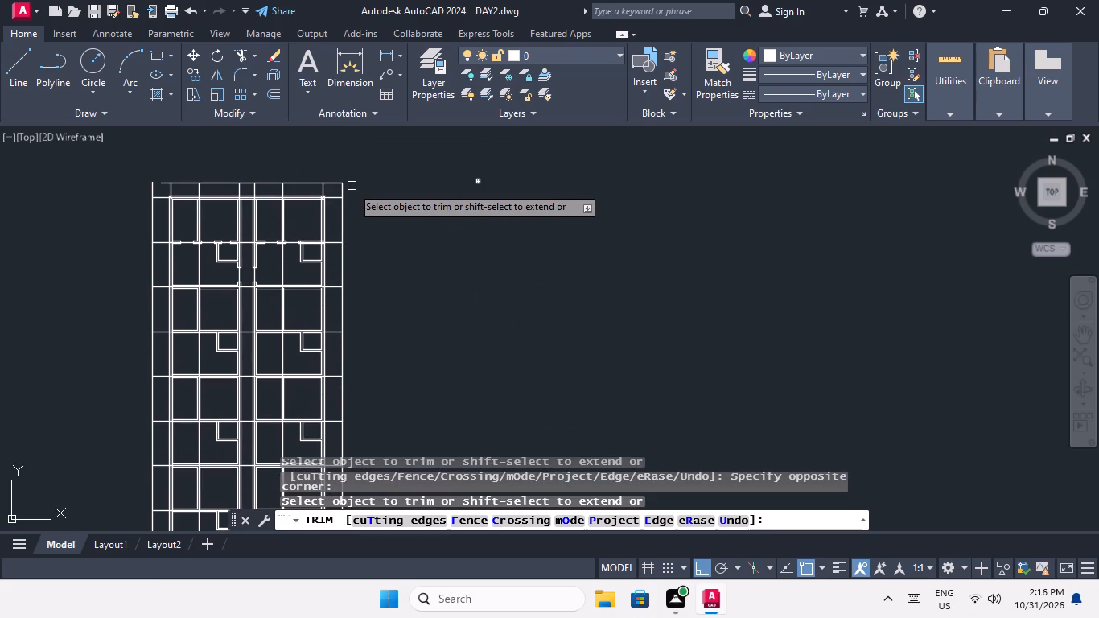
key(Escape)
key(Escape)
Erase the top and left lines of the outline drawn around the floor plan.
scroll(154, 183, up, 3)
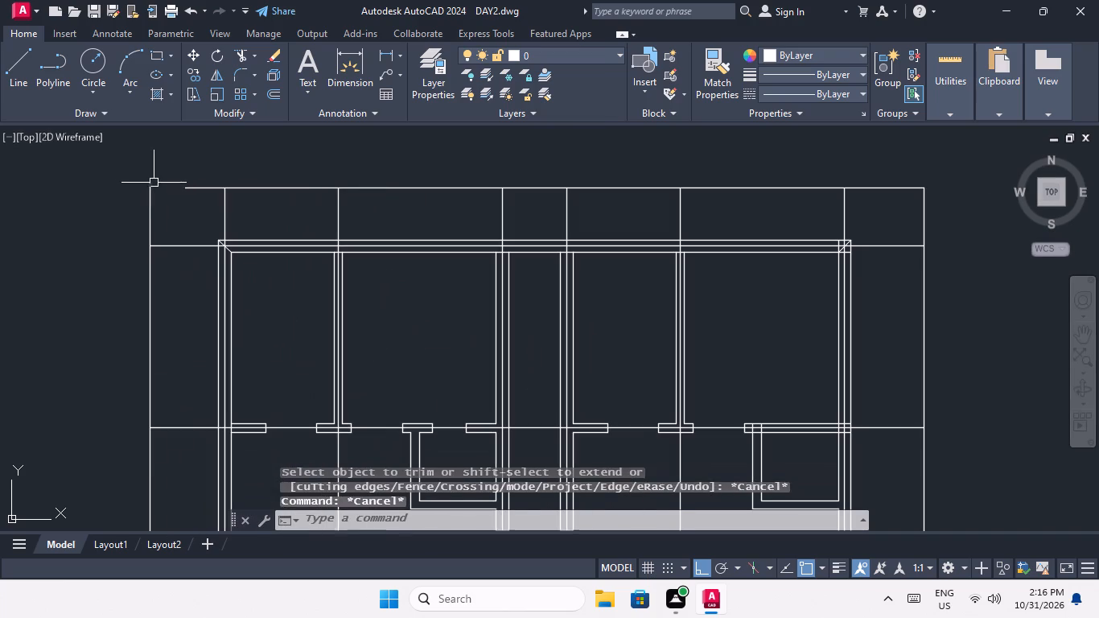
scroll(187, 197, up, 1)
click(206, 202)
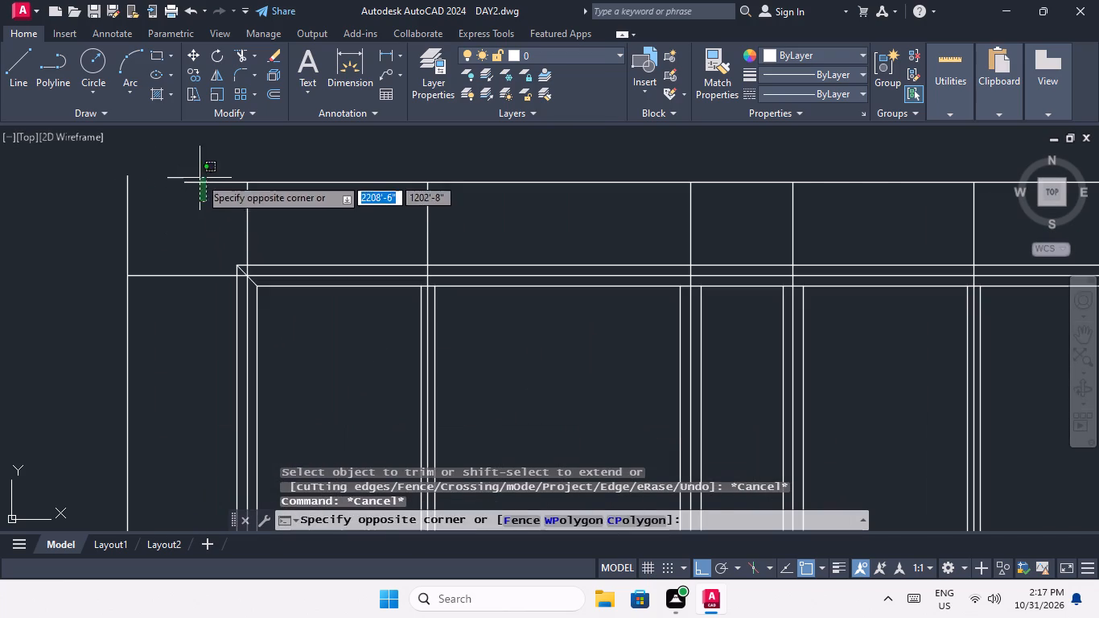
click(196, 167)
key(Delete)
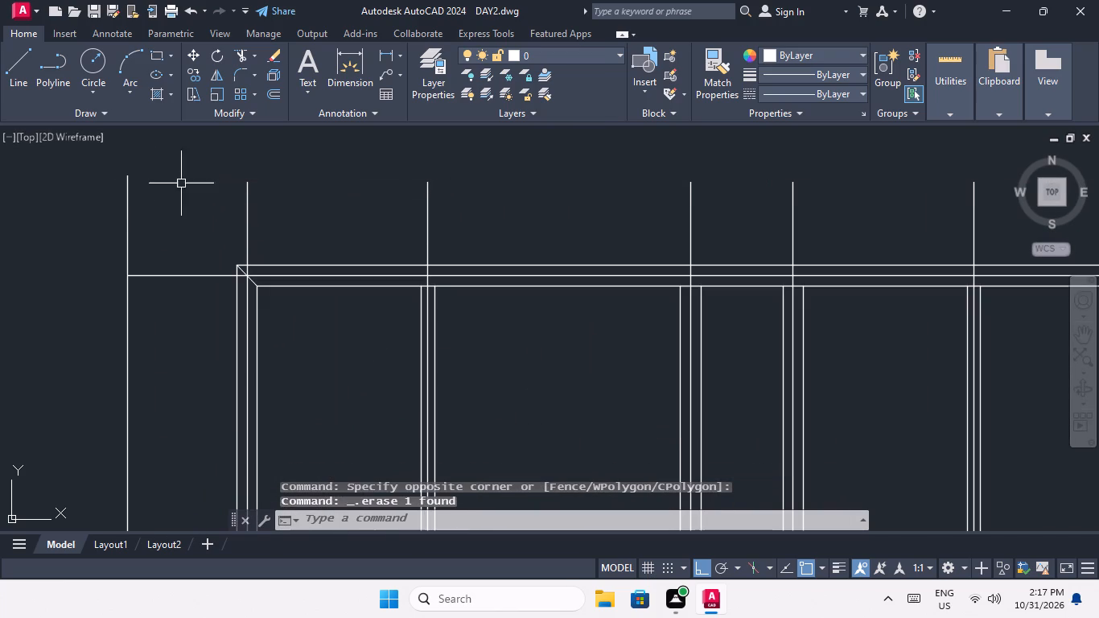
drag(181, 183, 175, 192)
click(108, 221)
key(Delete)
Erase the right and bottom lines of the outline around the floor plan.
scroll(106, 163, down, 2)
middle_click(108, 167)
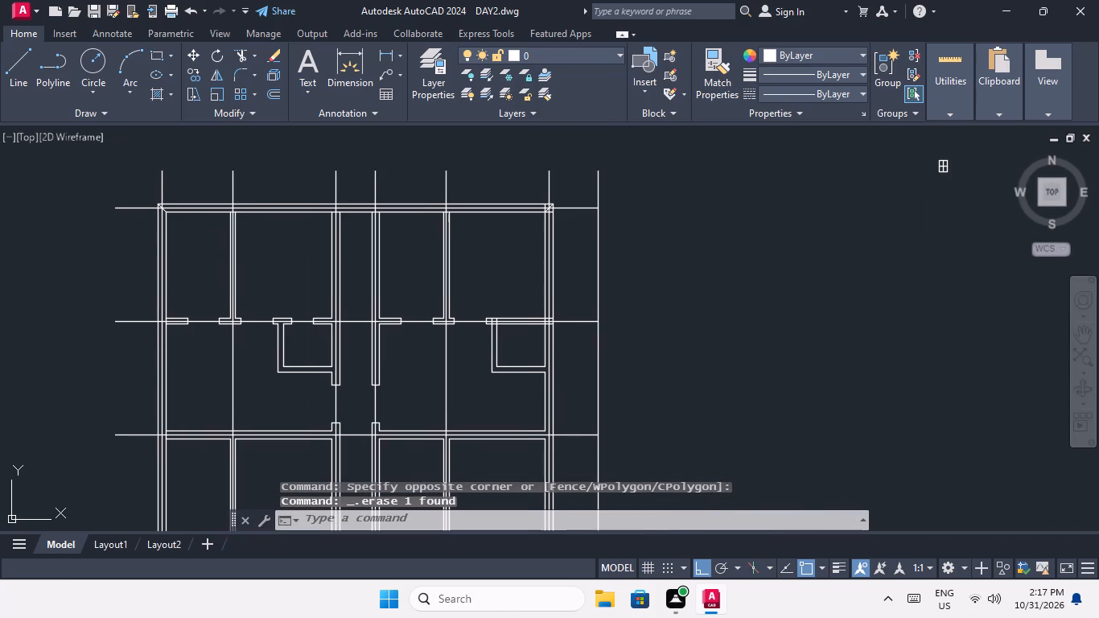
scroll(603, 186, up, 1)
drag(609, 174, 597, 179)
click(584, 186)
key(Delete)
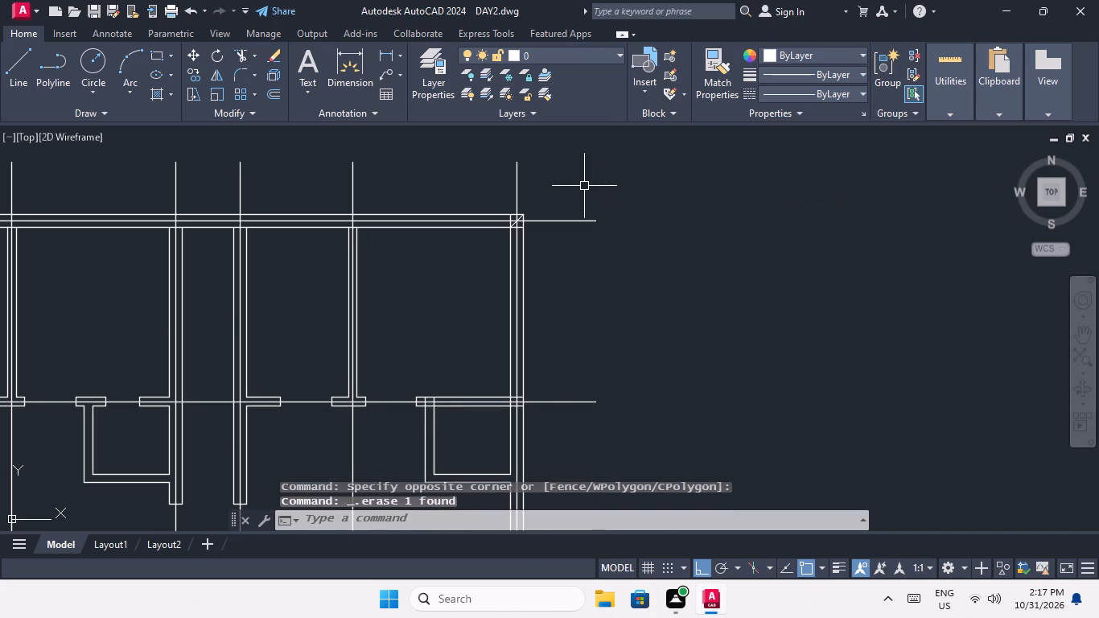
scroll(591, 176, down, 3)
middle_drag(624, 261, 578, 194)
middle_drag(593, 273, 558, 176)
middle_drag(550, 243, 525, 197)
scroll(503, 392, up, 3)
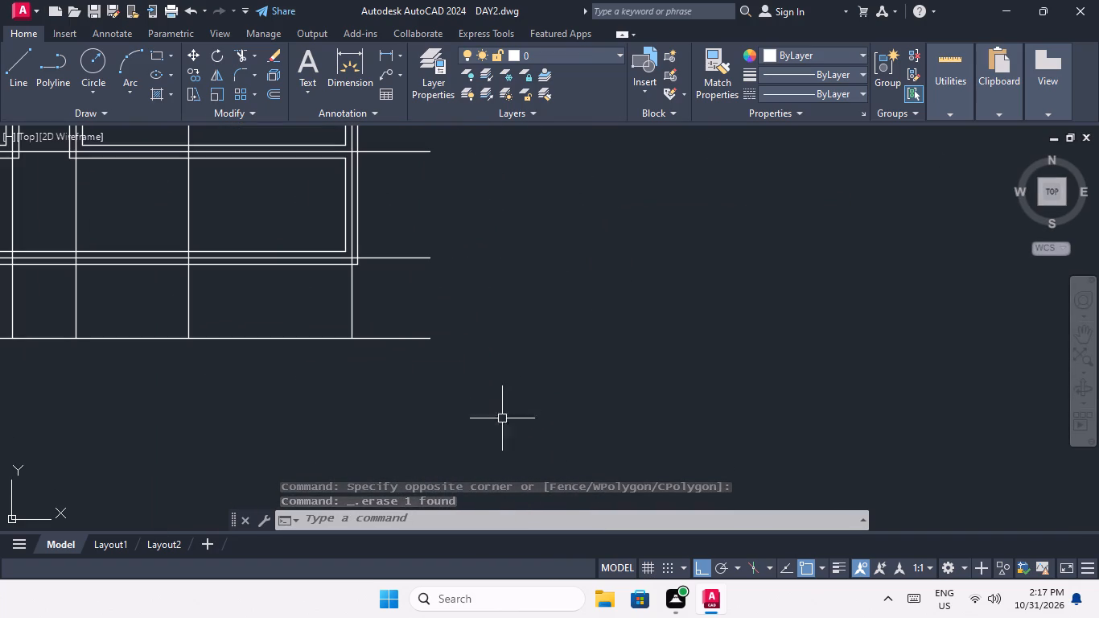
click(454, 396)
click(415, 326)
key(Delete)
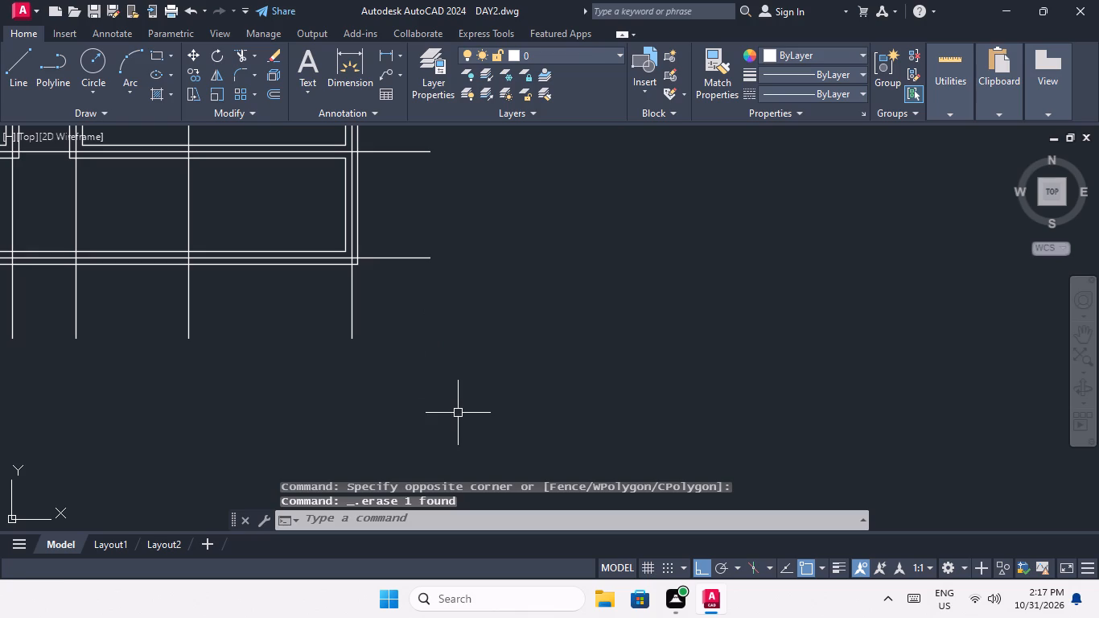
Check the free ends of the wall centre lines along the lower part of the floor plan.
middle_drag(414, 325, 446, 463)
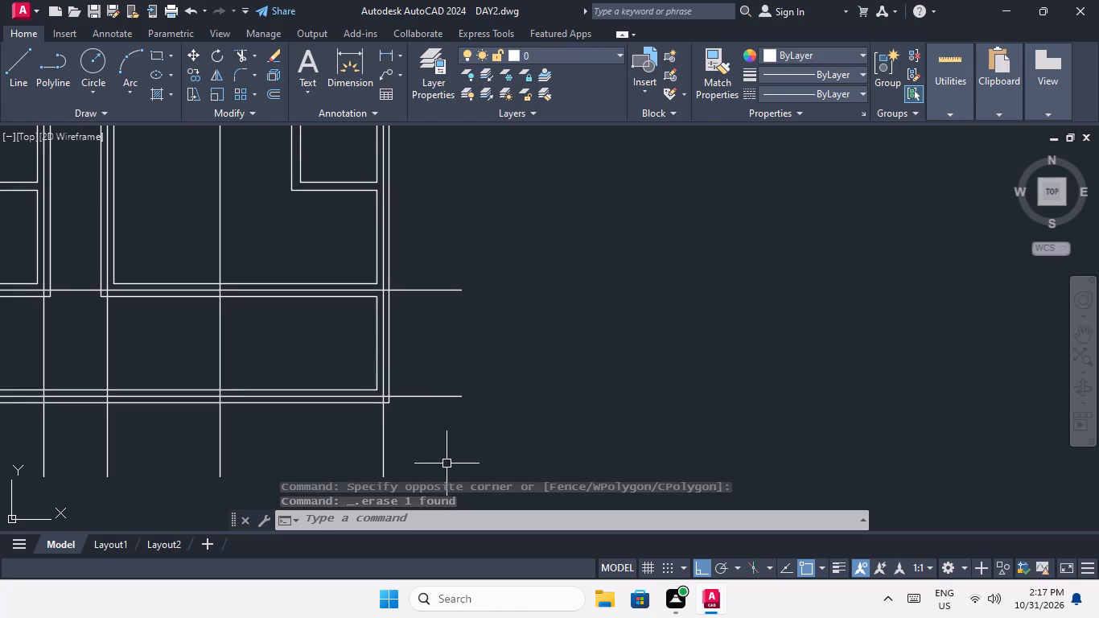
middle_drag(448, 437, 479, 427)
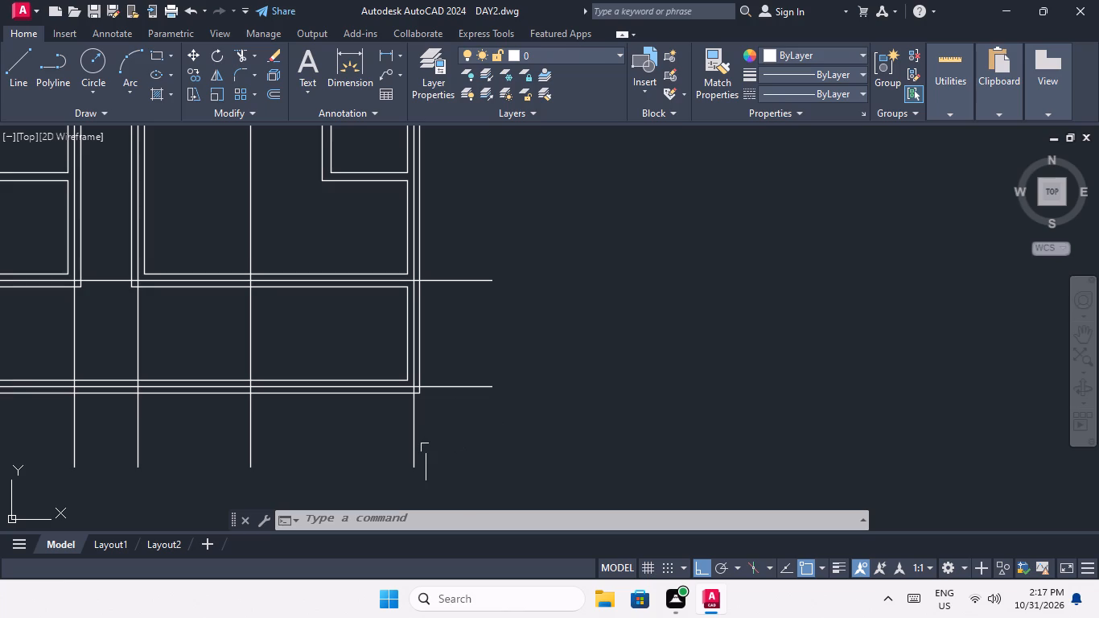
middle_drag(424, 447, 471, 443)
middle_drag(471, 440, 475, 476)
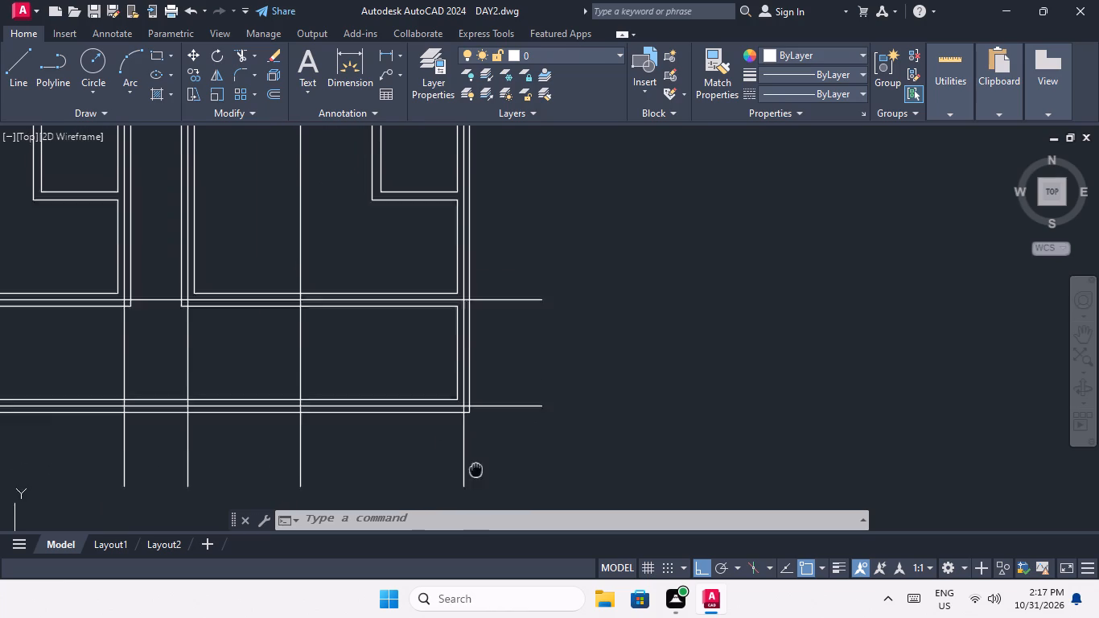
middle_drag(475, 476, 476, 511)
scroll(522, 381, down, 1)
key(Escape)
key(Escape)
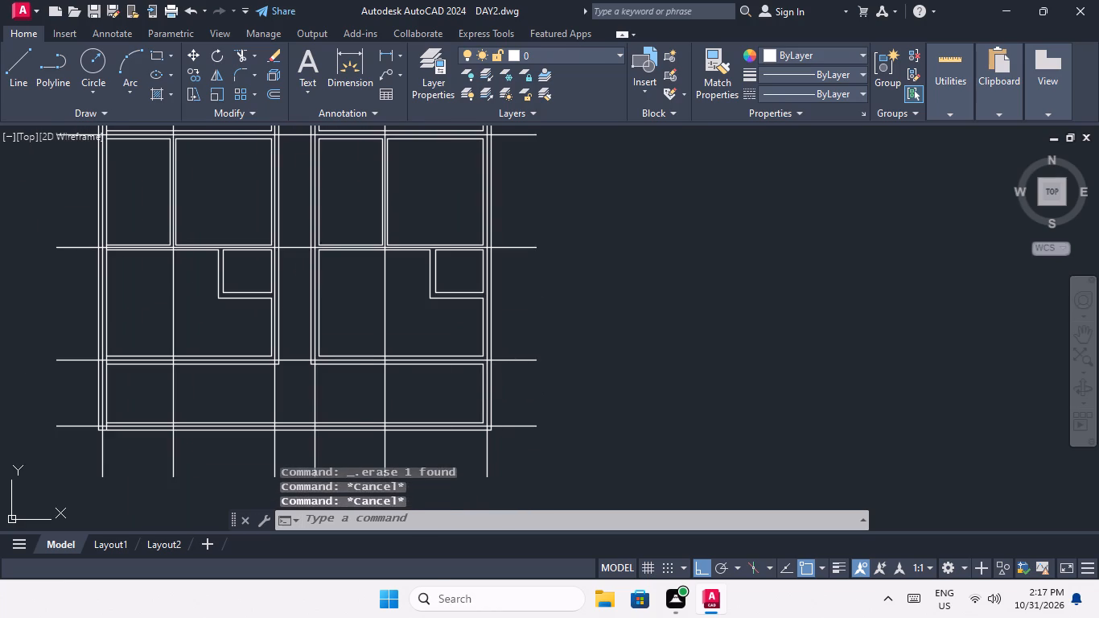
middle_drag(352, 404, 458, 406)
middle_drag(452, 404, 292, 525)
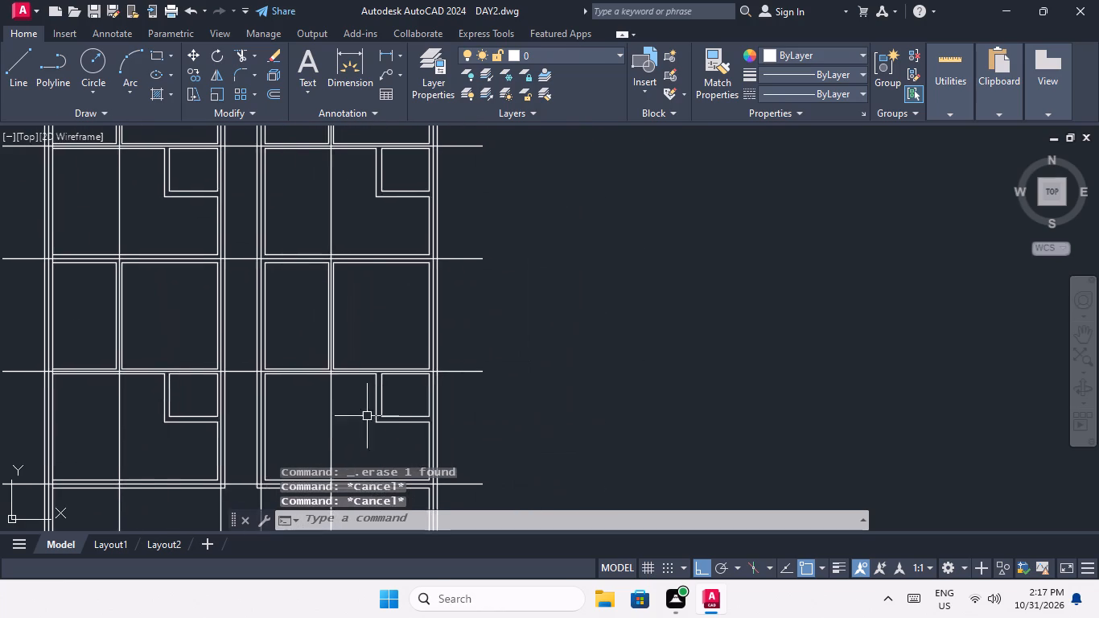
scroll(375, 395, down, 1)
middle_click(369, 412)
middle_click(372, 418)
middle_drag(512, 393, 406, 356)
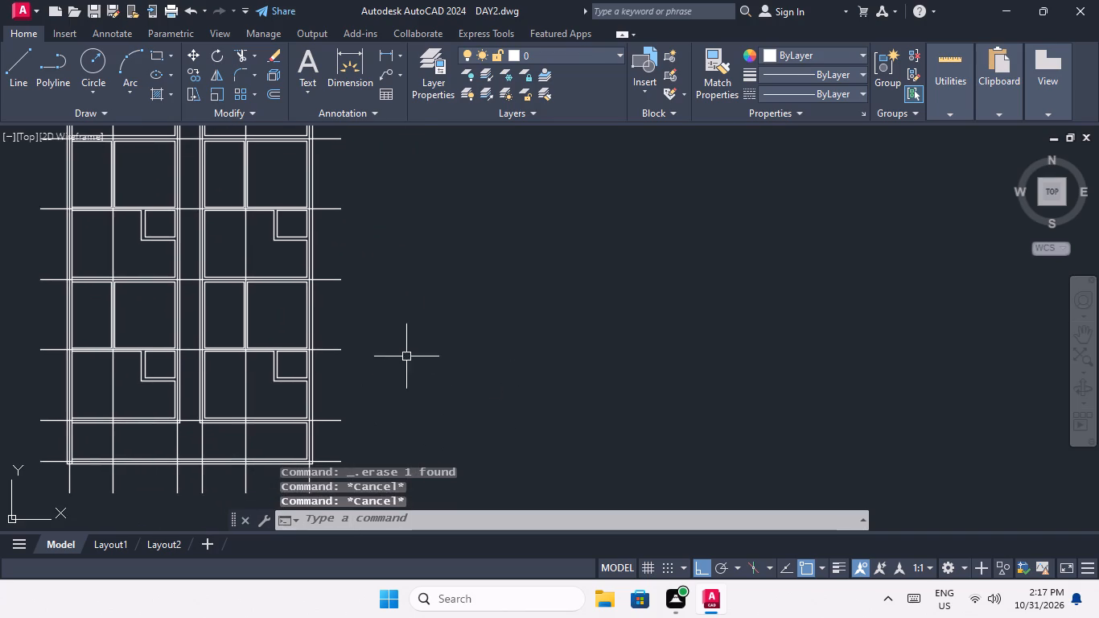
Start a 9" square beside the existing column outline by drawing its 9" top side and 9" right side.
middle_drag(449, 369, 320, 492)
middle_drag(393, 287, 353, 426)
scroll(368, 344, down, 3)
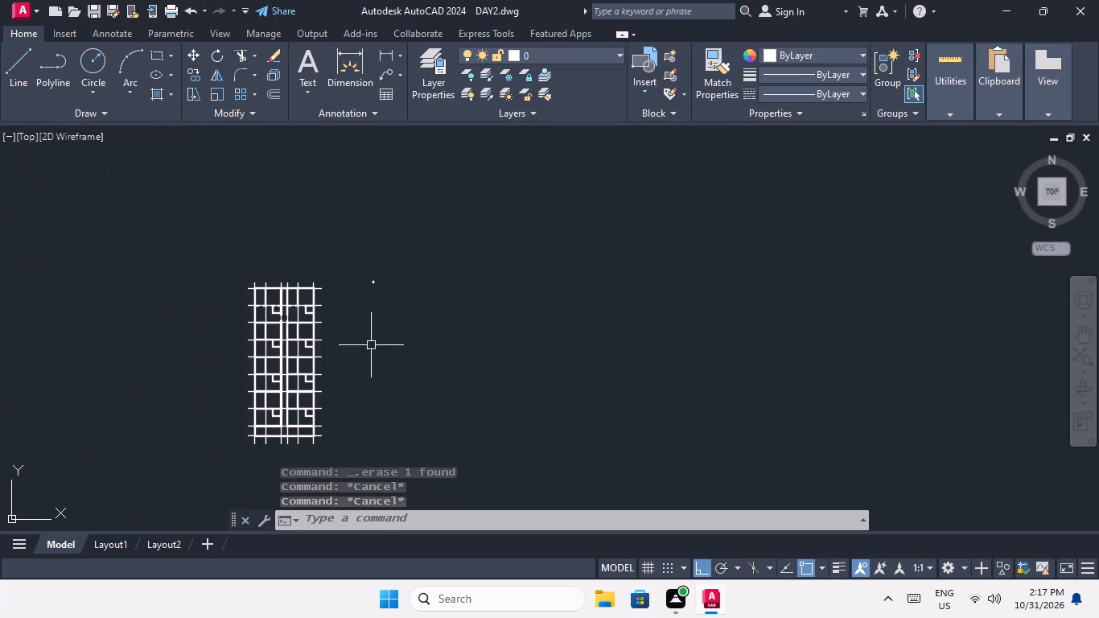
scroll(389, 299, up, 4)
middle_drag(368, 261, 351, 391)
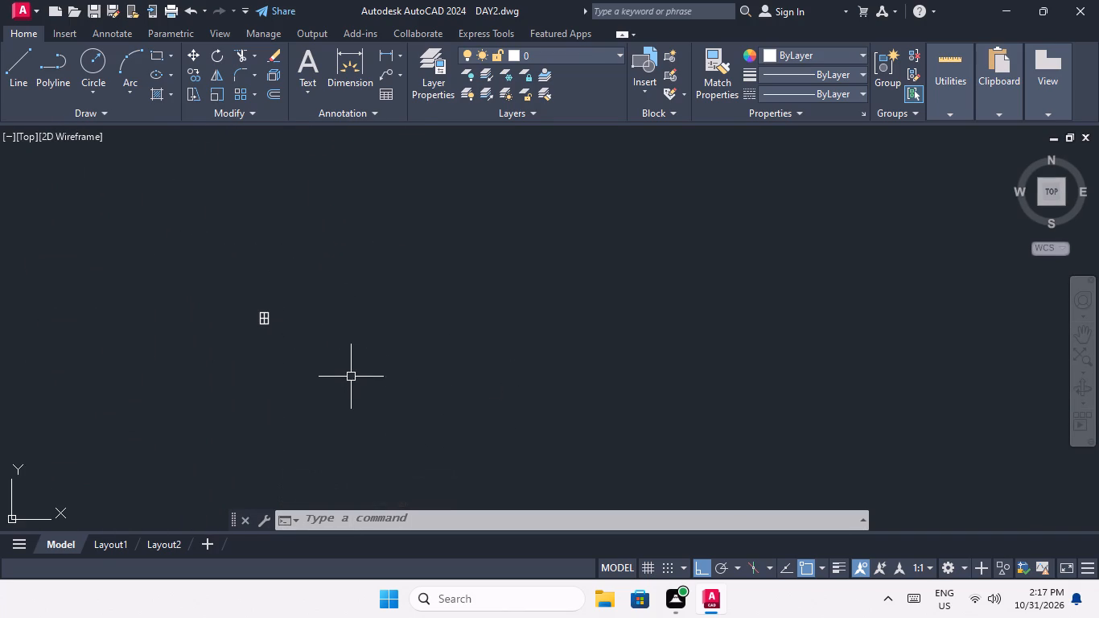
key(l)
key(space)
scroll(347, 317, up, 2)
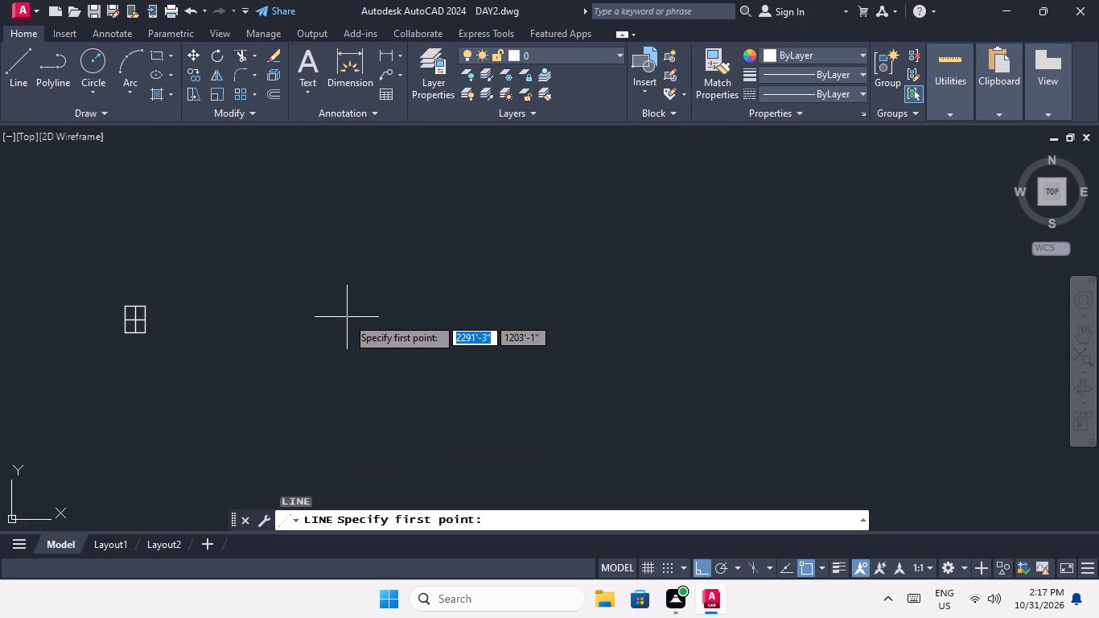
drag(335, 303, 481, 302)
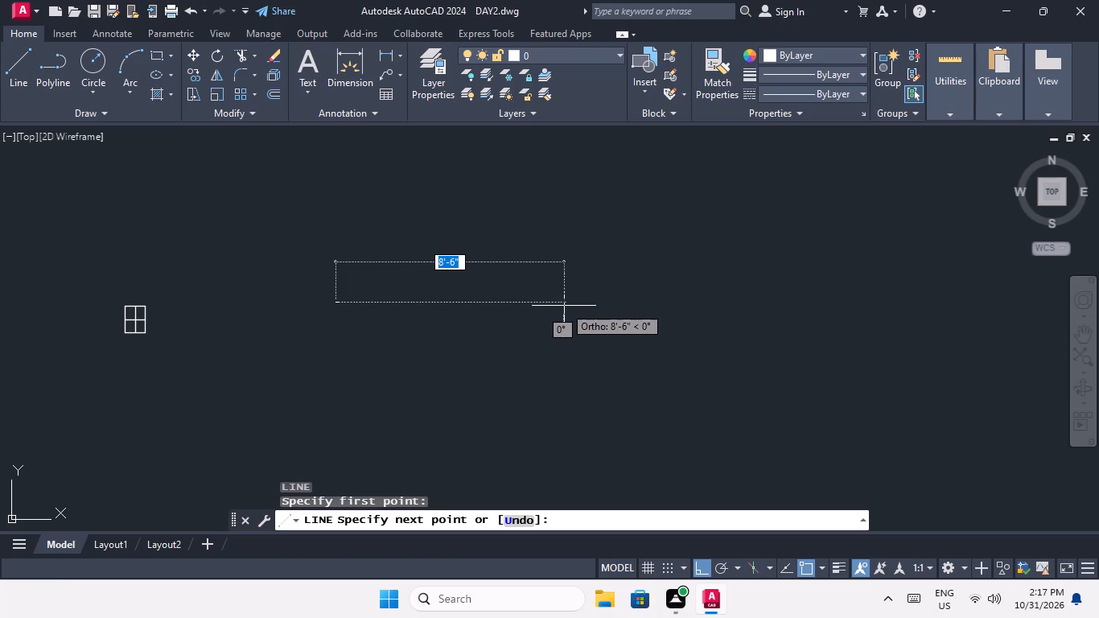
text(9")
key(Return)
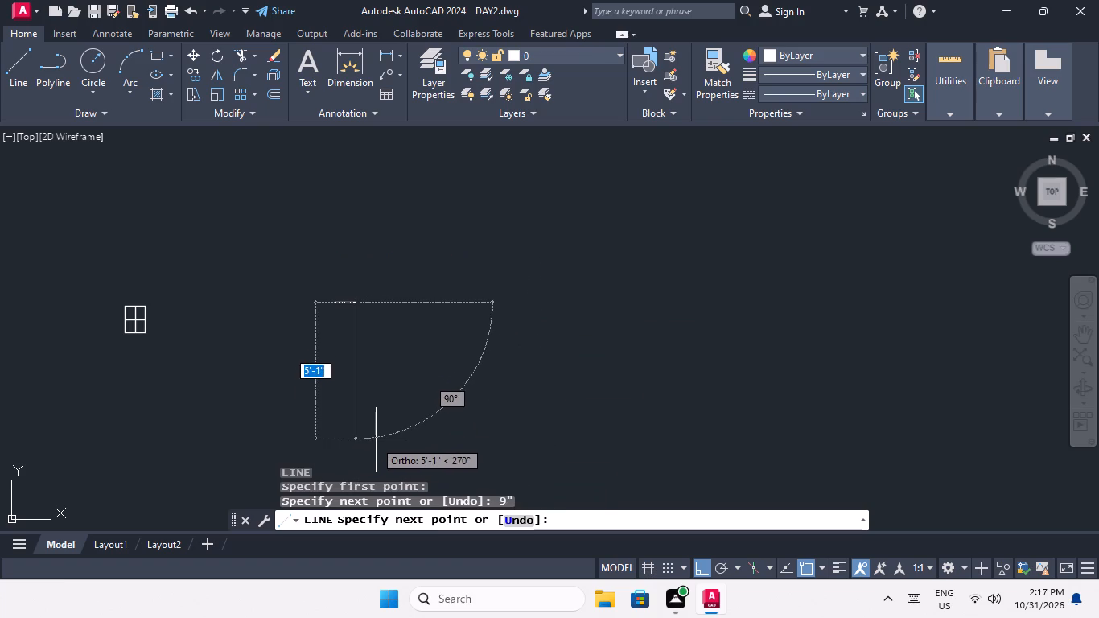
text(9")
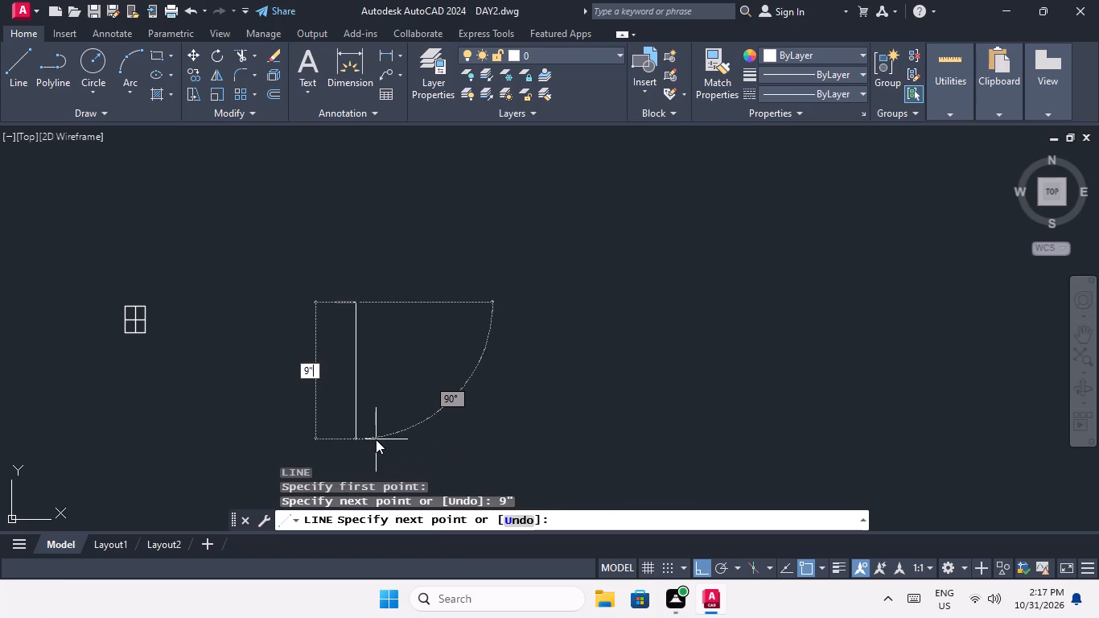
key(Return)
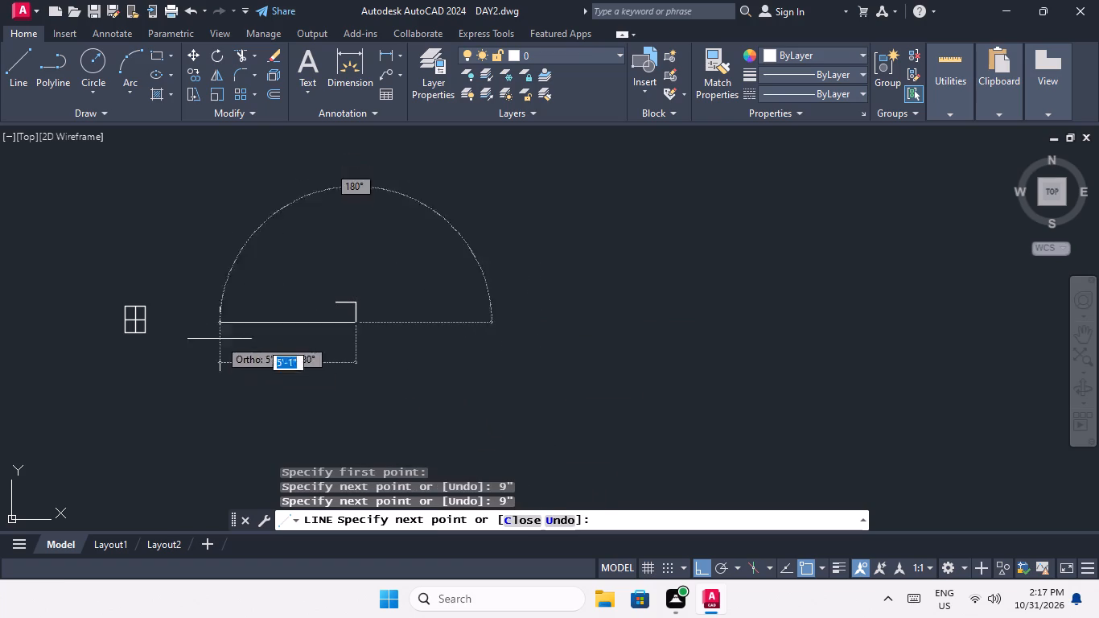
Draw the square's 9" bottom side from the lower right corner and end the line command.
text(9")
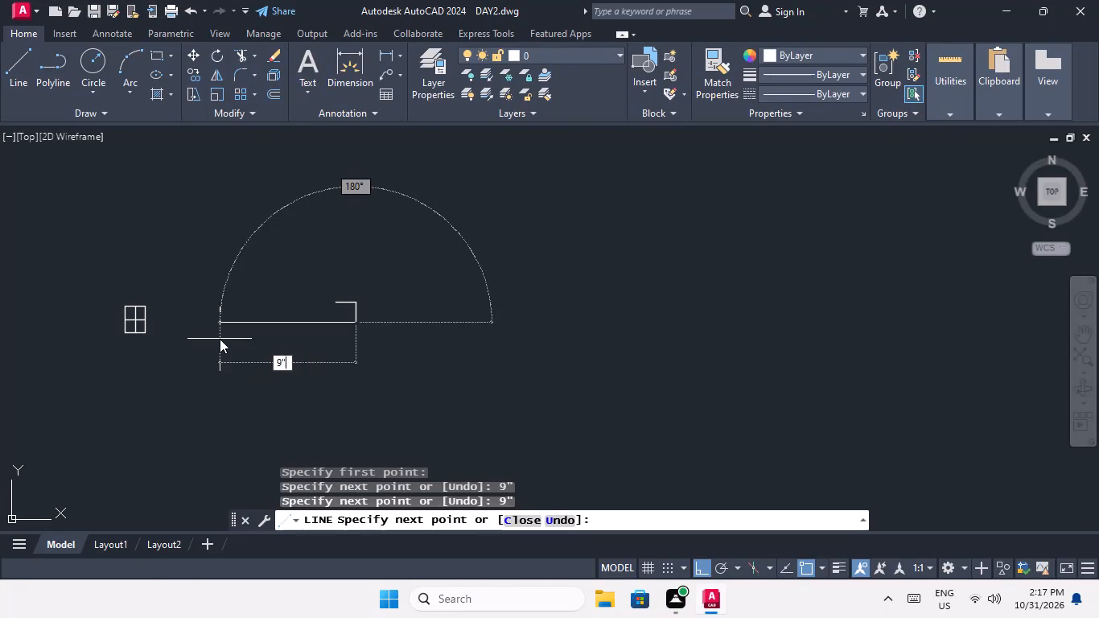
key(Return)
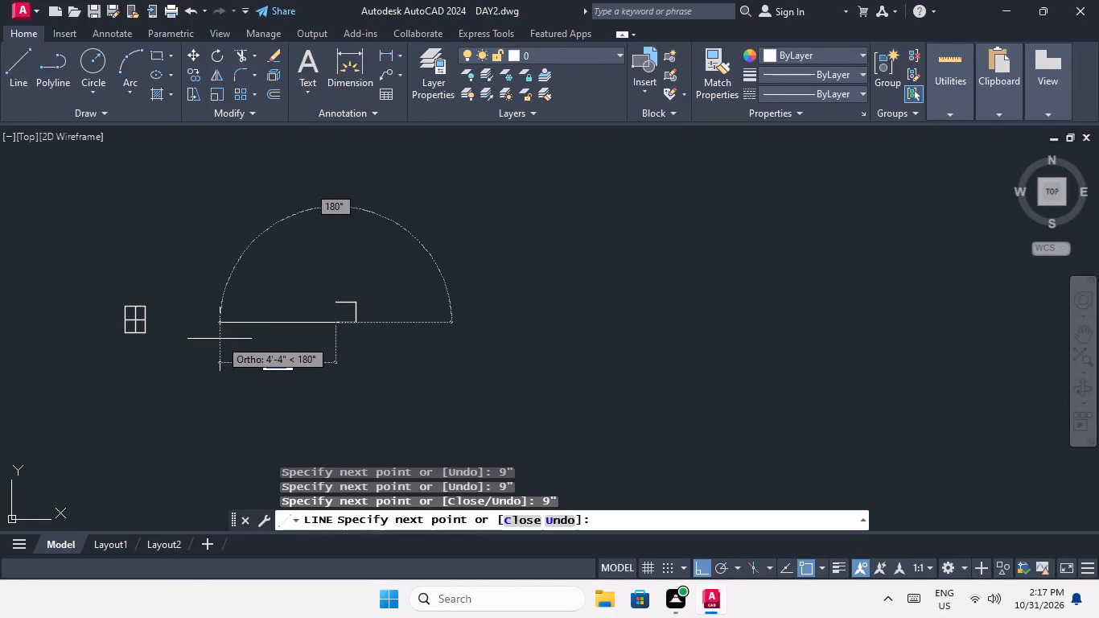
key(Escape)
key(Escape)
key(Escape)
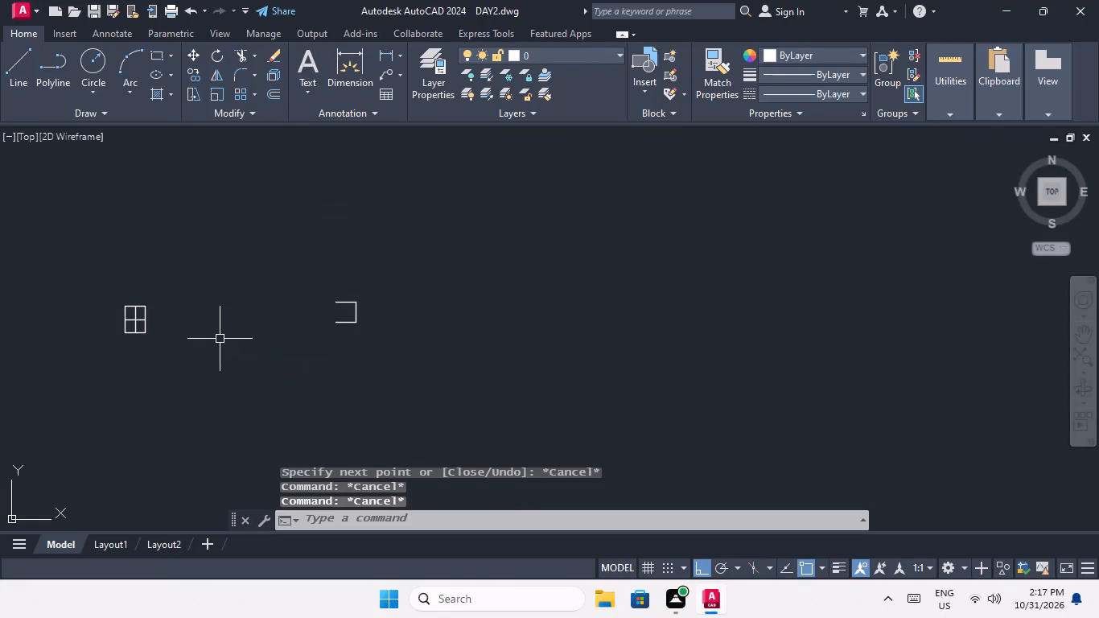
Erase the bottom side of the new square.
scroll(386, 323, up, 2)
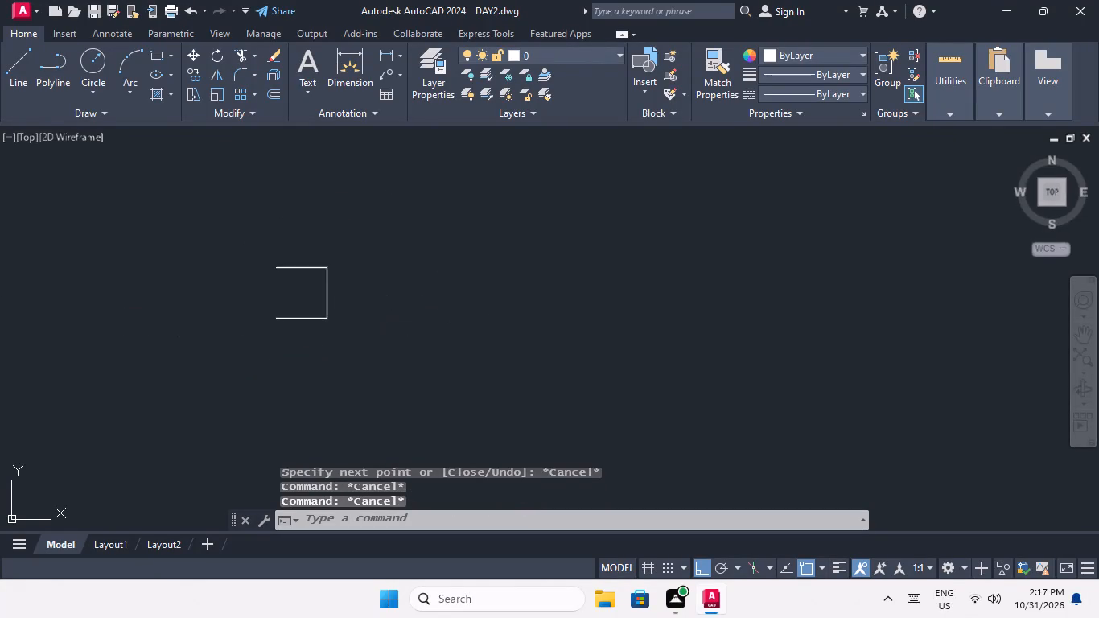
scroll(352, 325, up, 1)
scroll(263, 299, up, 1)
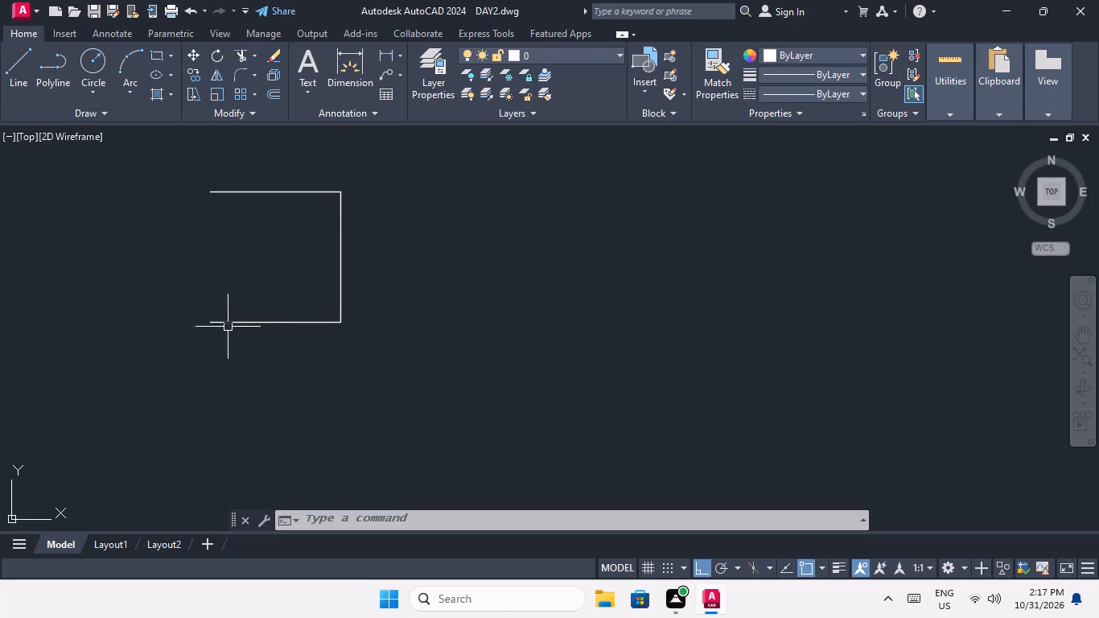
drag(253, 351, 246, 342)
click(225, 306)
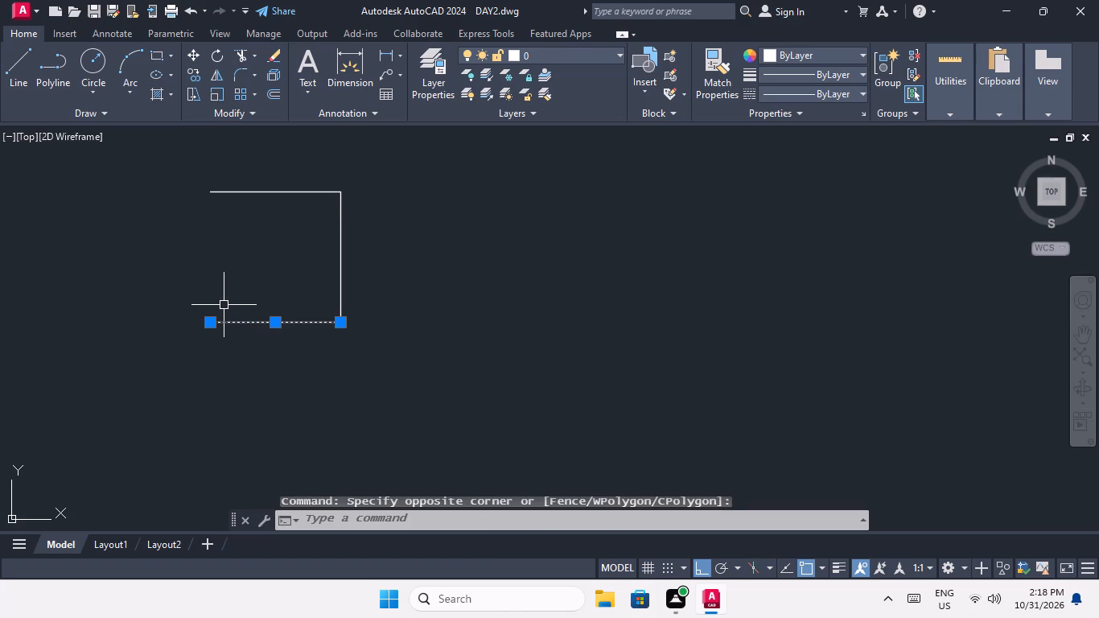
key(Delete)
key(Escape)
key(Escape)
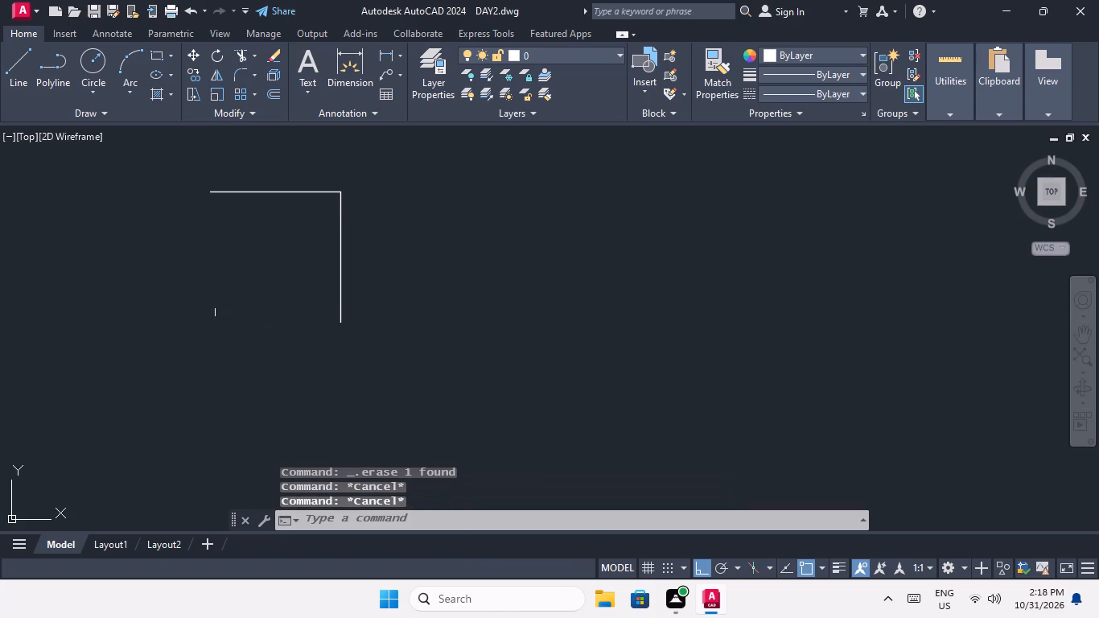
Draw the square's 9" bottom side from the lower right corner and close its left side up to the top line's end.
key(l)
key(space)
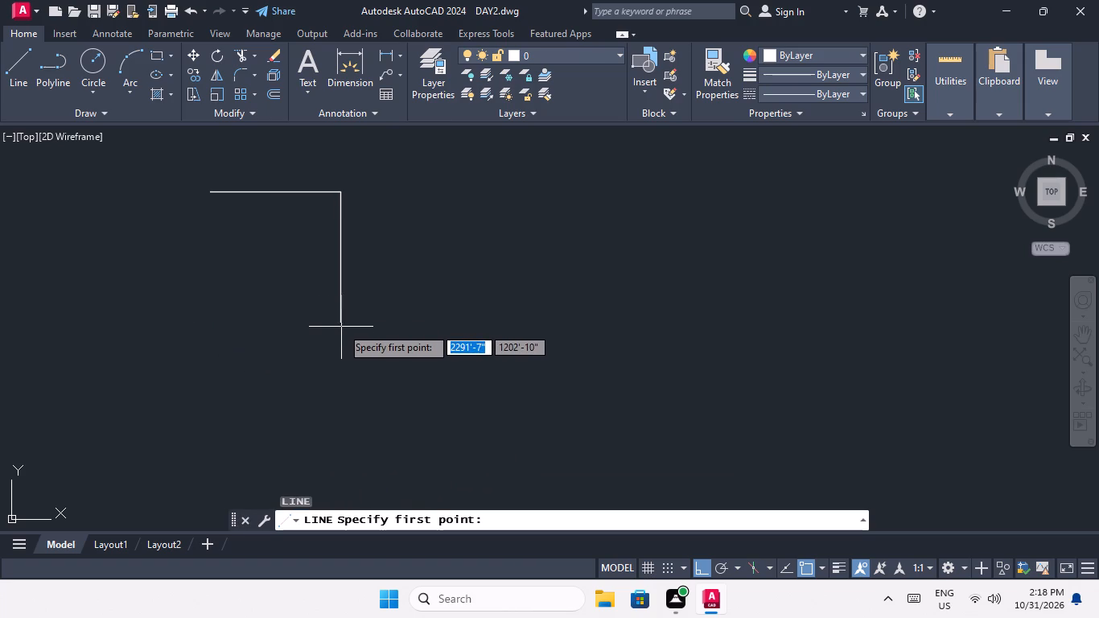
click(339, 320)
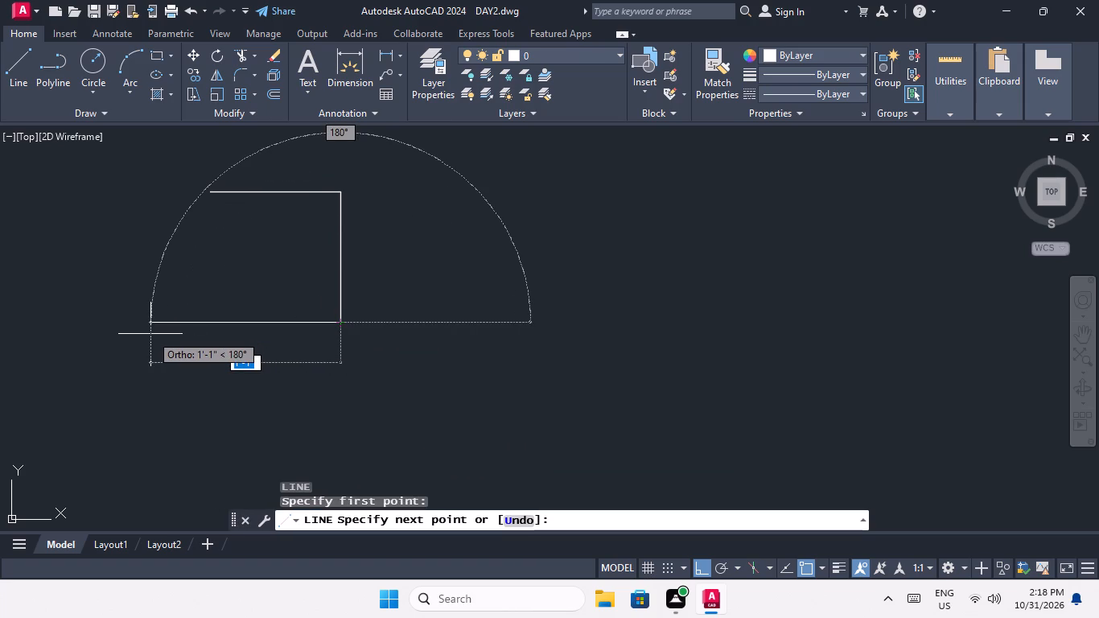
key(9)
key(shift+quotedbl)
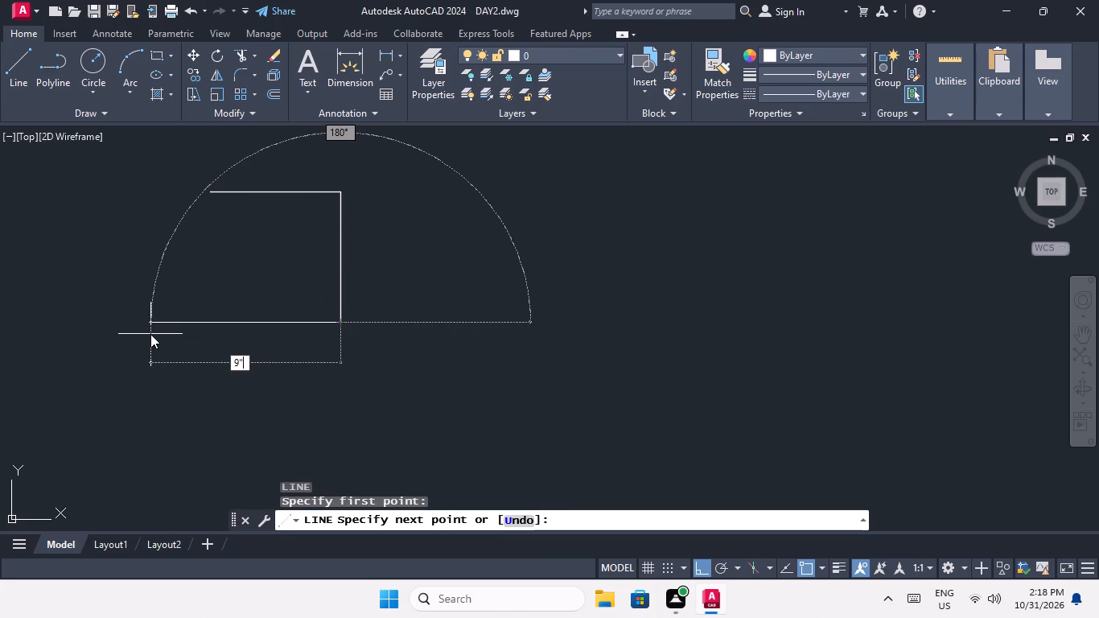
key(Return)
scroll(196, 197, up, 2)
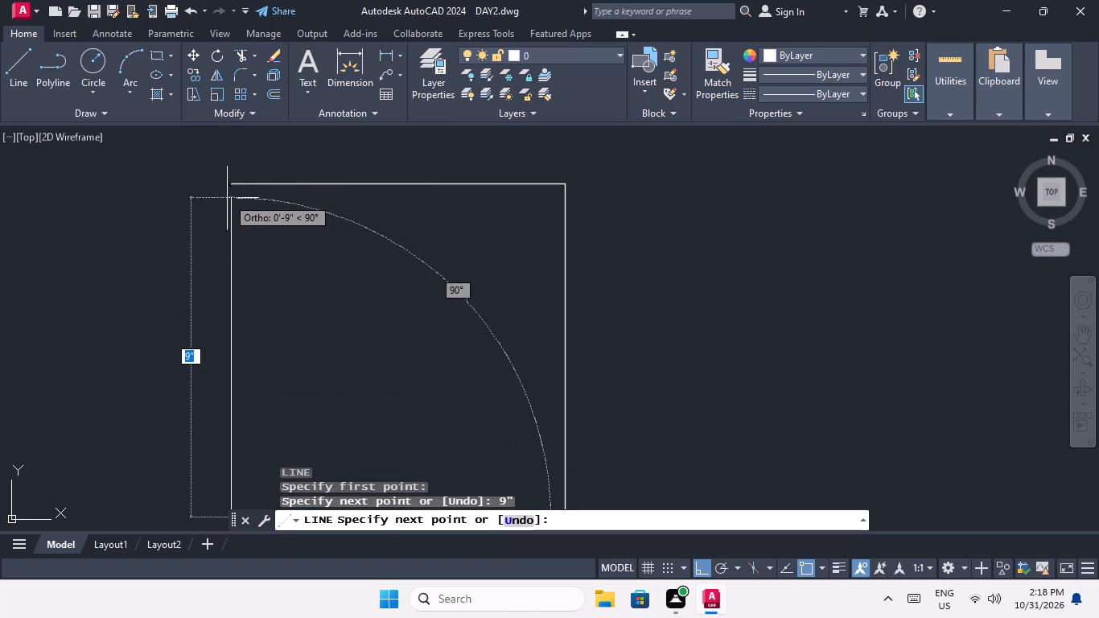
click(231, 183)
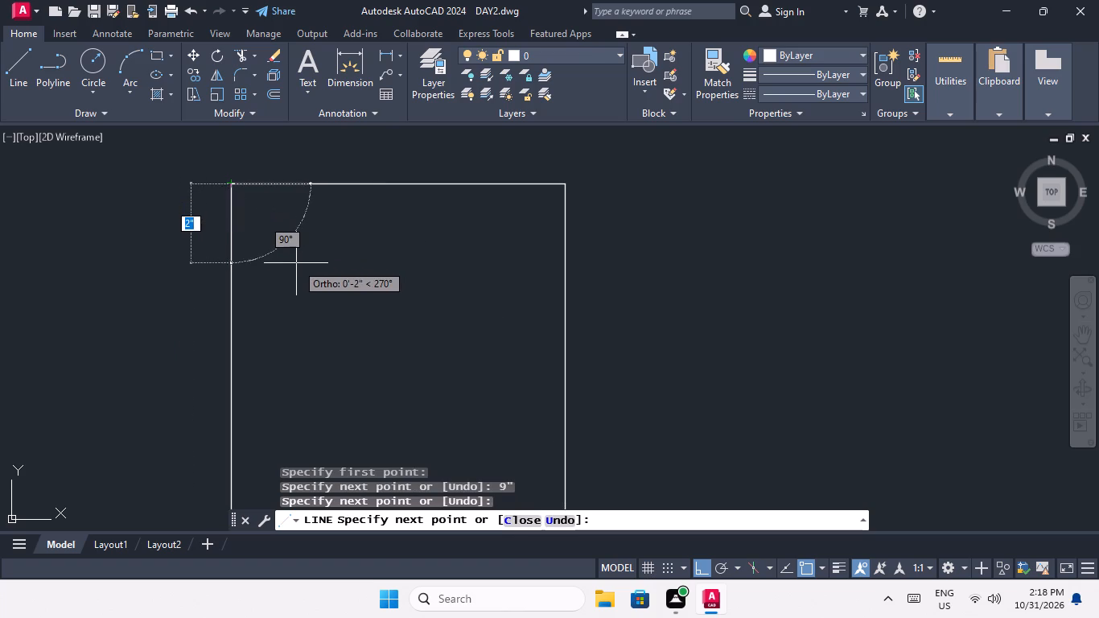
key(space)
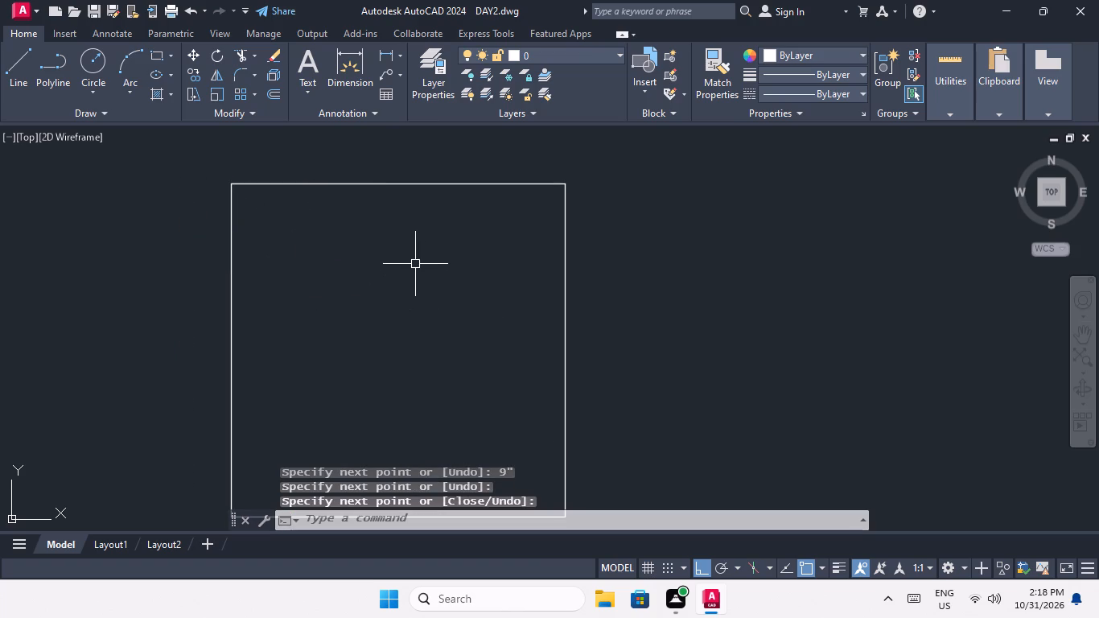
Draw the 9" square's vertical and horizontal centre lines between the midpoints of its opposite sides.
key(space)
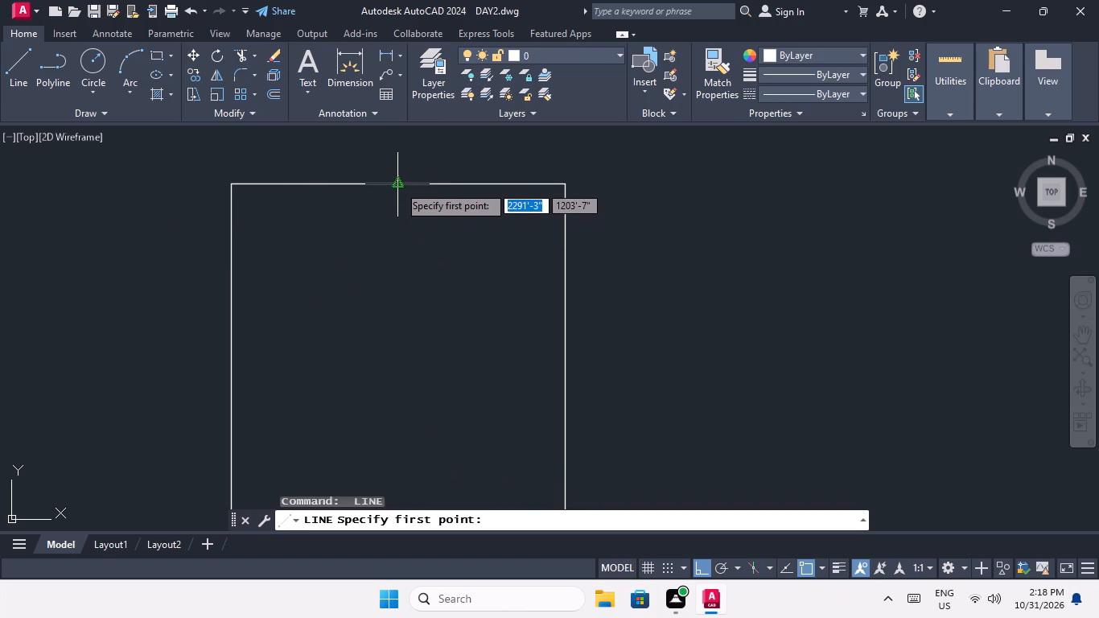
click(398, 184)
middle_drag(403, 287, 386, 245)
scroll(388, 271, down, 1)
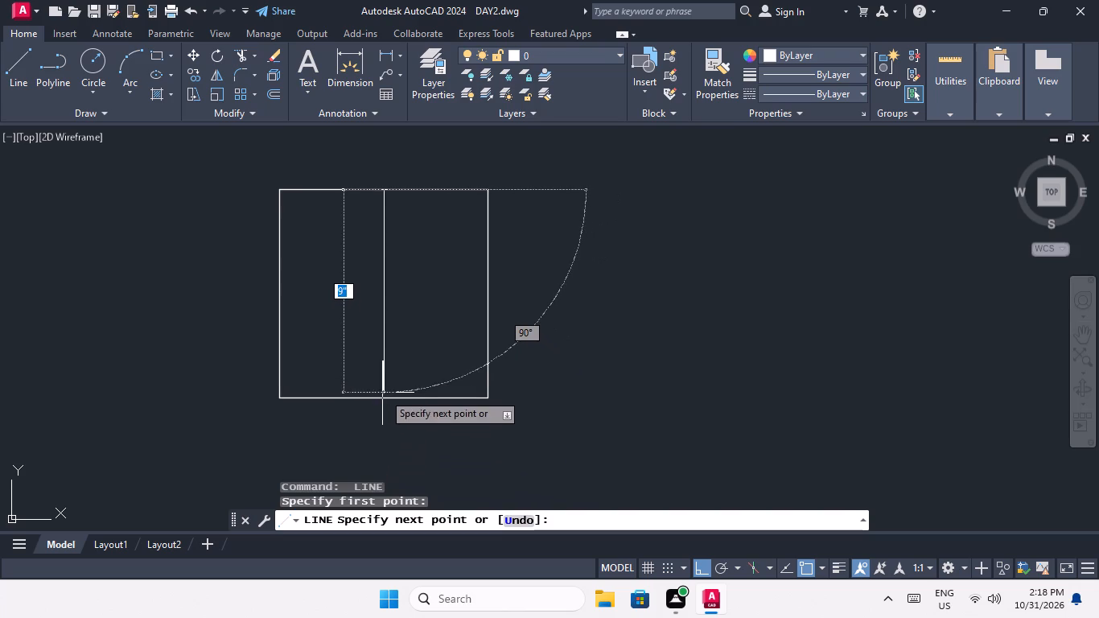
click(383, 400)
key(space)
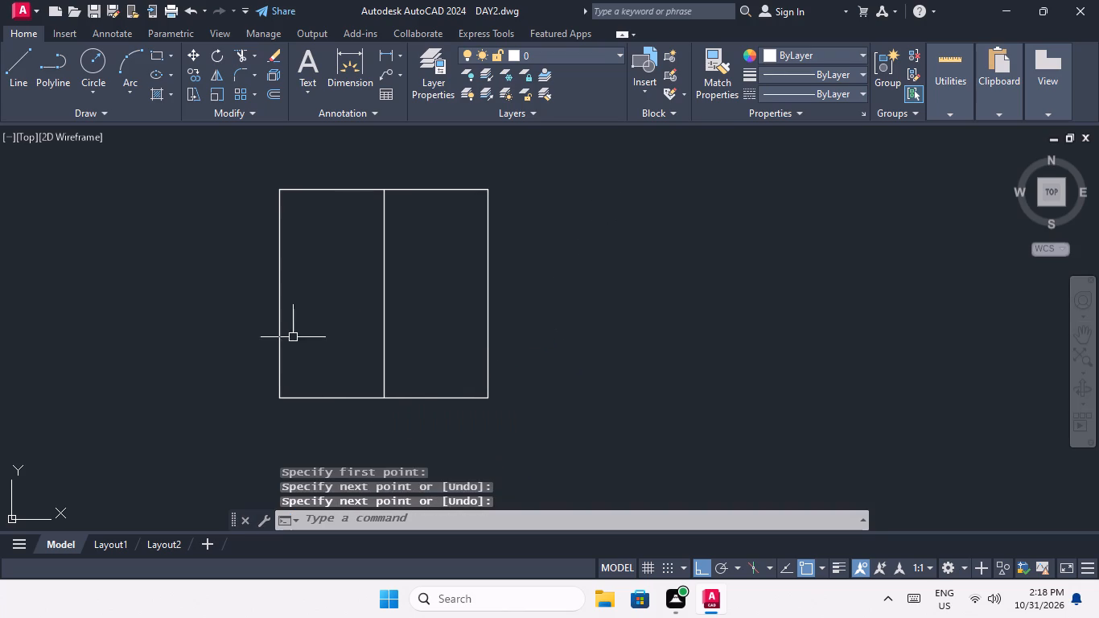
key(space)
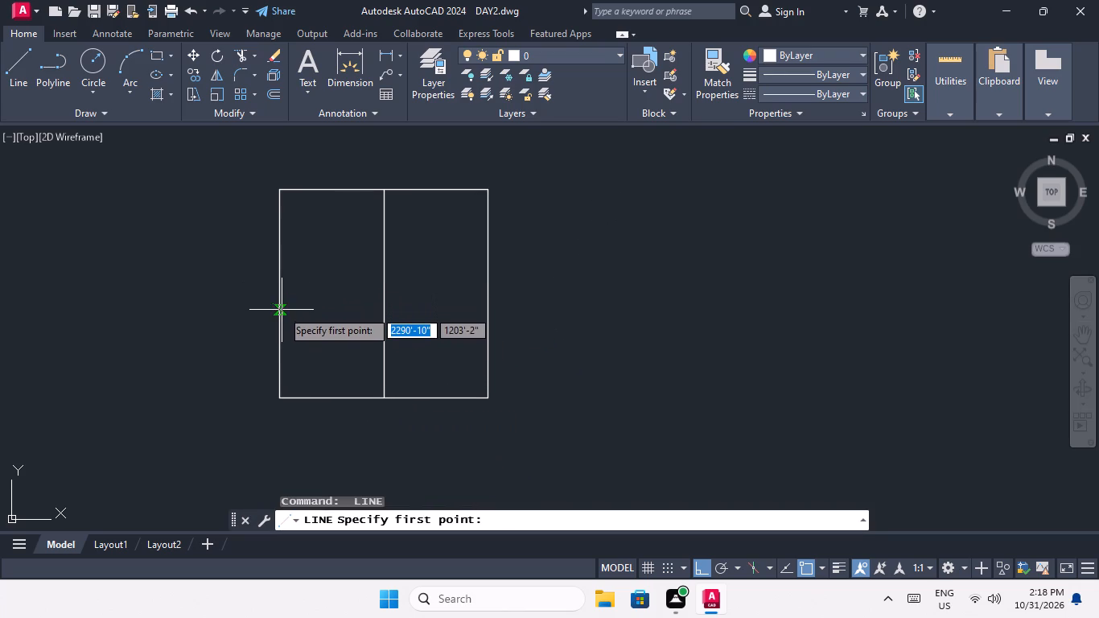
drag(279, 293, 288, 293)
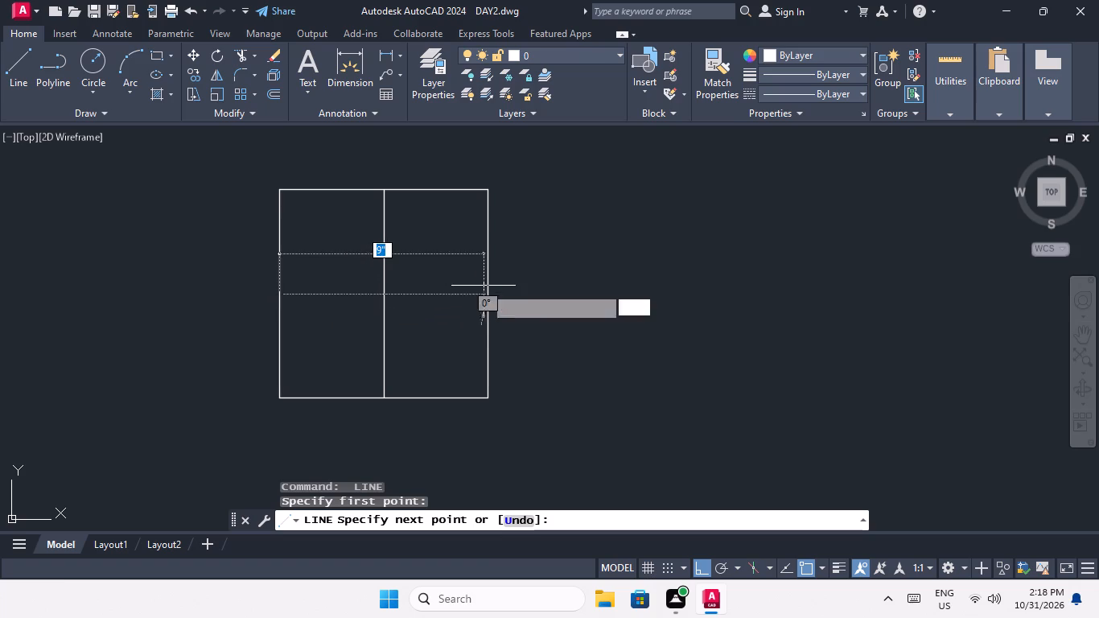
click(487, 297)
key(space)
With ortho off, copy the 9" square and its centre lines from its centre to the centre-line intersection at the plan's bottom-right corner.
scroll(486, 298, down, 5)
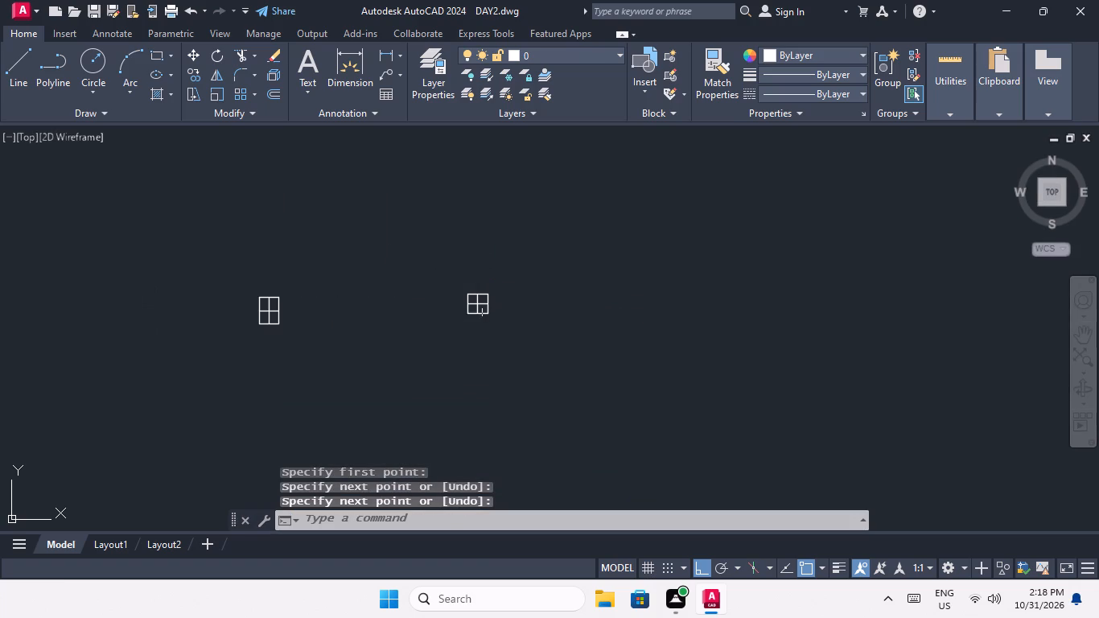
middle_drag(432, 332, 545, 349)
scroll(534, 344, down, 2)
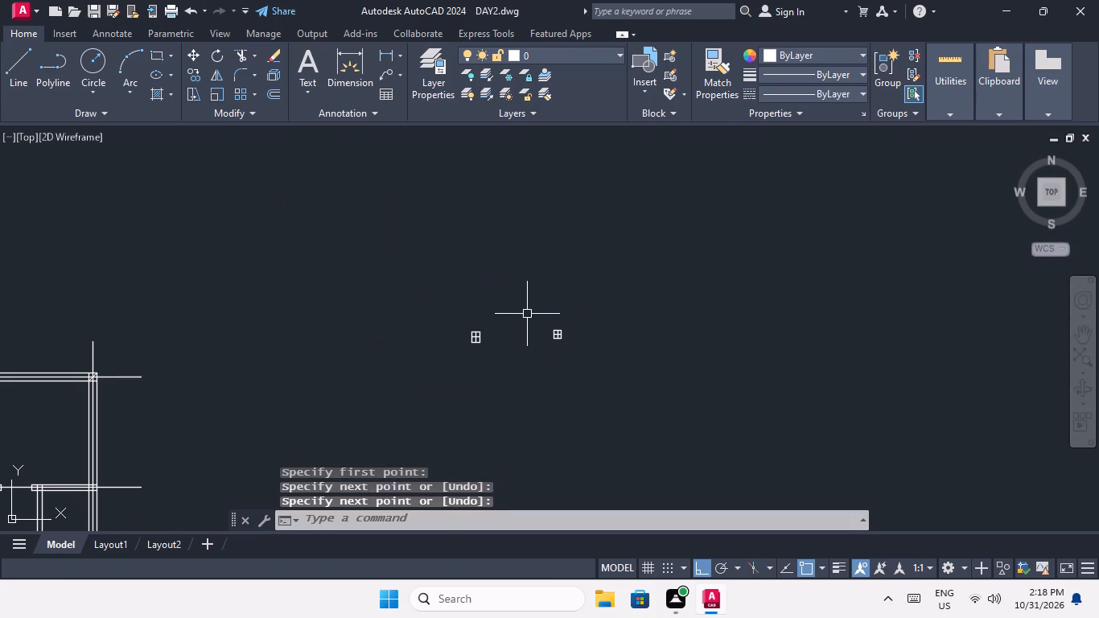
drag(529, 313, 574, 321)
click(606, 360)
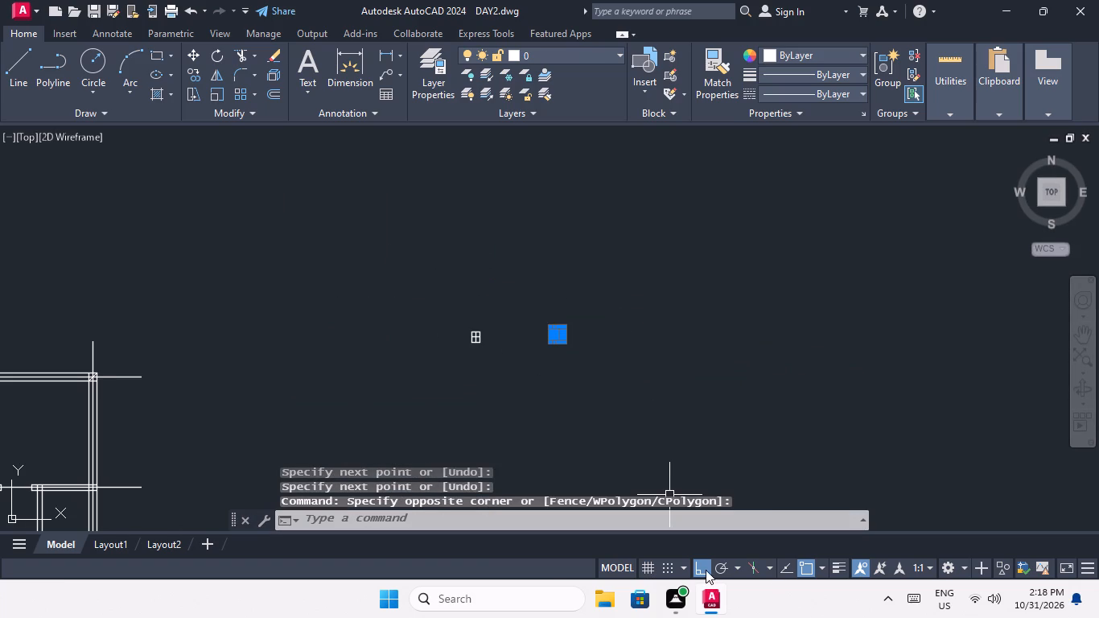
click(703, 570)
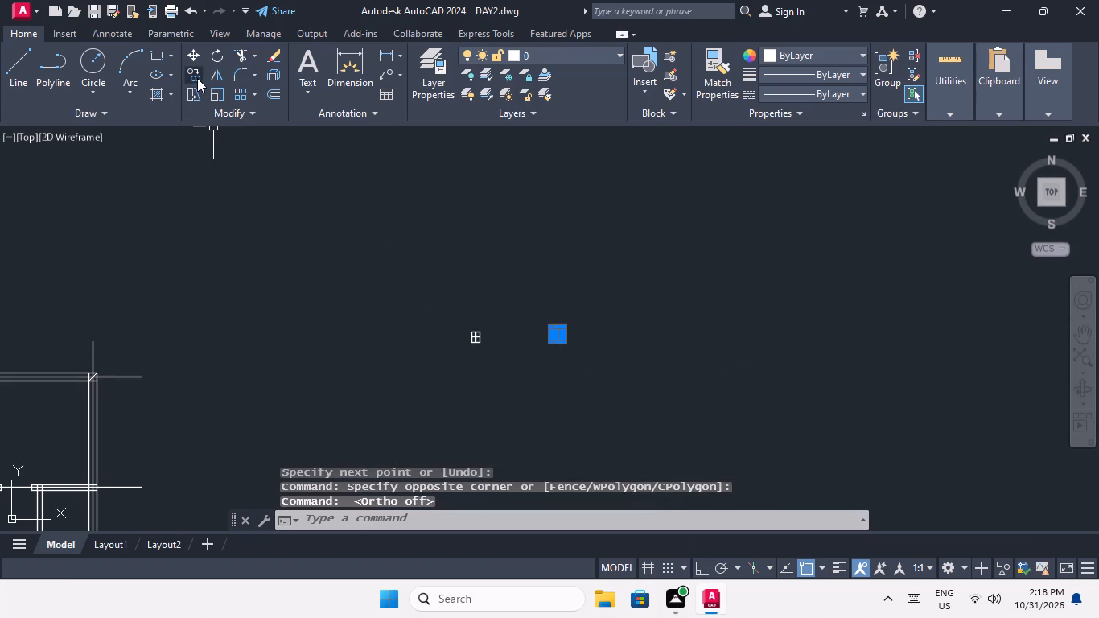
click(196, 76)
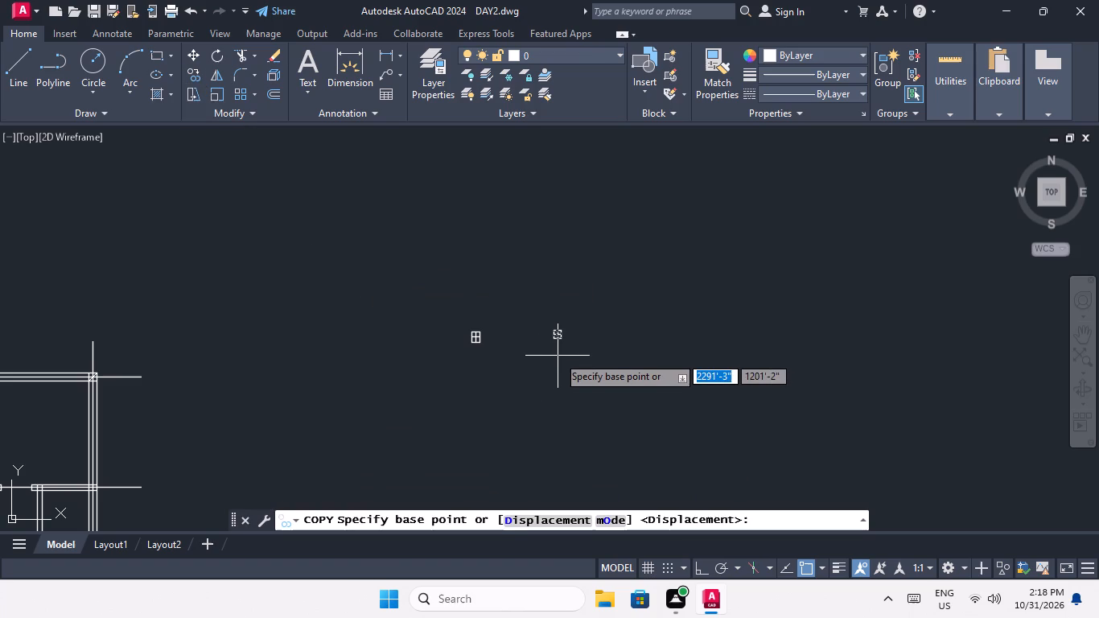
scroll(558, 355, up, 3)
click(558, 281)
scroll(557, 266, down, 3)
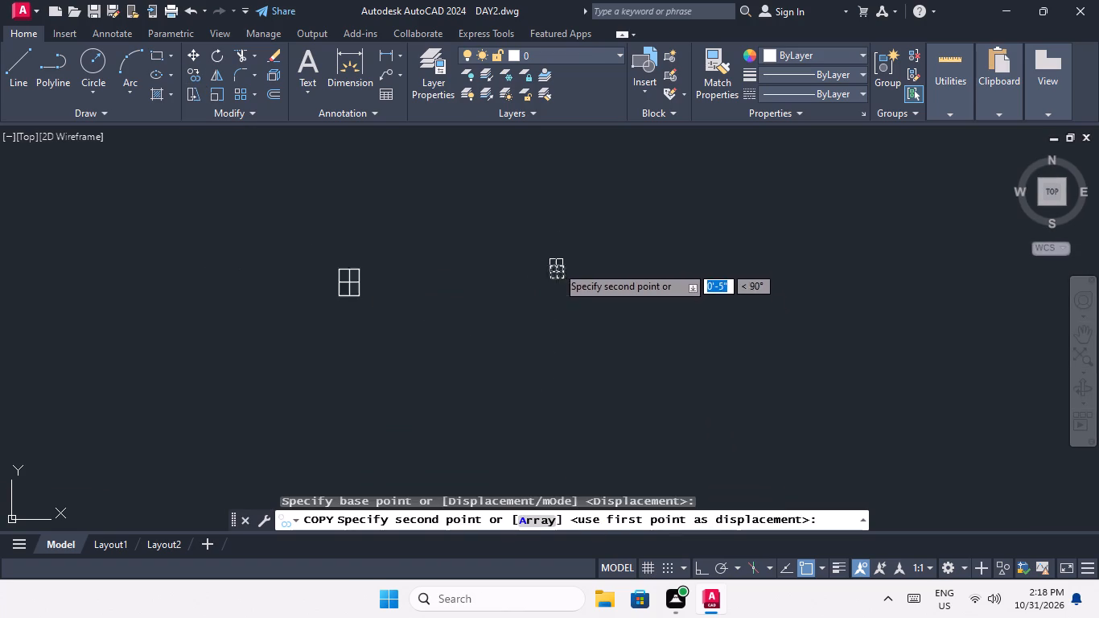
scroll(557, 266, down, 1)
middle_drag(491, 362, 568, 237)
scroll(562, 245, down, 2)
middle_drag(539, 301, 522, 210)
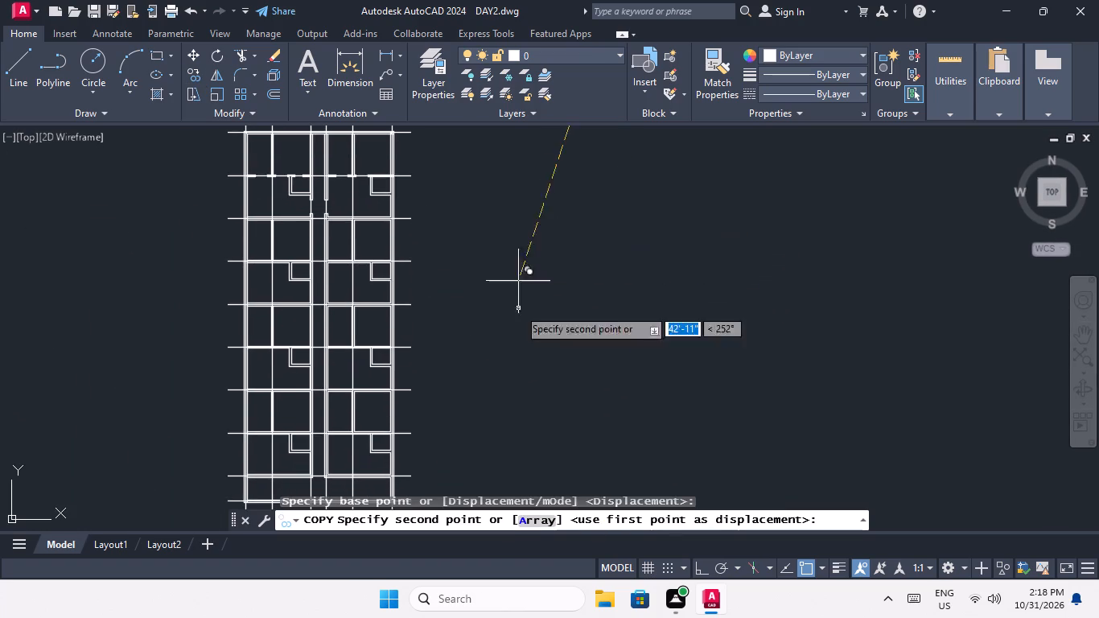
middle_drag(509, 398, 494, 295)
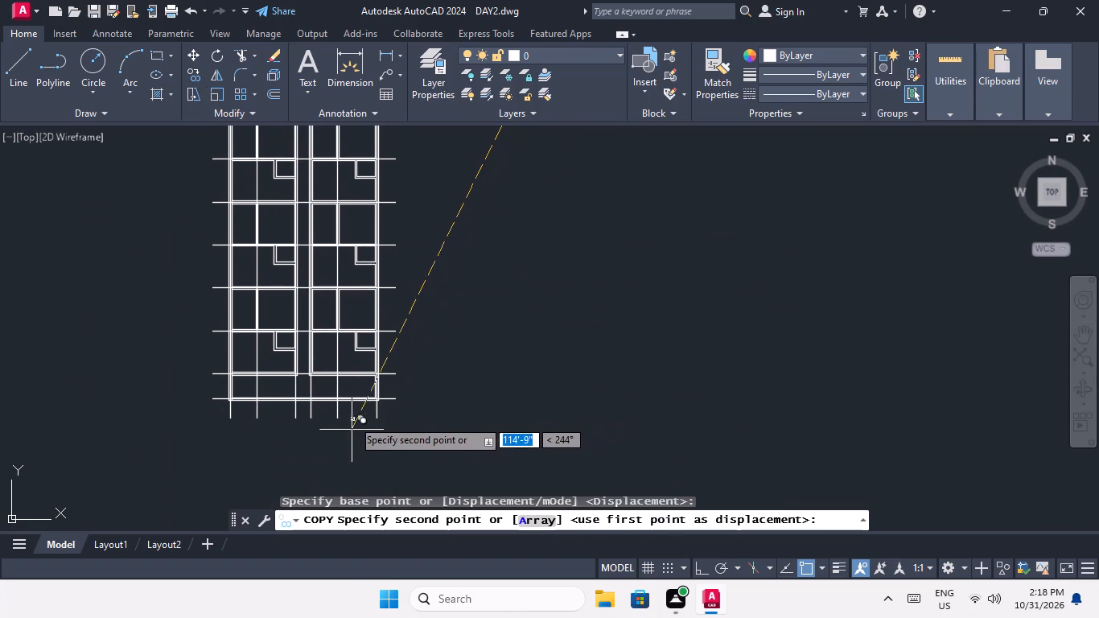
scroll(364, 408, up, 4)
scroll(447, 373, up, 2)
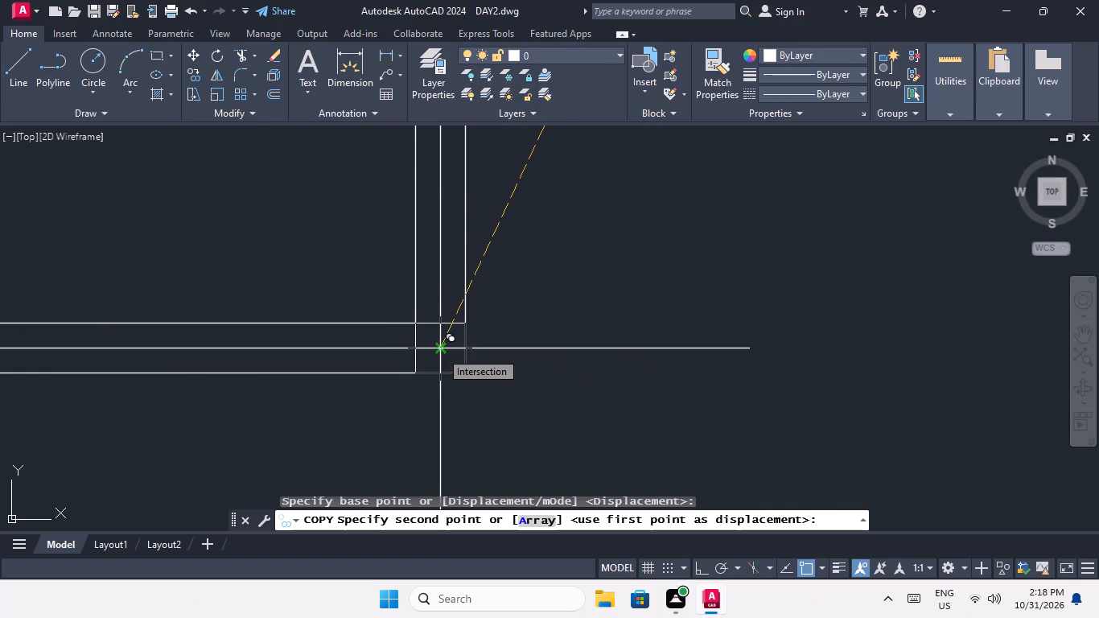
click(440, 350)
Place square copies at the right wall's second-lowest grid intersection and at the two lowest intersections of the adjacent vertical centre line.
scroll(440, 350, down, 3)
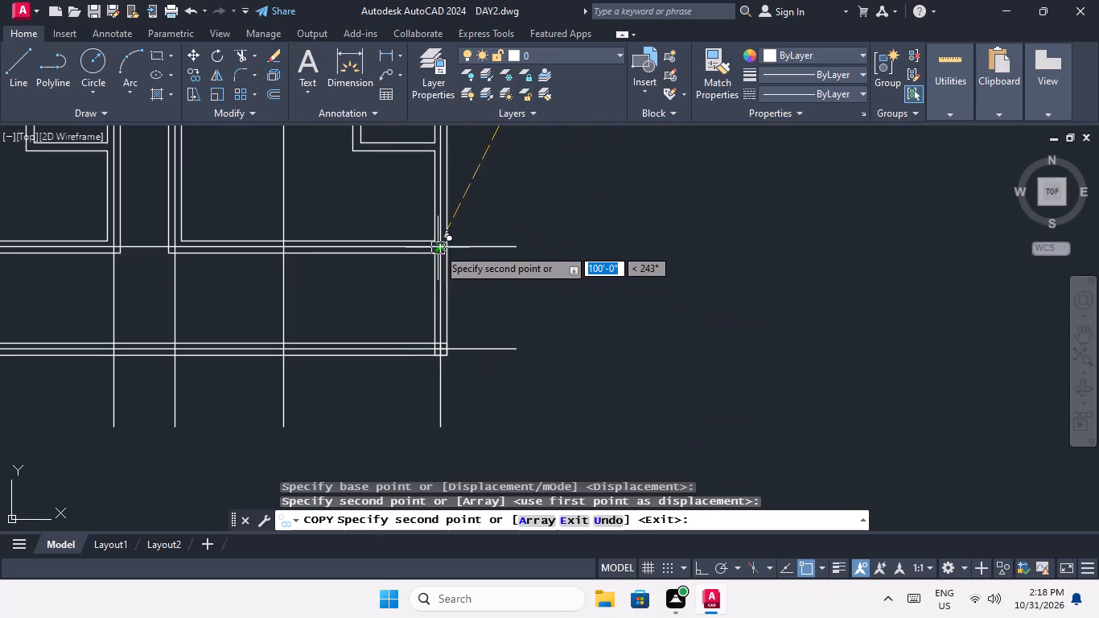
scroll(438, 248, up, 3)
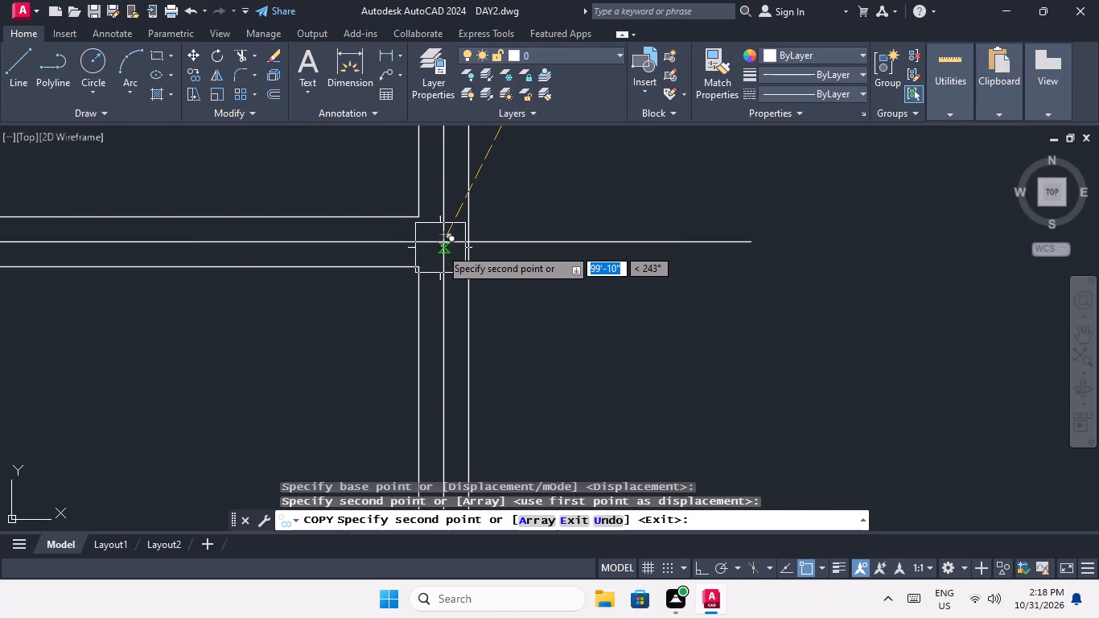
click(440, 241)
scroll(446, 238, down, 3)
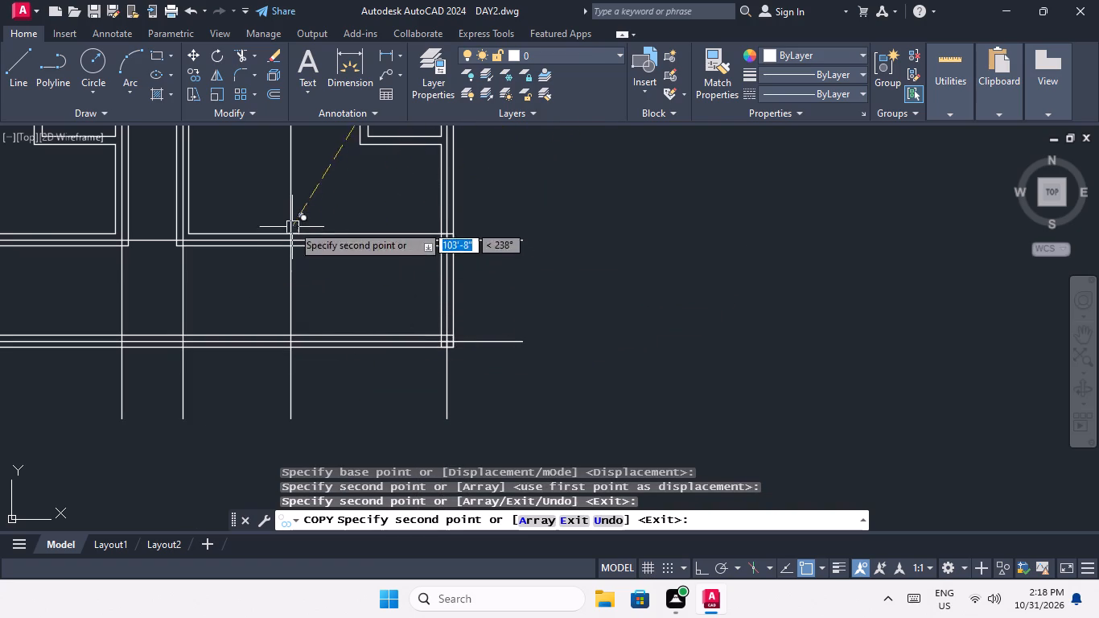
scroll(287, 237, up, 2)
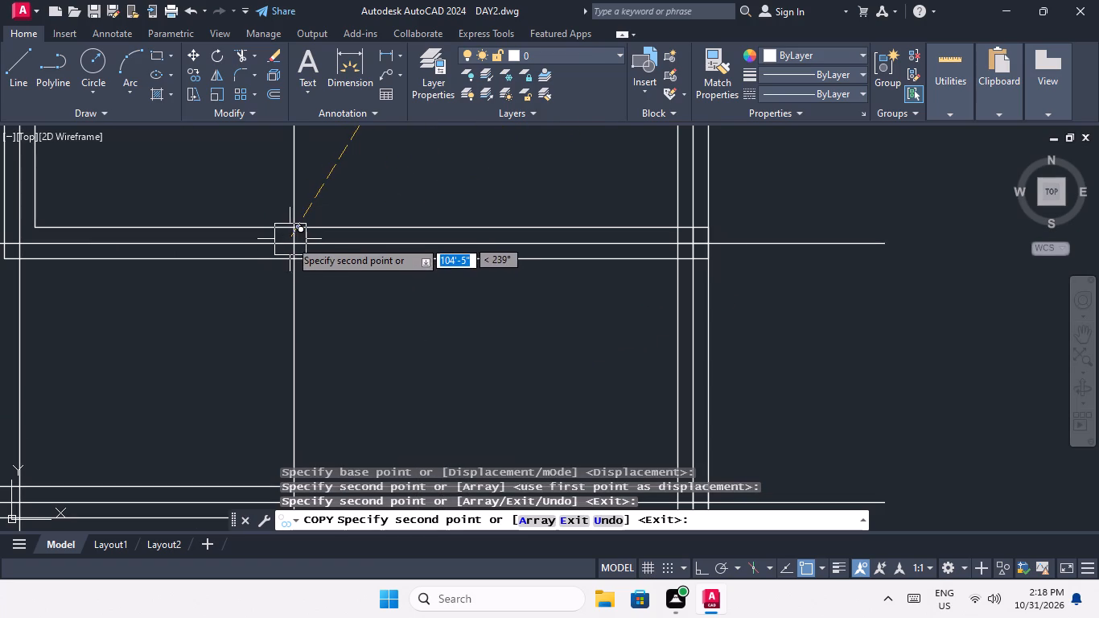
click(294, 242)
scroll(300, 232, down, 2)
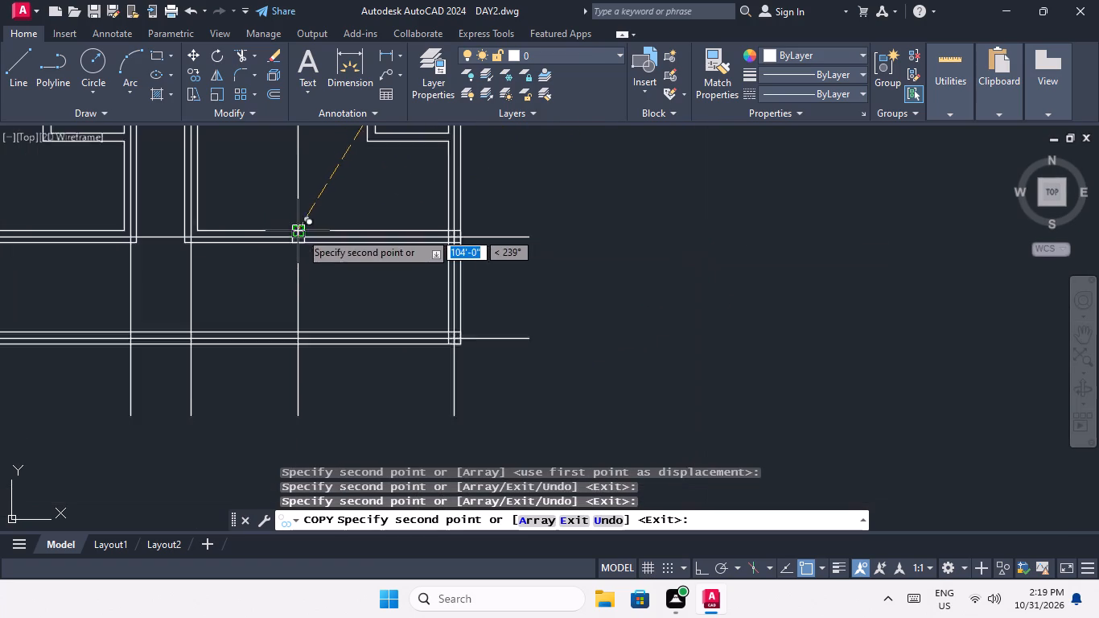
scroll(300, 232, down, 1)
scroll(303, 305, up, 3)
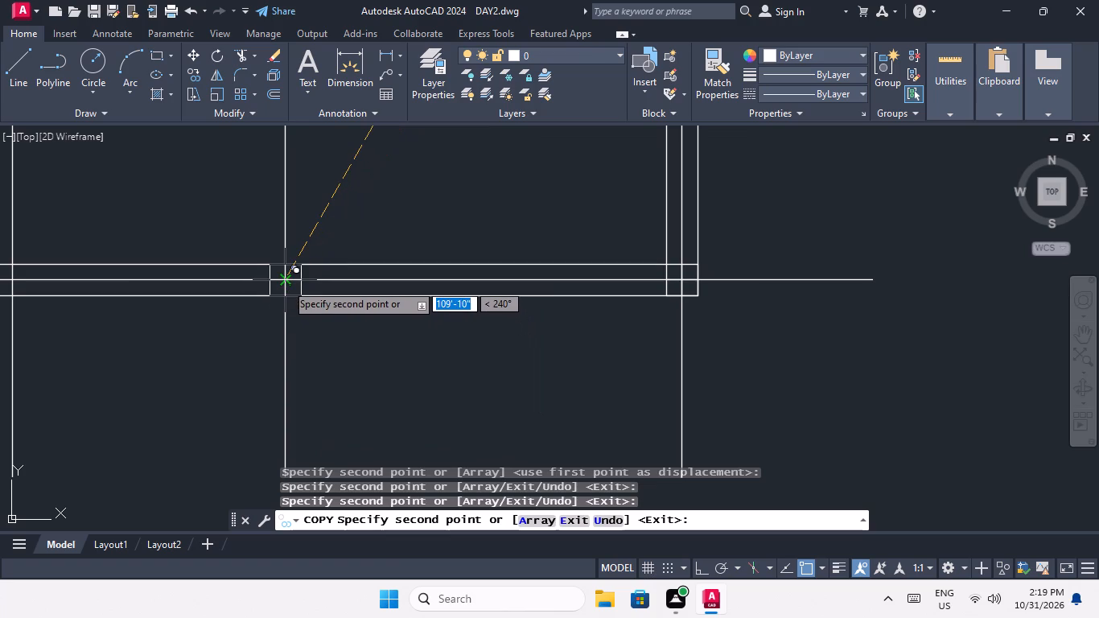
scroll(286, 283, up, 2)
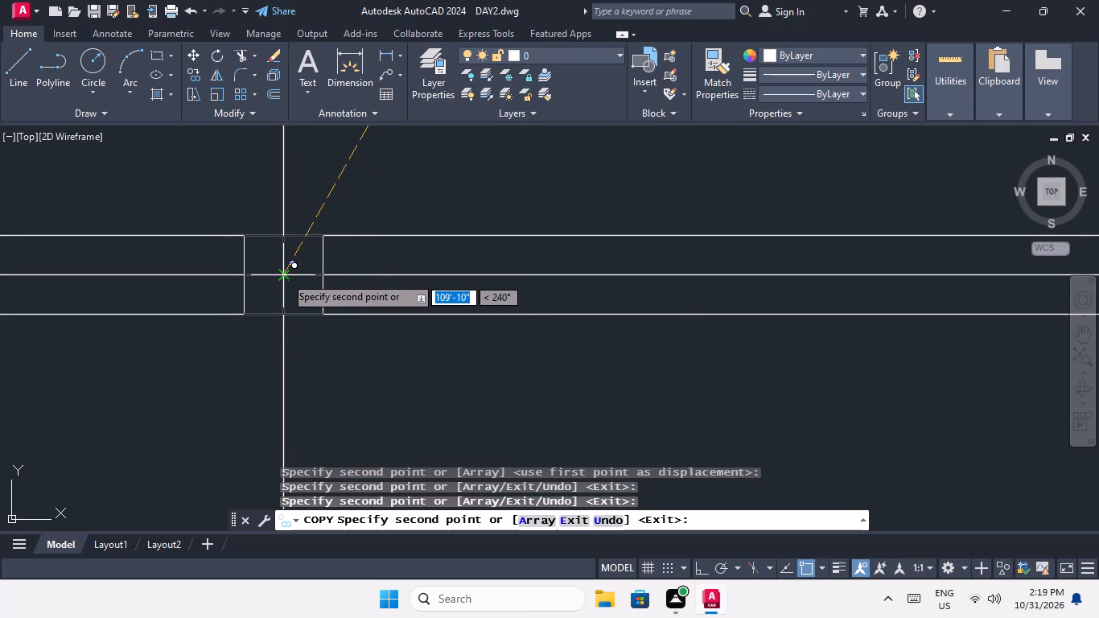
click(285, 276)
Place square copies at the two lowest centre-line intersections along the corridor's right wall, upper one first.
scroll(286, 275, down, 4)
middle_drag(299, 298, 385, 331)
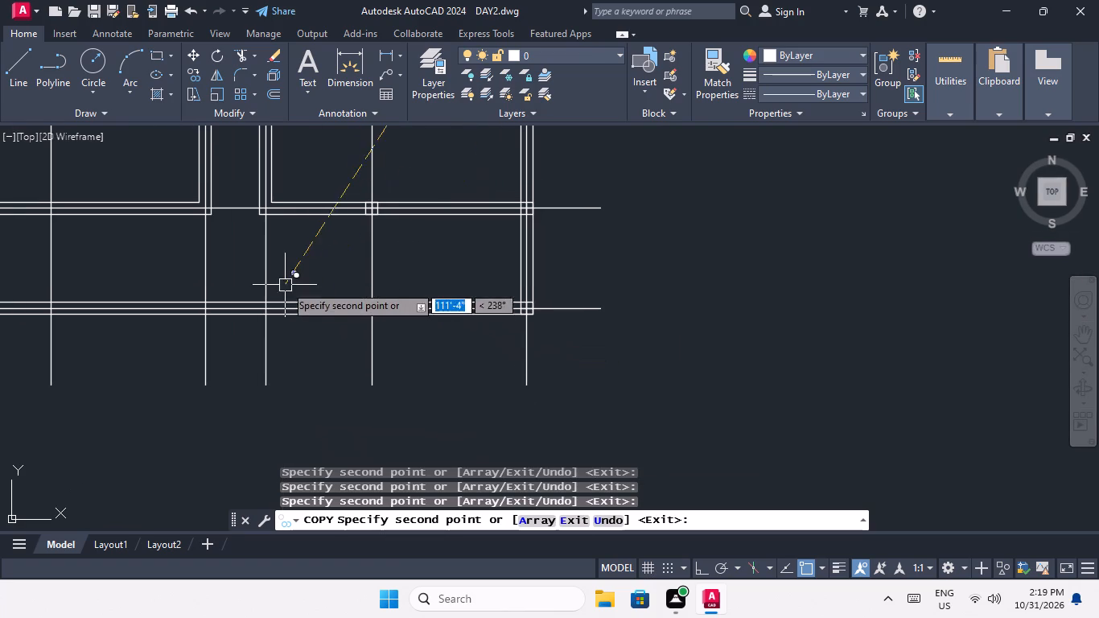
scroll(267, 202, up, 4)
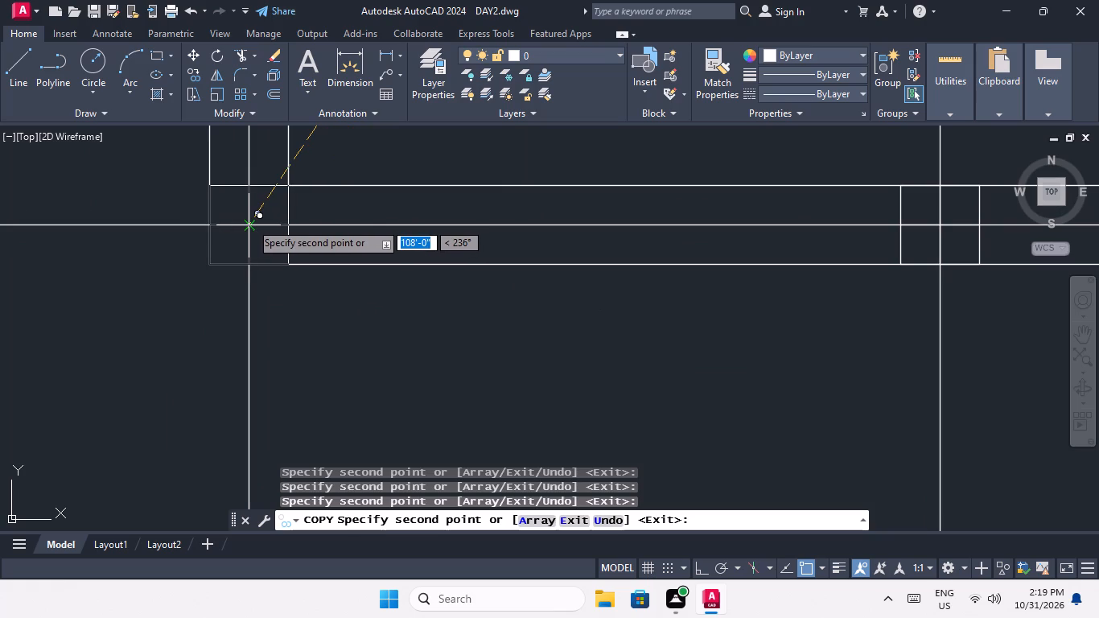
click(250, 222)
scroll(260, 197, down, 4)
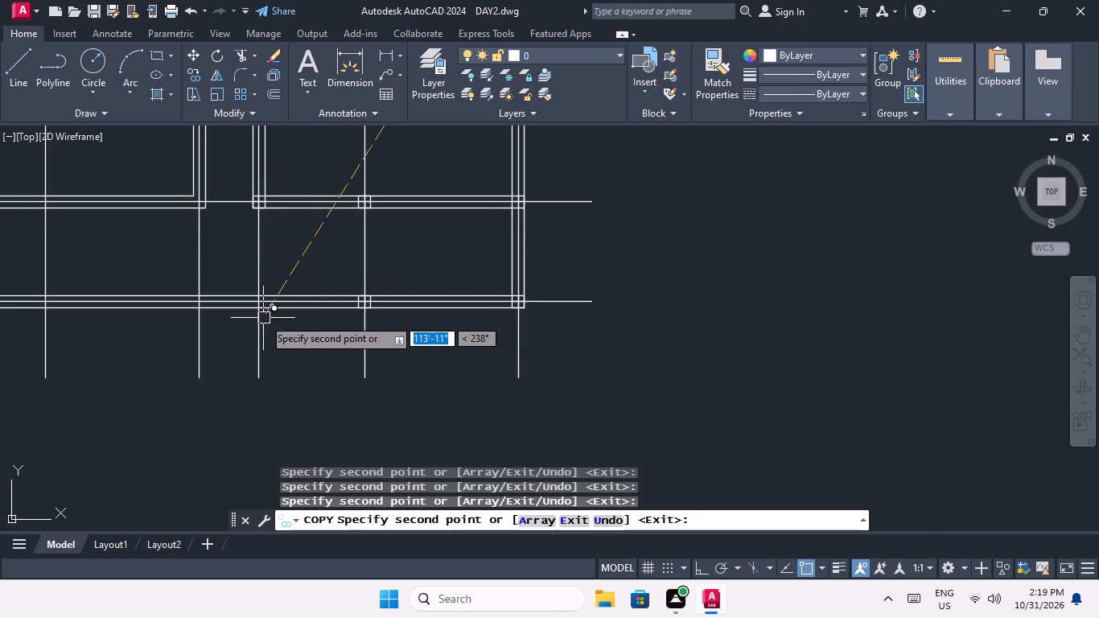
scroll(263, 317, up, 3)
middle_drag(263, 294, 410, 369)
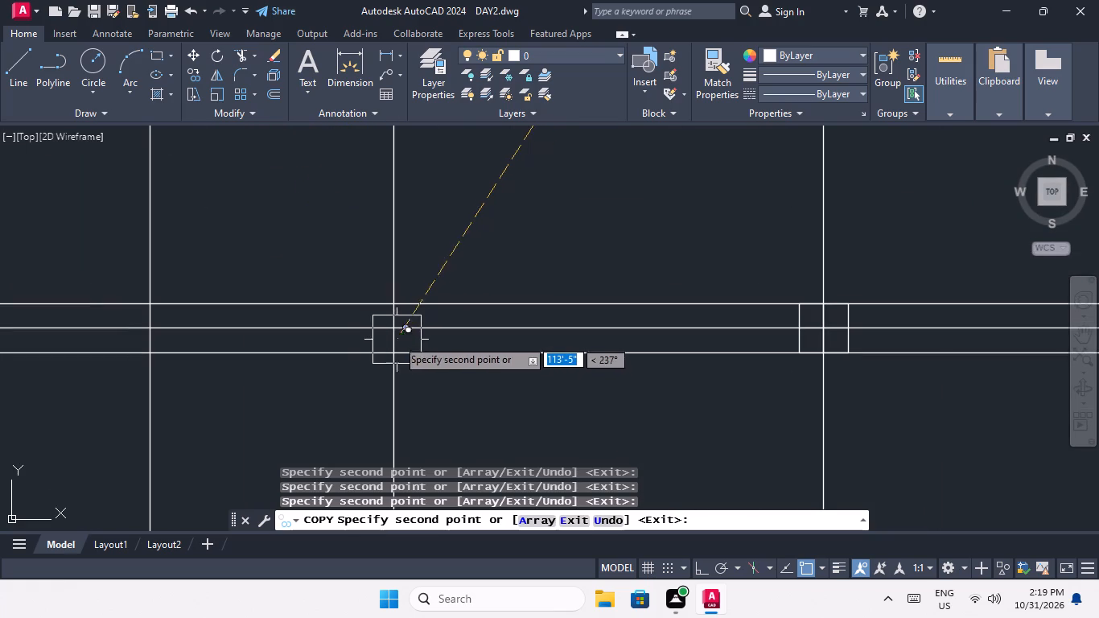
click(392, 325)
Place square copies at the two lowest centre-line intersections along the corridor's left wall, upper one first.
scroll(392, 324, down, 2)
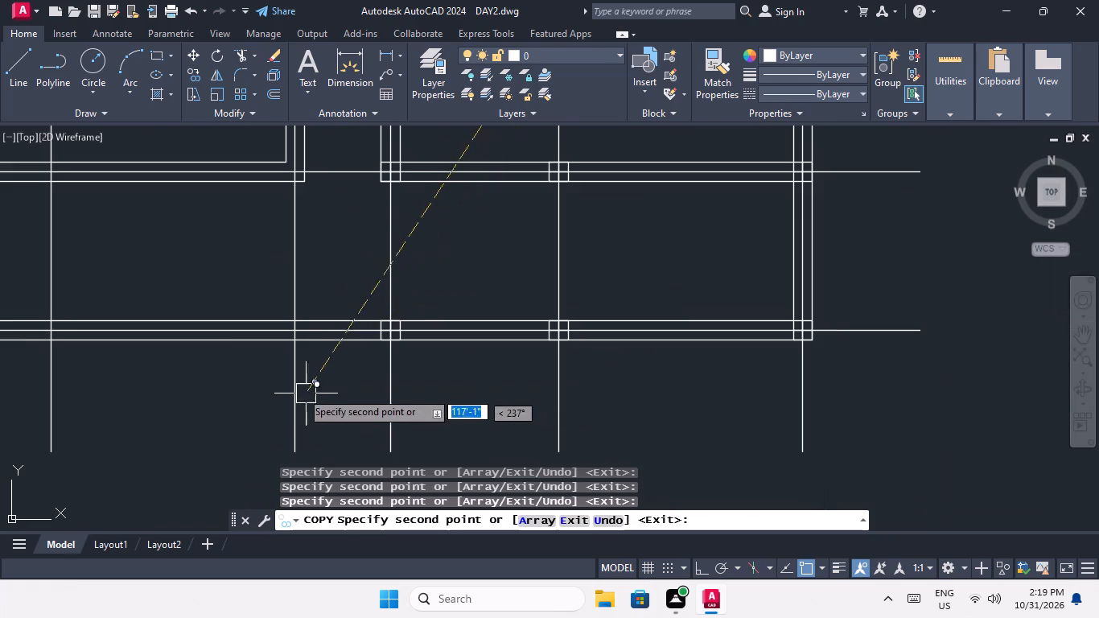
middle_drag(286, 380, 333, 406)
scroll(337, 196, up, 3)
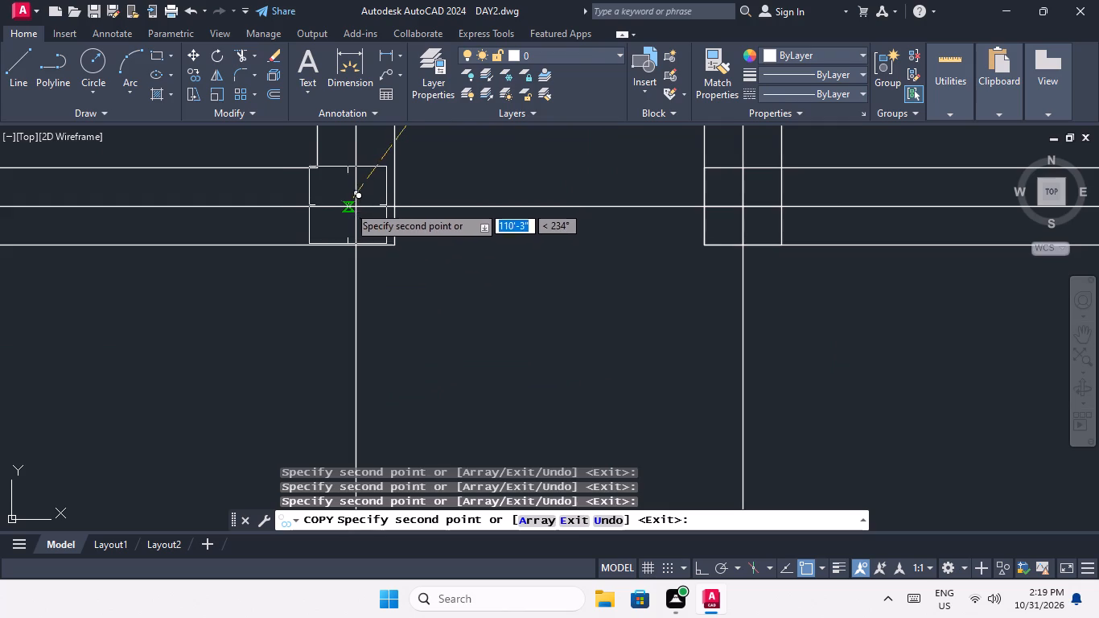
click(356, 206)
scroll(358, 190, down, 3)
scroll(365, 356, up, 3)
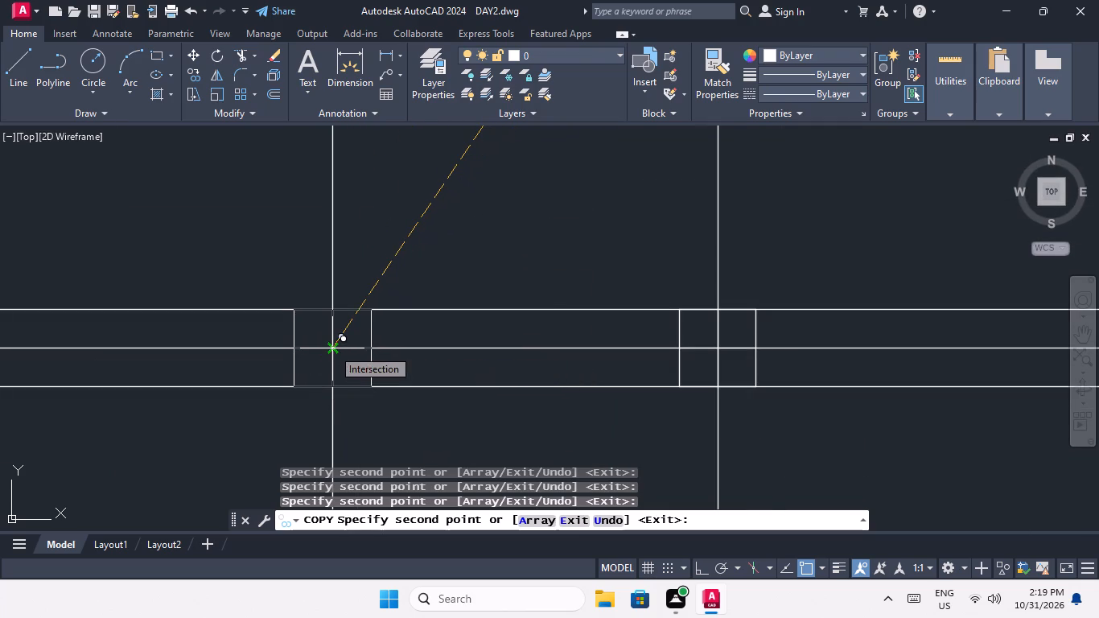
click(332, 348)
Place square copies at the two lowest intersections of the left block's middle vertical centre line.
scroll(336, 346, down, 3)
middle_drag(290, 373, 454, 406)
middle_click(508, 417)
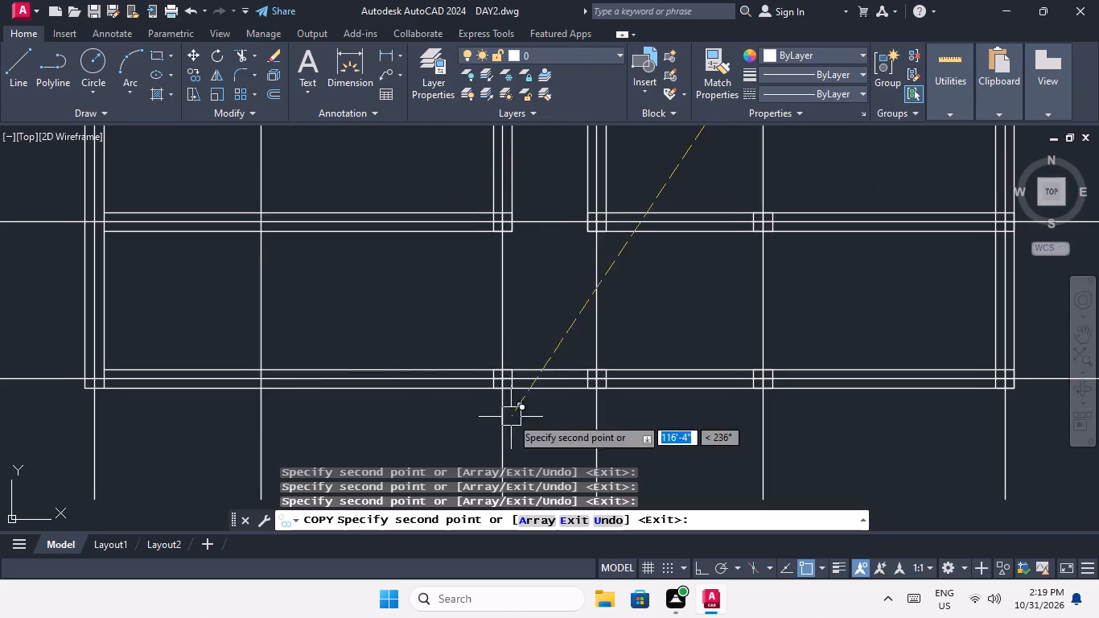
scroll(259, 215, up, 3)
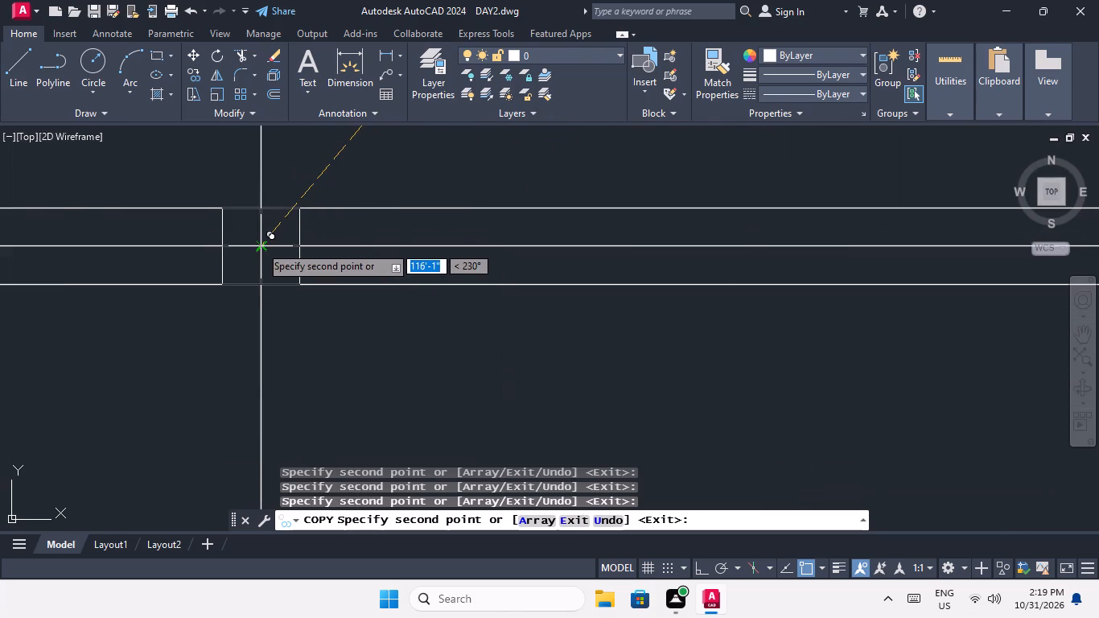
click(260, 245)
scroll(258, 229, down, 4)
scroll(255, 338, up, 4)
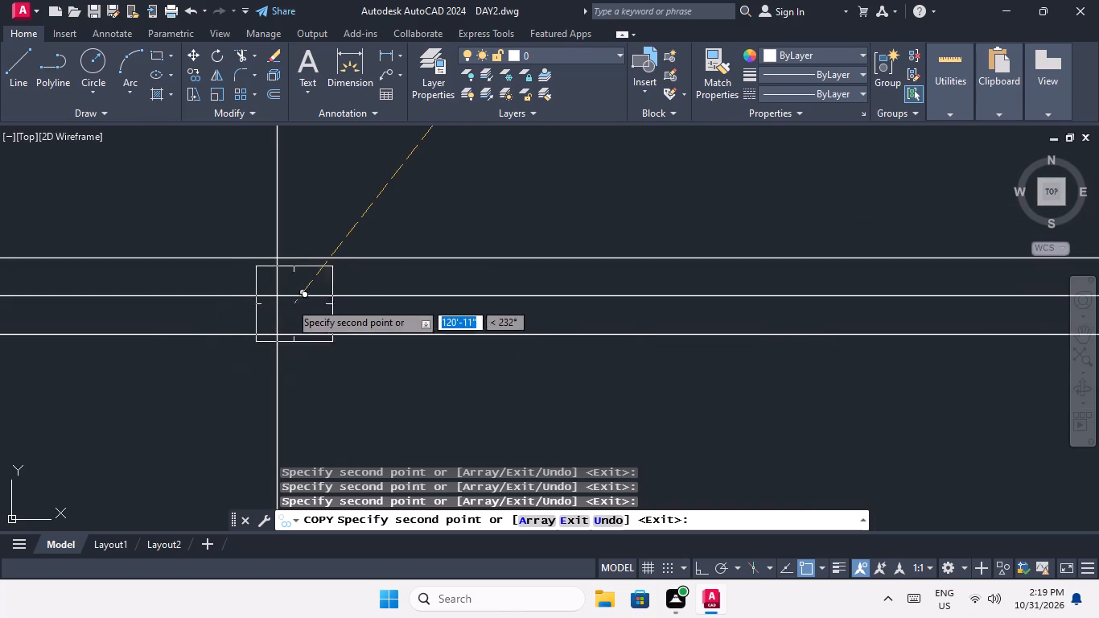
click(276, 298)
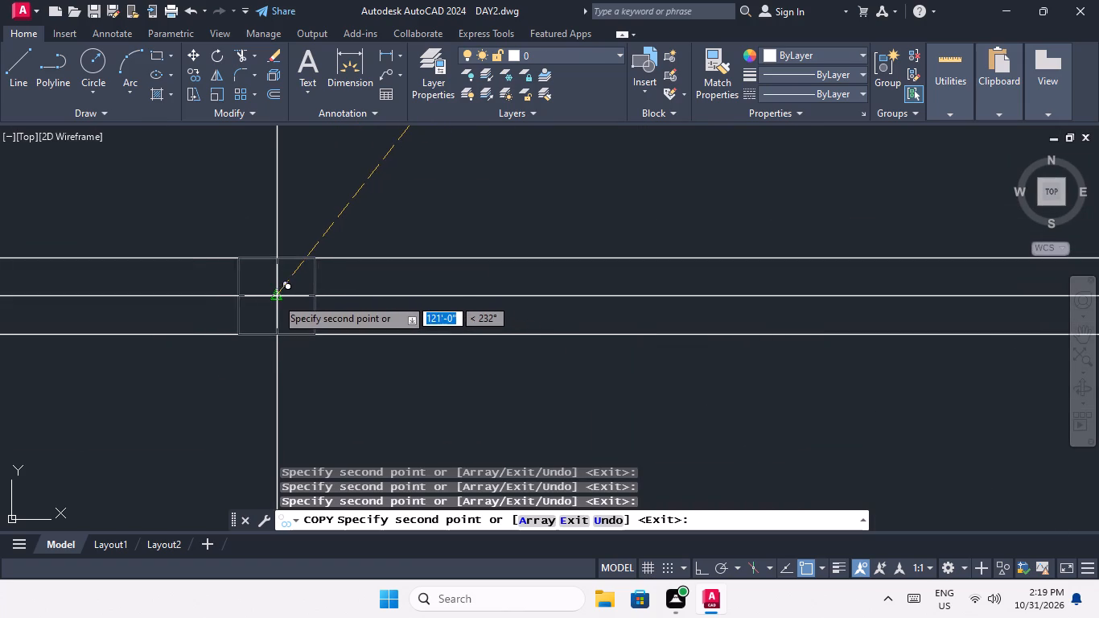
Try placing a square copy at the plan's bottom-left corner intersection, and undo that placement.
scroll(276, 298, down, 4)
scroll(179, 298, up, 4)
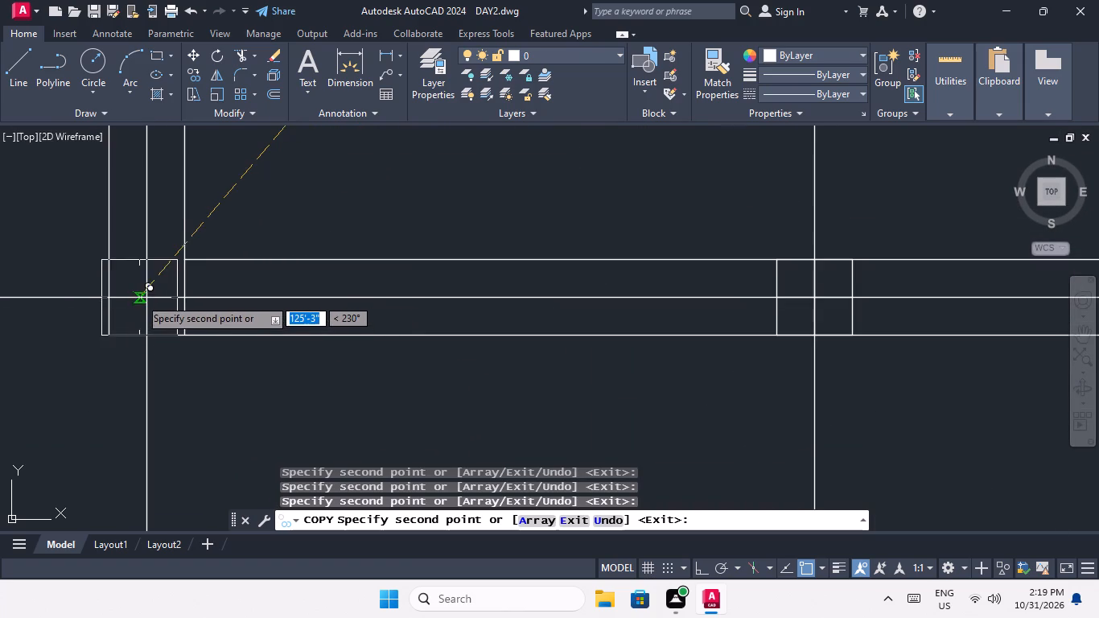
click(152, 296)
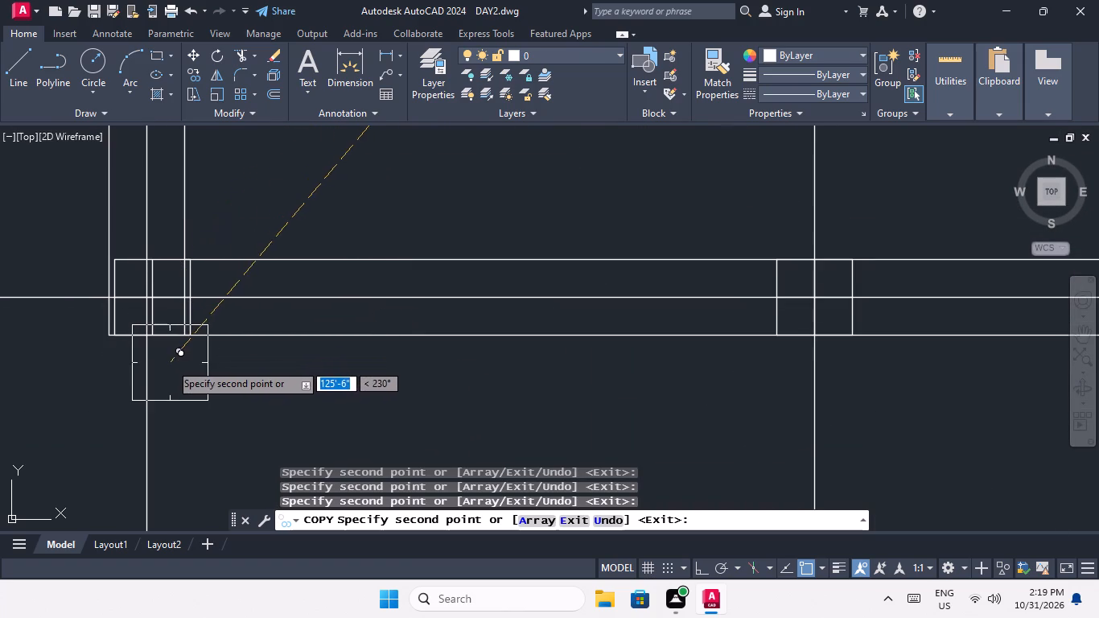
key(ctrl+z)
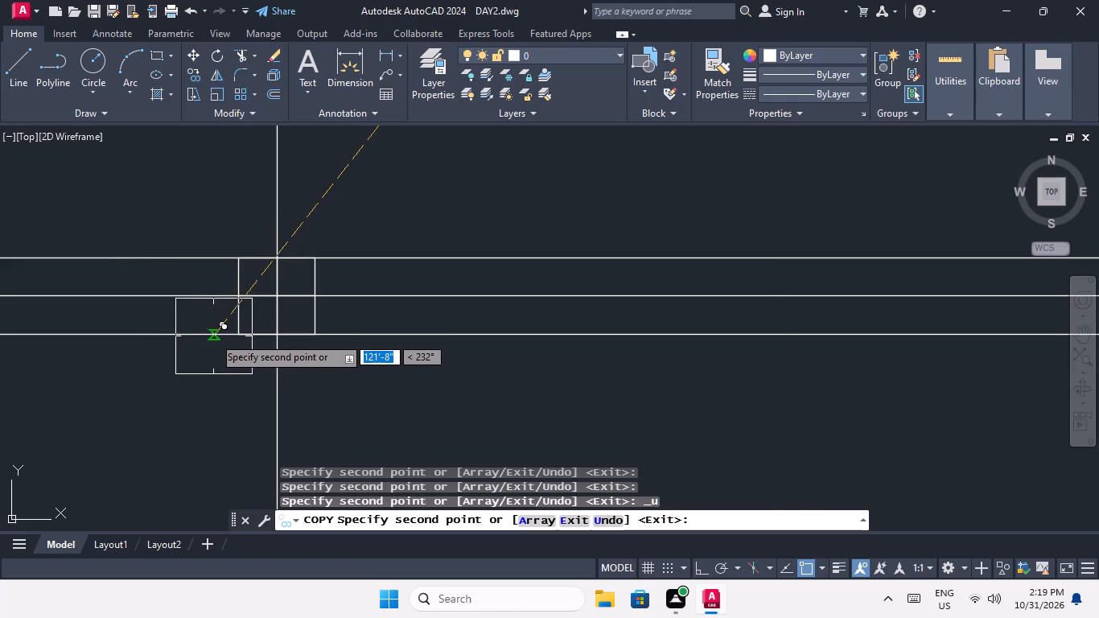
Place square copies at the two lowest centre-line intersections along the left block's outer left wall, bottom corner first.
scroll(213, 336, down, 2)
middle_drag(215, 337, 619, 362)
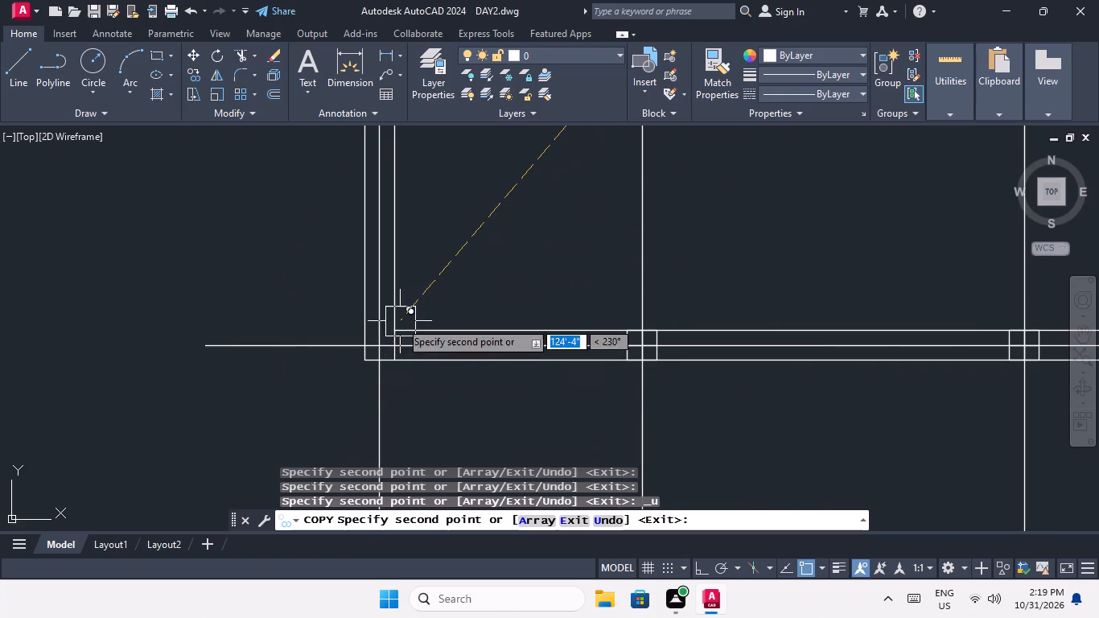
scroll(384, 349, up, 1)
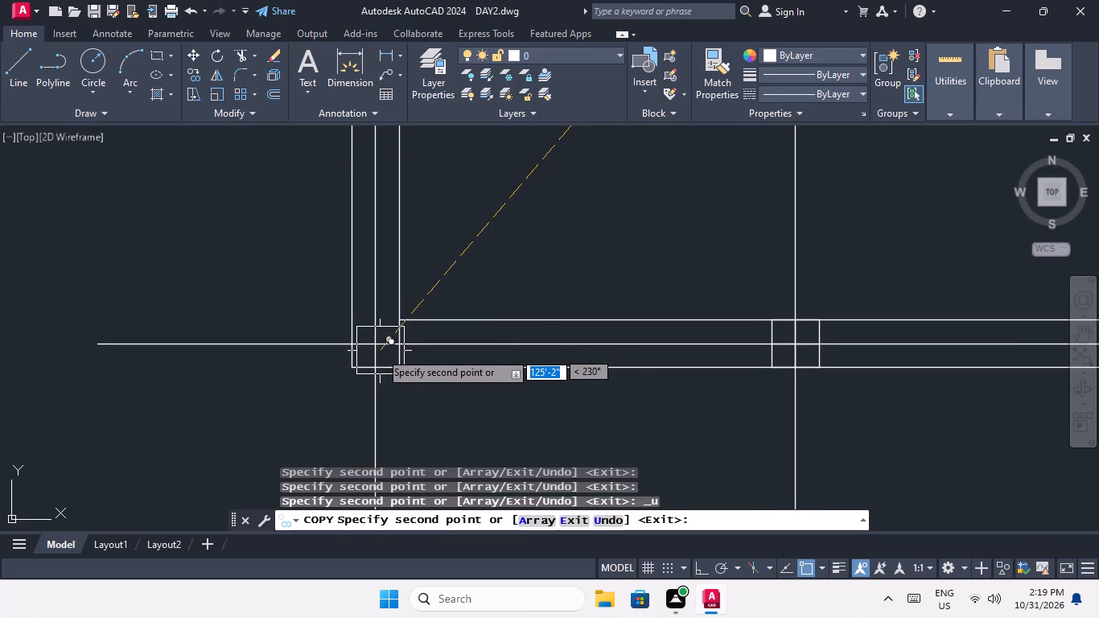
scroll(379, 350, up, 4)
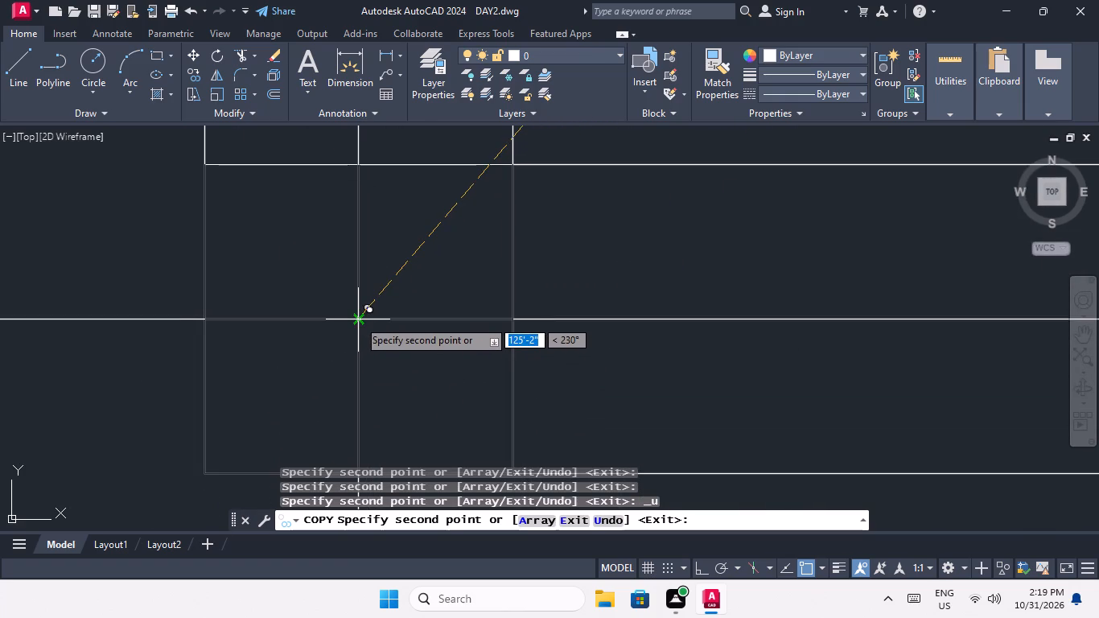
click(358, 319)
scroll(358, 319, down, 4)
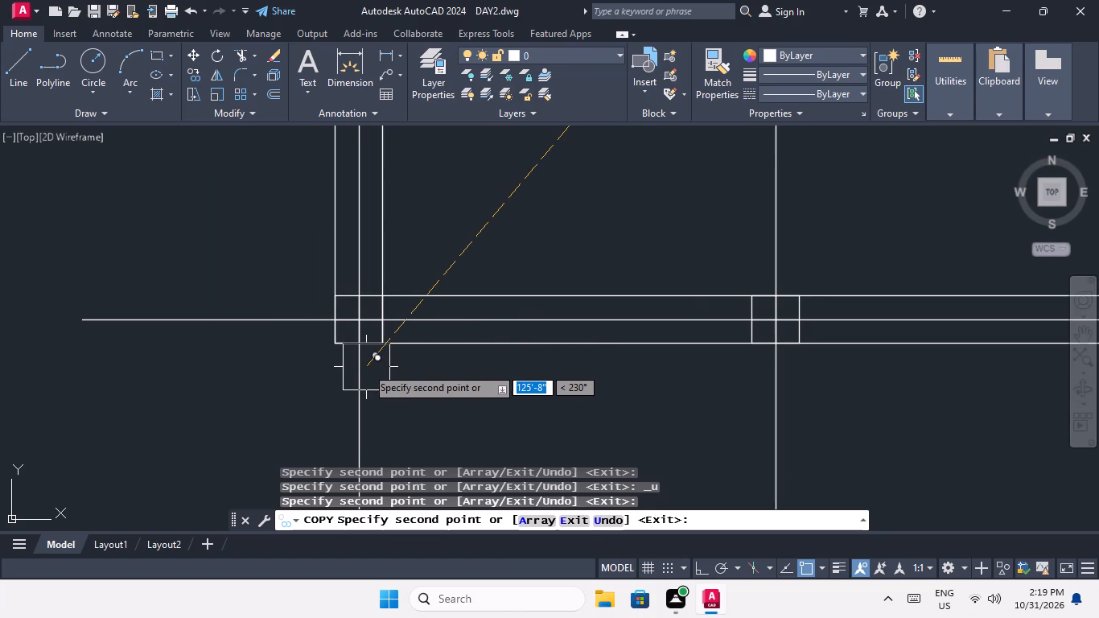
scroll(473, 265, down, 1)
middle_drag(465, 292, 381, 488)
scroll(294, 243, up, 2)
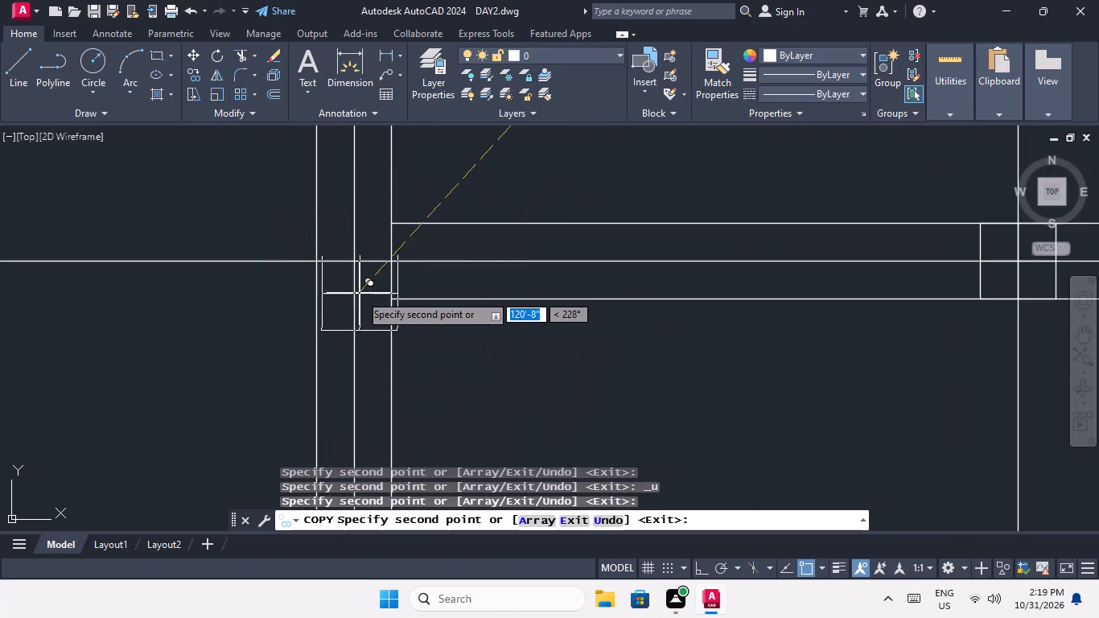
click(356, 258)
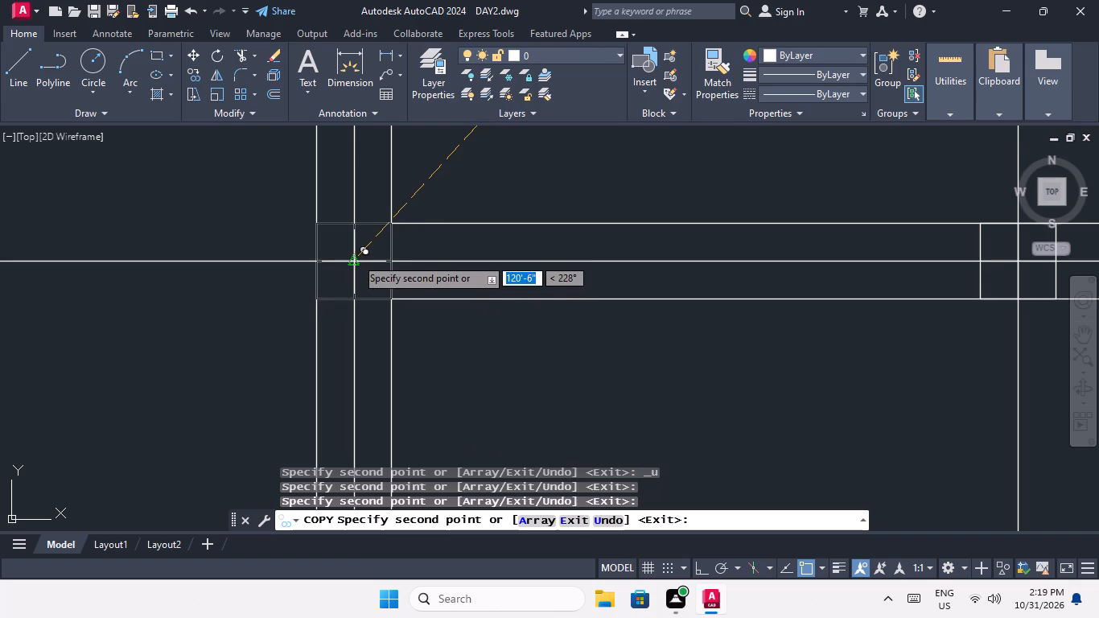
On the third horizontal centre line from the bottom, place square copies at the outer left wall and the left block's middle vertical.
scroll(356, 257, down, 3)
middle_drag(414, 292, 393, 340)
scroll(405, 295, down, 2)
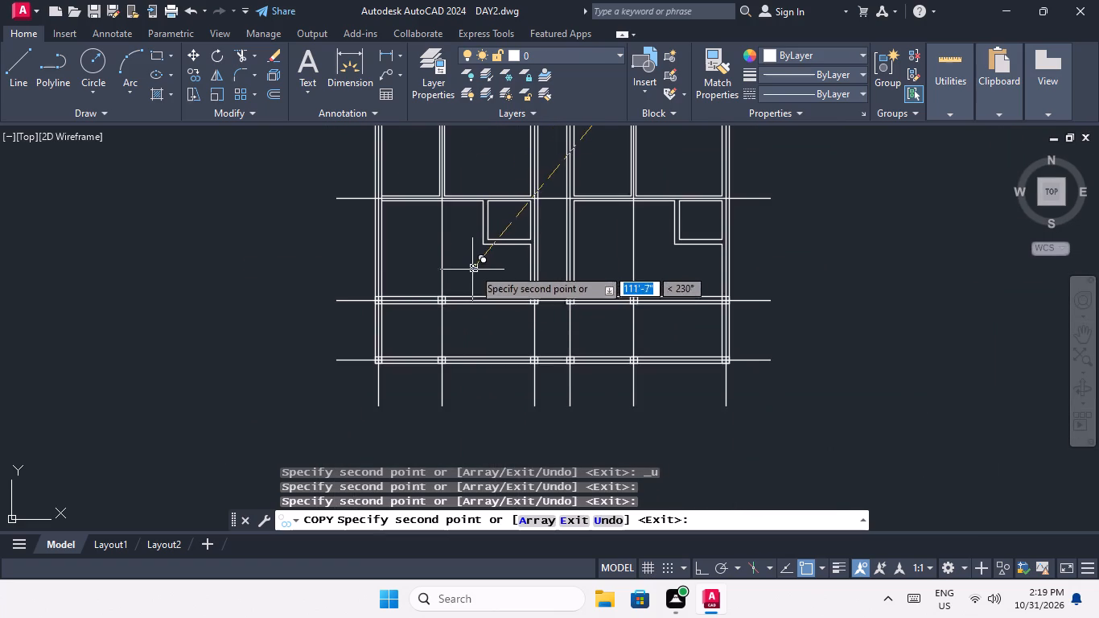
middle_drag(473, 267, 434, 348)
scroll(348, 278, up, 4)
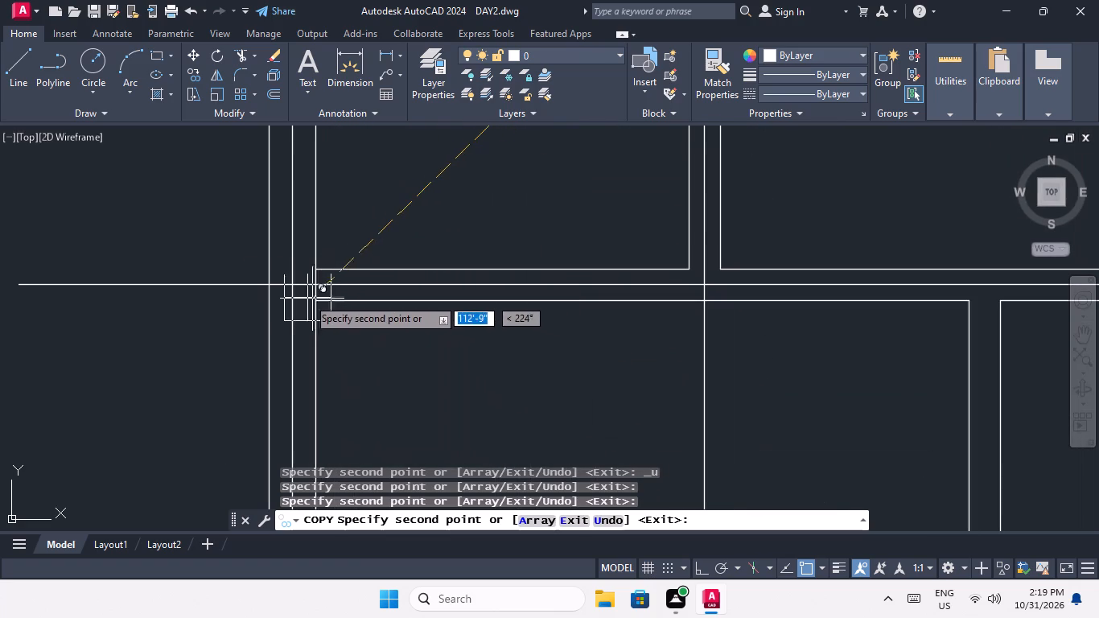
scroll(334, 294, down, 4)
scroll(330, 302, up, 3)
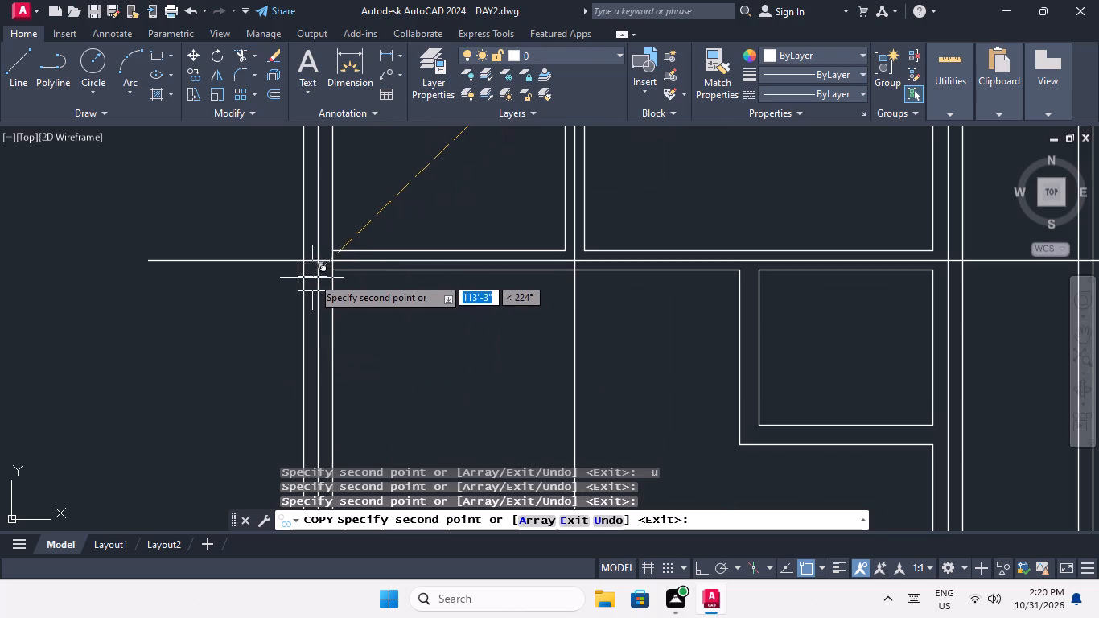
scroll(316, 257, up, 2)
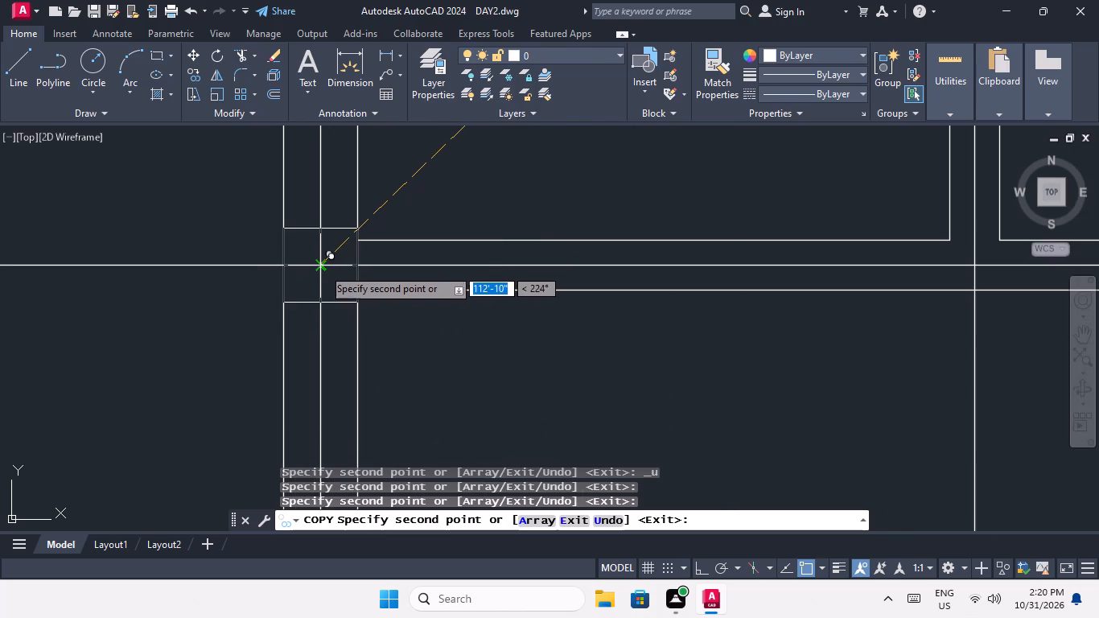
click(323, 263)
scroll(324, 263, down, 2)
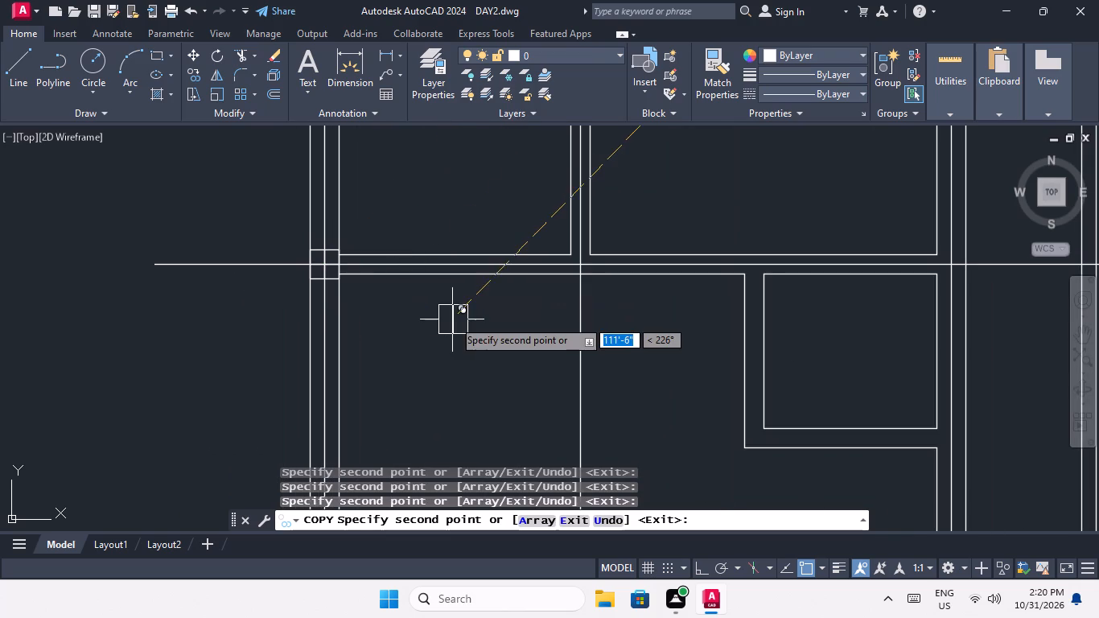
middle_drag(455, 319, 371, 360)
scroll(526, 311, up, 4)
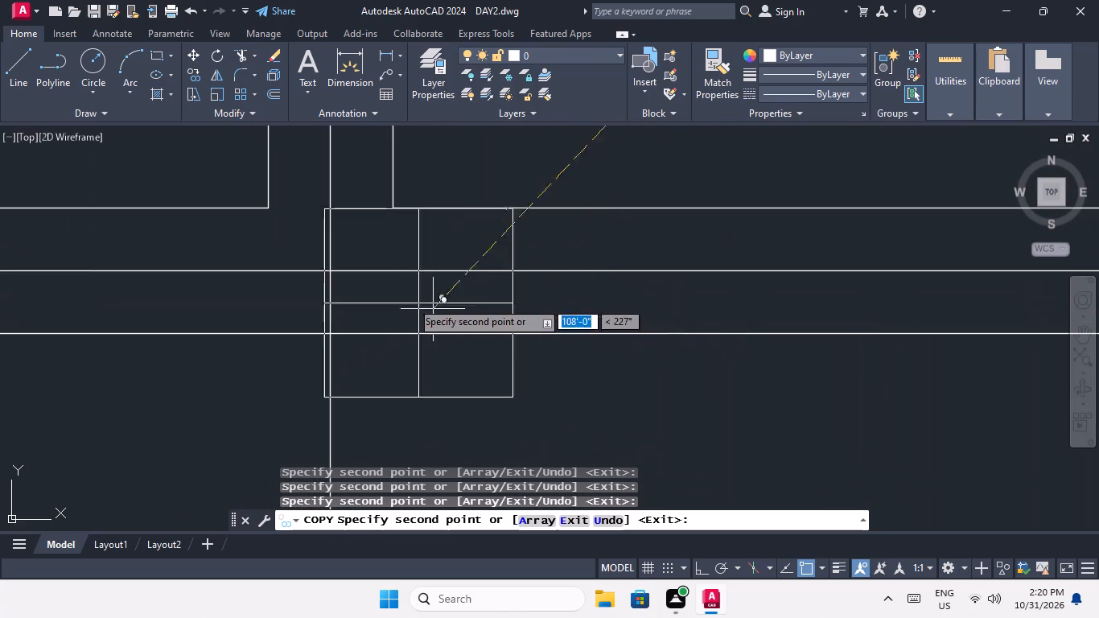
click(331, 267)
Place square copies where the third horizontal centre line from the bottom crosses the corridor's left and right walls.
scroll(340, 256, down, 5)
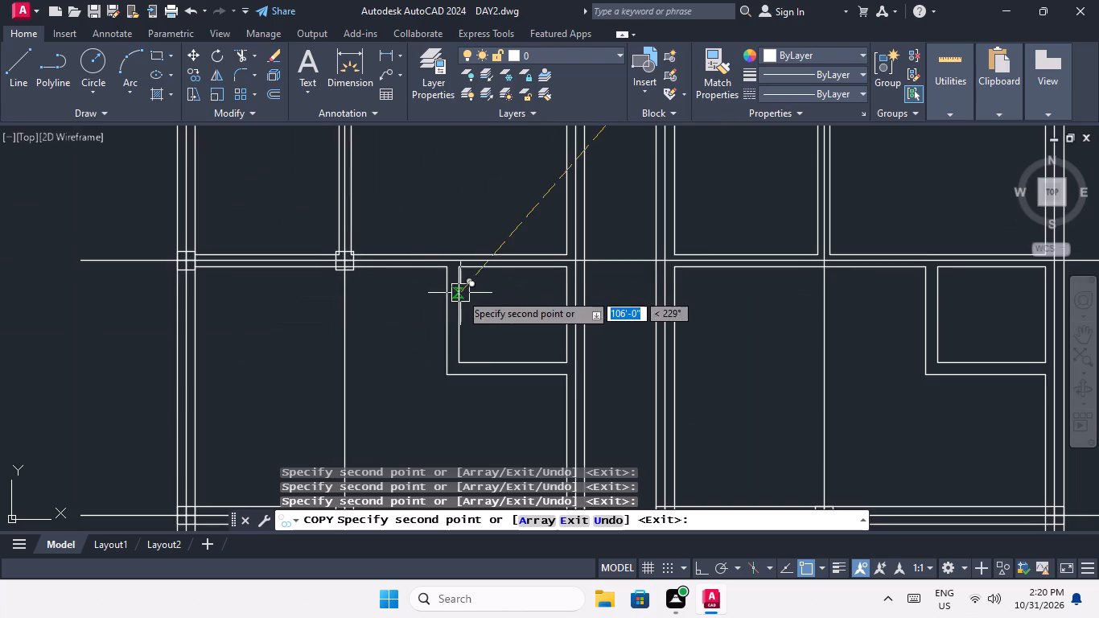
middle_drag(459, 293, 294, 339)
scroll(416, 306, up, 4)
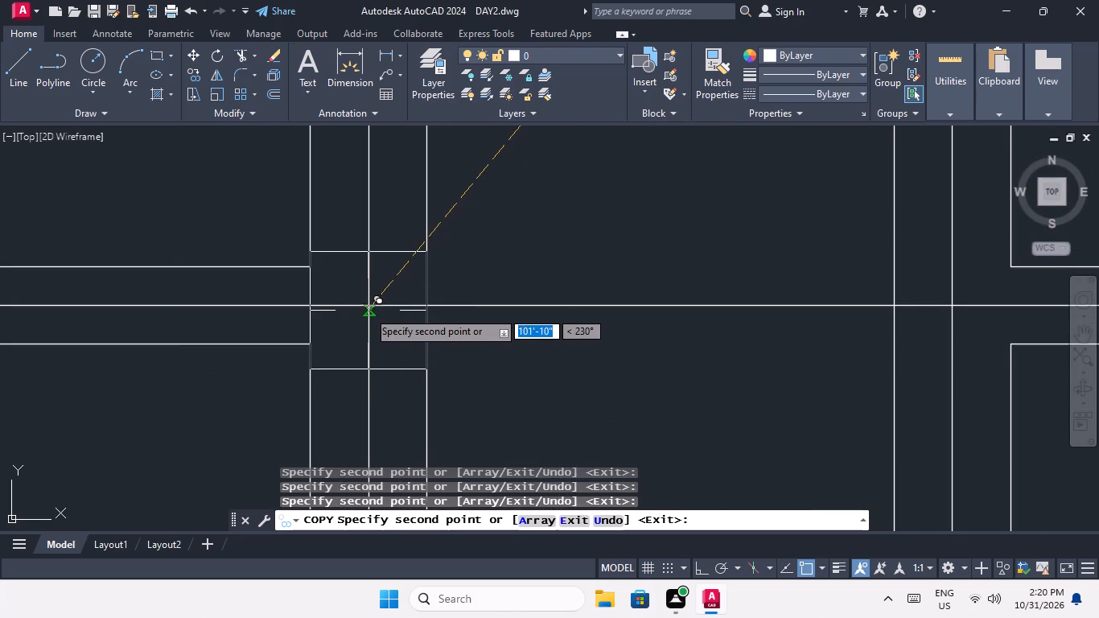
click(368, 308)
scroll(373, 301, down, 4)
scroll(464, 306, up, 4)
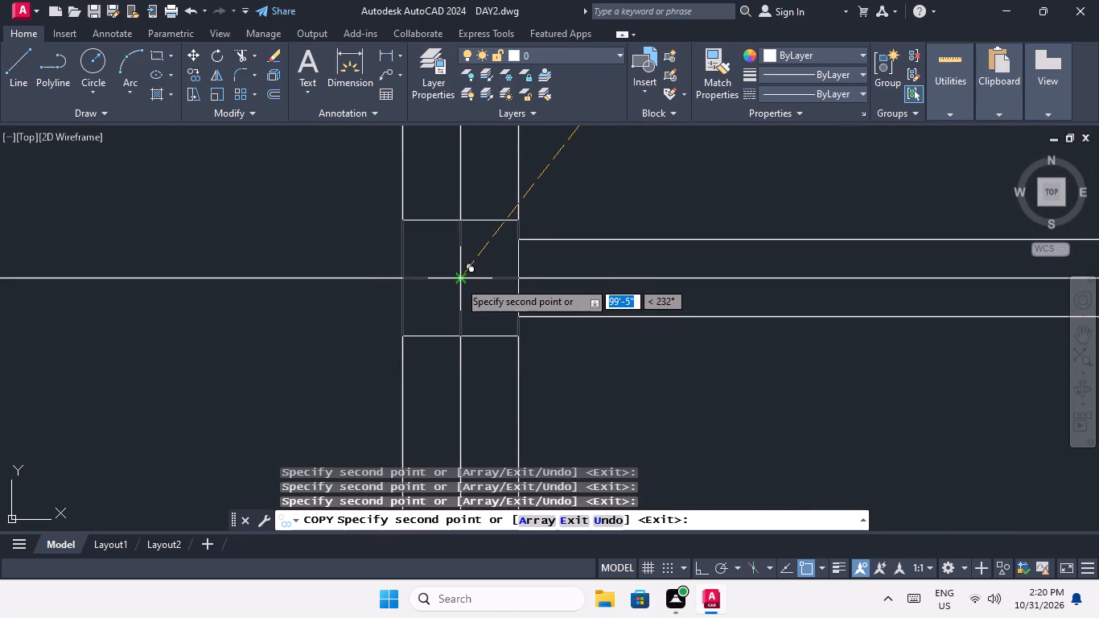
click(459, 280)
On the third horizontal centre line from the bottom, place square copies at the right block's middle vertical and the outer right wall.
scroll(459, 280, down, 4)
middle_drag(583, 319, 381, 369)
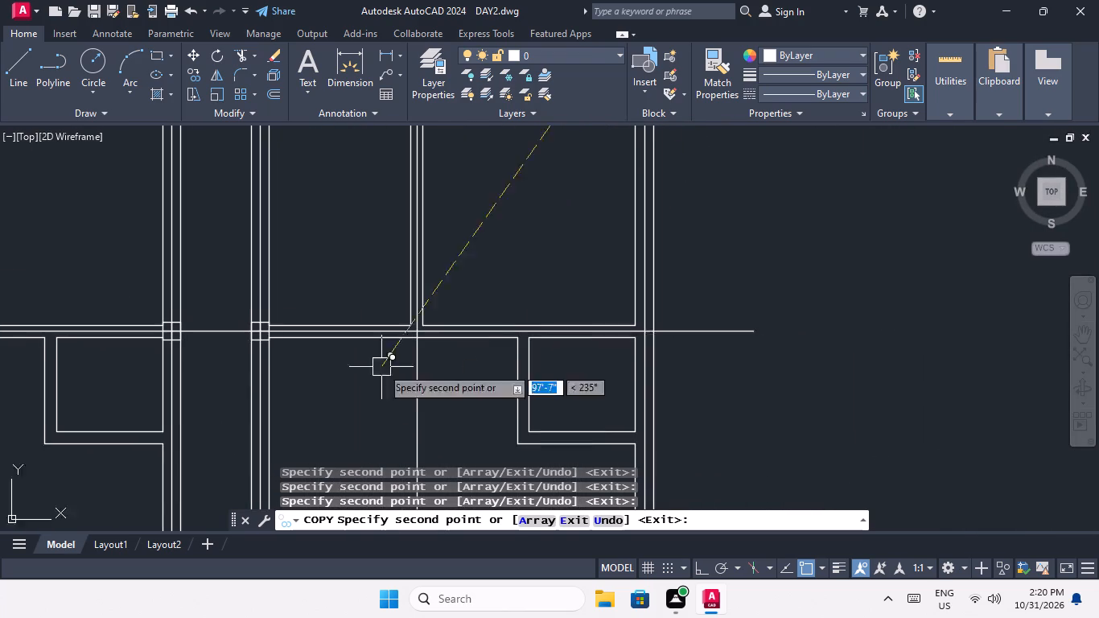
scroll(422, 340, up, 3)
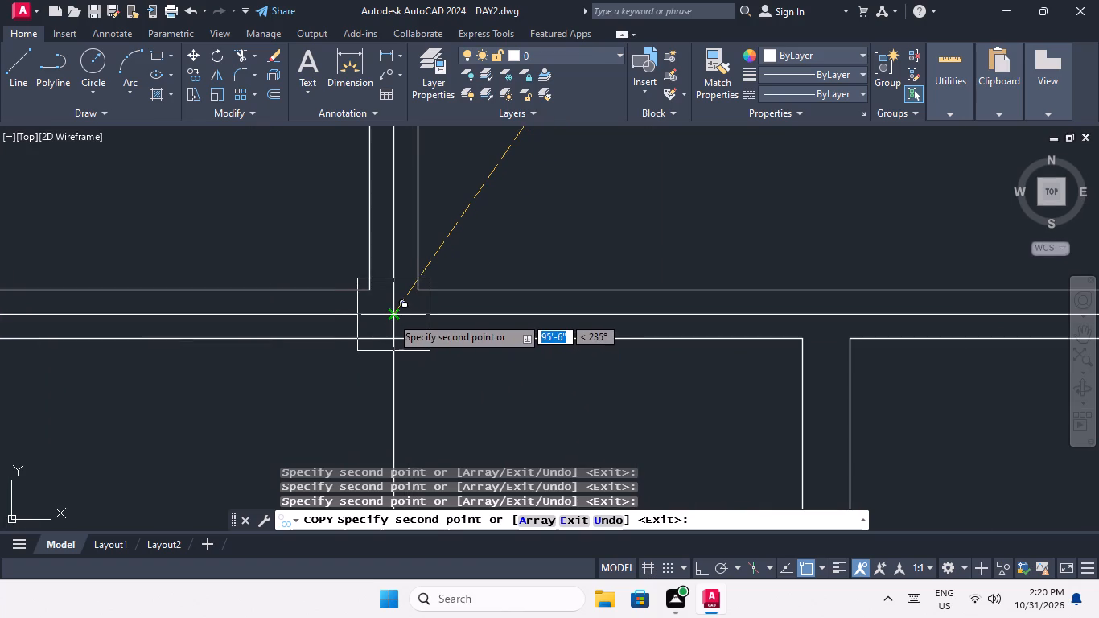
click(391, 316)
scroll(391, 315, down, 3)
scroll(609, 313, up, 4)
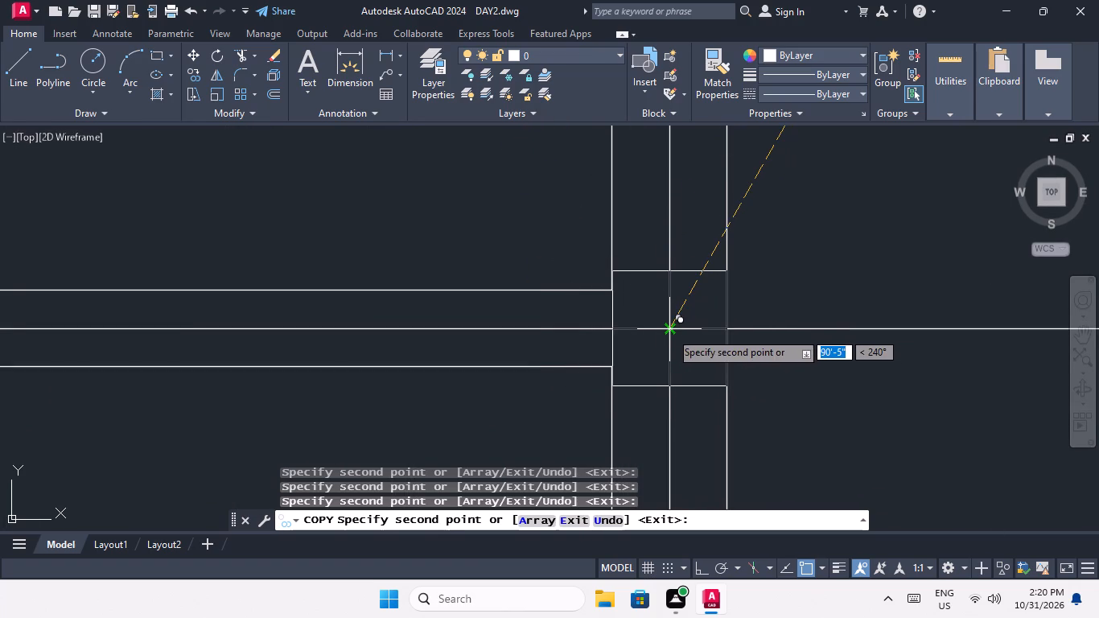
click(670, 332)
On the fourth horizontal centre line from the bottom, place square copies at the outer left wall and the left block's middle vertical.
scroll(674, 318, down, 5)
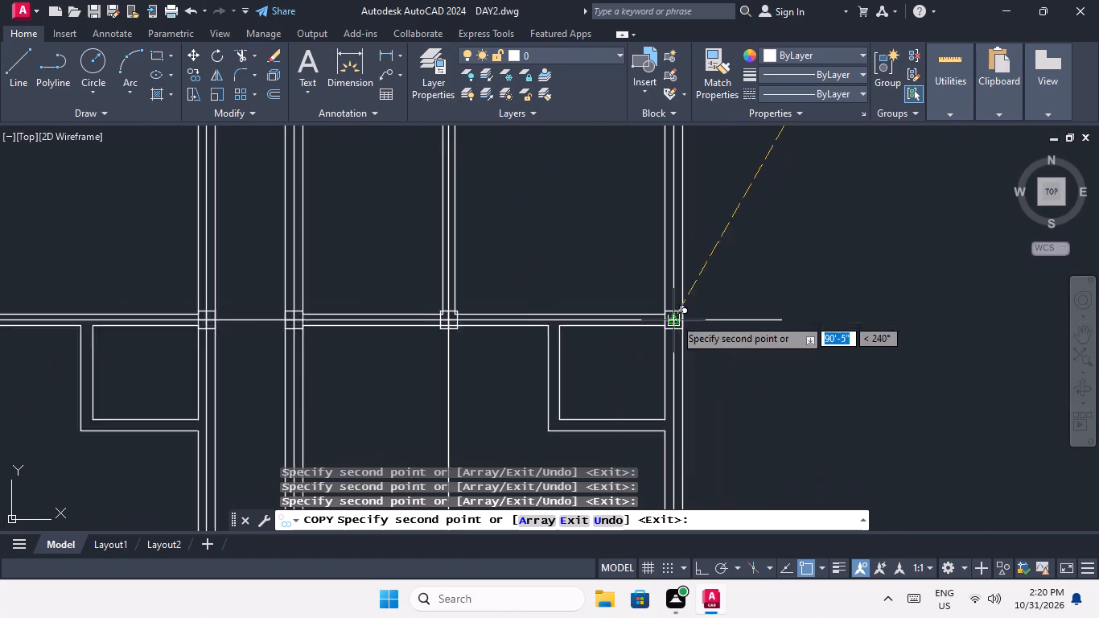
middle_drag(496, 397, 476, 234)
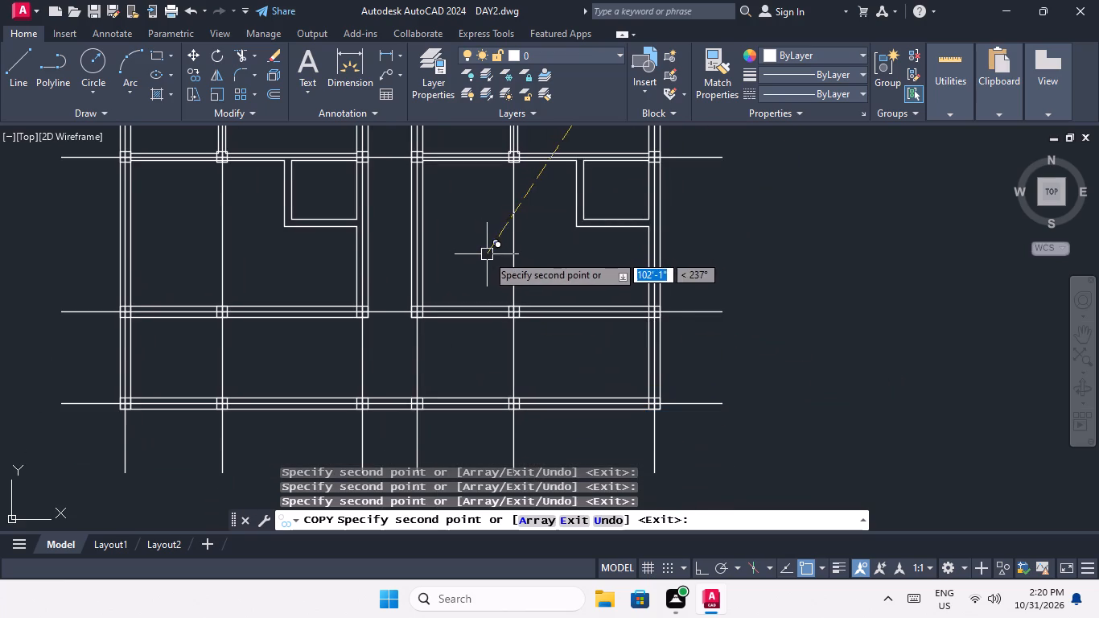
middle_drag(487, 307, 487, 352)
middle_drag(478, 296, 485, 352)
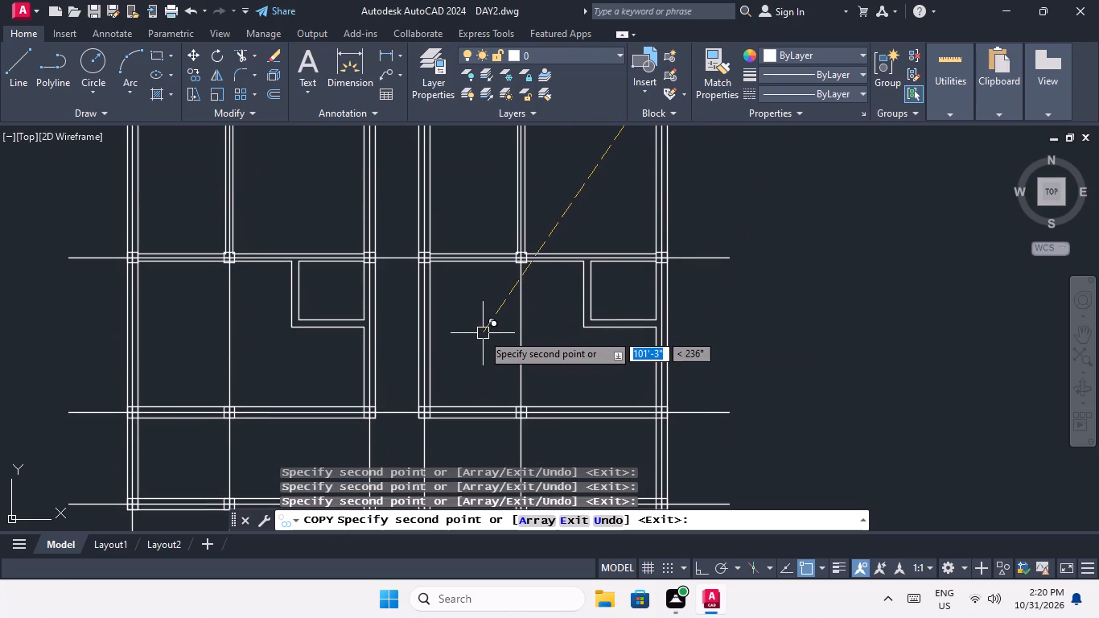
middle_drag(475, 245, 475, 400)
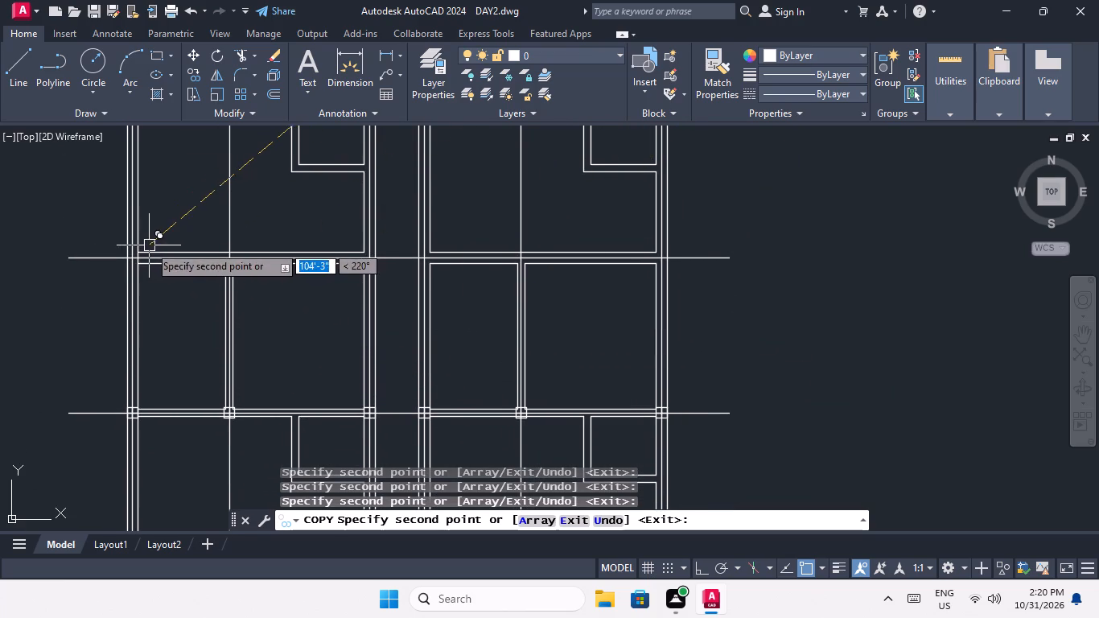
scroll(134, 257, up, 3)
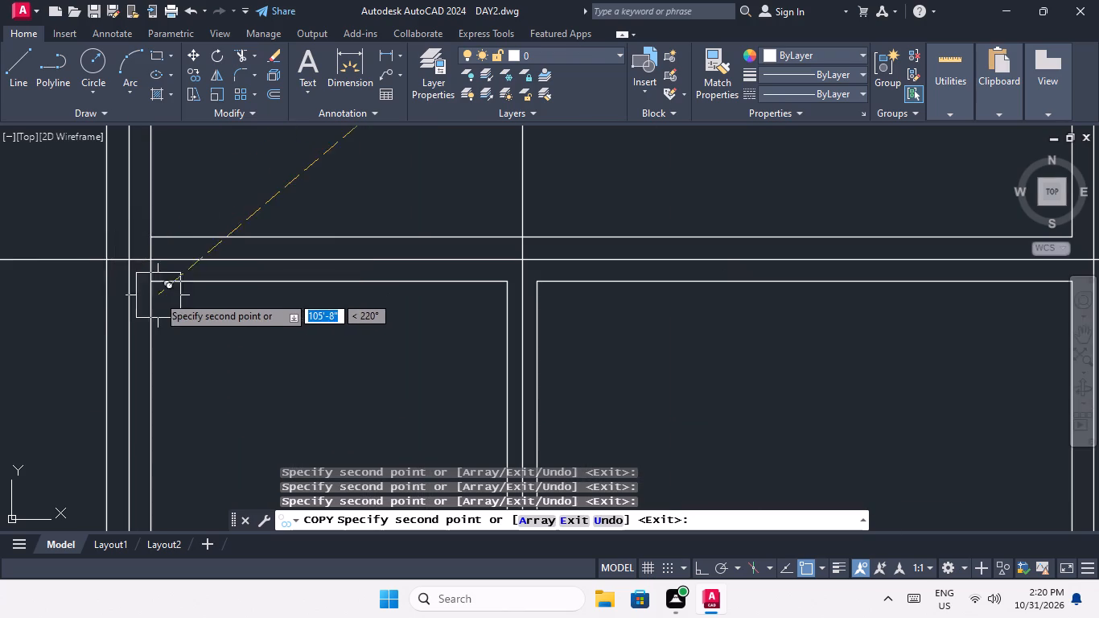
click(130, 261)
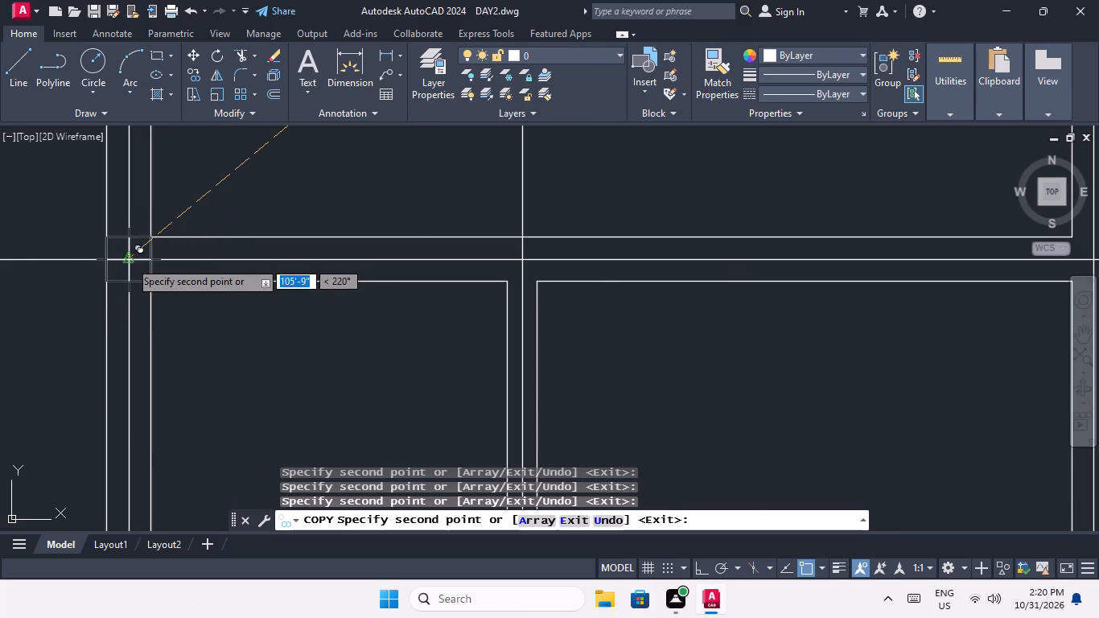
scroll(130, 261, down, 2)
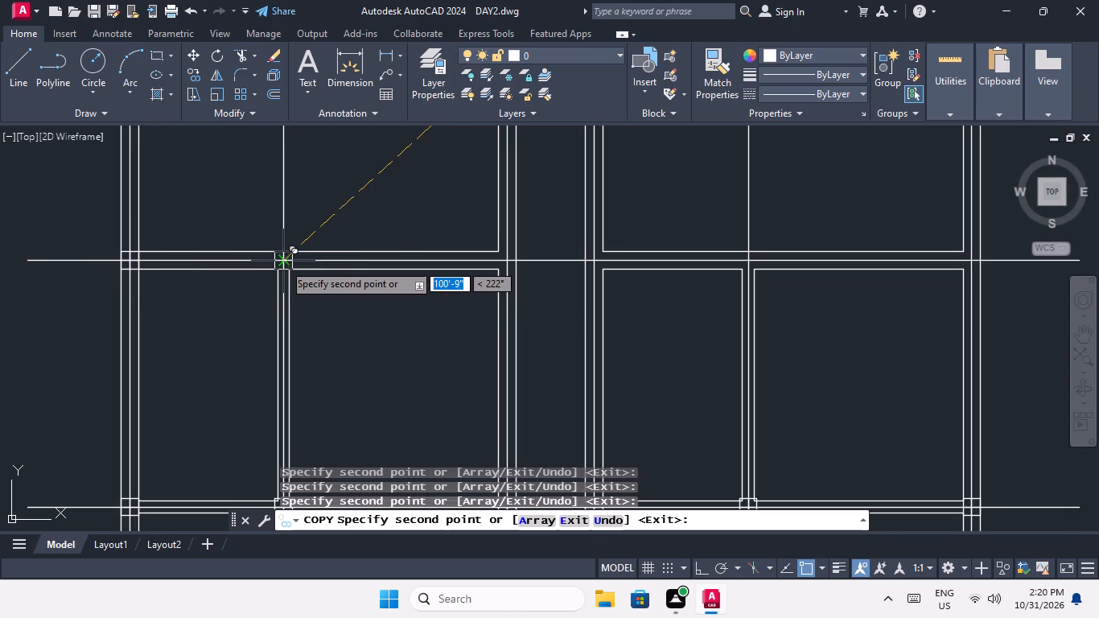
scroll(283, 263, up, 3)
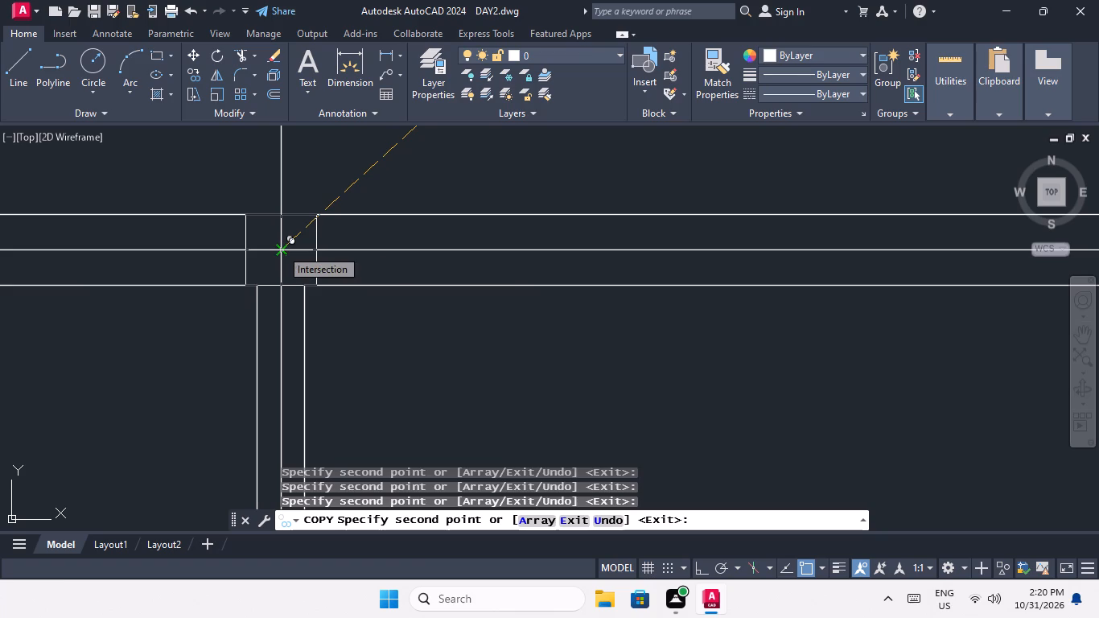
click(281, 249)
Place square copies where the fourth horizontal centre line from the bottom crosses the corridor's left and right walls.
scroll(282, 249, down, 3)
middle_drag(464, 349, 356, 394)
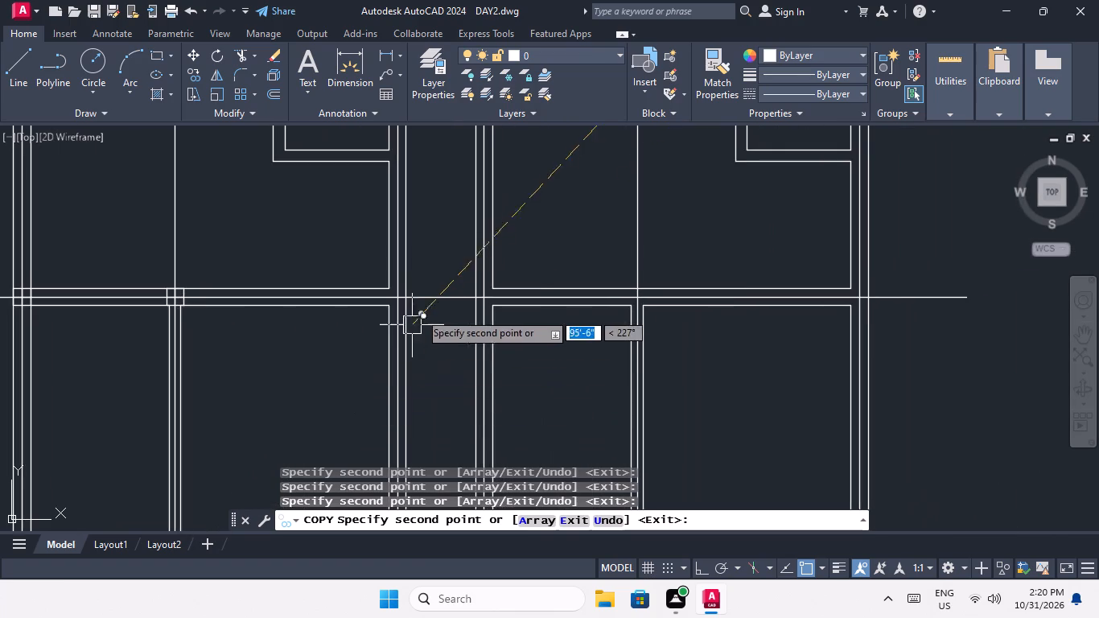
scroll(416, 303, up, 4)
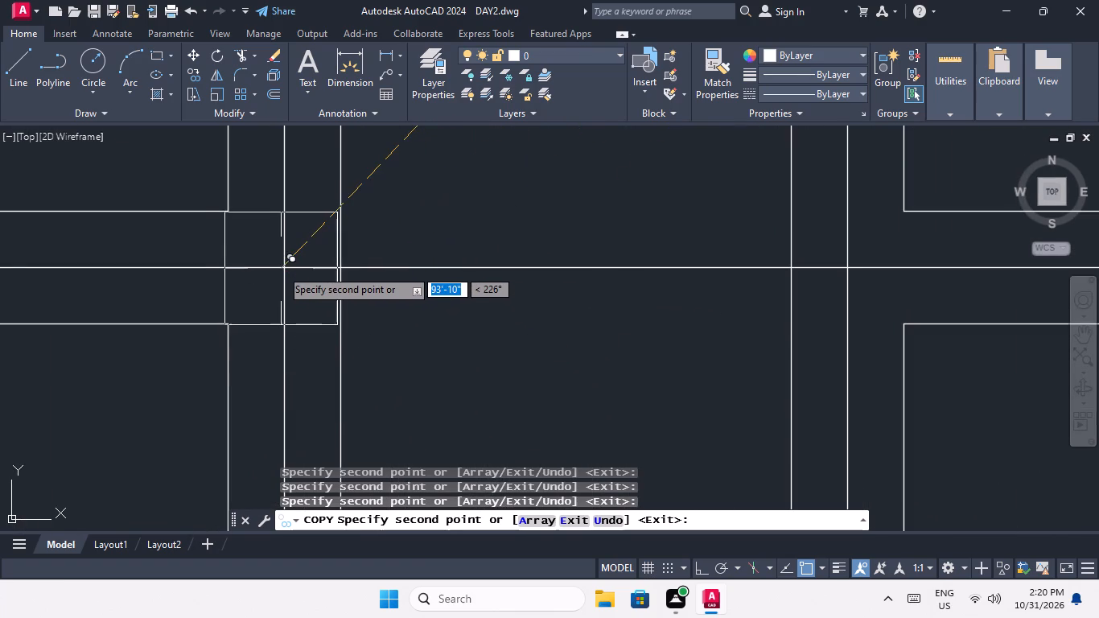
click(286, 268)
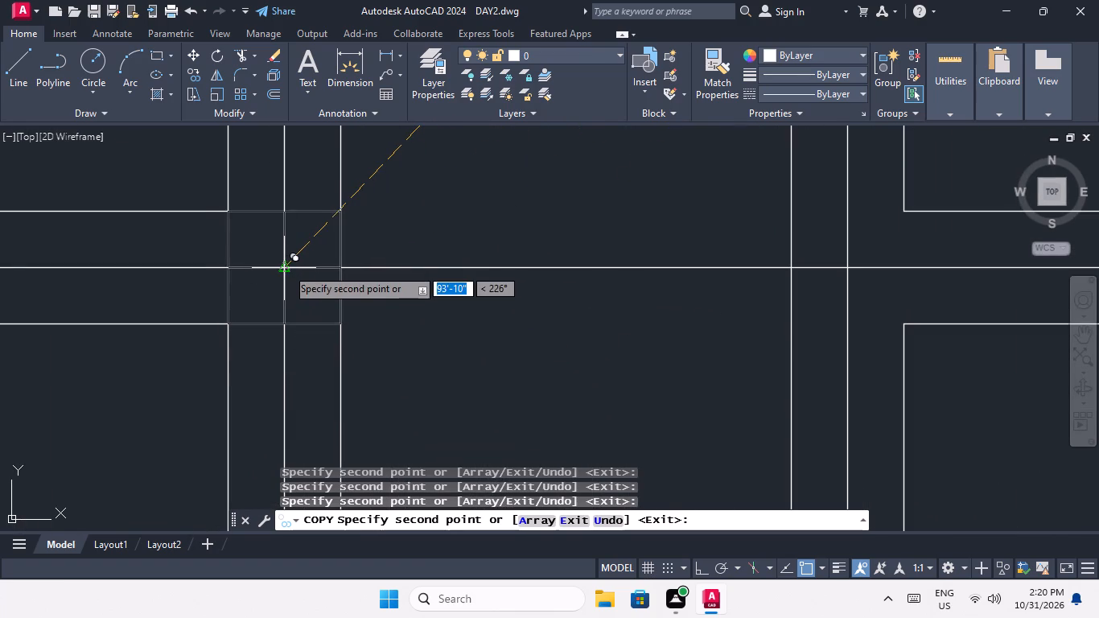
scroll(286, 268, down, 3)
middle_drag(401, 298, 298, 369)
scroll(340, 330, up, 2)
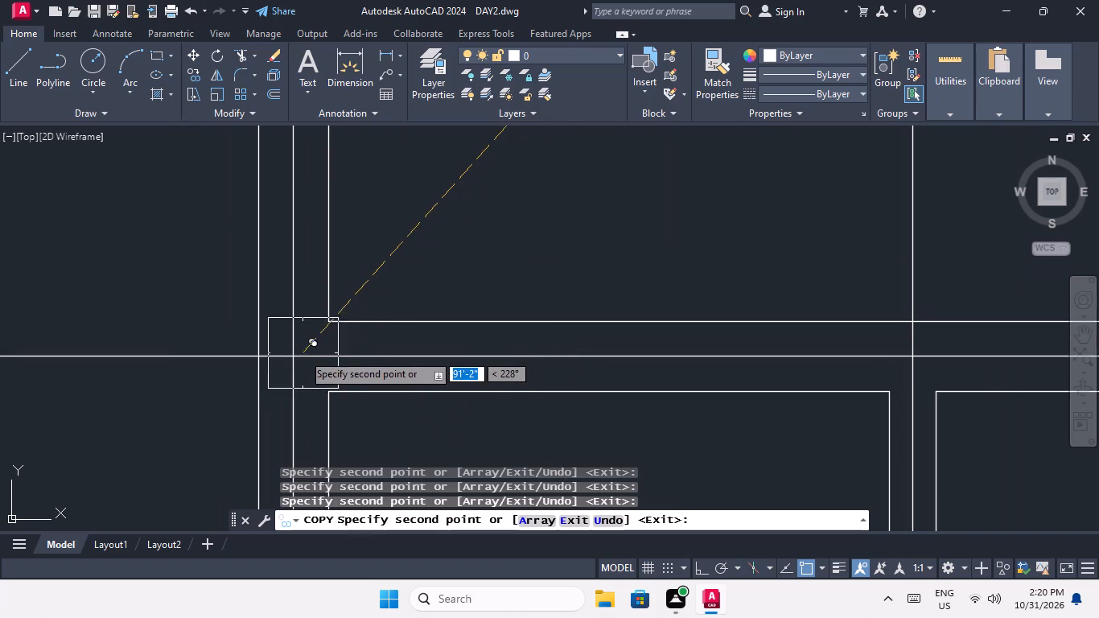
click(294, 359)
On the fourth horizontal centre line from the bottom, place square copies at the right block's middle vertical and the outer right wall.
scroll(302, 348, down, 2)
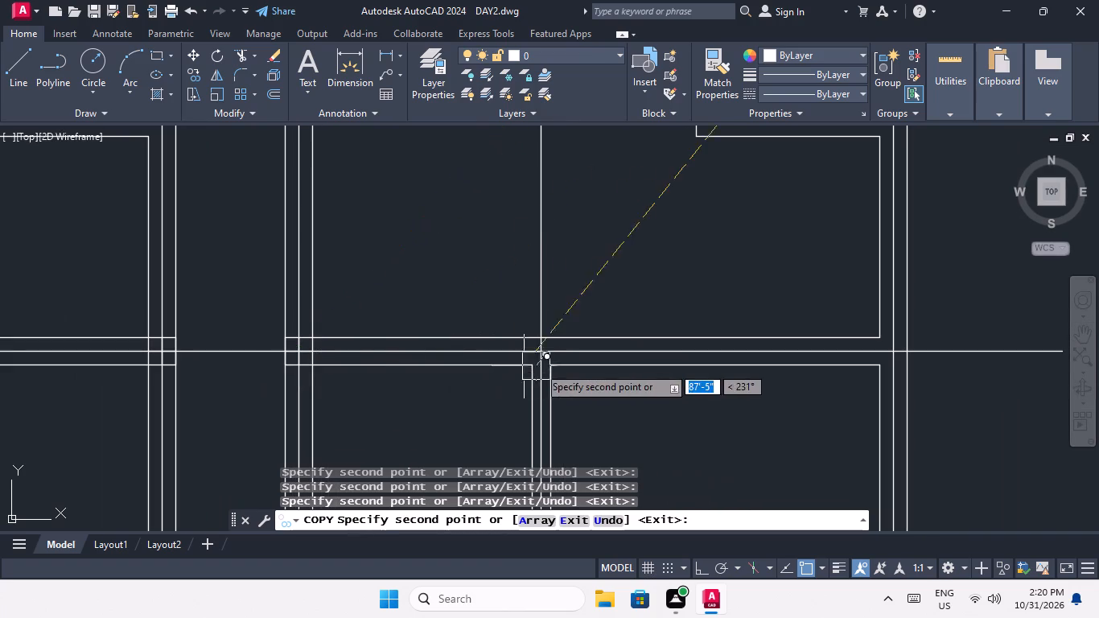
scroll(542, 365, up, 3)
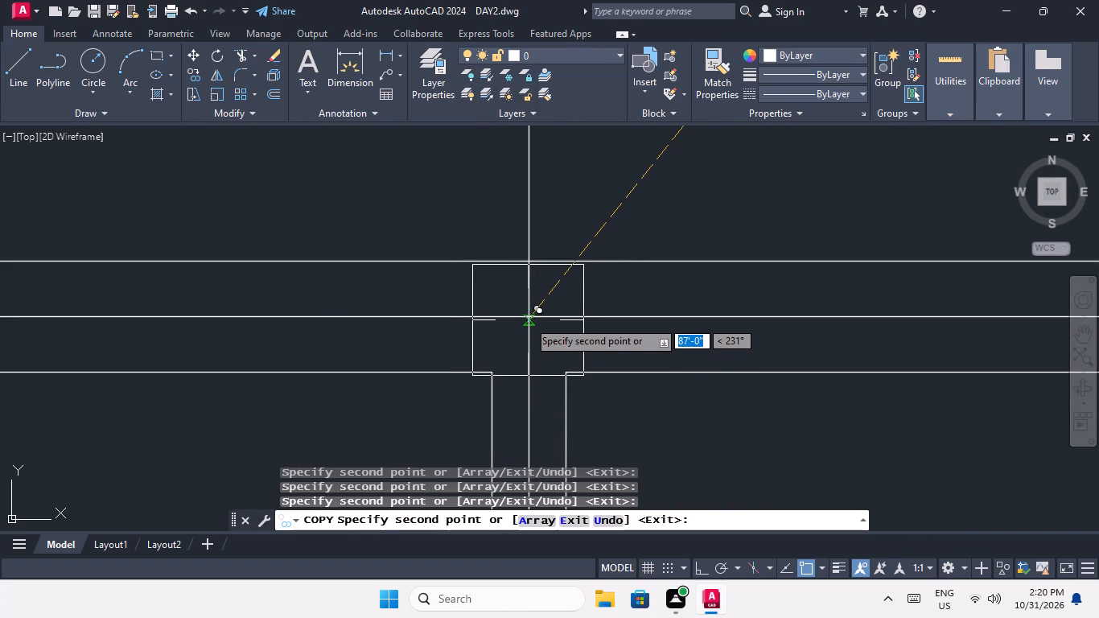
click(528, 317)
scroll(528, 317, down, 4)
middle_drag(636, 366, 414, 420)
scroll(541, 381, up, 3)
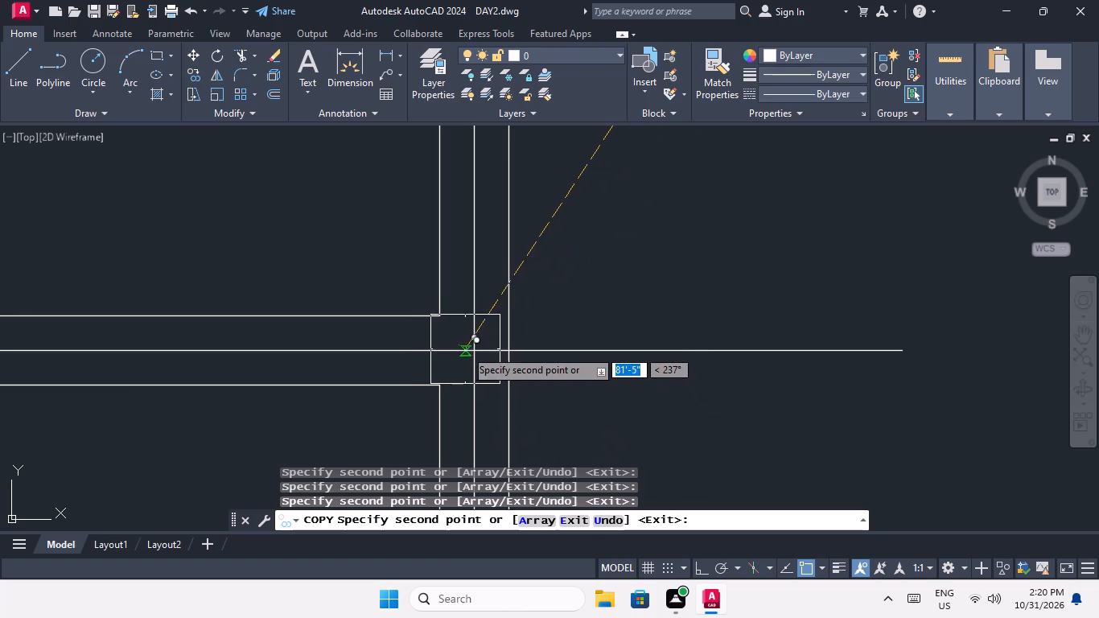
click(475, 349)
On the fifth horizontal centre line from the bottom, place square copies at the outer right wall and the right block's middle vertical.
scroll(488, 322, down, 4)
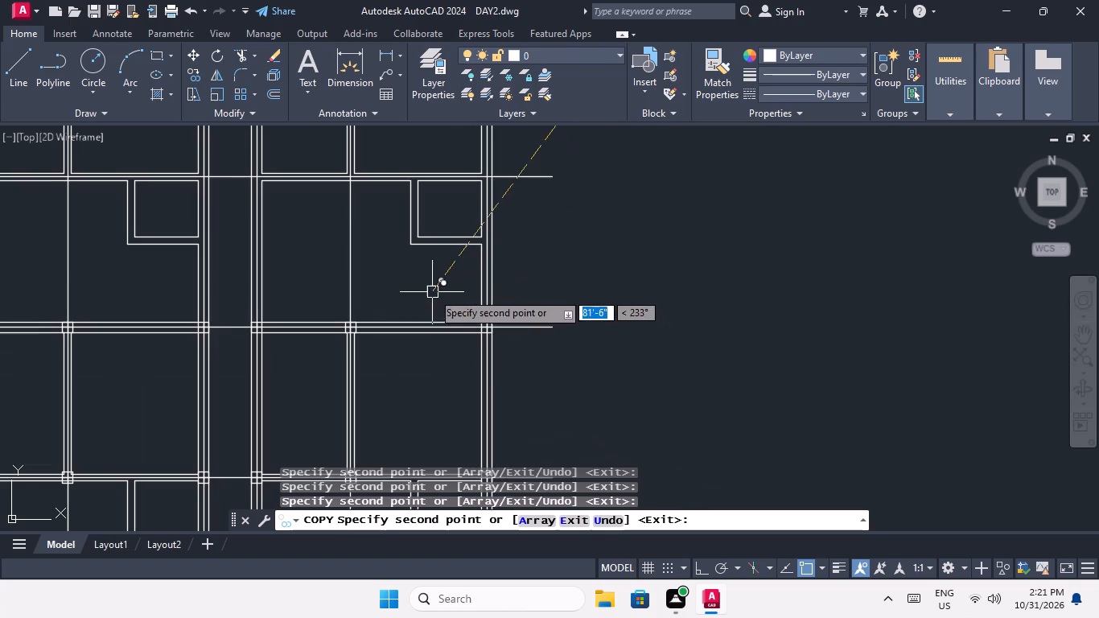
middle_drag(432, 292, 495, 430)
scroll(549, 307, up, 4)
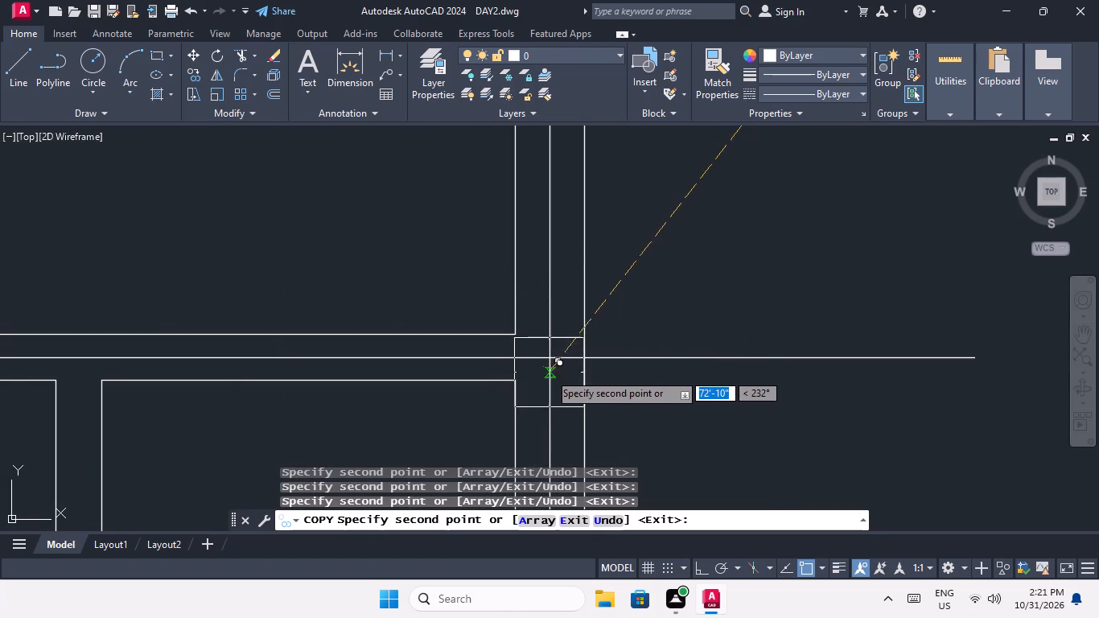
click(550, 356)
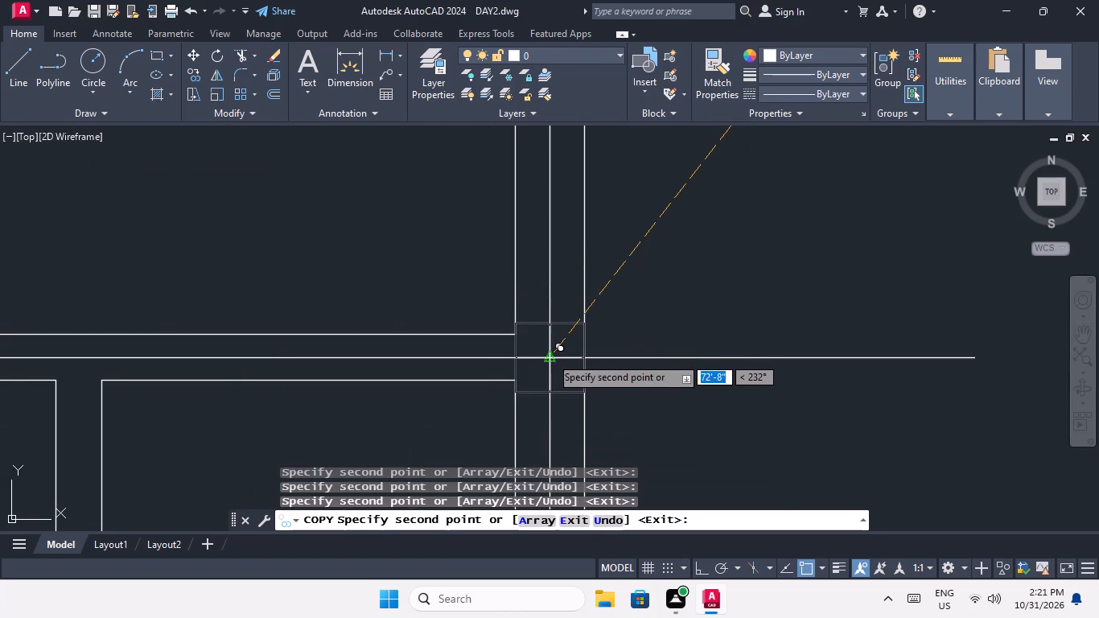
scroll(543, 319, down, 4)
scroll(405, 326, up, 5)
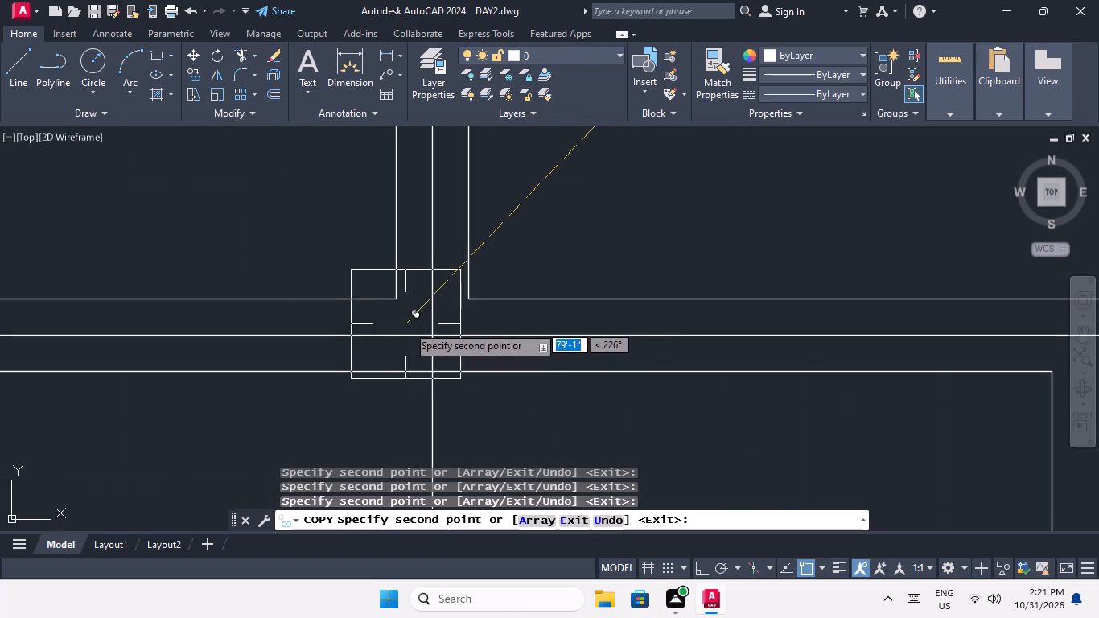
click(434, 335)
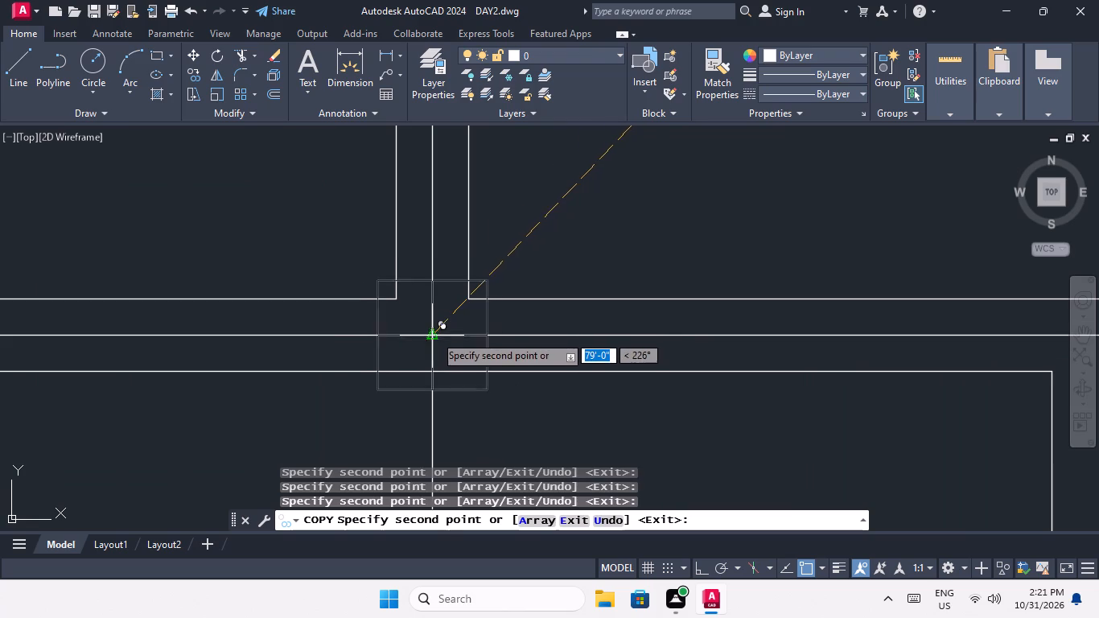
Place square copies where the fifth horizontal centre line from the bottom crosses the corridor's right and left walls.
scroll(441, 311, down, 3)
middle_drag(351, 358, 512, 382)
scroll(364, 340, up, 3)
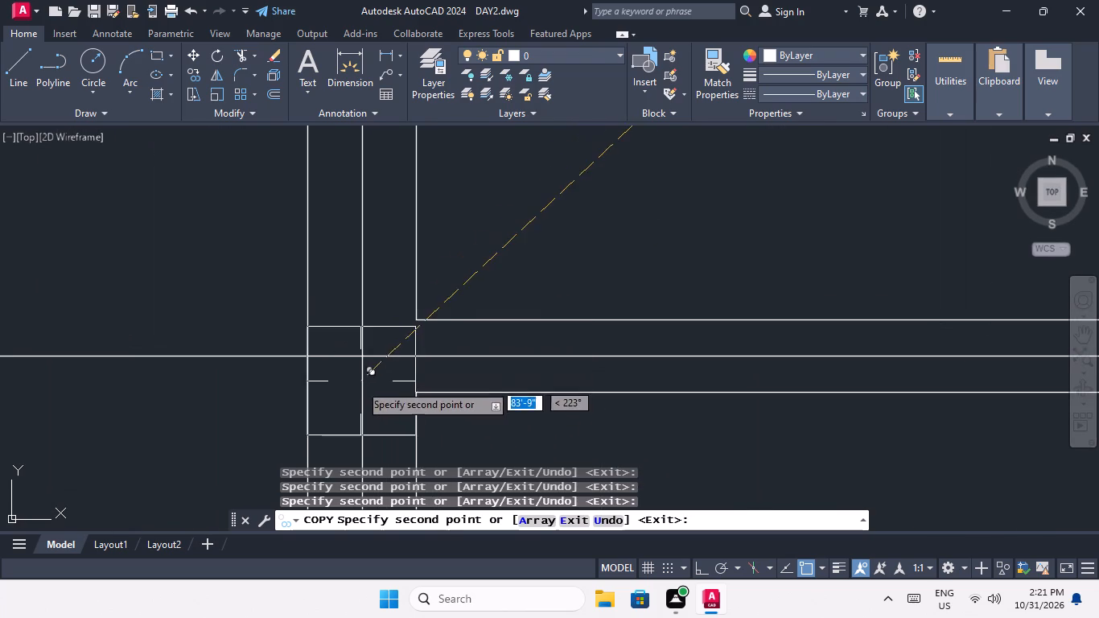
click(362, 356)
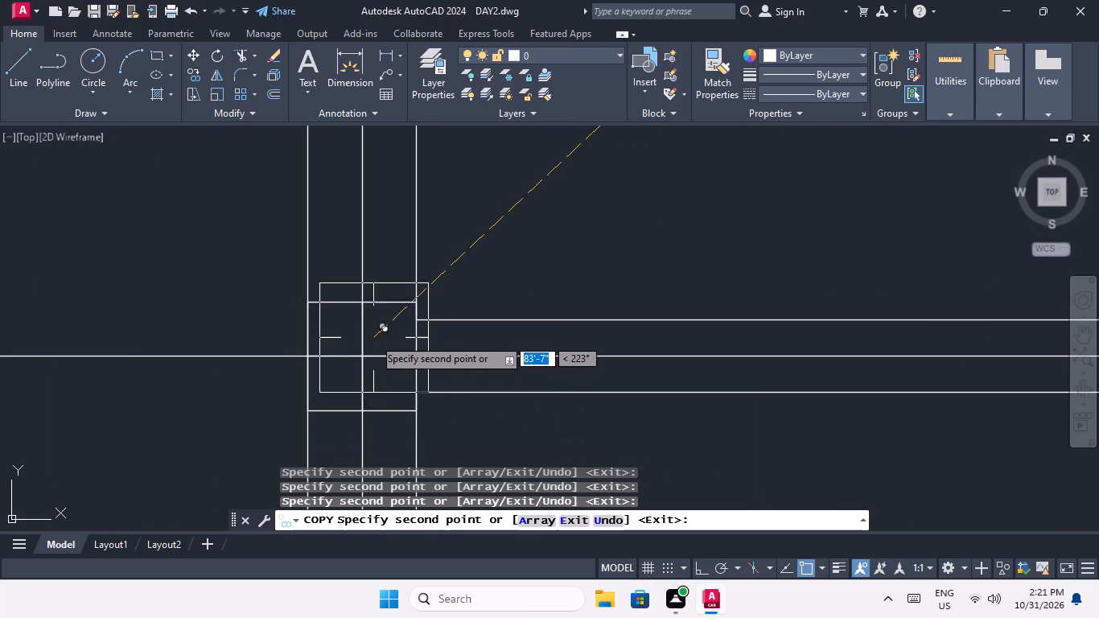
scroll(378, 334, down, 4)
middle_drag(316, 372, 463, 395)
scroll(434, 354, up, 4)
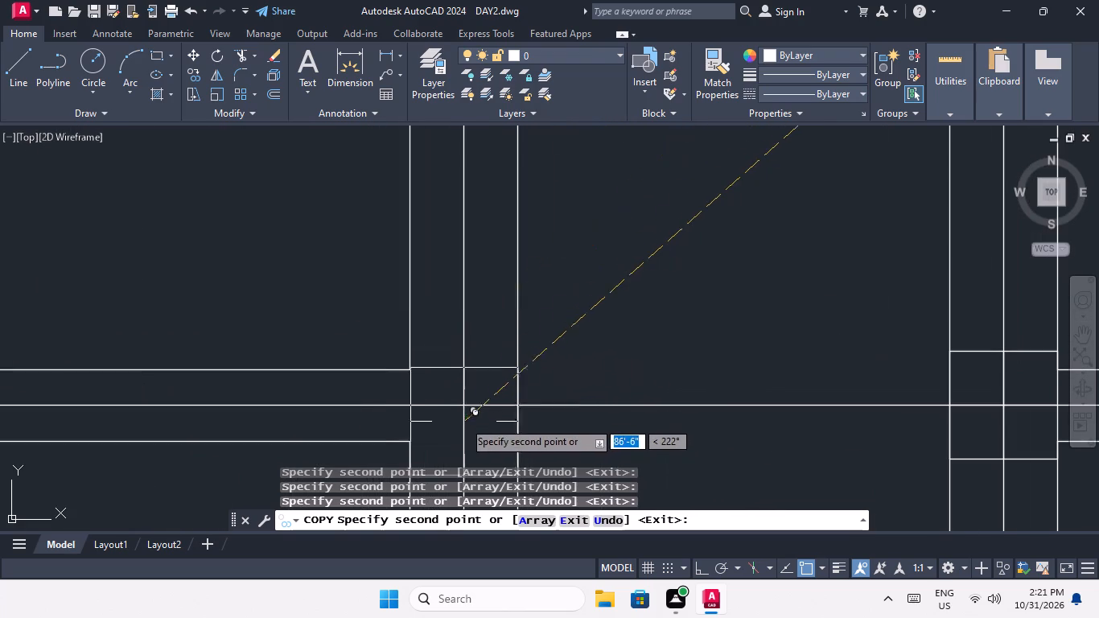
click(463, 405)
On the fifth horizontal centre line from the bottom, place square copies at the left block's middle vertical and the outer left wall.
scroll(456, 350, down, 2)
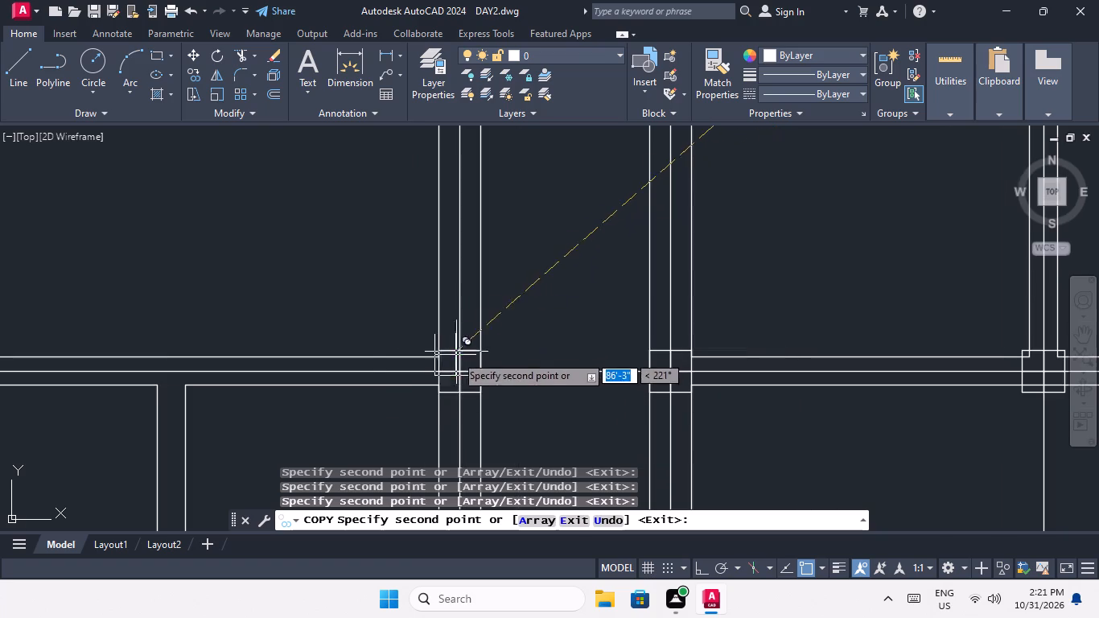
middle_drag(405, 372, 593, 351)
middle_drag(347, 369, 646, 361)
scroll(519, 358, down, 2)
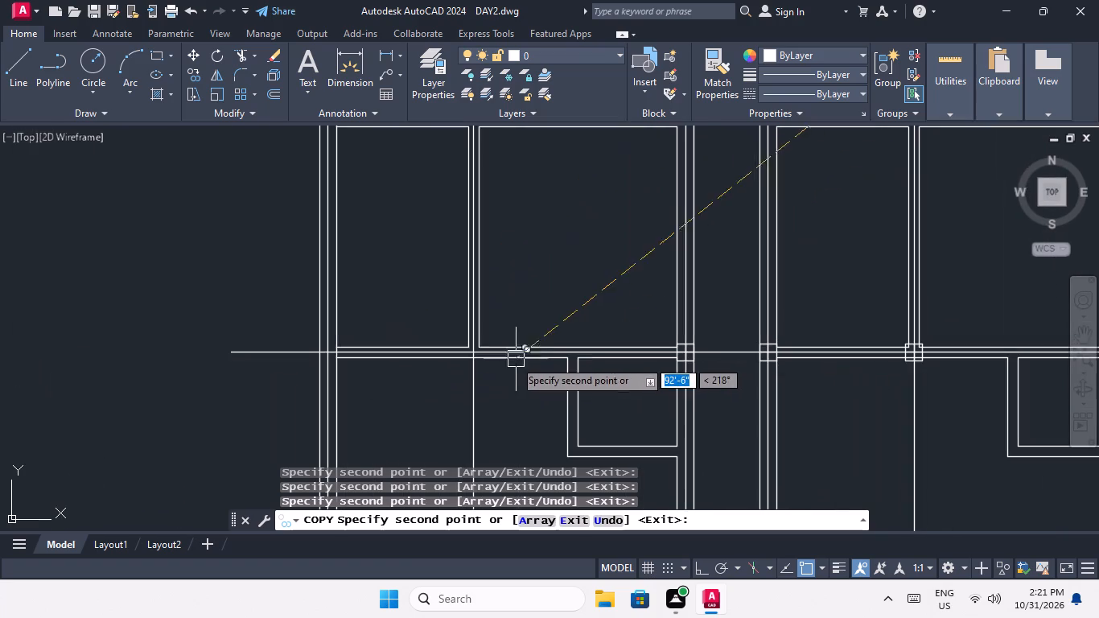
scroll(480, 353, up, 3)
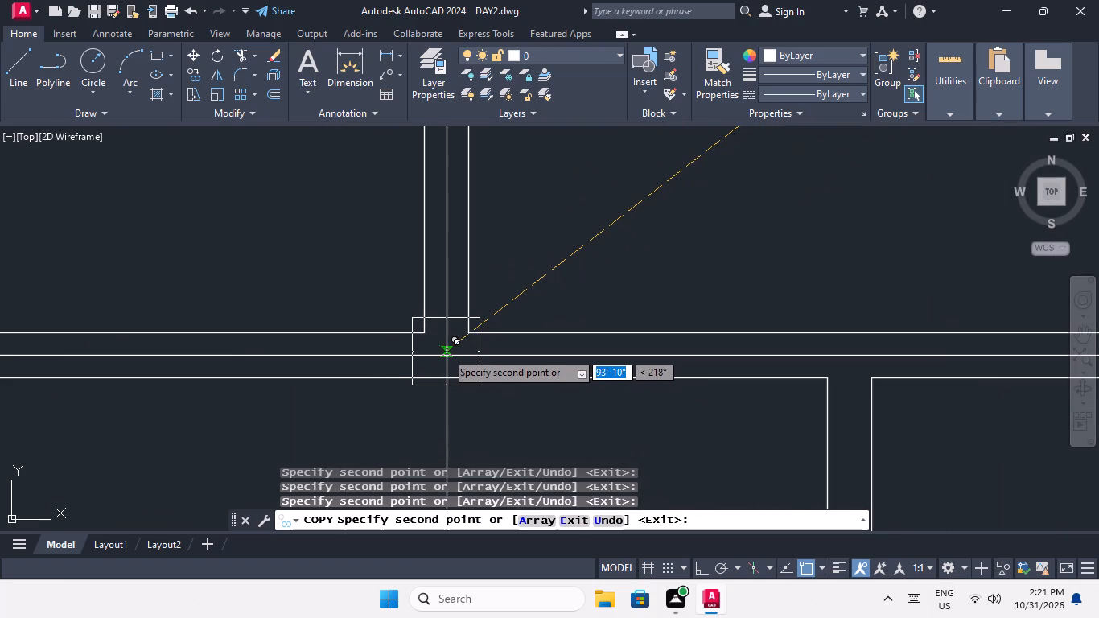
click(446, 352)
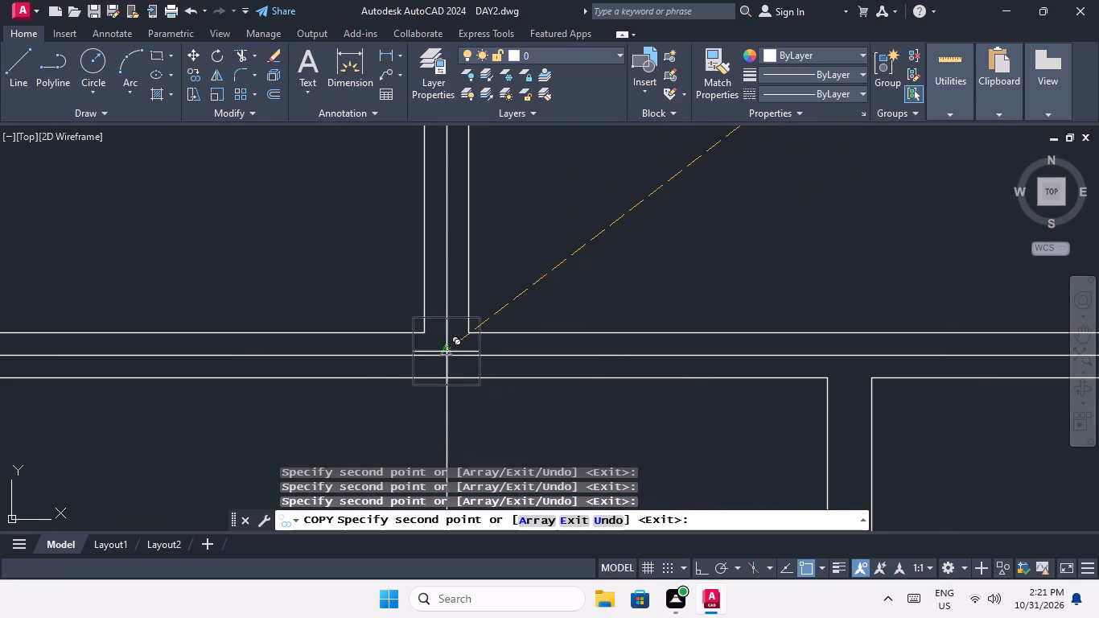
scroll(450, 320, down, 3)
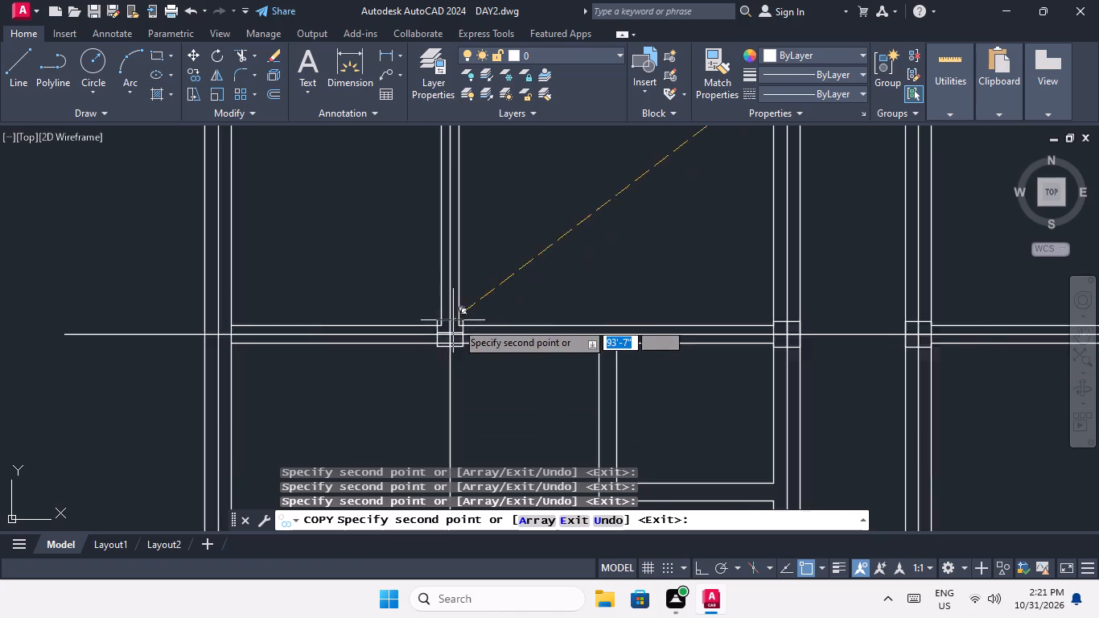
scroll(290, 335, up, 3)
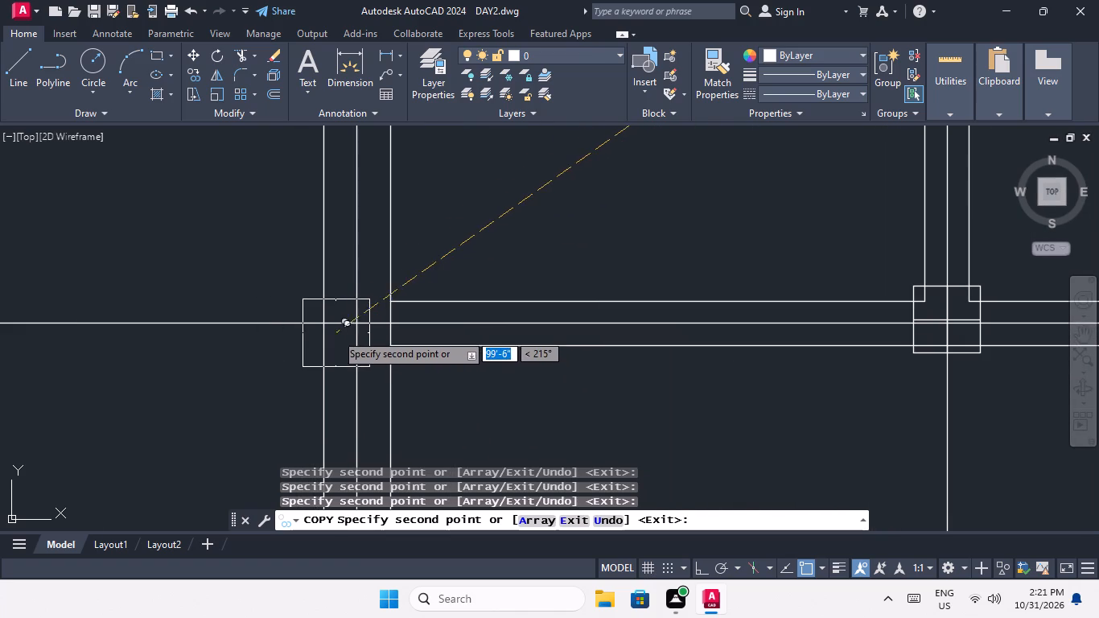
click(354, 323)
On the sixth horizontal centre line from the bottom, place square copies at the outer left wall and the left block's middle vertical.
scroll(412, 293, down, 3)
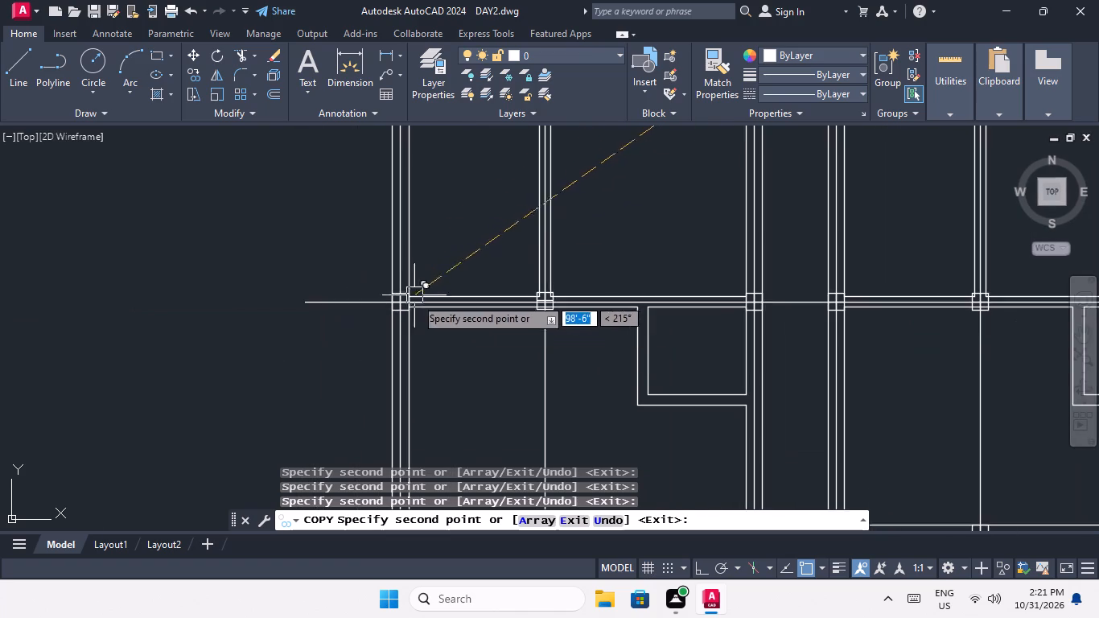
middle_drag(464, 346, 455, 379)
scroll(464, 346, down, 1)
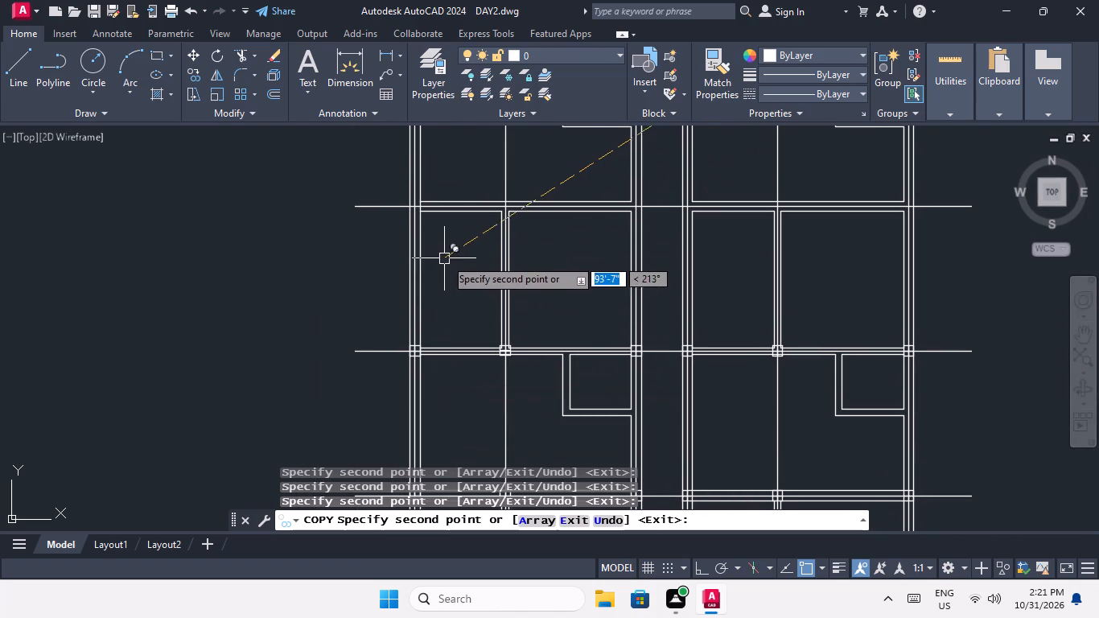
middle_drag(451, 273, 459, 381)
scroll(448, 314, up, 3)
scroll(341, 319, up, 3)
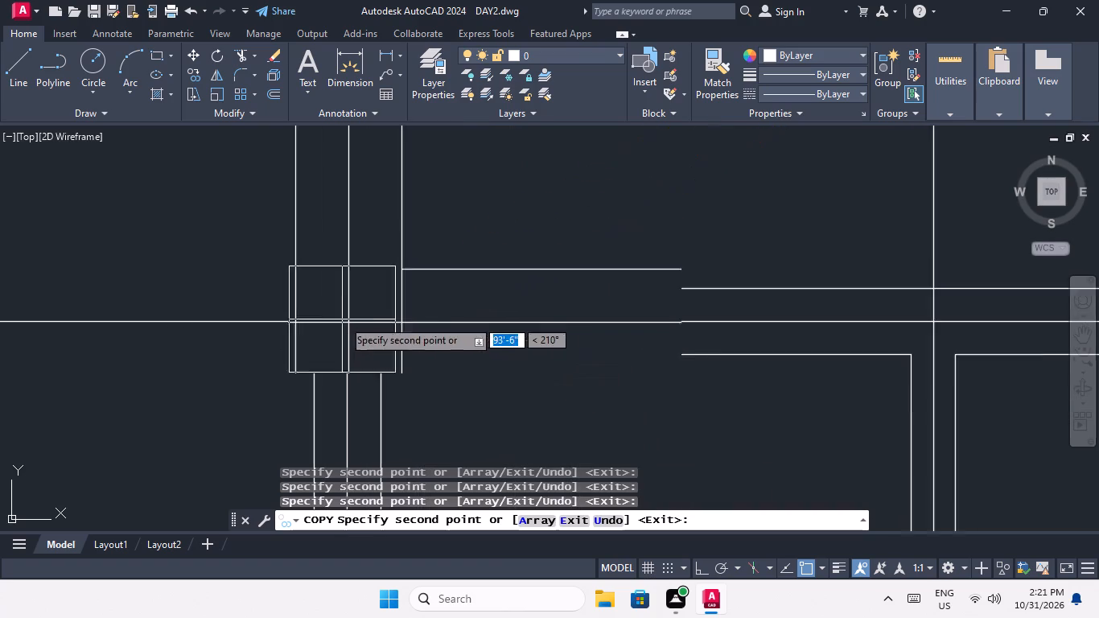
click(352, 325)
scroll(346, 298, down, 3)
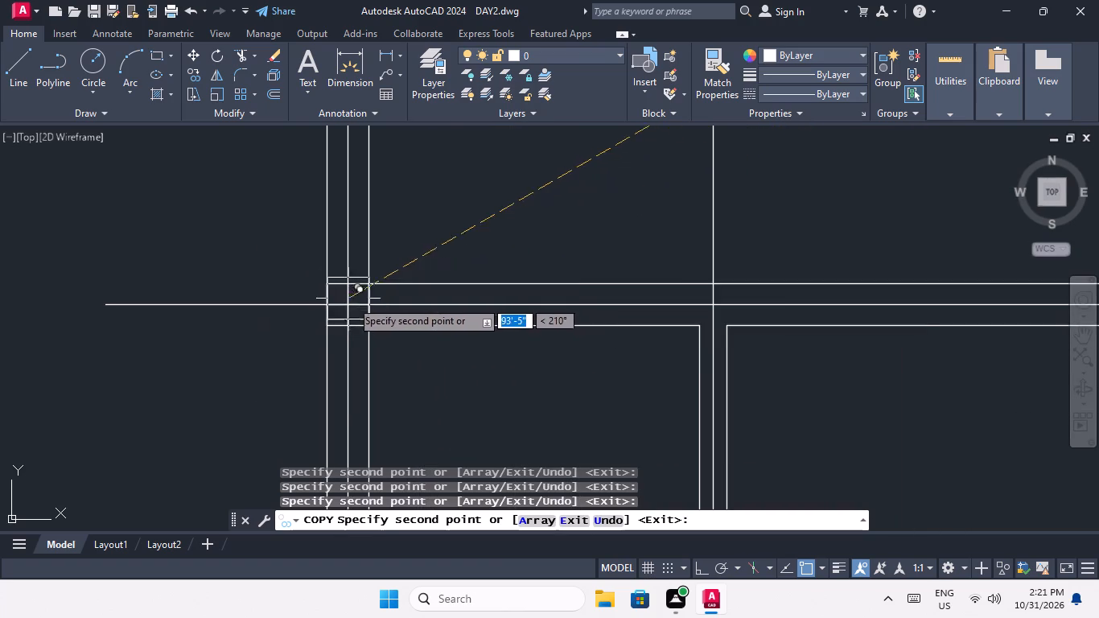
middle_drag(549, 353, 191, 355)
scroll(327, 295, up, 2)
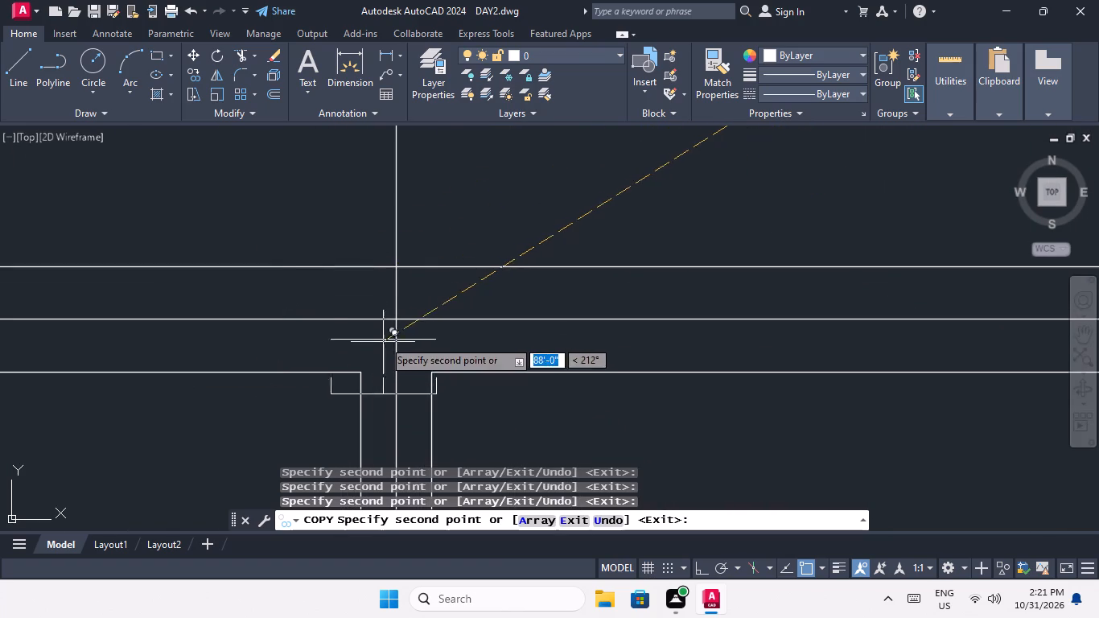
click(399, 315)
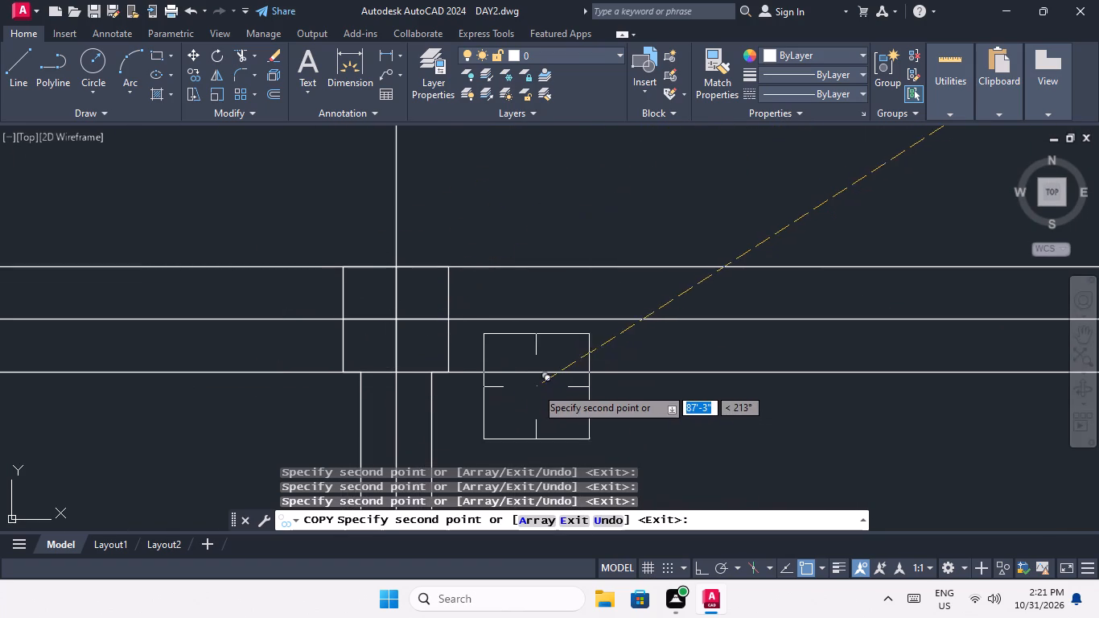
Place square copies where the sixth horizontal centre line from the bottom crosses the corridor's left and right walls.
scroll(541, 356, down, 3)
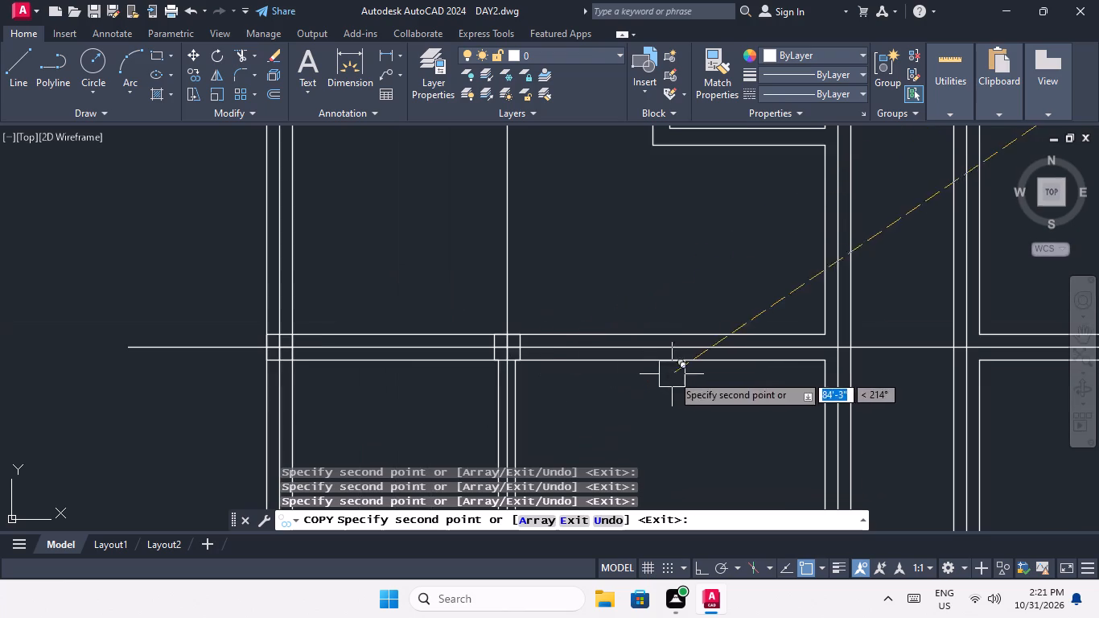
middle_drag(633, 413, 354, 389)
scroll(569, 314, up, 3)
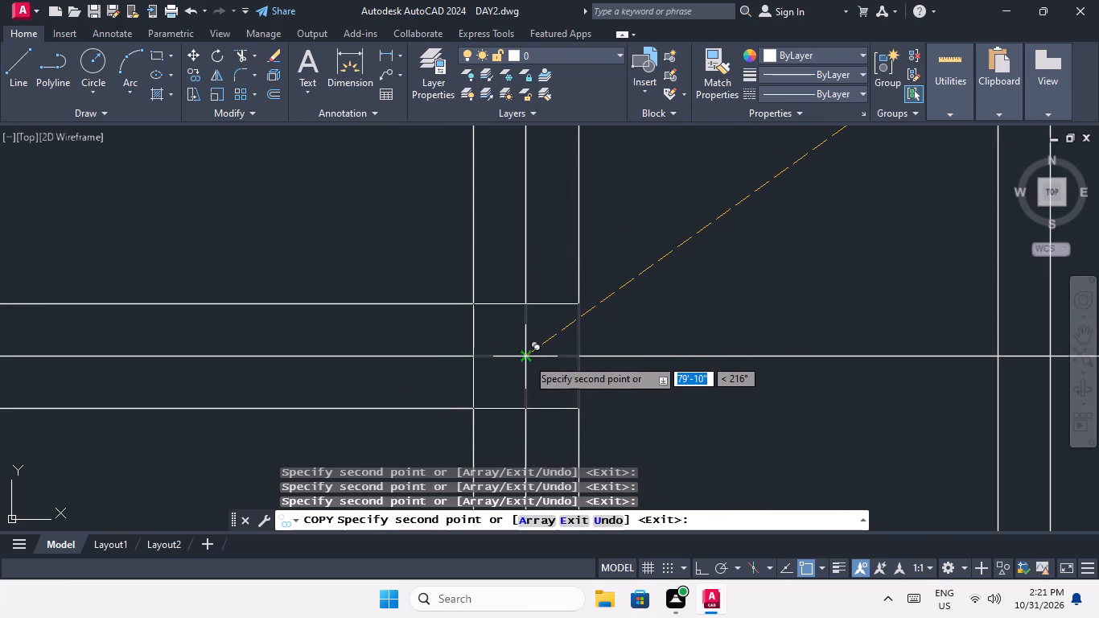
click(527, 357)
scroll(522, 296, down, 2)
middle_drag(409, 322, 316, 322)
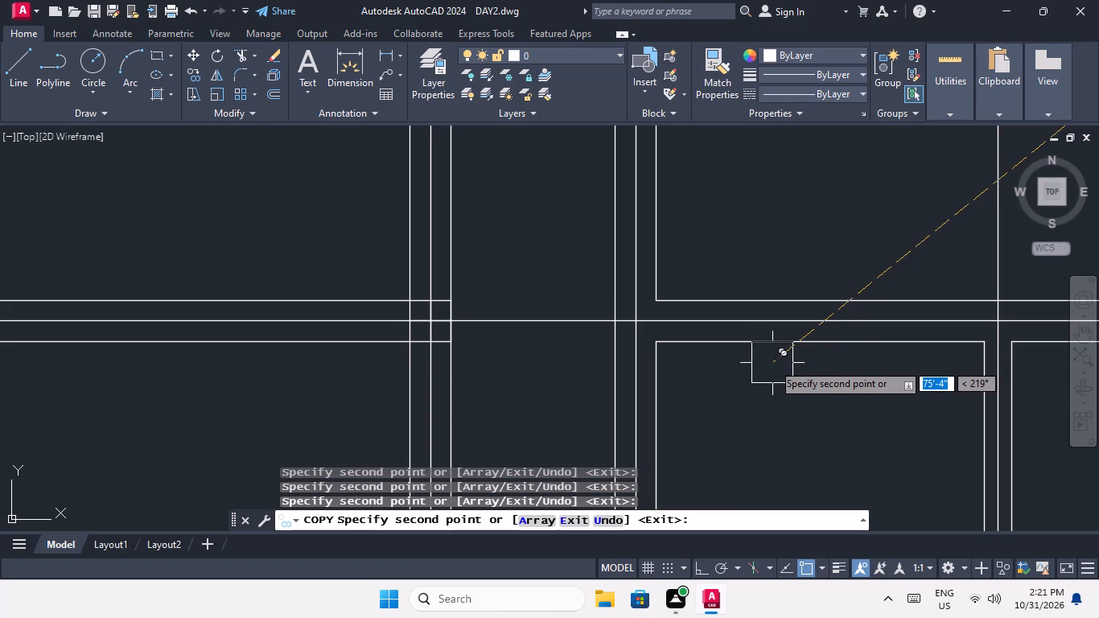
click(637, 318)
On the sixth horizontal centre line from the bottom, place square copies at the right block's middle vertical and the outer right wall.
scroll(637, 316, down, 3)
middle_drag(676, 357, 340, 370)
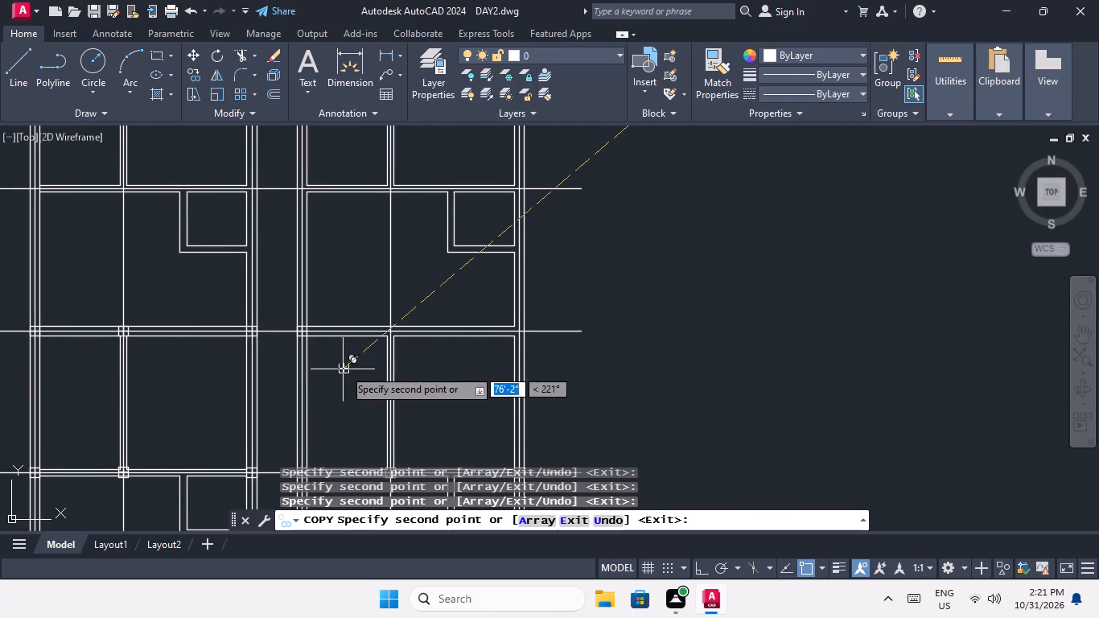
scroll(396, 323, up, 4)
middle_drag(364, 375, 410, 317)
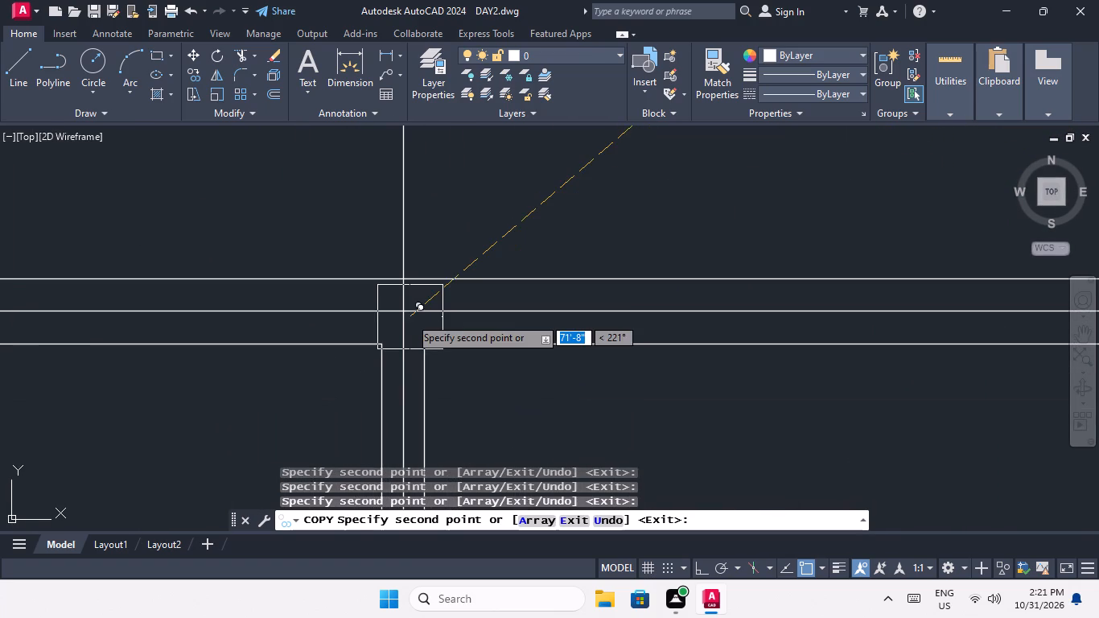
scroll(409, 317, up, 1)
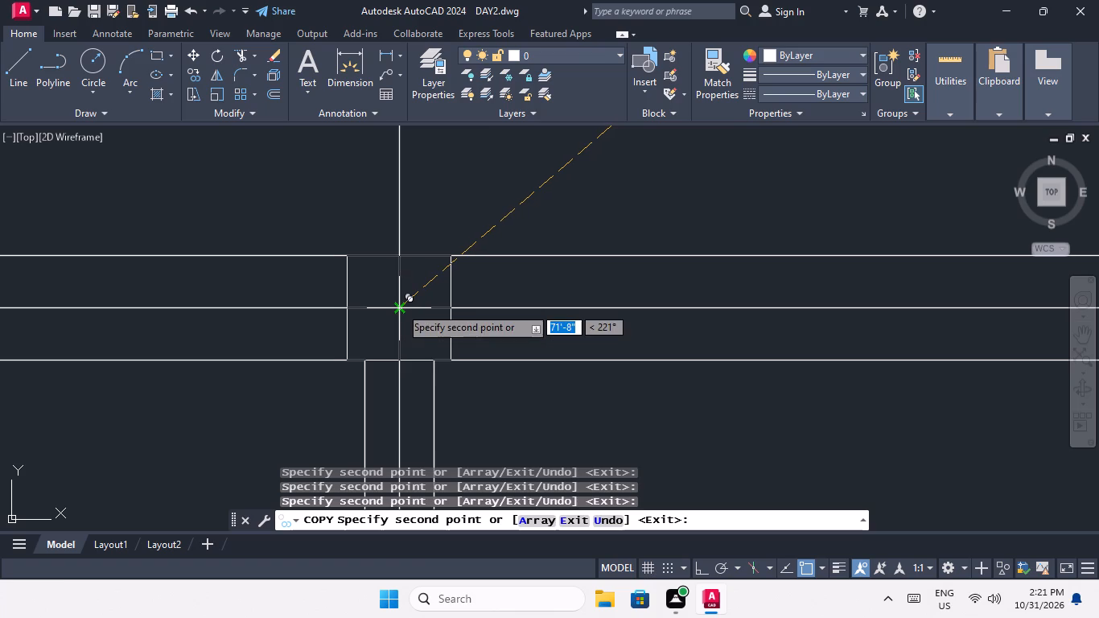
click(400, 307)
scroll(419, 279, down, 3)
middle_drag(512, 346, 139, 390)
scroll(350, 333, up, 4)
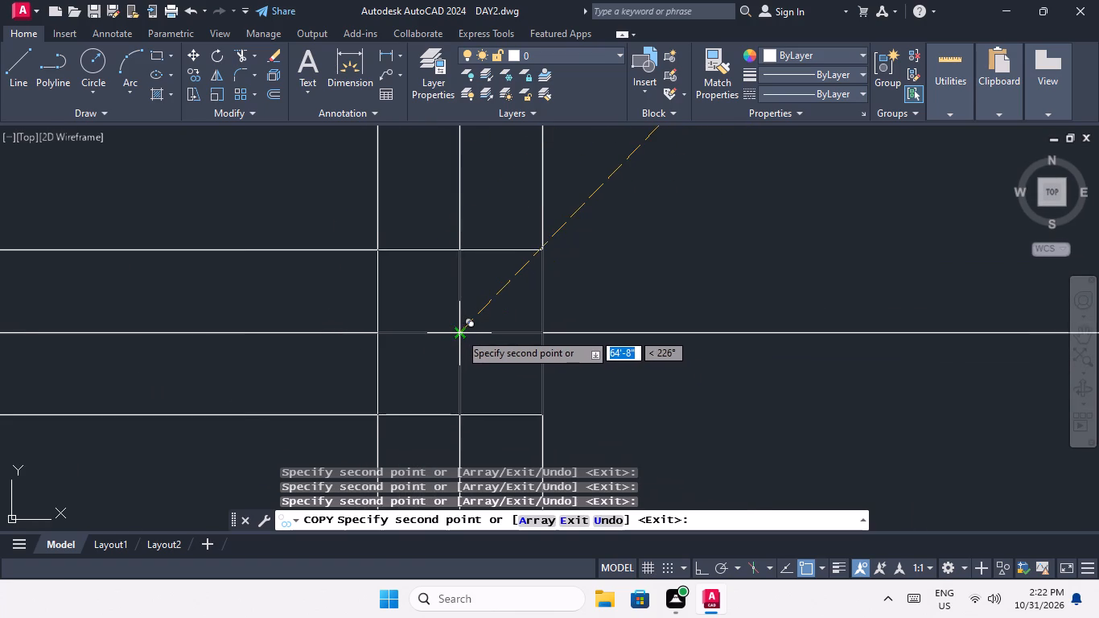
click(459, 332)
On the seventh horizontal centre line from the bottom, place square copies at the outer right wall and the right block's middle vertical.
scroll(466, 312, down, 4)
middle_drag(438, 341, 545, 391)
scroll(471, 280, down, 2)
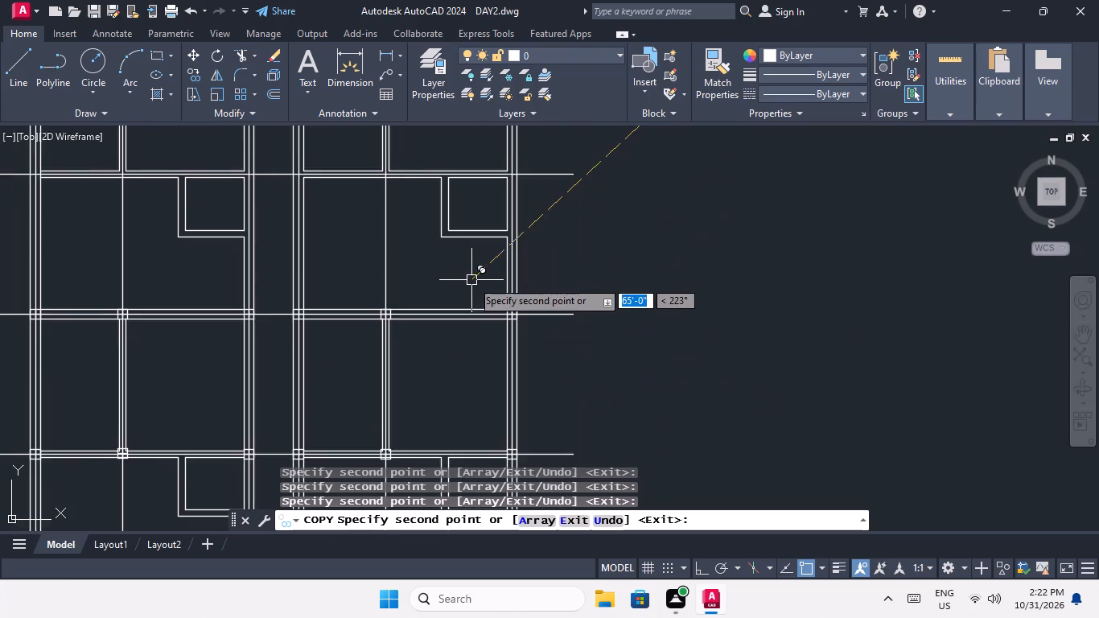
middle_drag(471, 280, 496, 374)
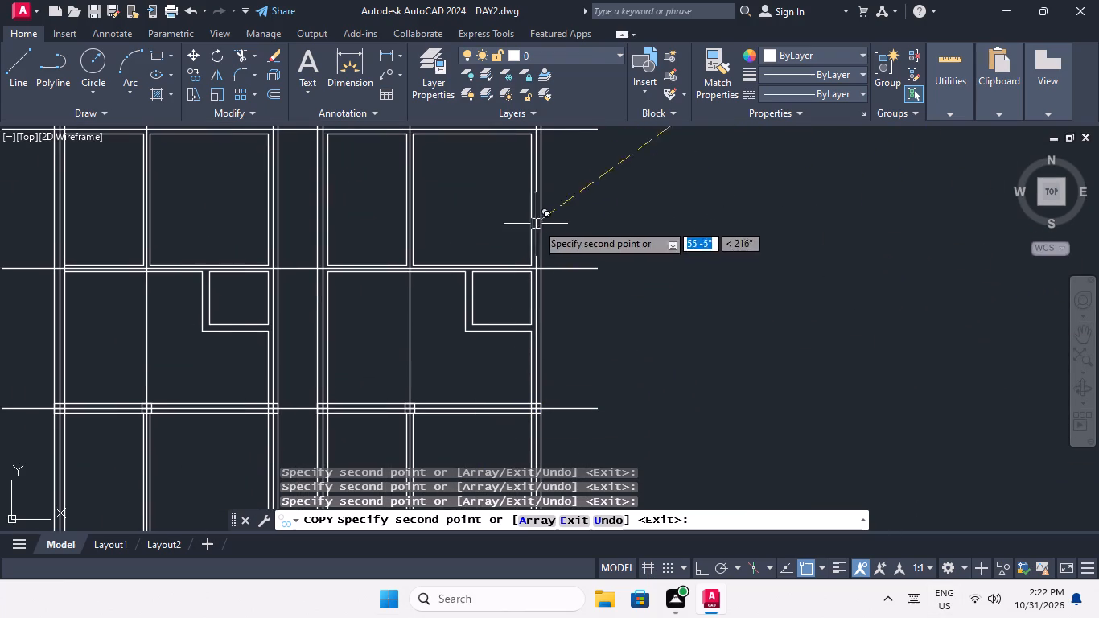
scroll(553, 260, up, 4)
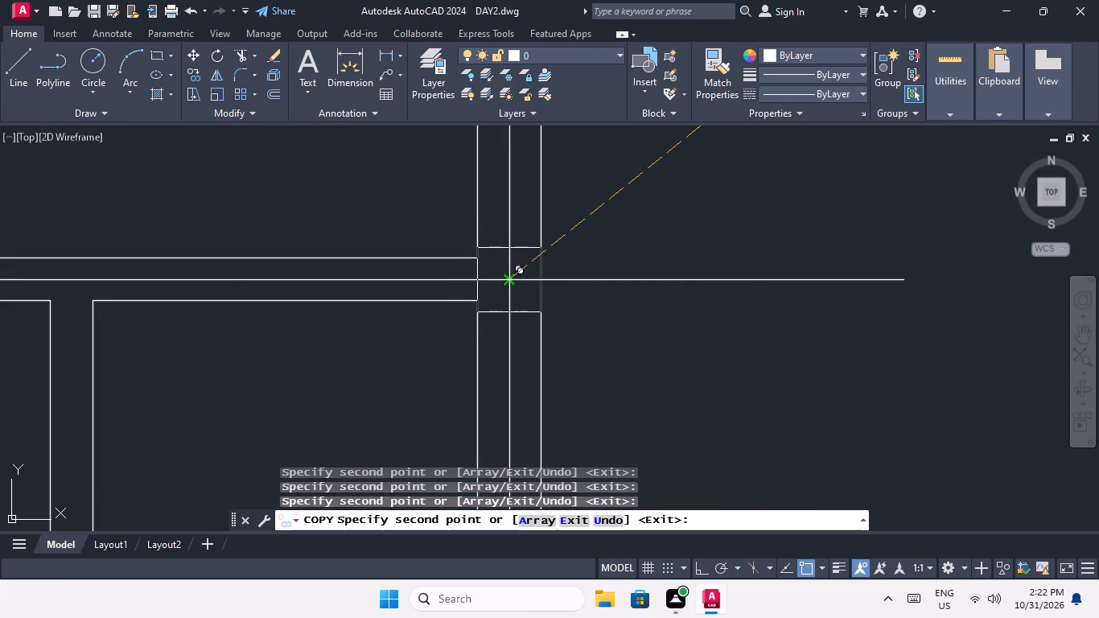
click(506, 279)
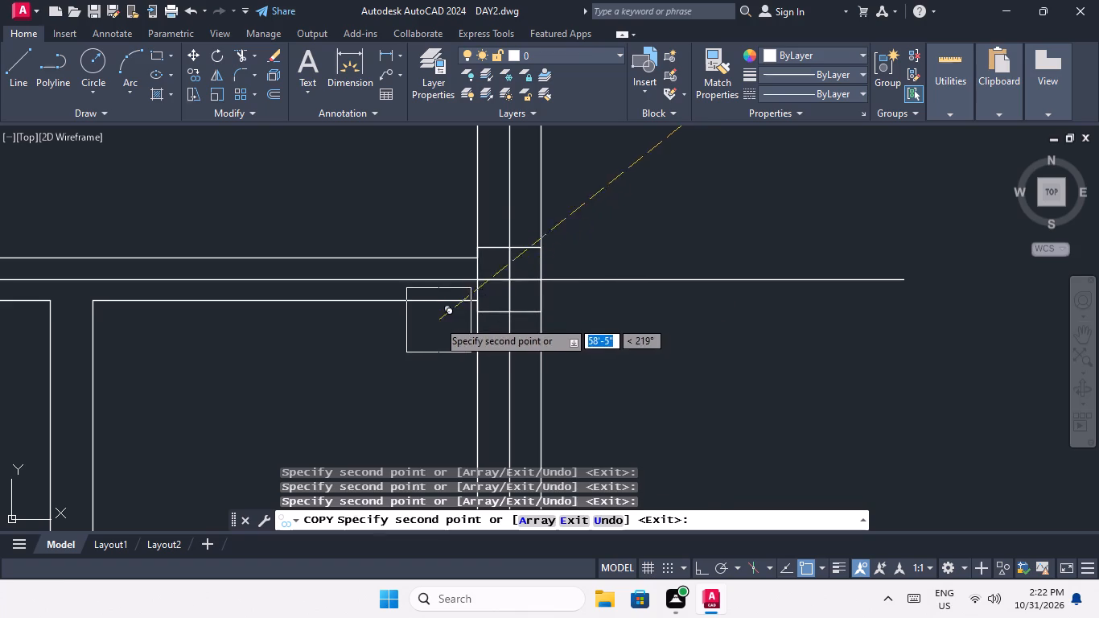
middle_drag(349, 335, 628, 320)
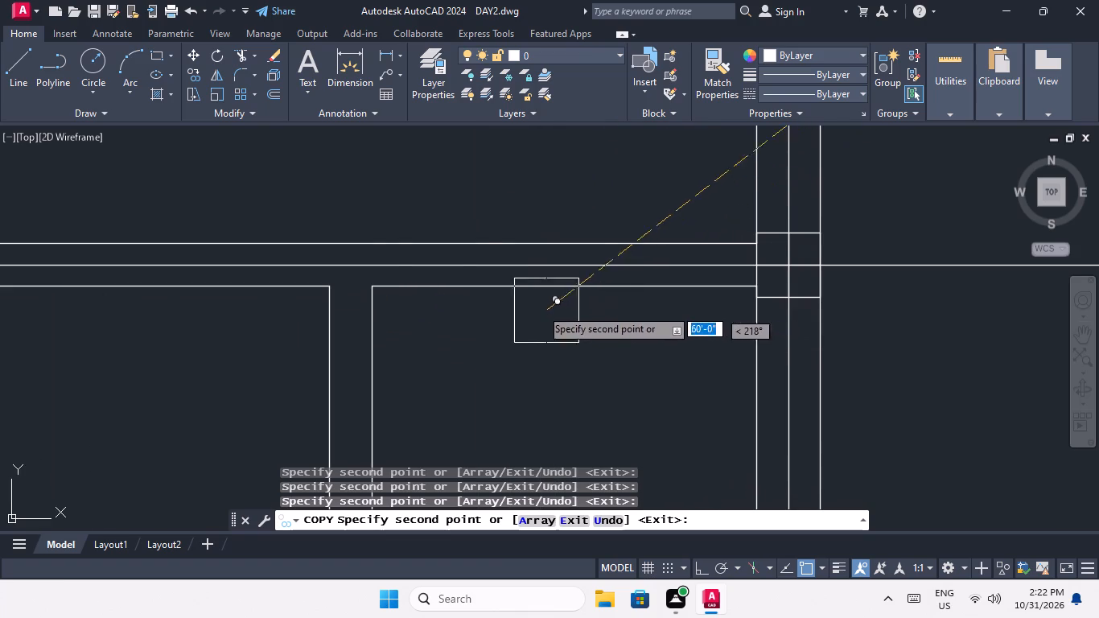
middle_drag(360, 273, 597, 273)
scroll(168, 271, up, 3)
middle_drag(335, 310, 341, 326)
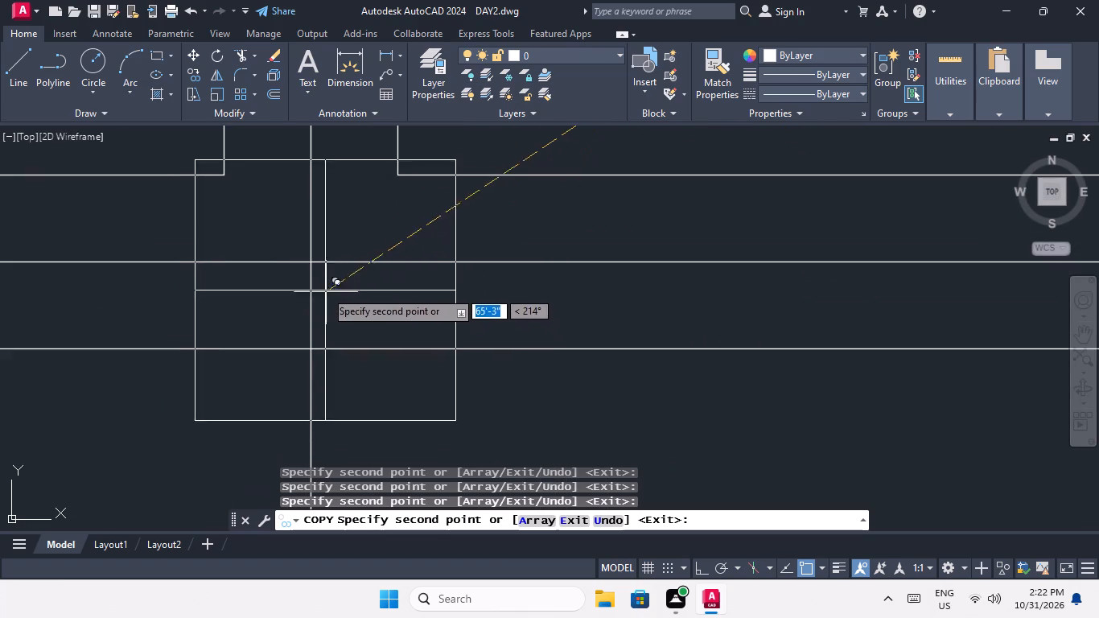
click(308, 261)
Place square copies where the seventh horizontal centre line from the bottom crosses the corridor's right and left walls.
scroll(316, 270, down, 3)
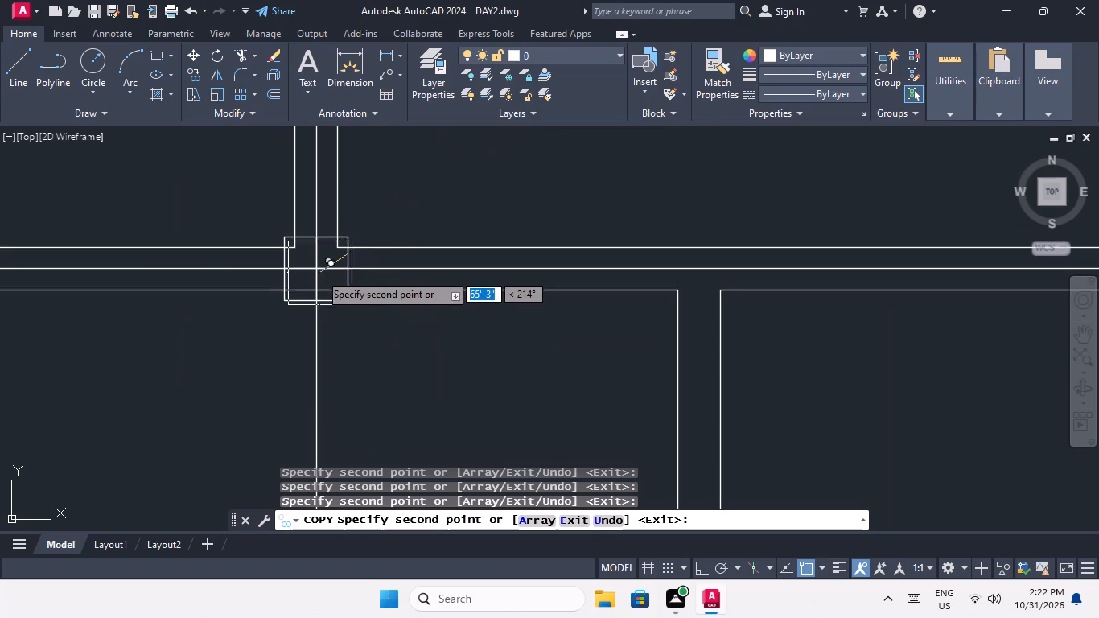
middle_drag(303, 301, 325, 303)
middle_click(460, 290)
scroll(467, 299, down, 2)
middle_drag(357, 304, 447, 300)
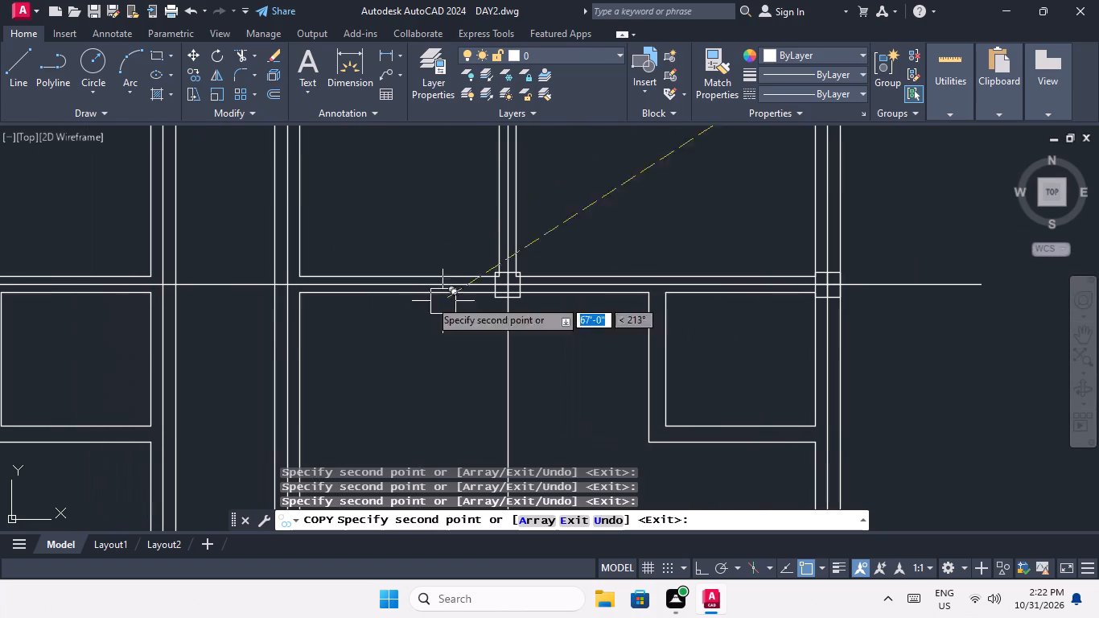
scroll(280, 286, up, 3)
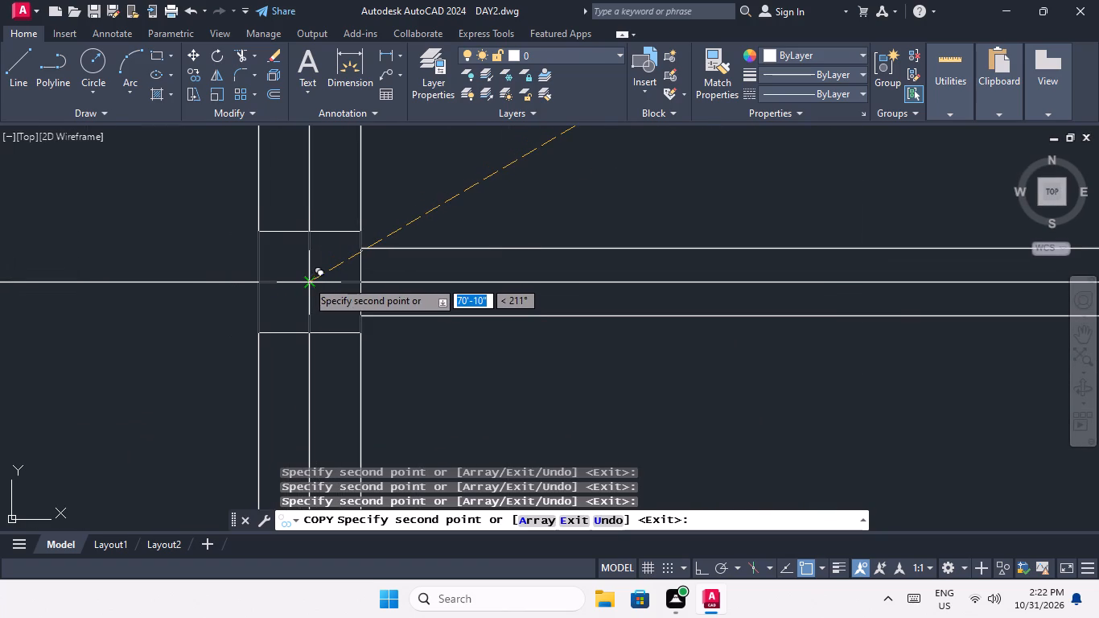
click(307, 280)
scroll(318, 272, down, 4)
middle_drag(274, 296, 423, 328)
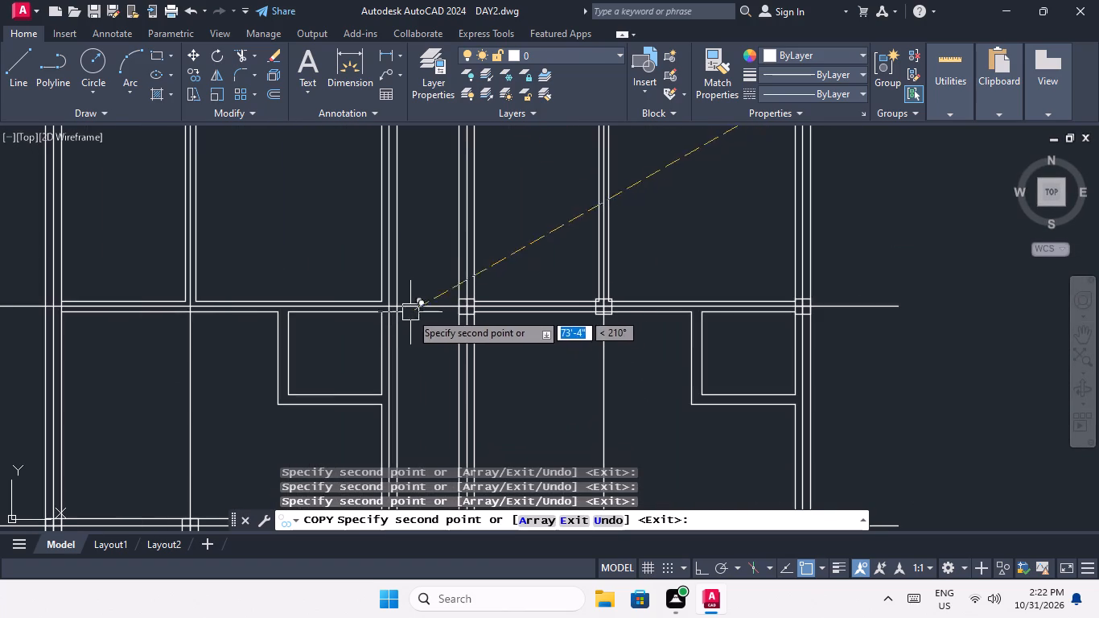
scroll(393, 305, up, 3)
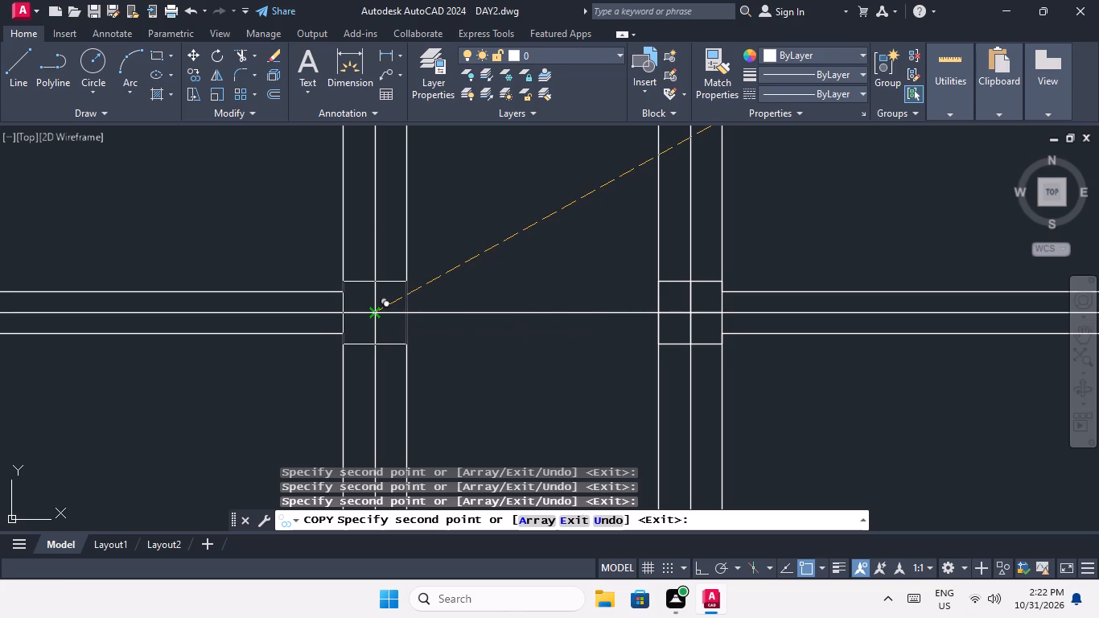
click(377, 315)
On the seventh horizontal centre line from the bottom, place square copies at the left block's middle vertical and the outer left wall.
scroll(404, 289, down, 2)
middle_drag(333, 339, 541, 370)
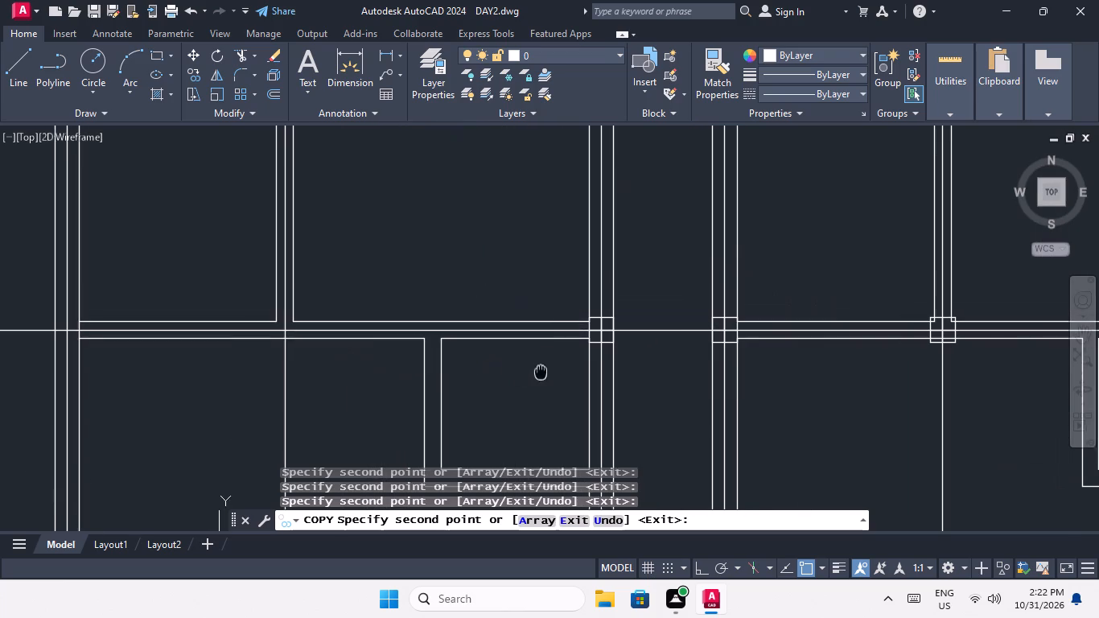
middle_drag(541, 370, 542, 370)
scroll(294, 326, up, 2)
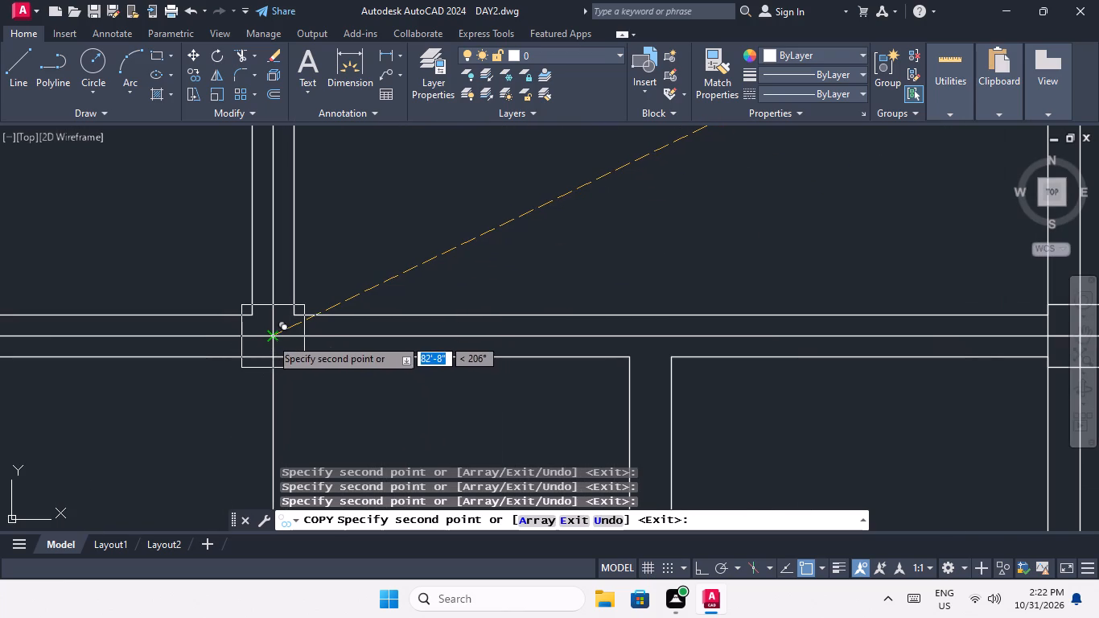
click(270, 337)
scroll(288, 314, down, 4)
middle_drag(251, 332, 373, 336)
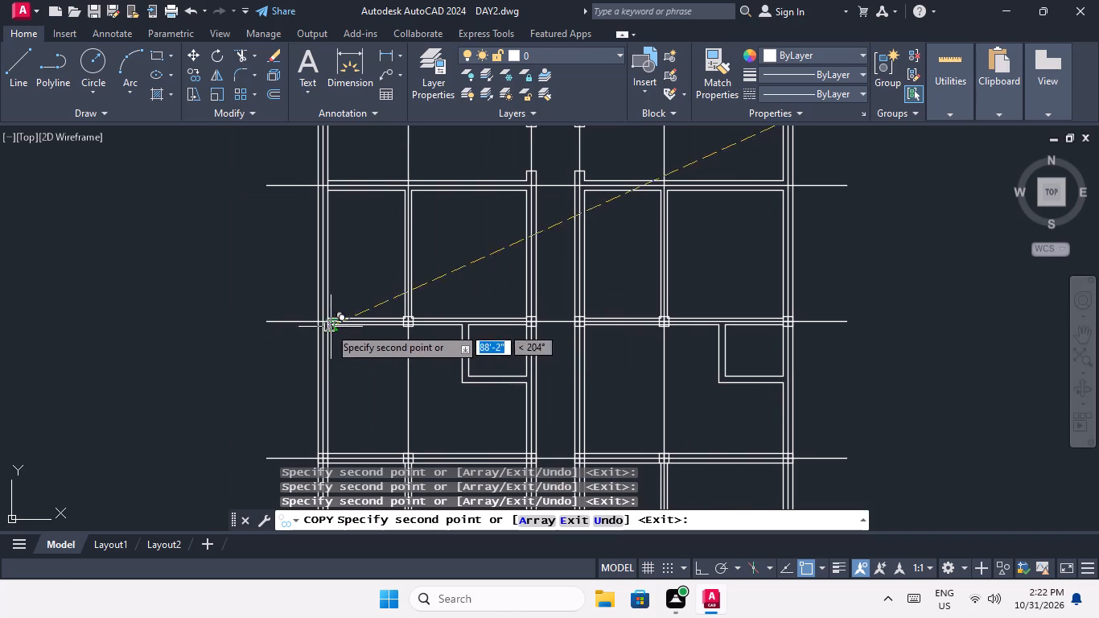
scroll(307, 323, up, 4)
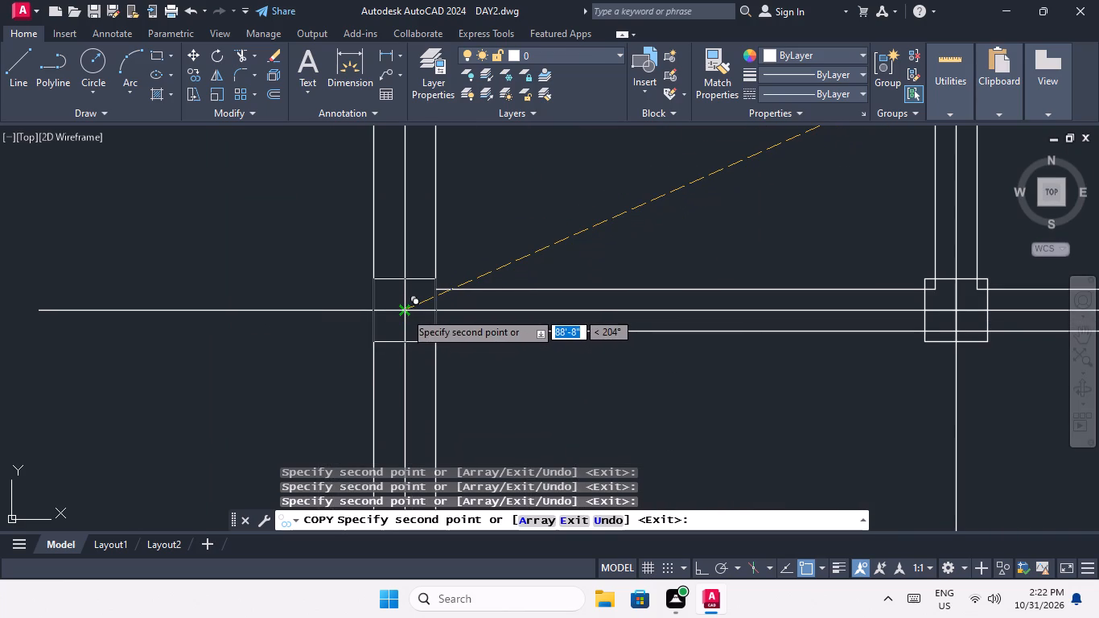
click(405, 311)
On the eighth horizontal centre line from the bottom, place square copies at the outer left wall and the left block's middle vertical.
scroll(407, 309, down, 3)
middle_drag(465, 335, 453, 366)
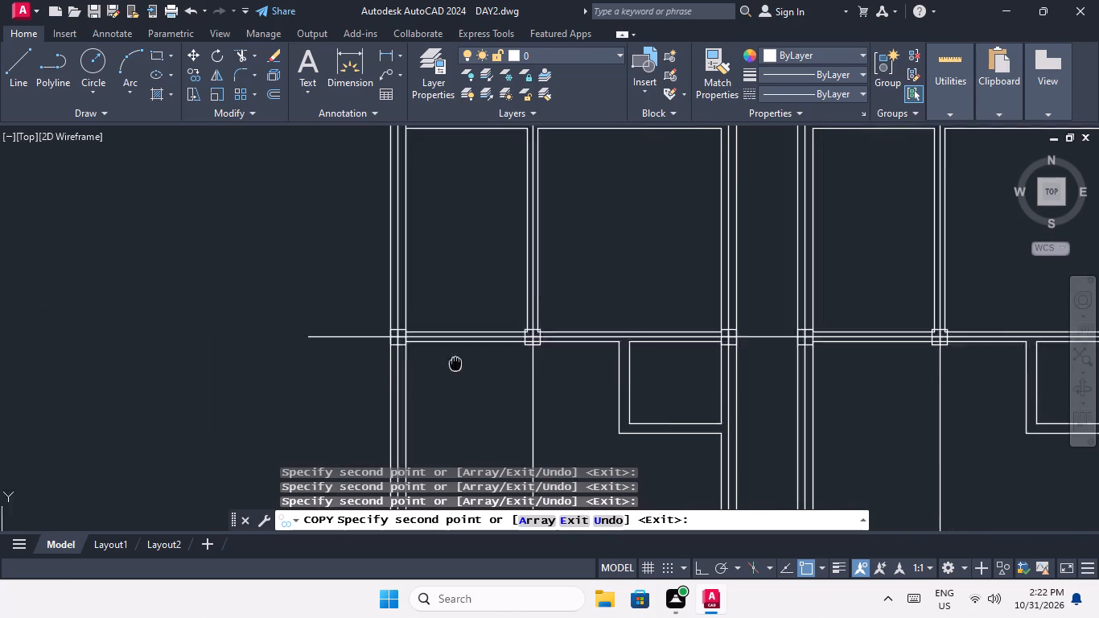
middle_drag(453, 366, 433, 393)
middle_drag(470, 278, 441, 395)
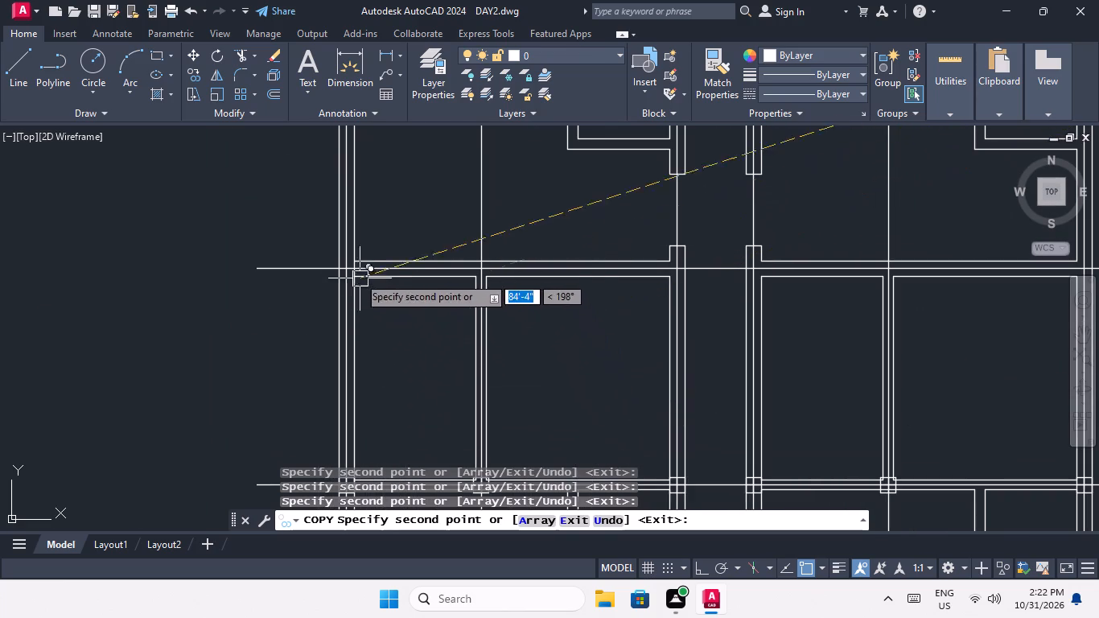
scroll(344, 268, up, 4)
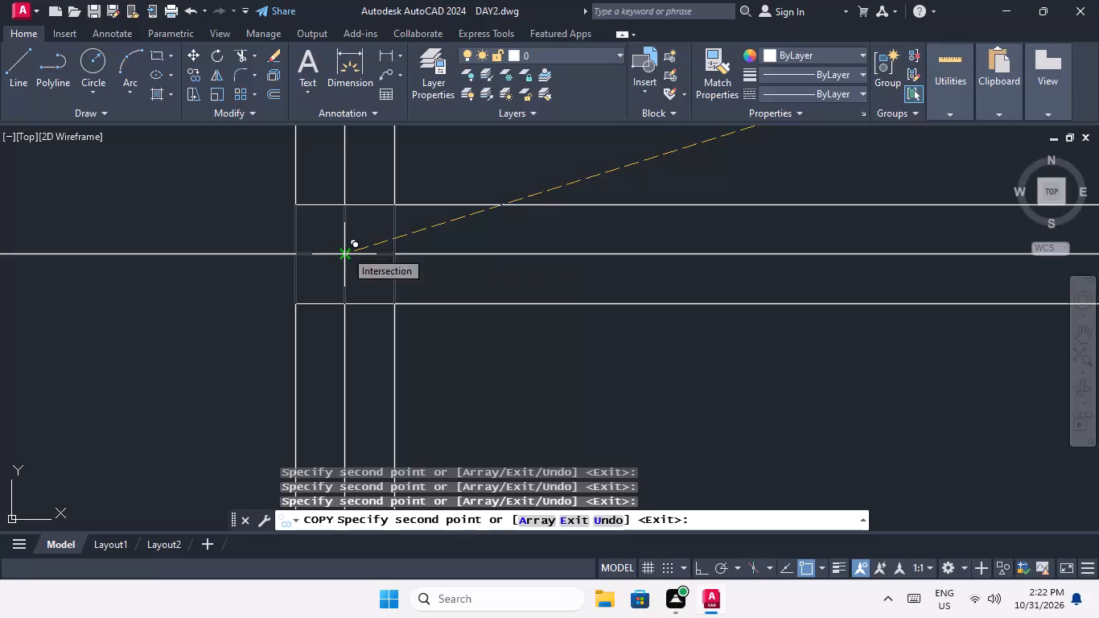
click(345, 250)
scroll(345, 250, down, 3)
middle_drag(512, 326, 383, 360)
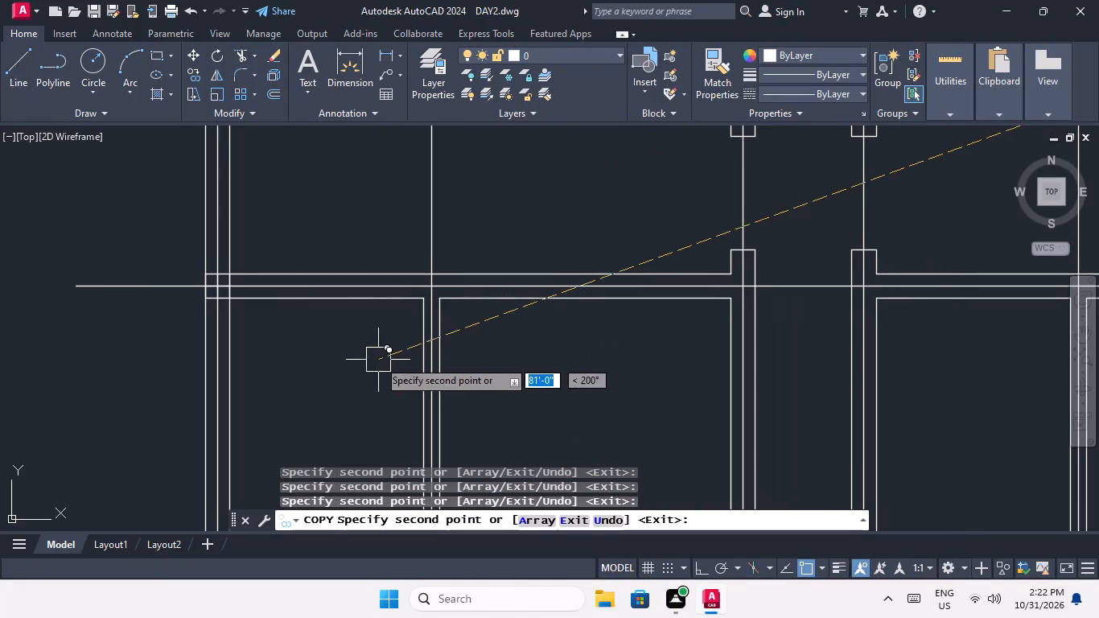
scroll(429, 283, up, 3)
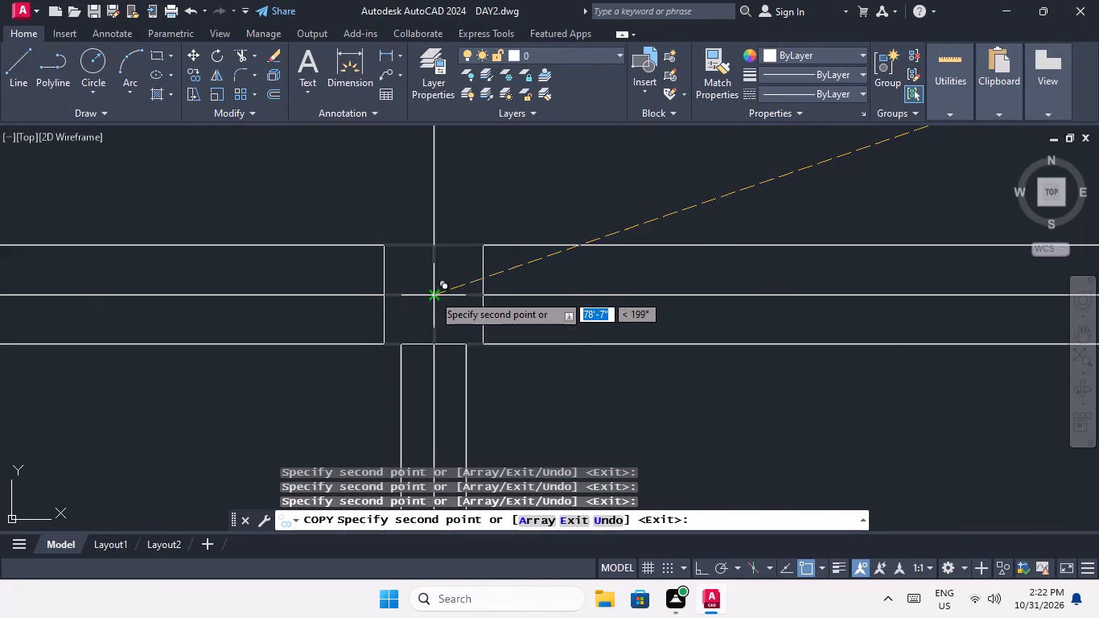
click(436, 295)
Place square copies where the eighth horizontal centre line from the bottom crosses the corridor's left and right walls.
scroll(440, 285, down, 3)
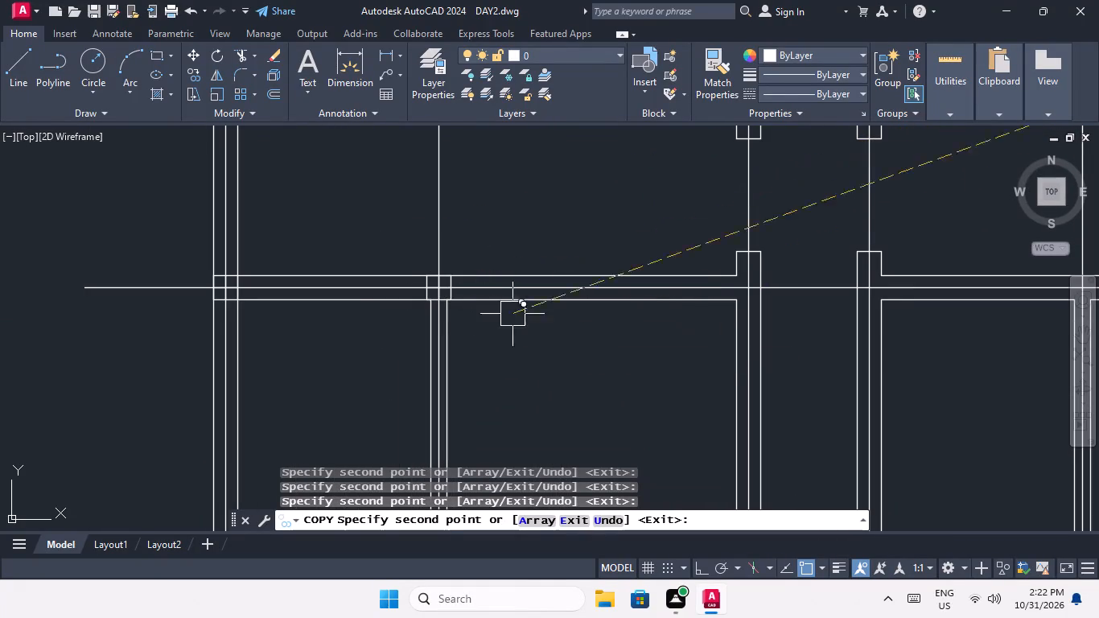
middle_drag(566, 336, 370, 381)
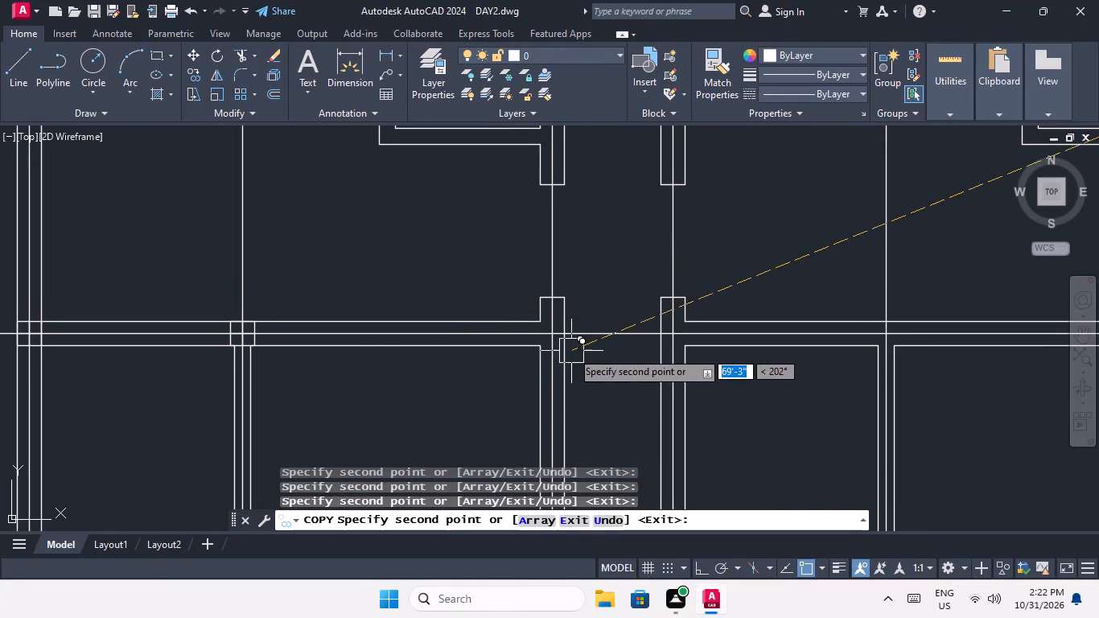
scroll(553, 334, up, 3)
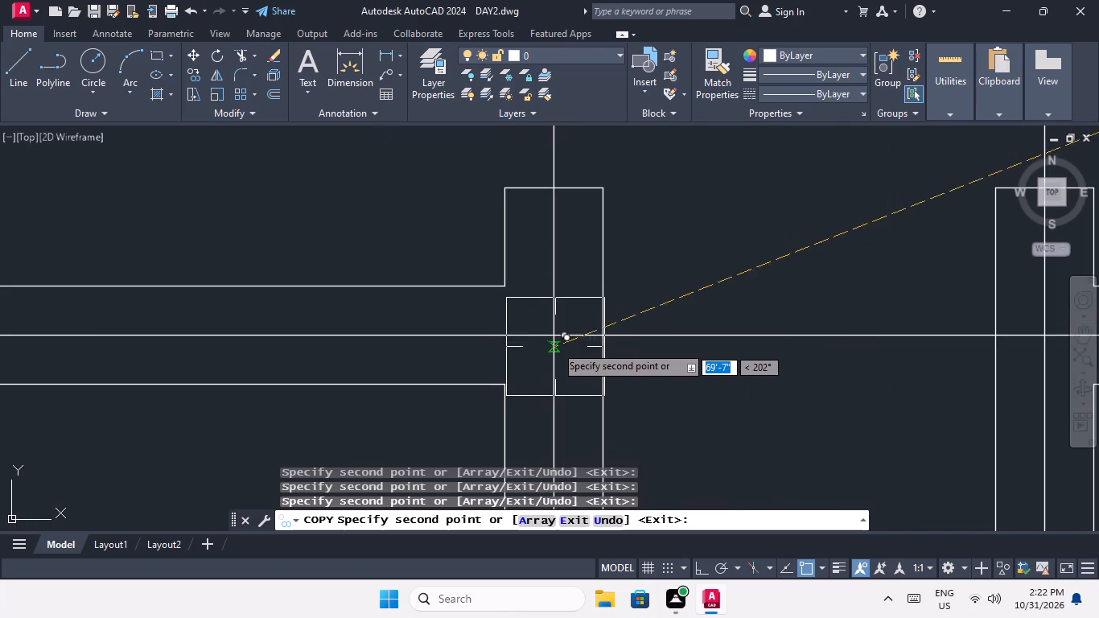
click(556, 332)
scroll(566, 299, down, 3)
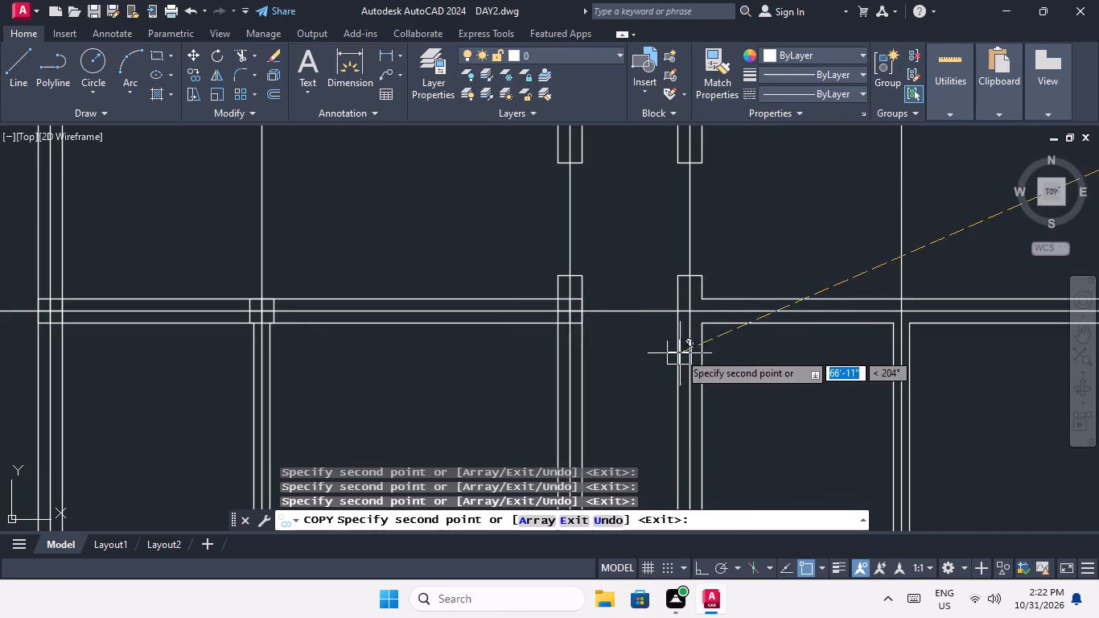
middle_drag(677, 351, 474, 387)
scroll(503, 356, up, 3)
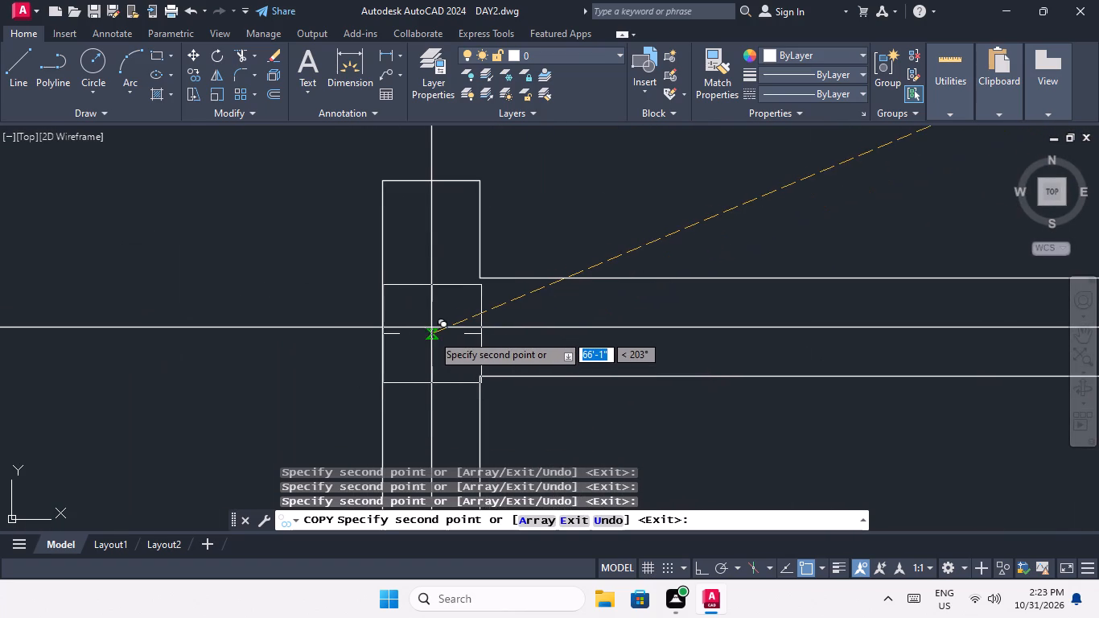
click(430, 326)
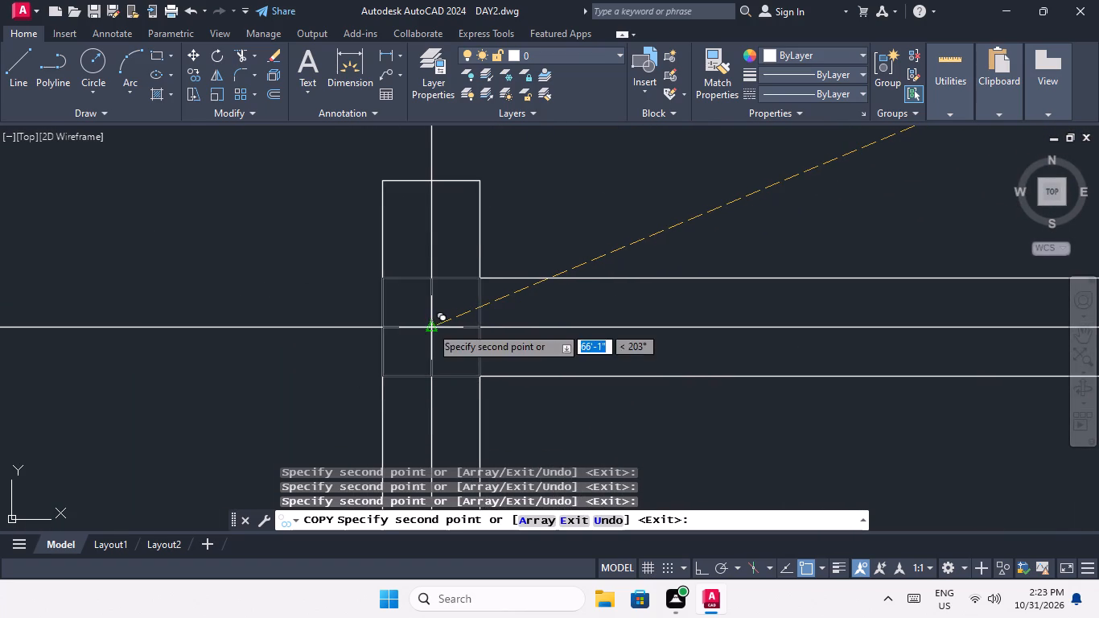
On the eighth horizontal centre line from the bottom, place square copies at the right block's middle vertical and the outer right wall.
scroll(458, 306, down, 3)
middle_drag(603, 337, 478, 350)
scroll(545, 328, up, 2)
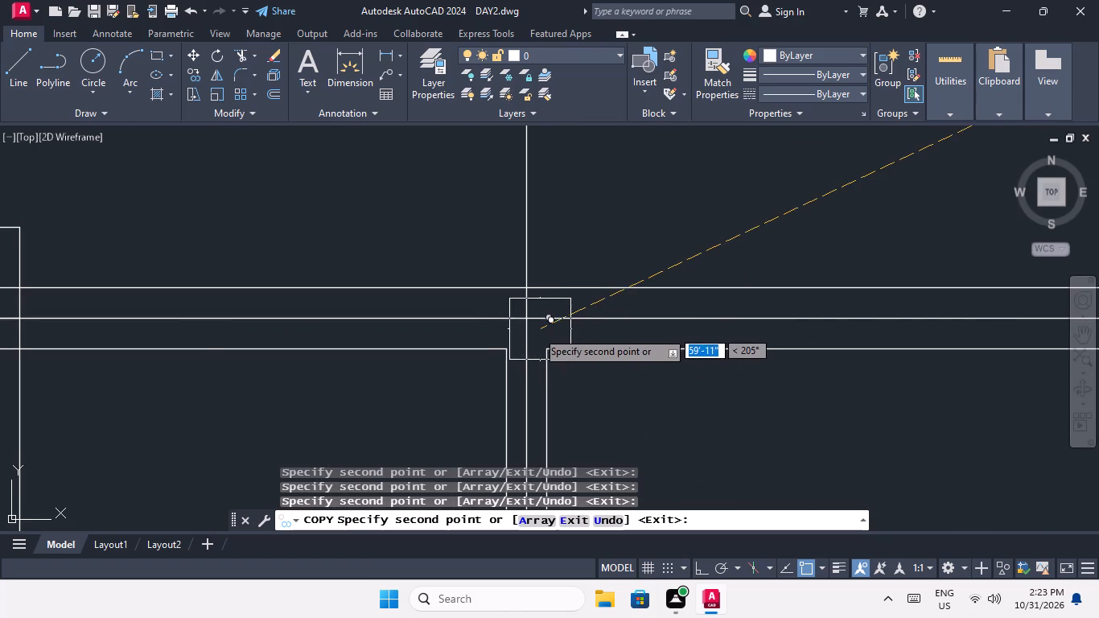
click(528, 318)
scroll(541, 309, down, 3)
middle_drag(592, 334, 459, 377)
scroll(585, 347, up, 3)
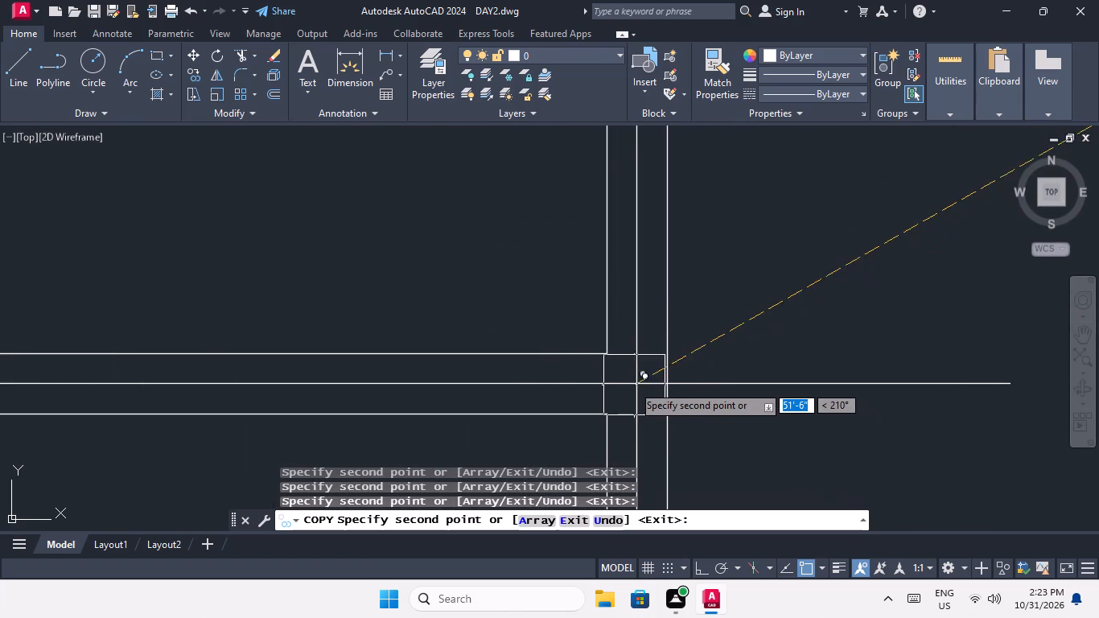
click(636, 384)
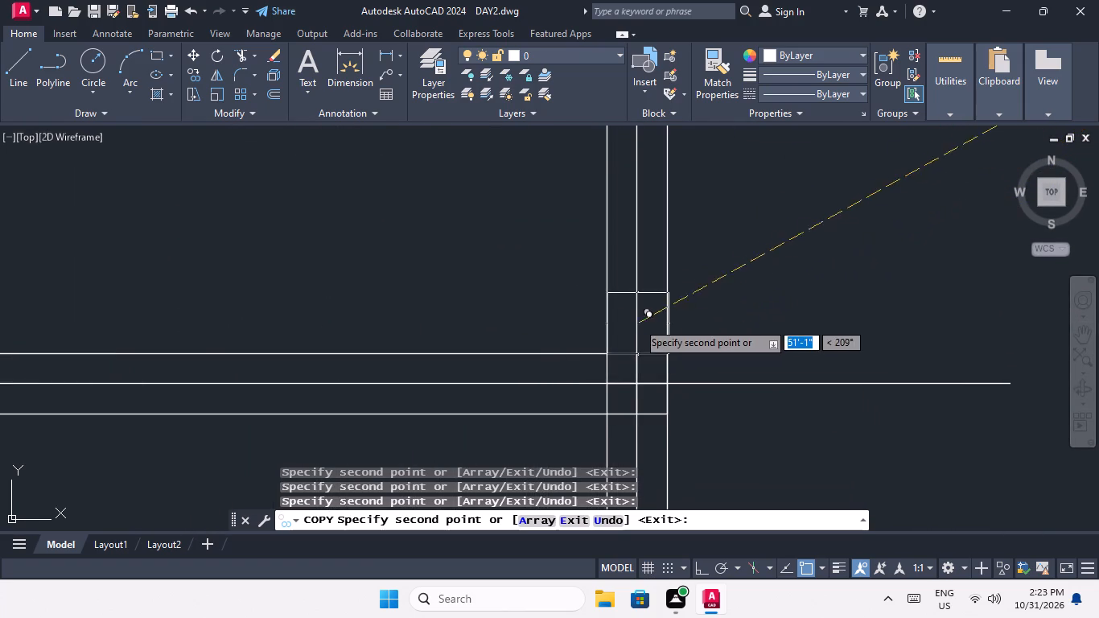
On the ninth horizontal centre line from the bottom, place square copies at the outer right wall and the right block's middle vertical.
scroll(635, 316, down, 4)
middle_drag(568, 274, 568, 367)
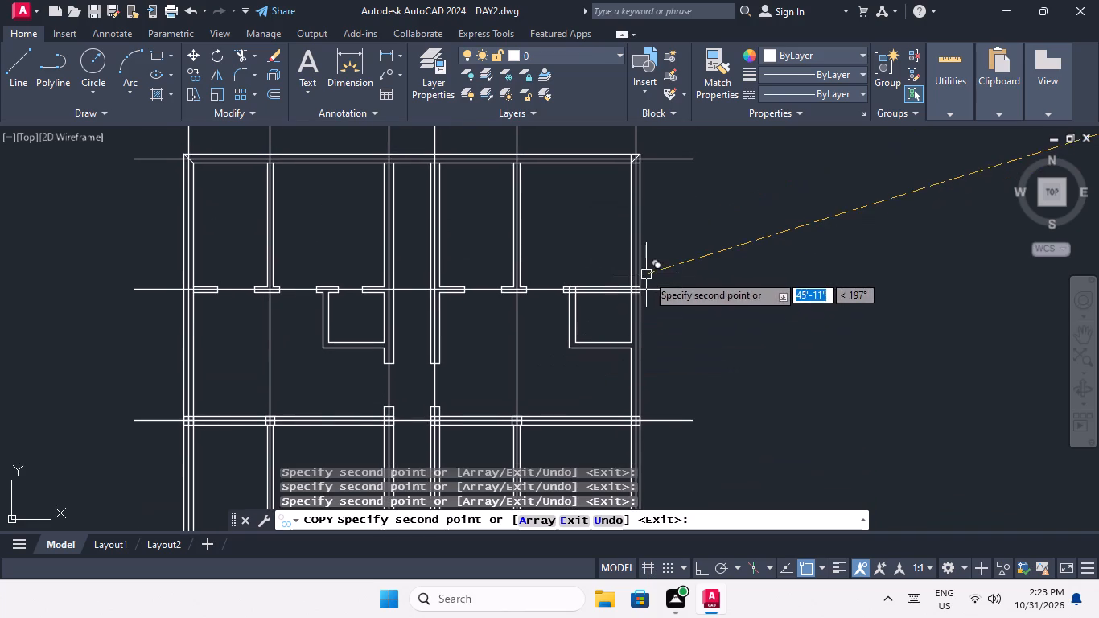
scroll(641, 284, up, 5)
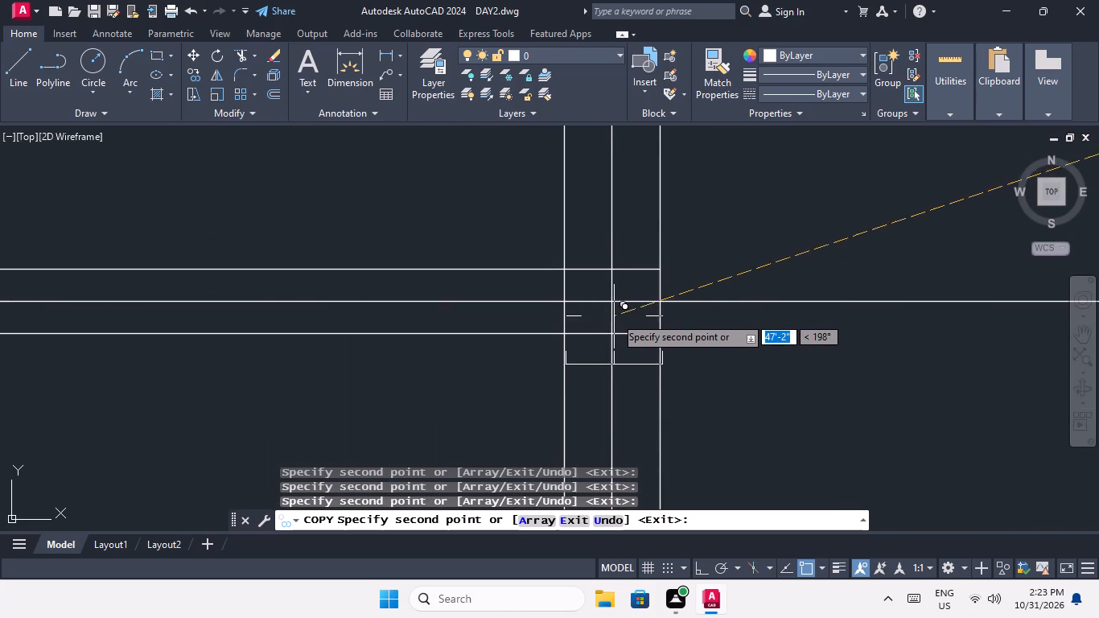
click(611, 299)
scroll(608, 299, down, 3)
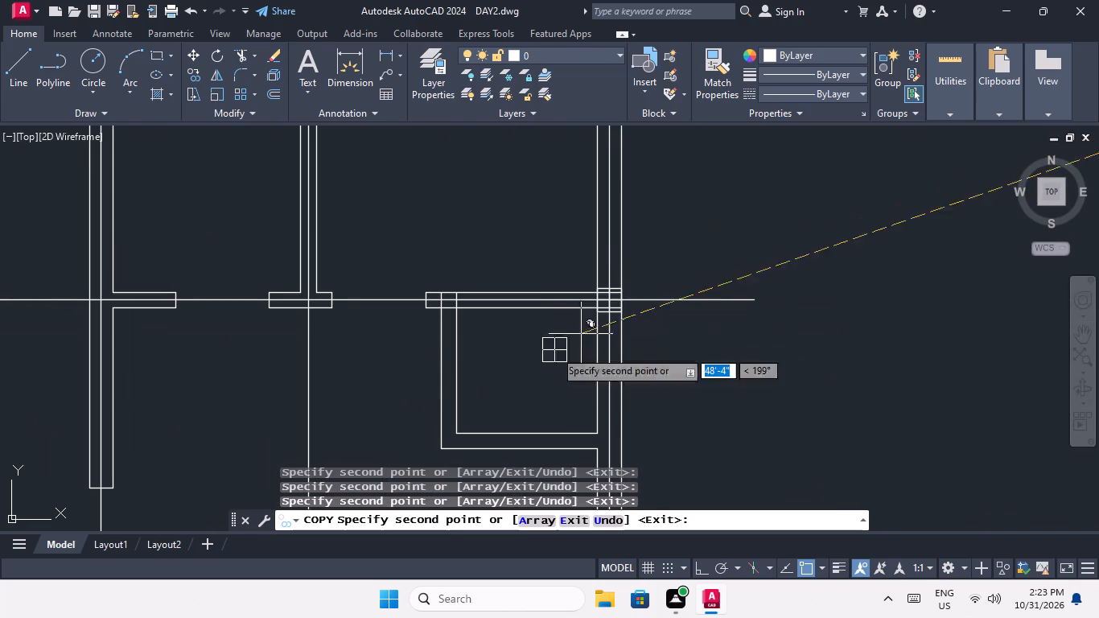
scroll(455, 298, up, 3)
scroll(443, 319, down, 4)
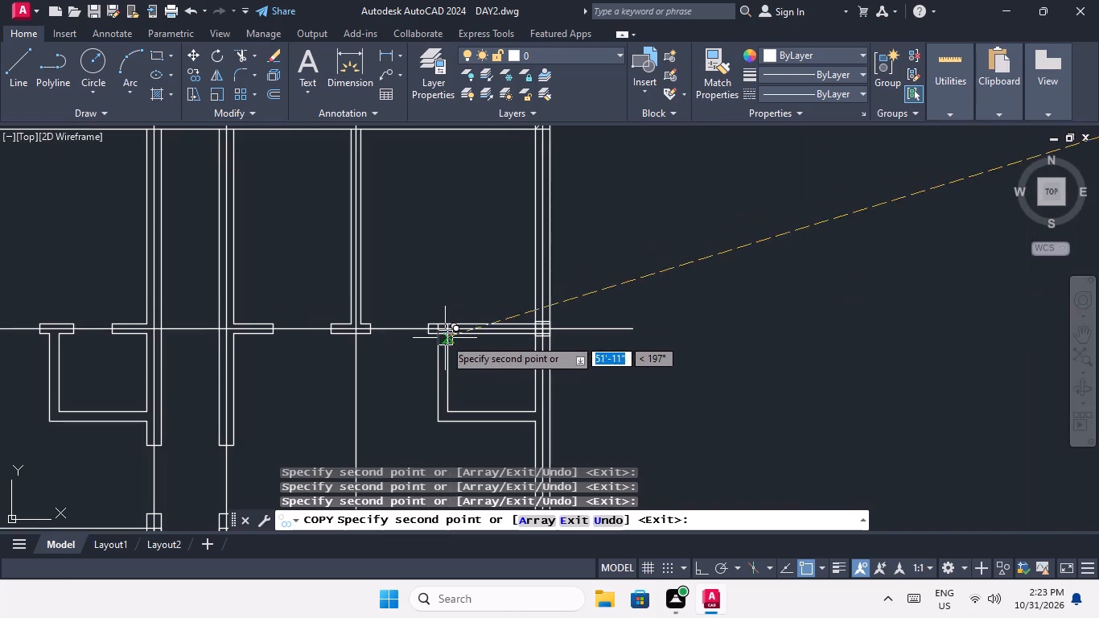
scroll(351, 330, up, 4)
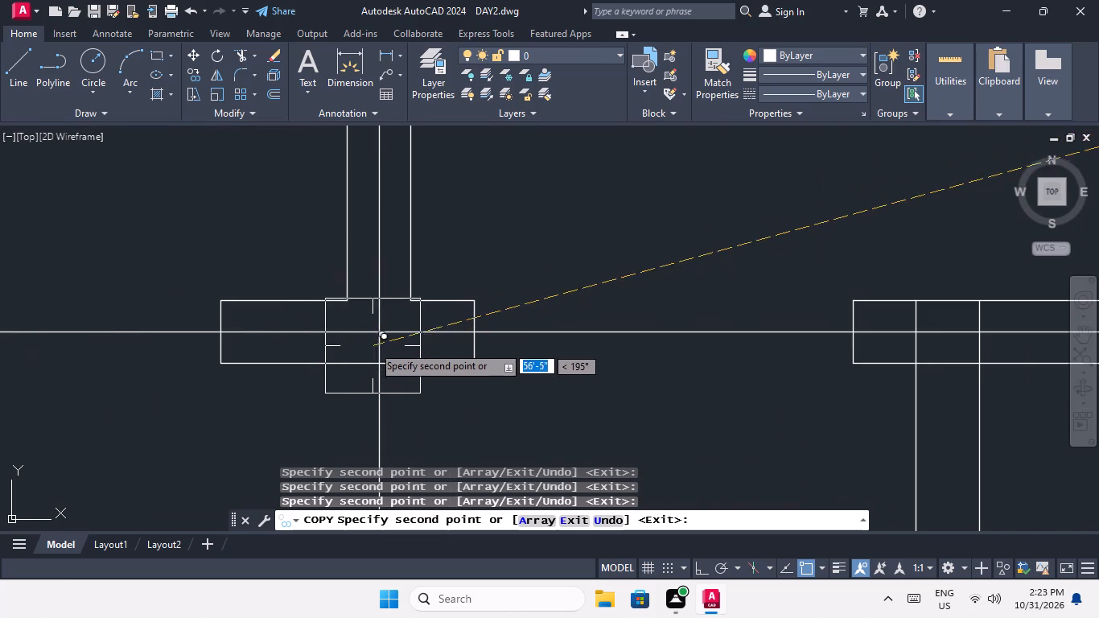
click(384, 330)
Place square copies where the ninth horizontal centre line from the bottom crosses the corridor's right and left walls.
scroll(387, 324, down, 4)
middle_drag(321, 357, 422, 364)
scroll(346, 332, up, 4)
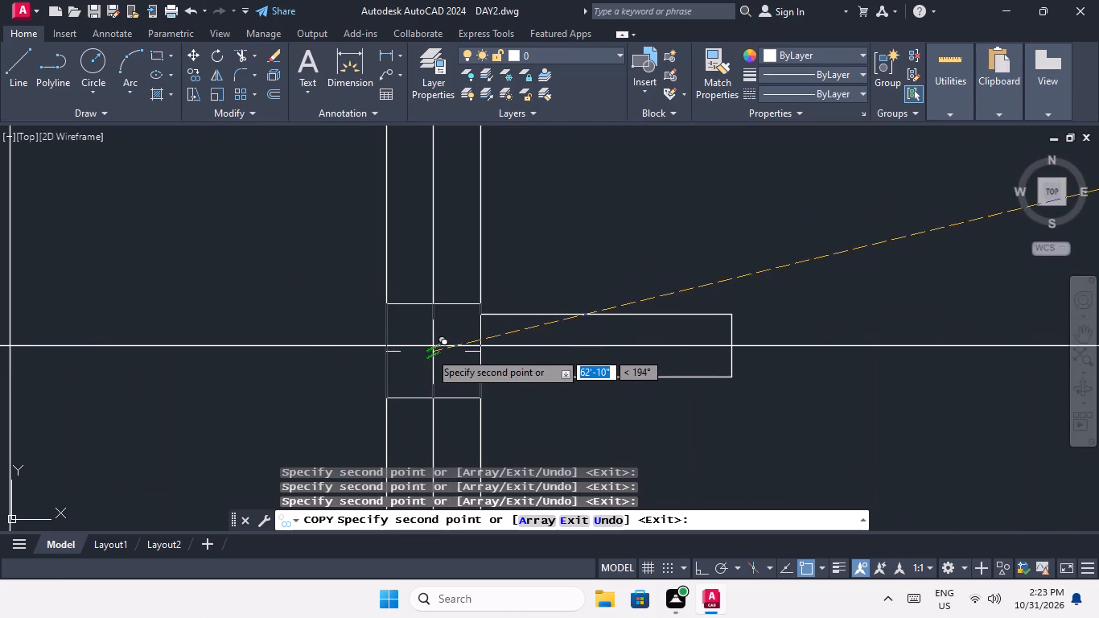
click(431, 345)
scroll(434, 342, down, 4)
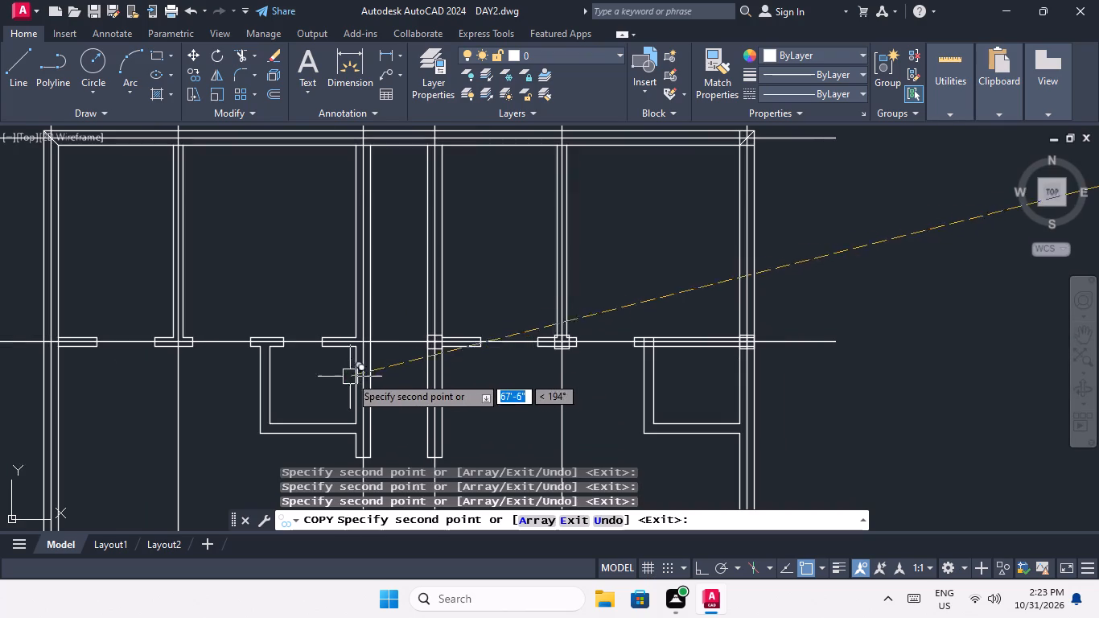
scroll(364, 349, up, 4)
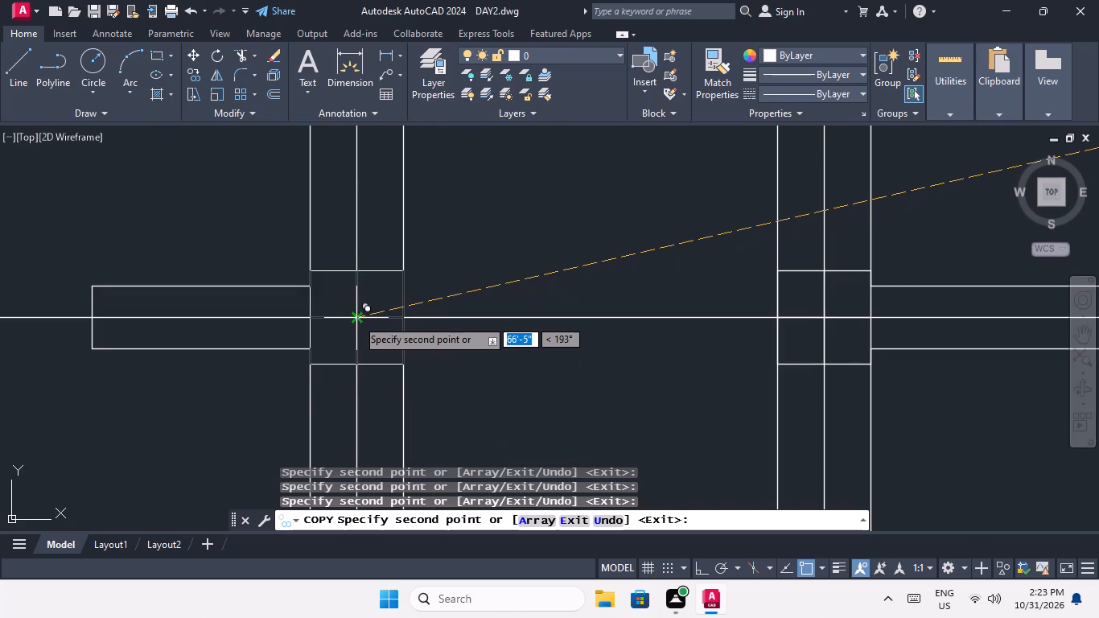
click(356, 318)
On the ninth horizontal centre line from the bottom, place a square copy at the left block's middle vertical.
scroll(356, 318, down, 3)
middle_drag(301, 360, 435, 368)
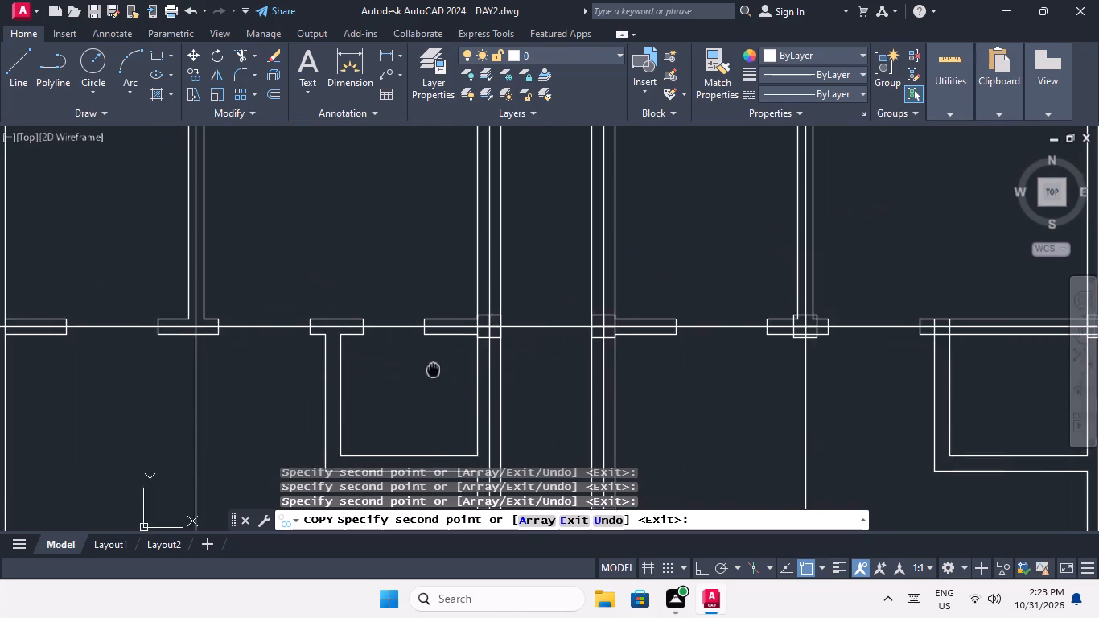
middle_drag(435, 368, 438, 368)
scroll(444, 369, down, 2)
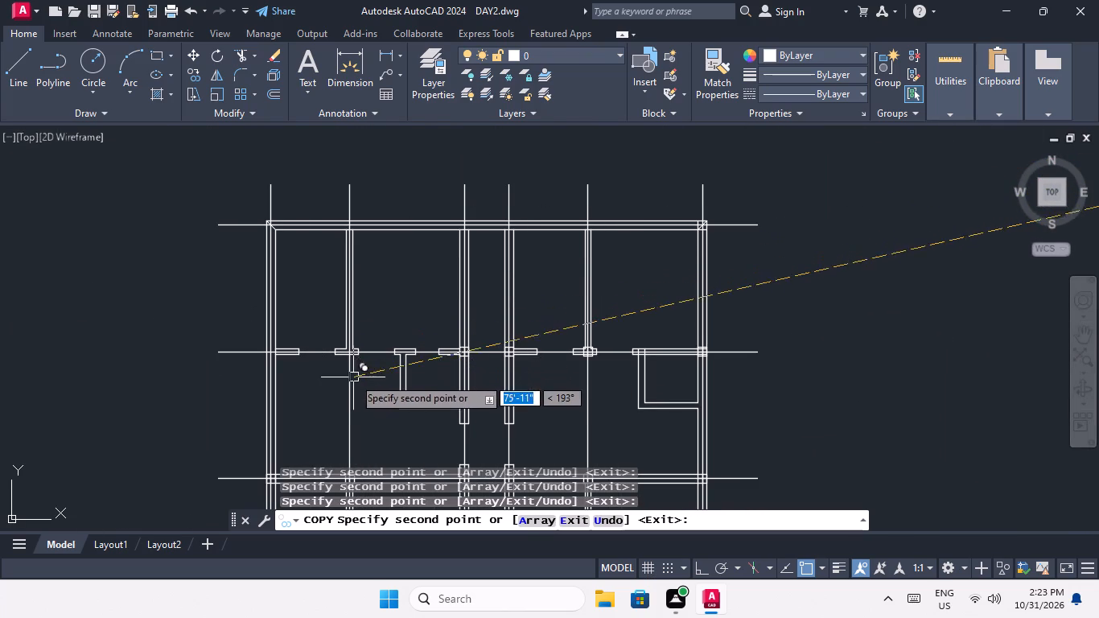
scroll(340, 358, up, 5)
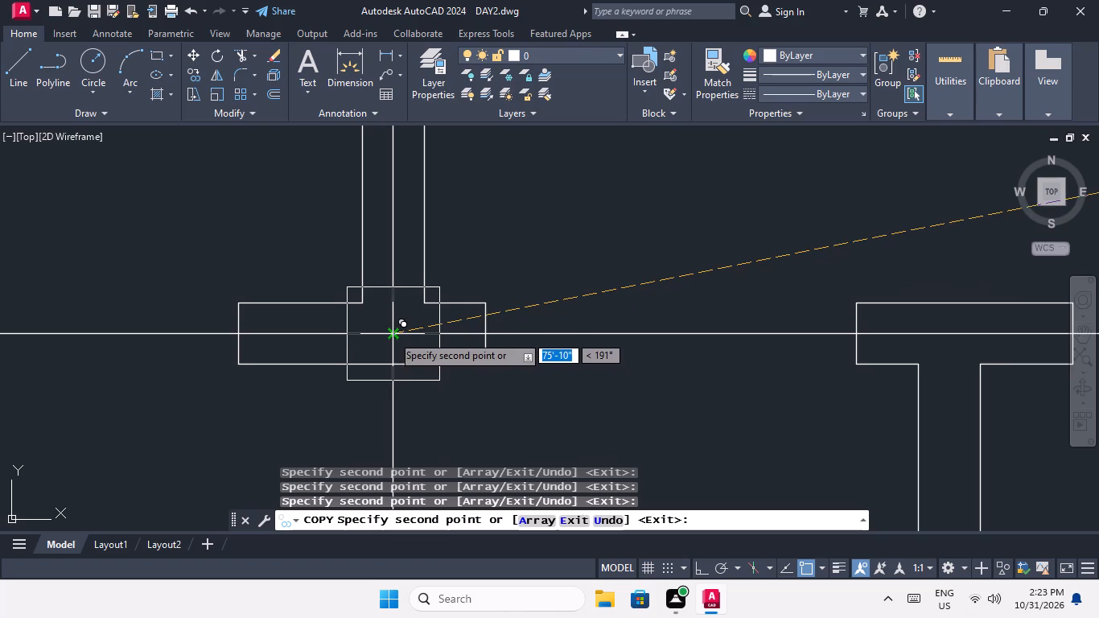
click(389, 332)
scroll(389, 328, down, 3)
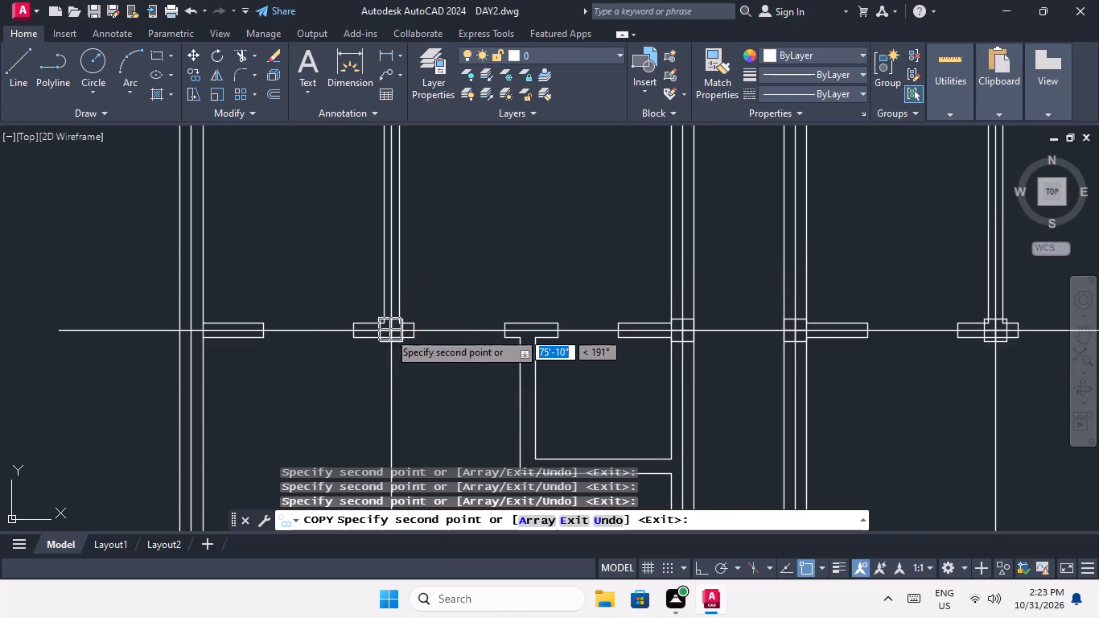
Place a square copy where the ninth horizontal centre line from the bottom crosses the outer left wall.
middle_drag(320, 370, 423, 368)
scroll(298, 326, up, 3)
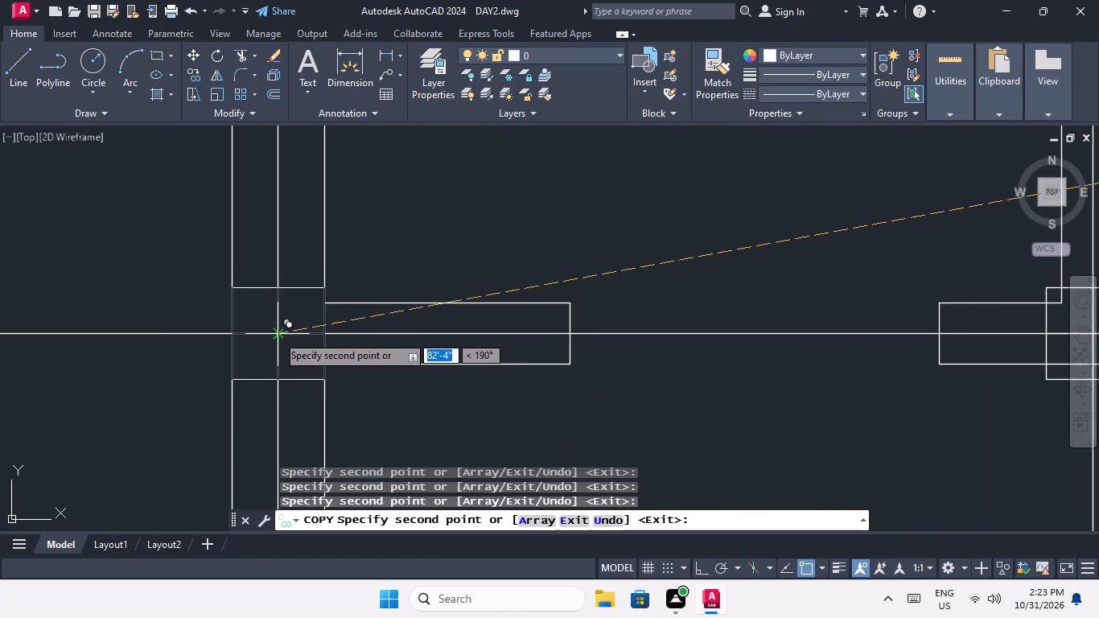
click(277, 335)
On the top wall's centre line, place square copies at the outer left corner and the left block's middle vertical.
scroll(290, 315, down, 3)
middle_drag(358, 307, 377, 435)
scroll(380, 324, down, 1)
middle_drag(380, 325, 380, 393)
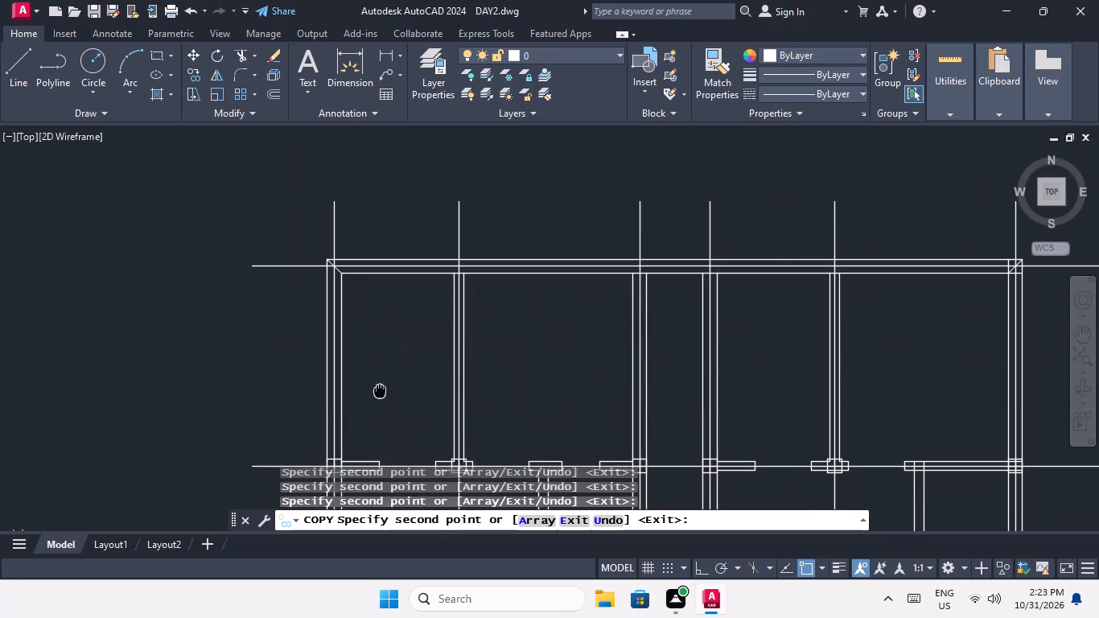
middle_drag(380, 393, 380, 405)
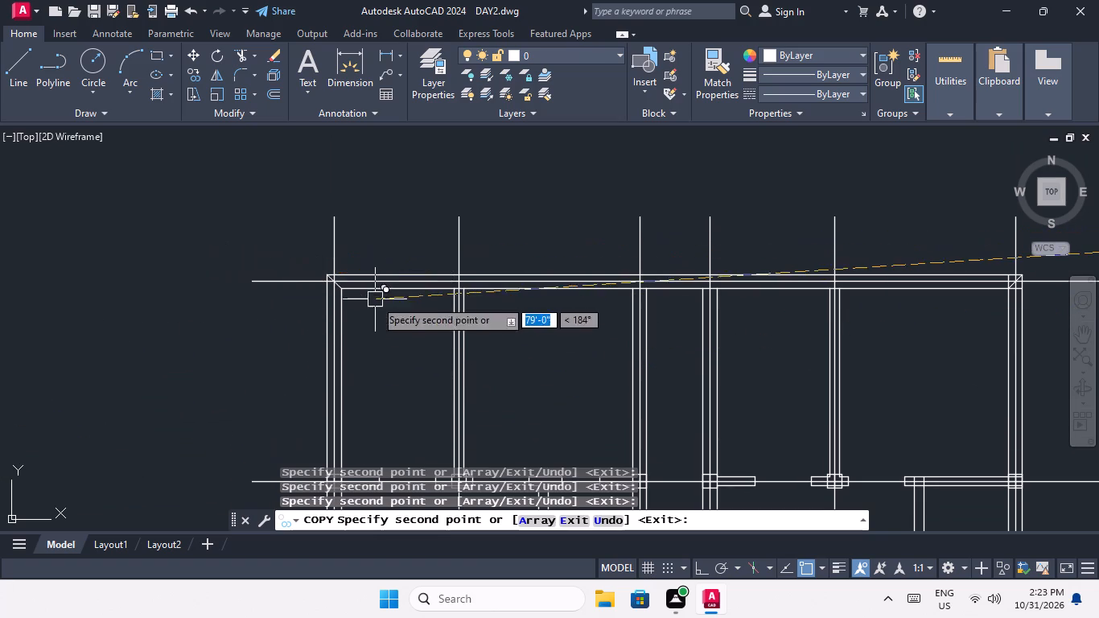
scroll(319, 282, up, 4)
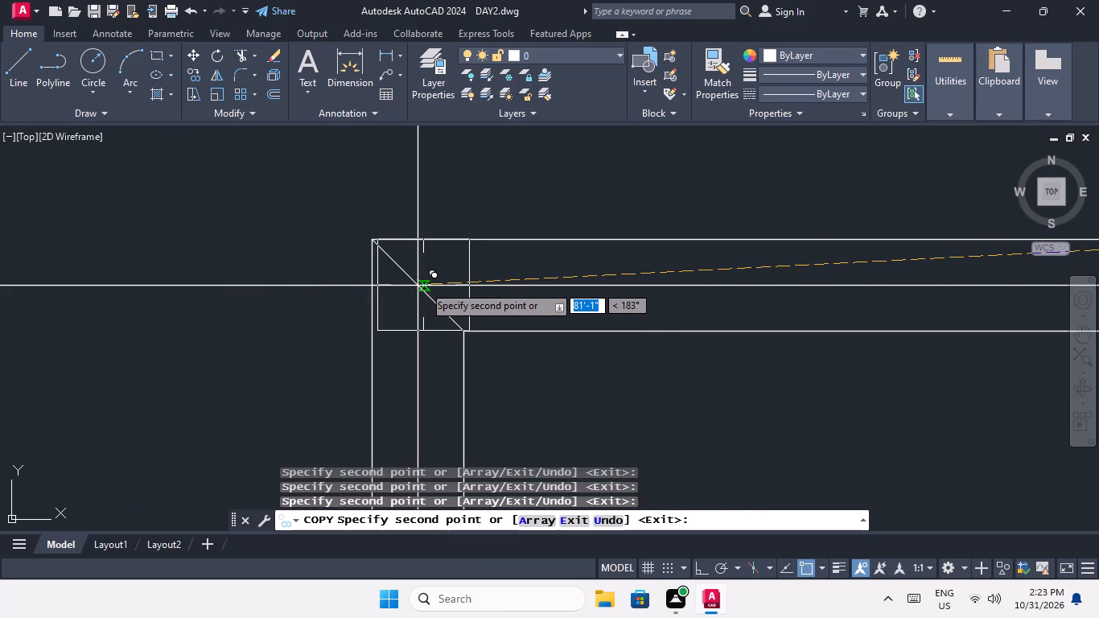
click(418, 286)
scroll(414, 283, down, 4)
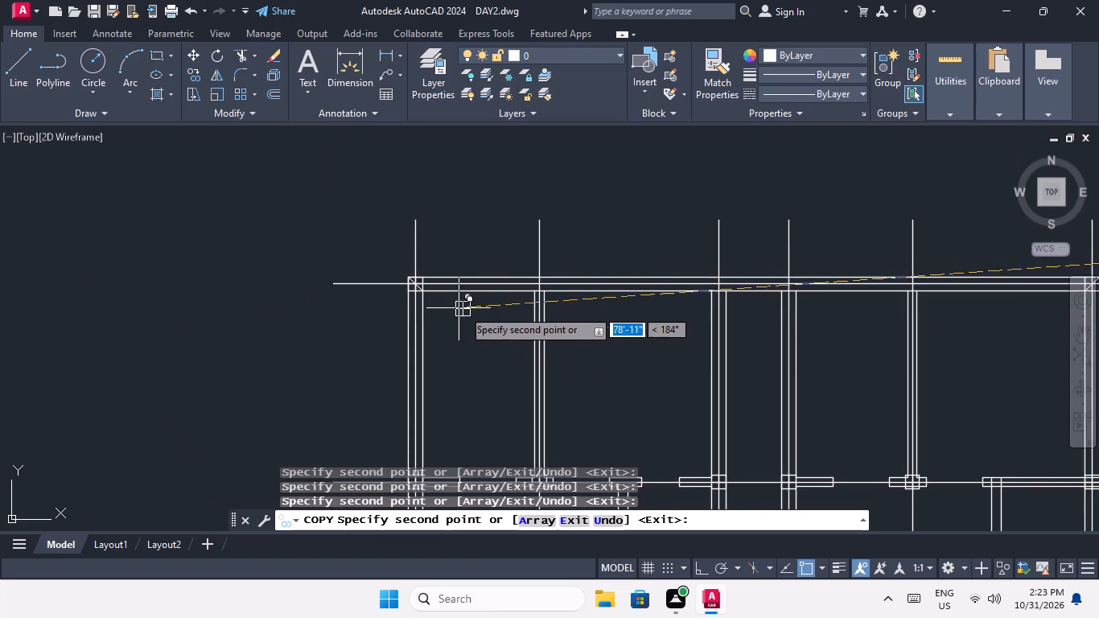
middle_drag(463, 309, 330, 334)
scroll(426, 303, up, 3)
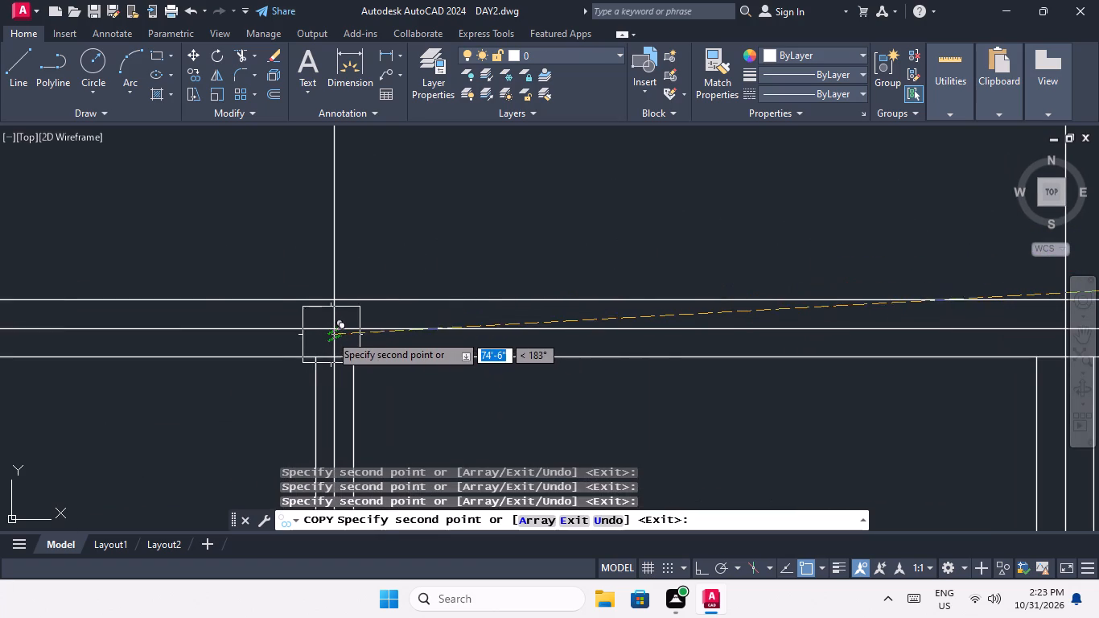
click(332, 329)
Place square copies where the top wall's centre line crosses the corridor's left and right walls.
scroll(340, 317, down, 3)
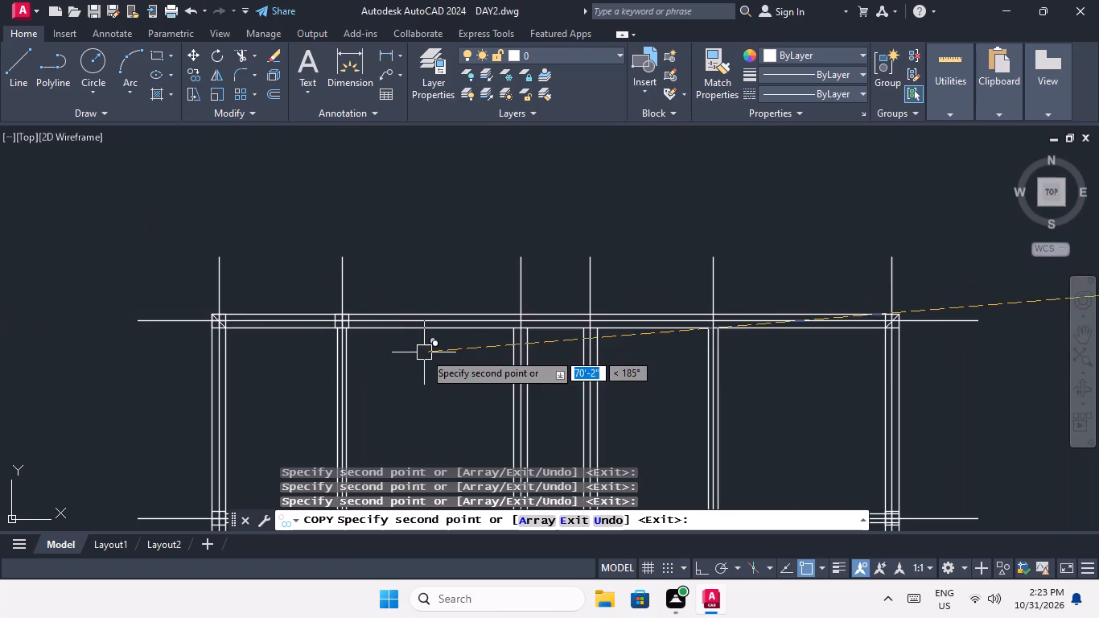
middle_drag(422, 353, 257, 435)
scroll(360, 407, up, 4)
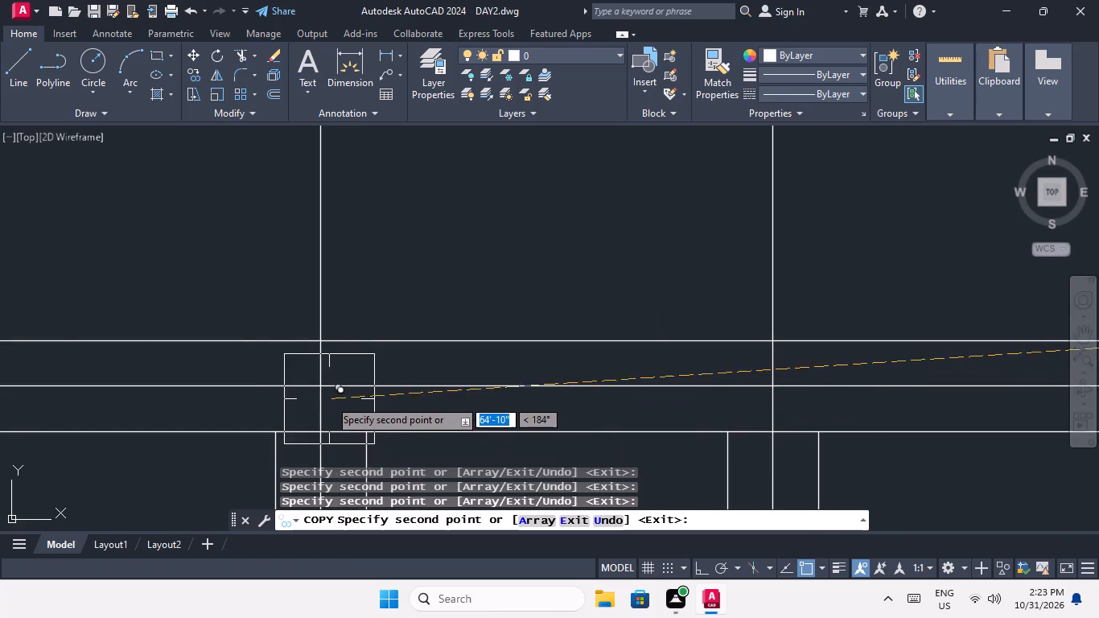
click(319, 388)
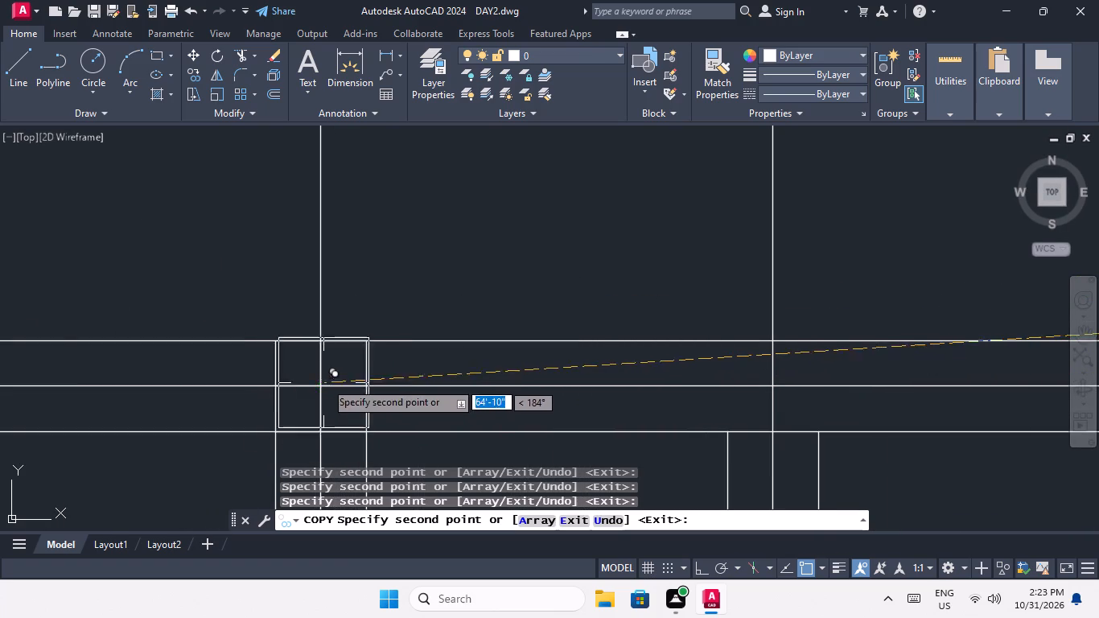
scroll(329, 379, down, 3)
scroll(440, 394, up, 4)
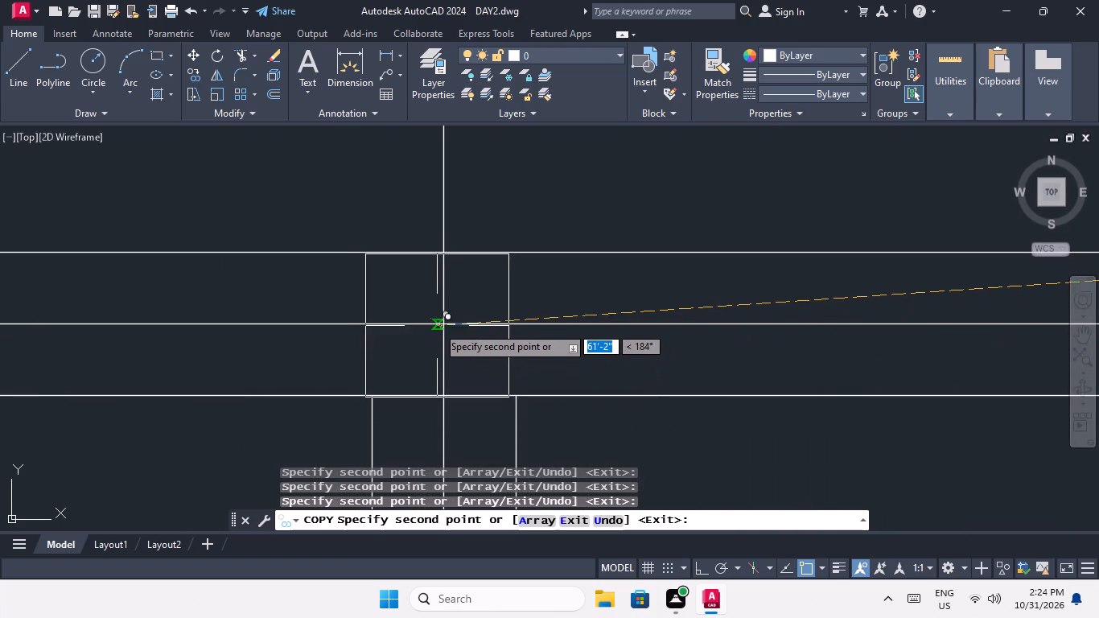
click(445, 323)
Place square copies on the top wall's centre line at the right block's middle vertical and the outer right corner, then end the Copy command.
scroll(445, 323, down, 4)
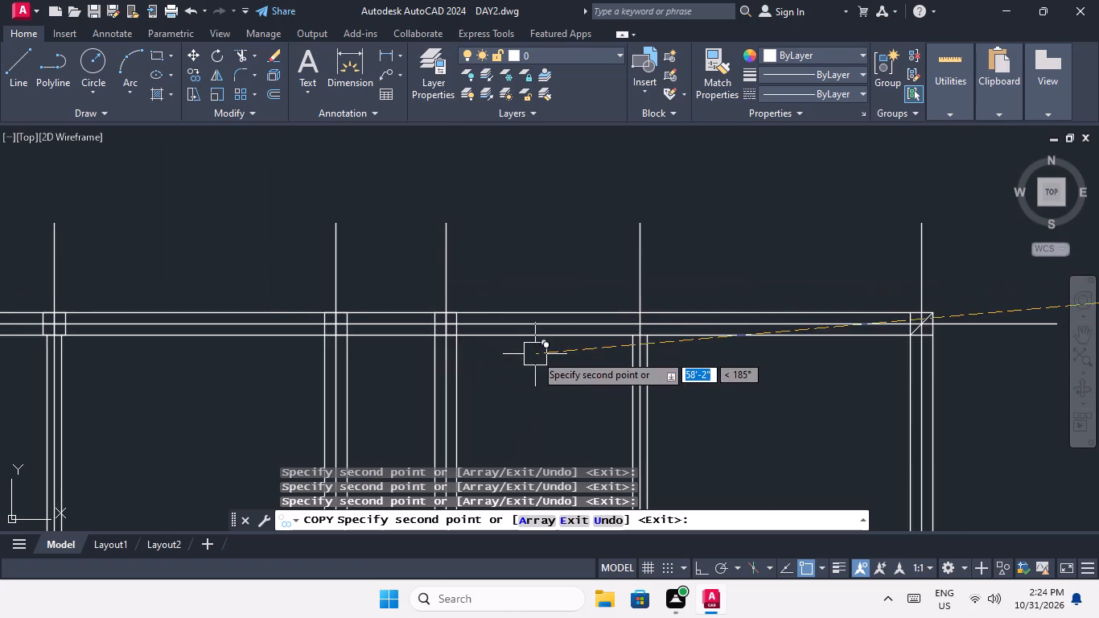
middle_drag(533, 353, 397, 400)
scroll(516, 374, up, 3)
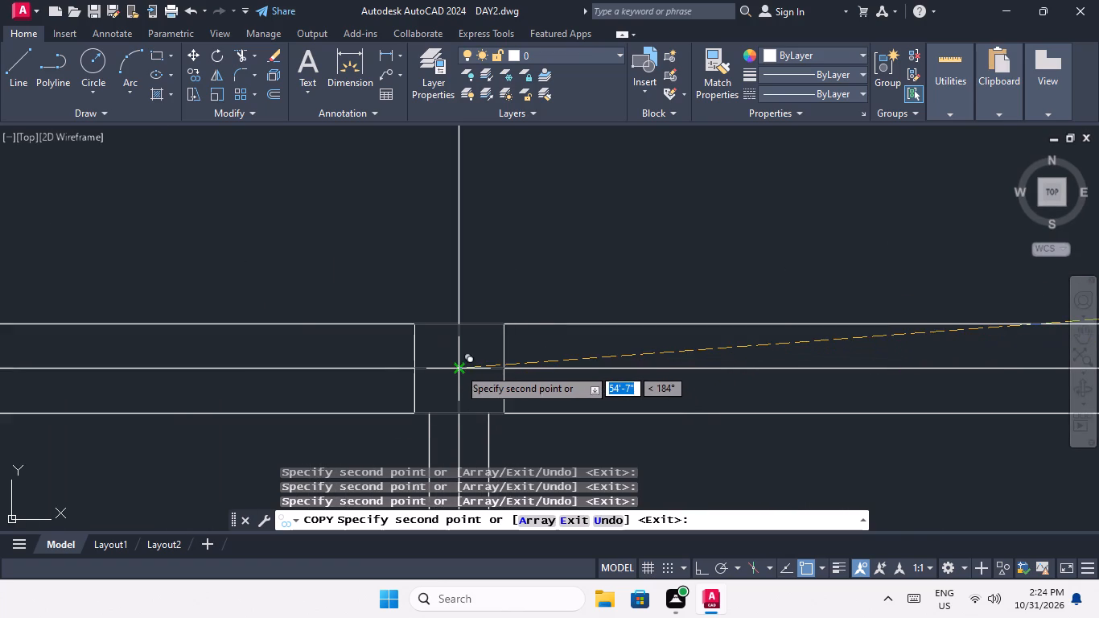
click(463, 368)
scroll(482, 346, down, 3)
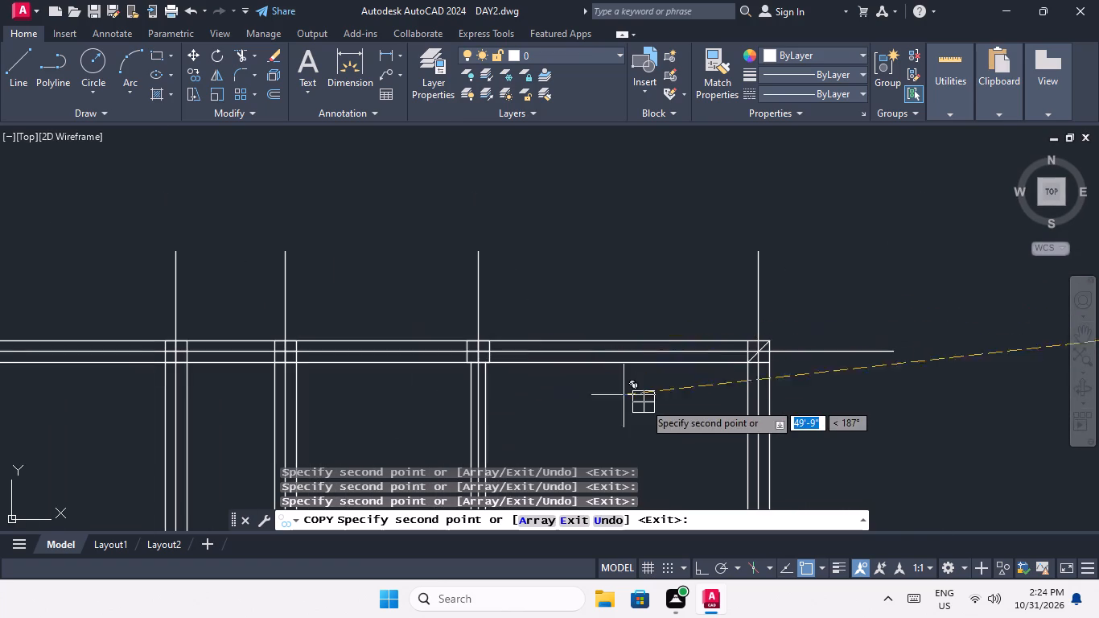
middle_drag(639, 398, 340, 454)
scroll(469, 420, up, 2)
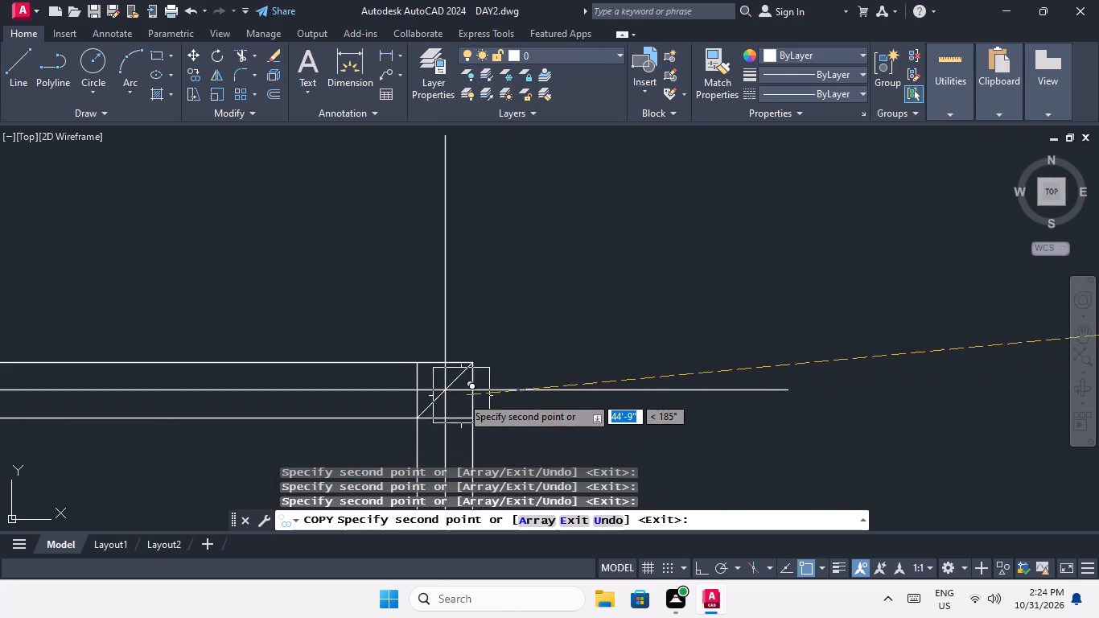
click(442, 395)
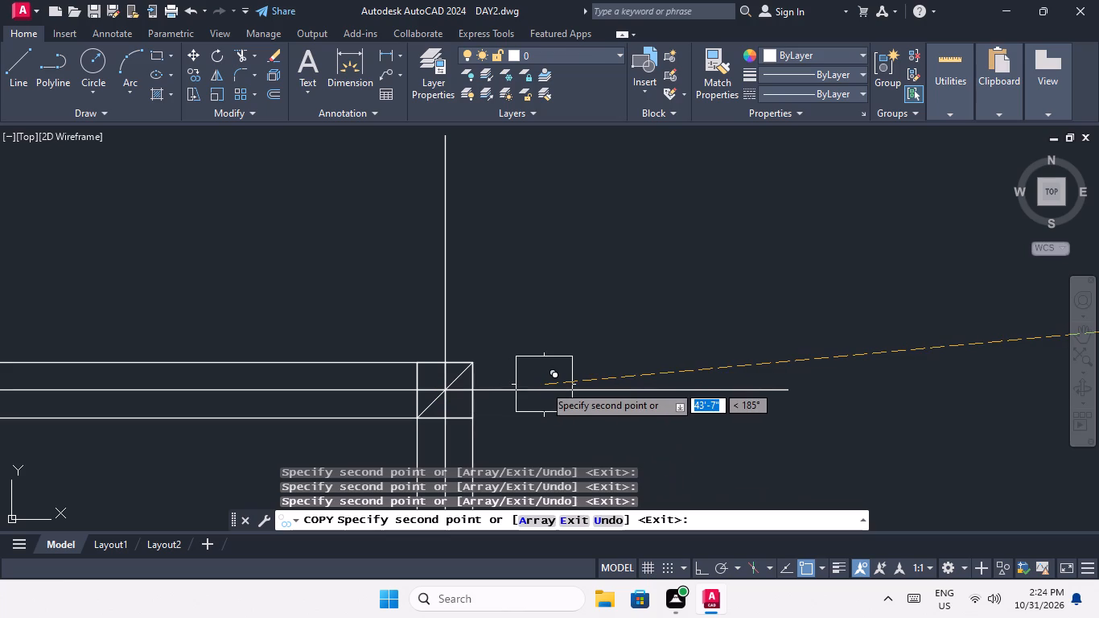
key(Escape)
key(Escape)
key(Escape)
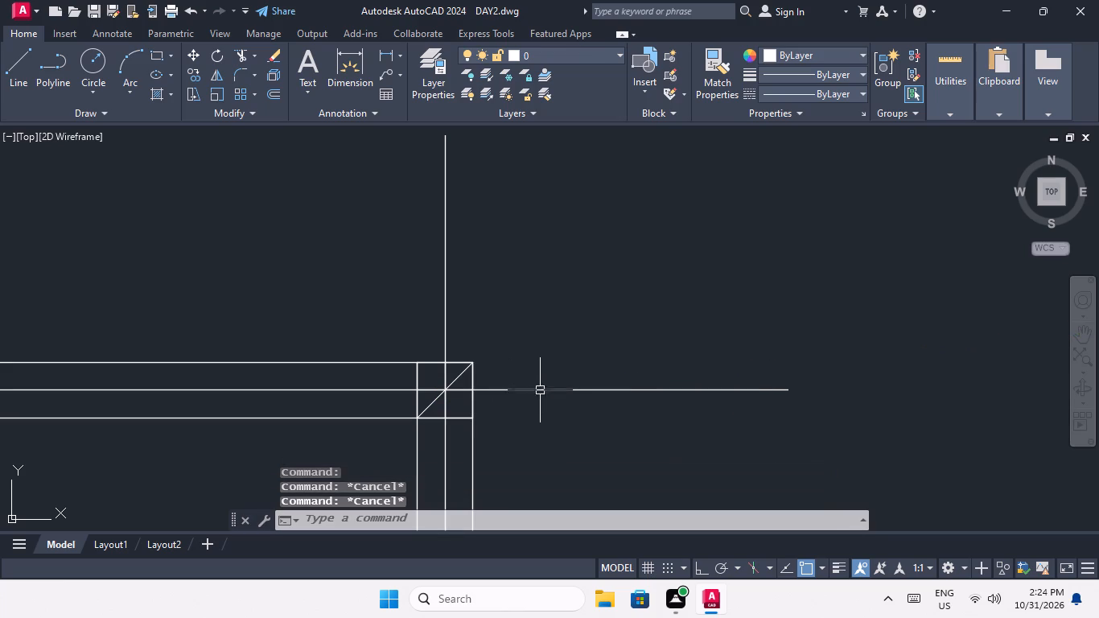
key(Escape)
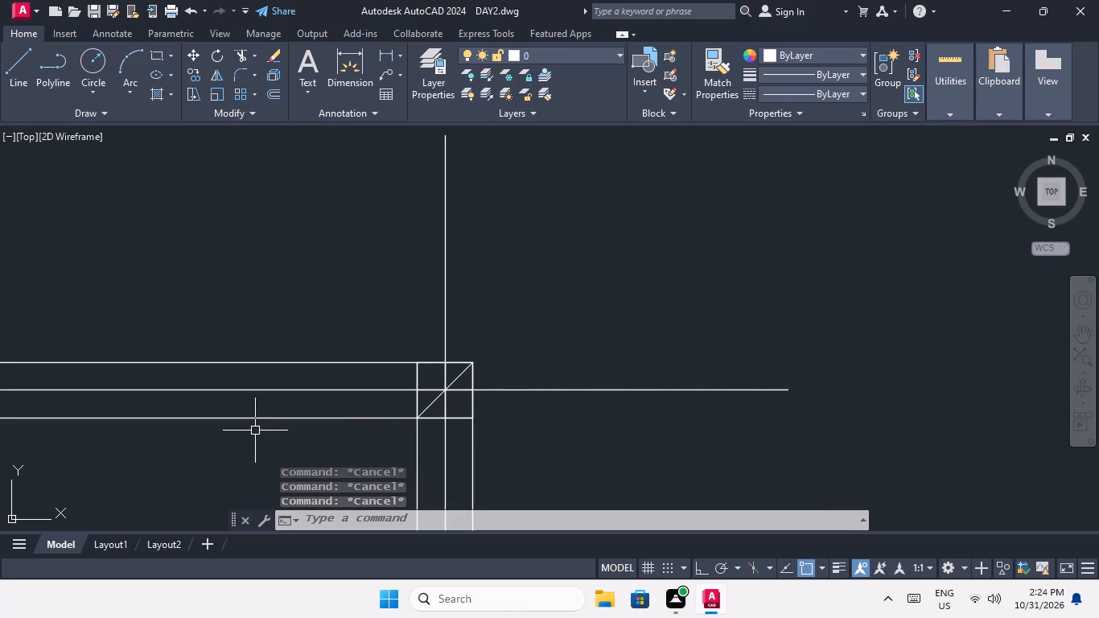
Erase the diagonal line across the building's top-left wall corner.
middle_drag(255, 431, 305, 414)
middle_click(305, 414)
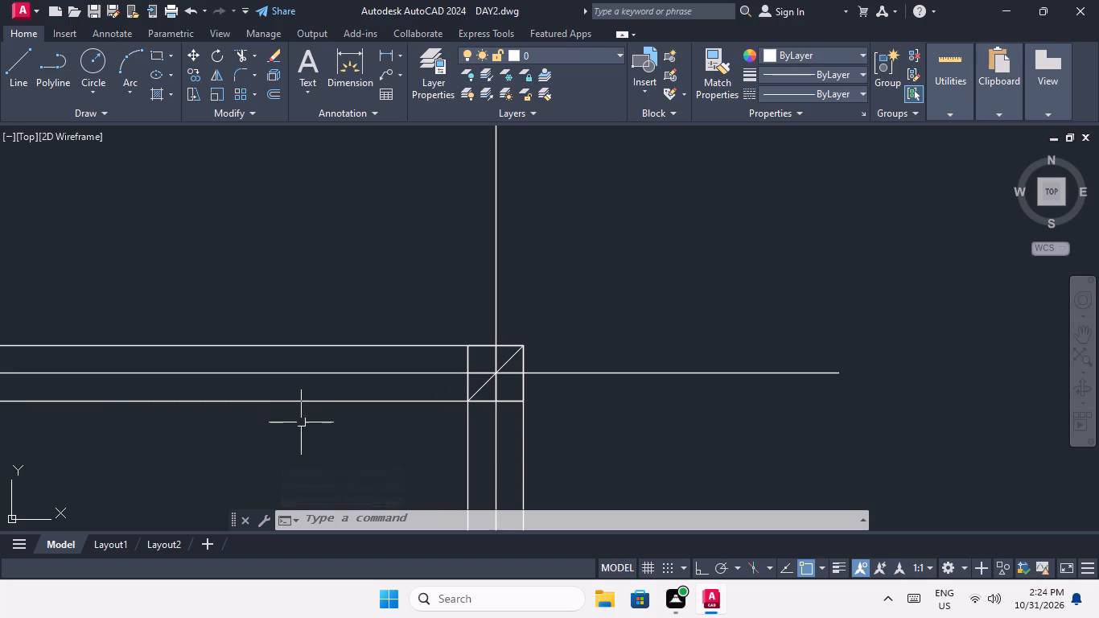
middle_drag(286, 428, 478, 420)
scroll(395, 418, down, 1)
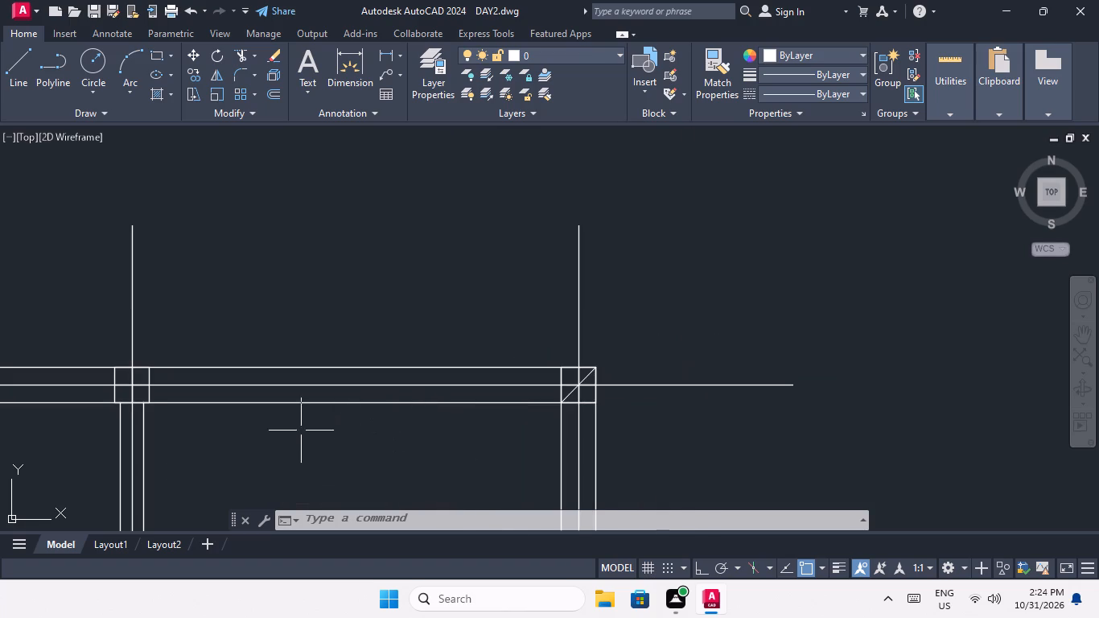
middle_drag(332, 433, 553, 398)
scroll(506, 413, down, 3)
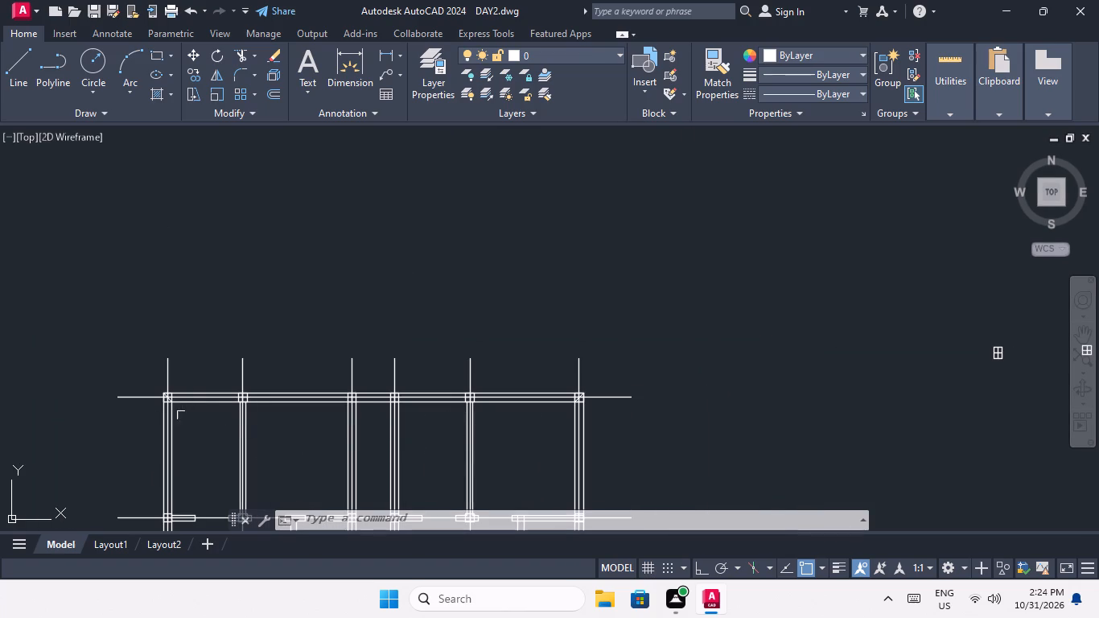
scroll(163, 400, up, 3)
scroll(234, 416, up, 2)
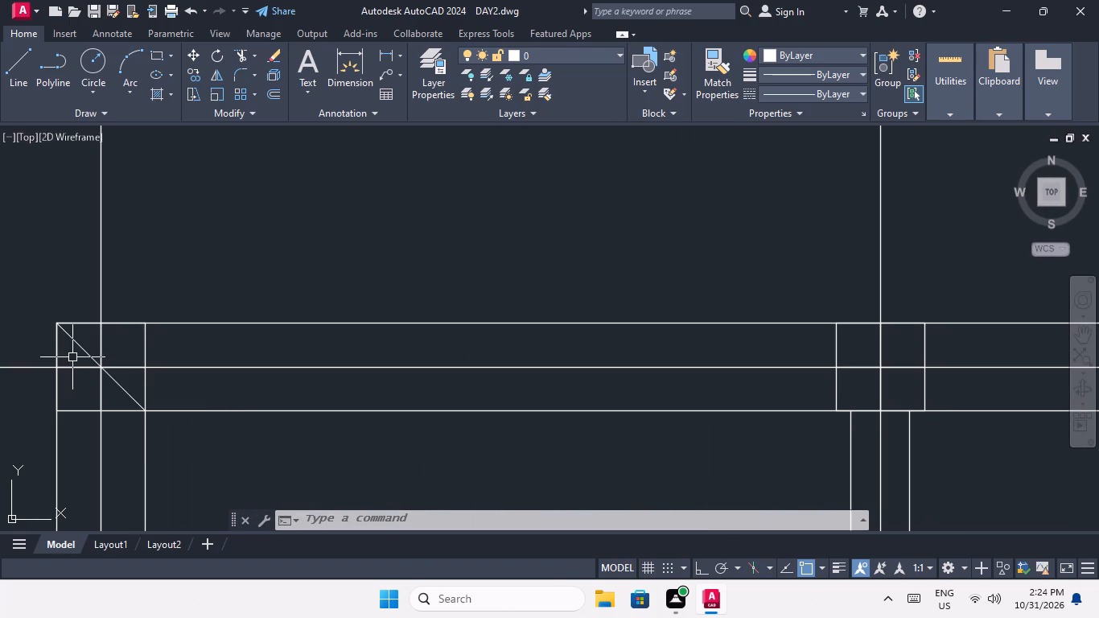
scroll(72, 354, up, 3)
drag(113, 307, 60, 374)
click(58, 375)
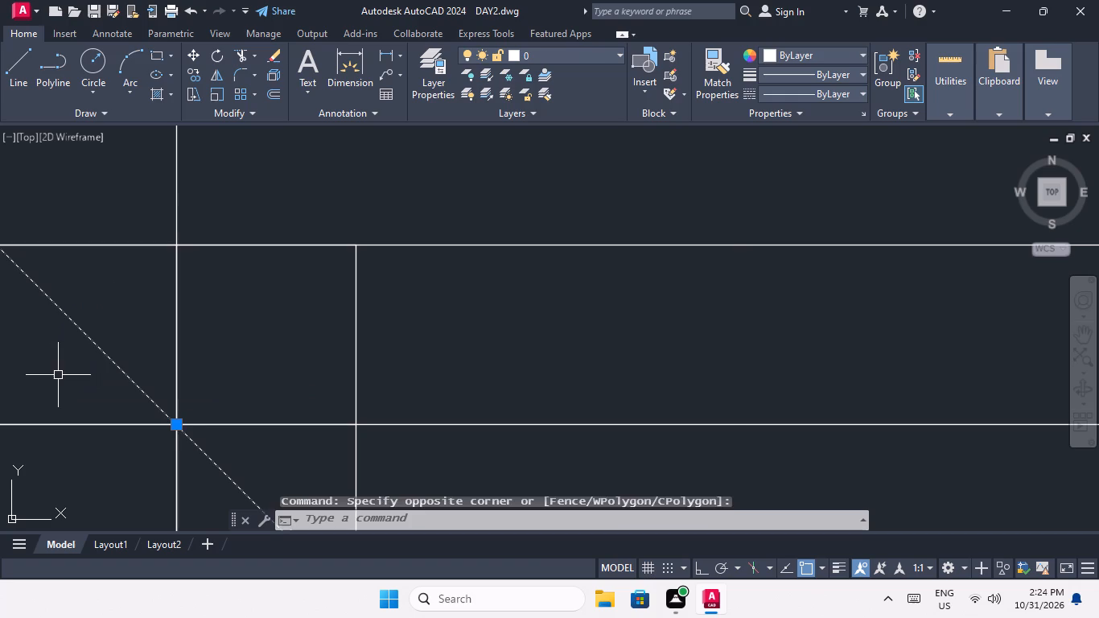
key(Delete)
Select the top wall's outer line, its inner line in the leftmost room, and the adjoining left wall's inner and outer lines.
scroll(484, 348, down, 3)
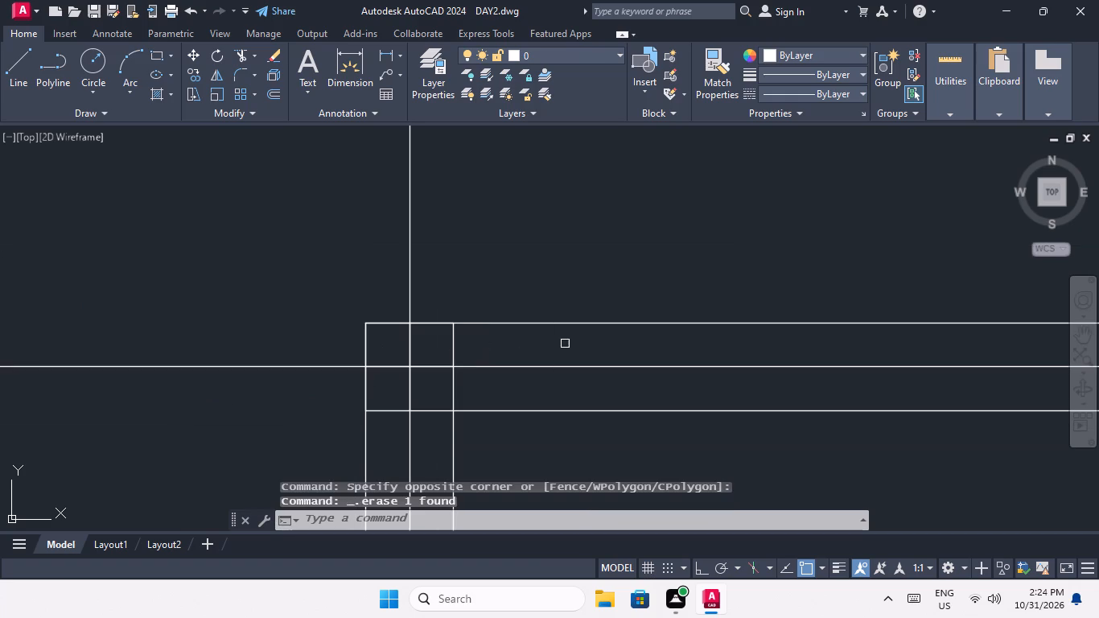
middle_drag(566, 340, 407, 336)
drag(509, 336, 496, 321)
click(477, 280)
scroll(477, 280, down, 2)
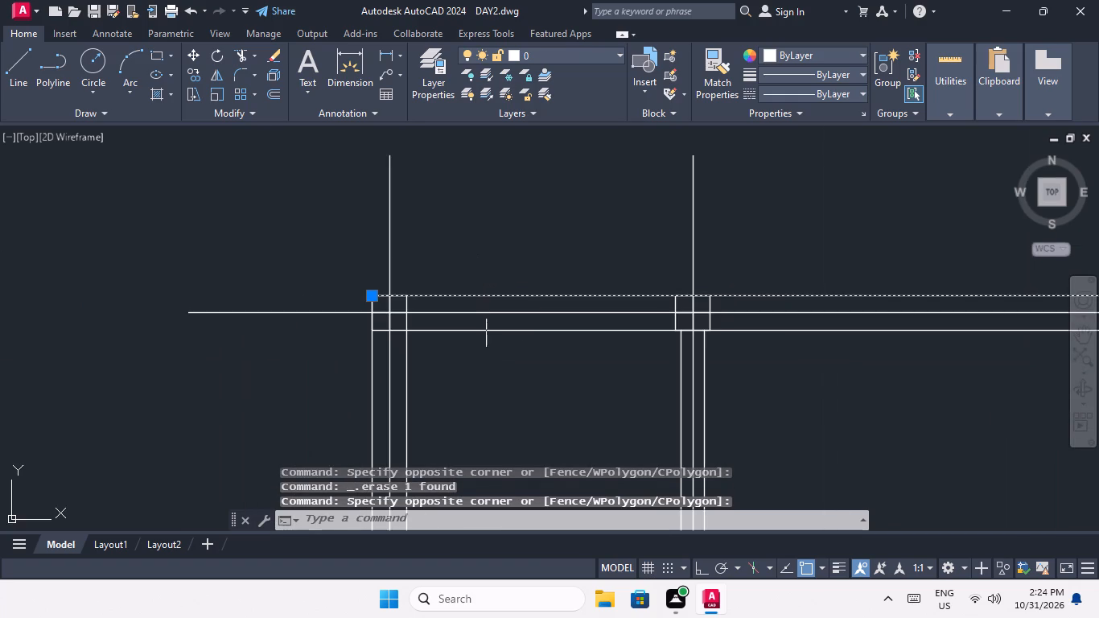
scroll(487, 344, up, 2)
drag(496, 339, 489, 333)
click(464, 304)
scroll(466, 300, down, 3)
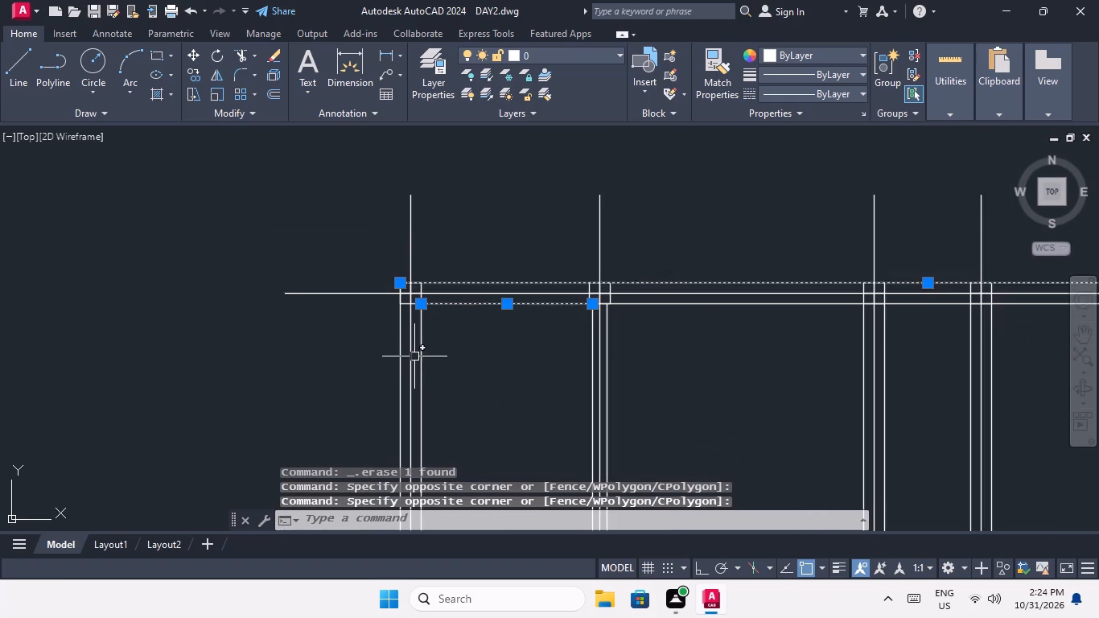
scroll(414, 356, up, 2)
drag(470, 339, 439, 369)
click(424, 380)
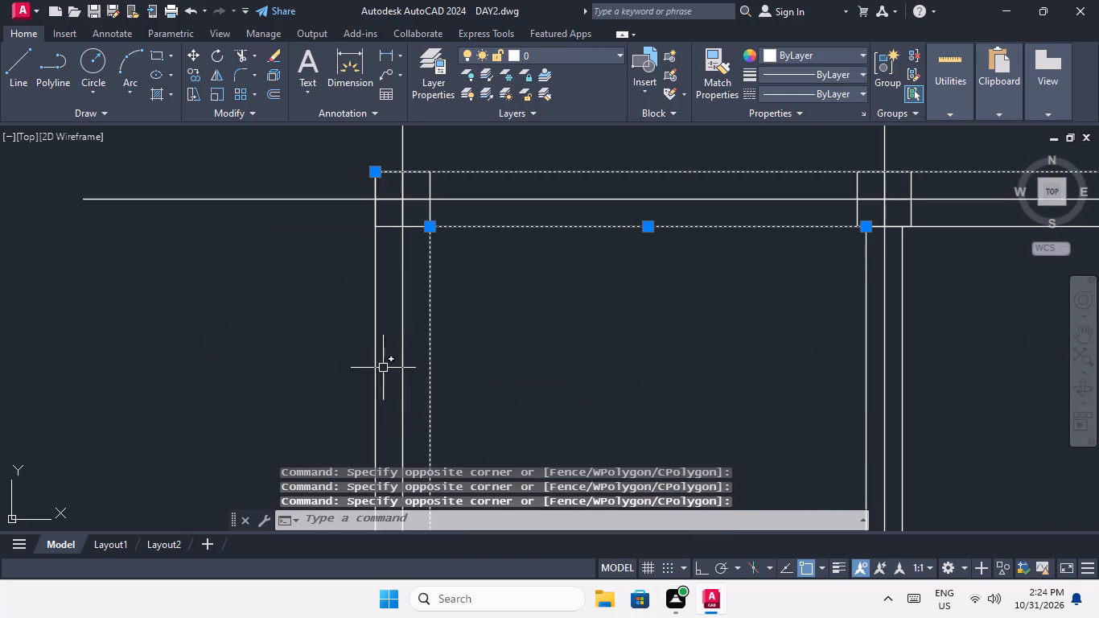
drag(386, 352, 372, 360)
click(344, 377)
scroll(315, 352, down, 2)
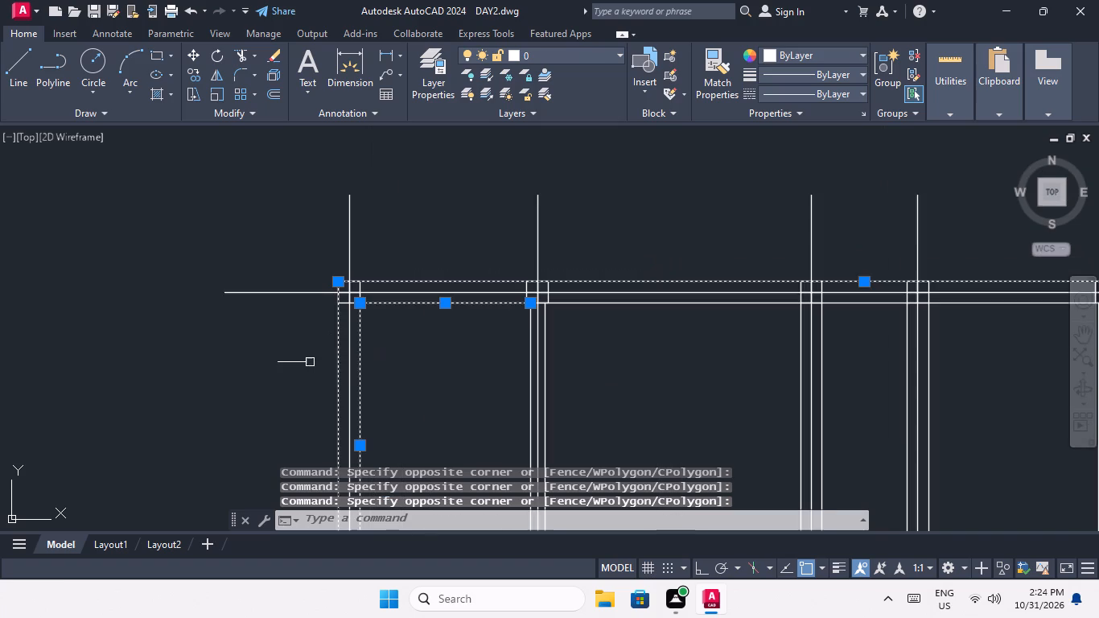
Add the top wall's remaining inner lines and the top-right corner diagonal to the selection, and erase it all with the selected left wall lines.
middle_drag(499, 373, 249, 402)
scroll(364, 336, up, 1)
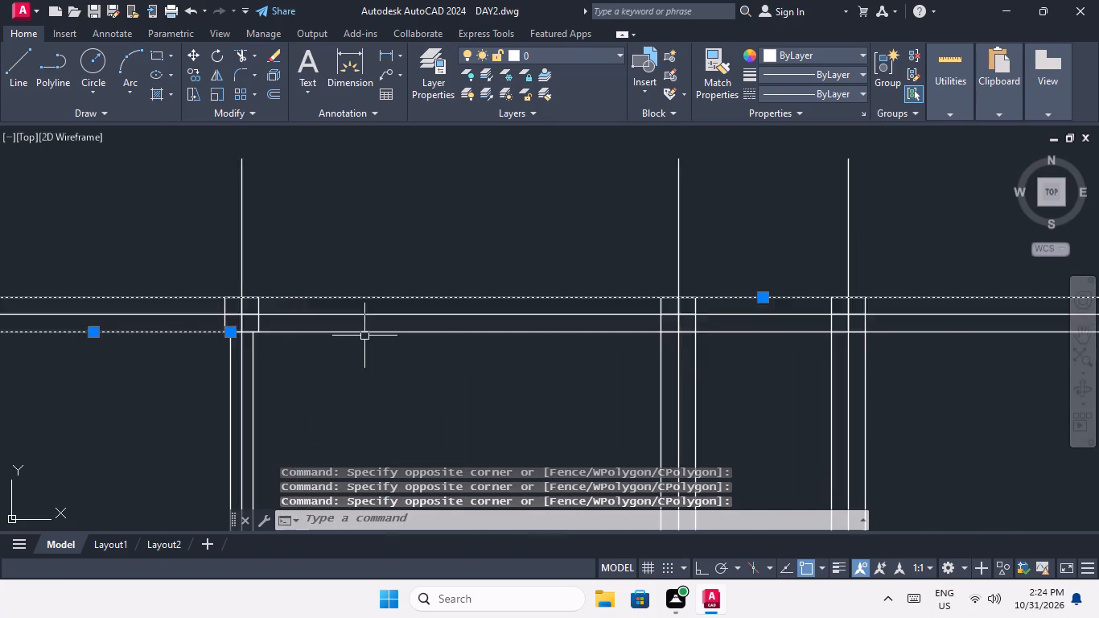
scroll(364, 336, up, 1)
click(388, 357)
click(364, 323)
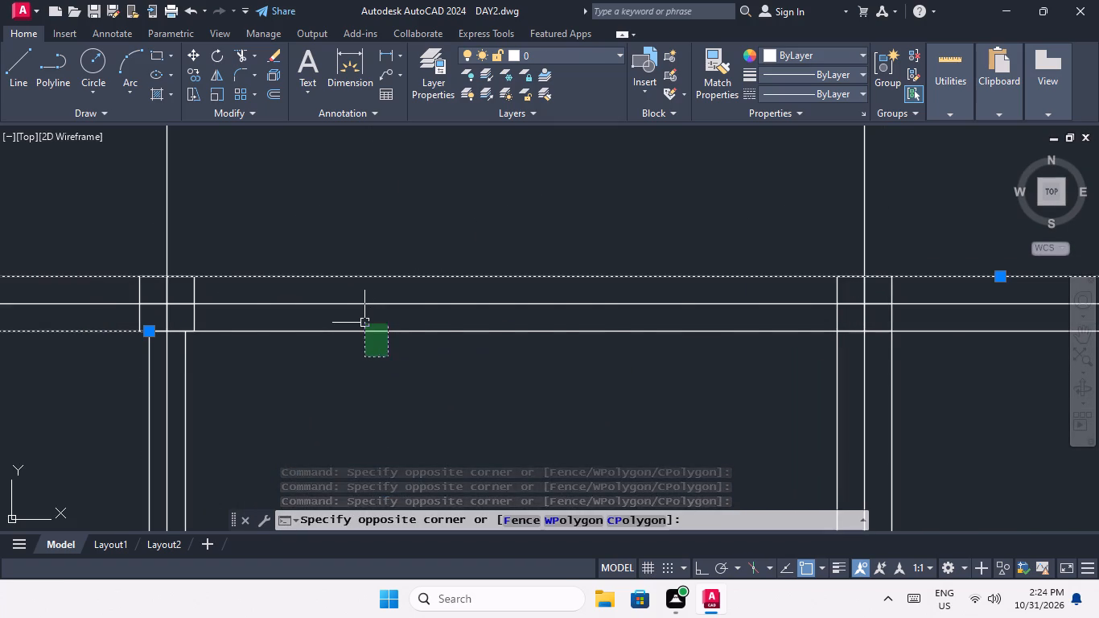
scroll(374, 330, down, 2)
scroll(619, 325, up, 2)
click(638, 360)
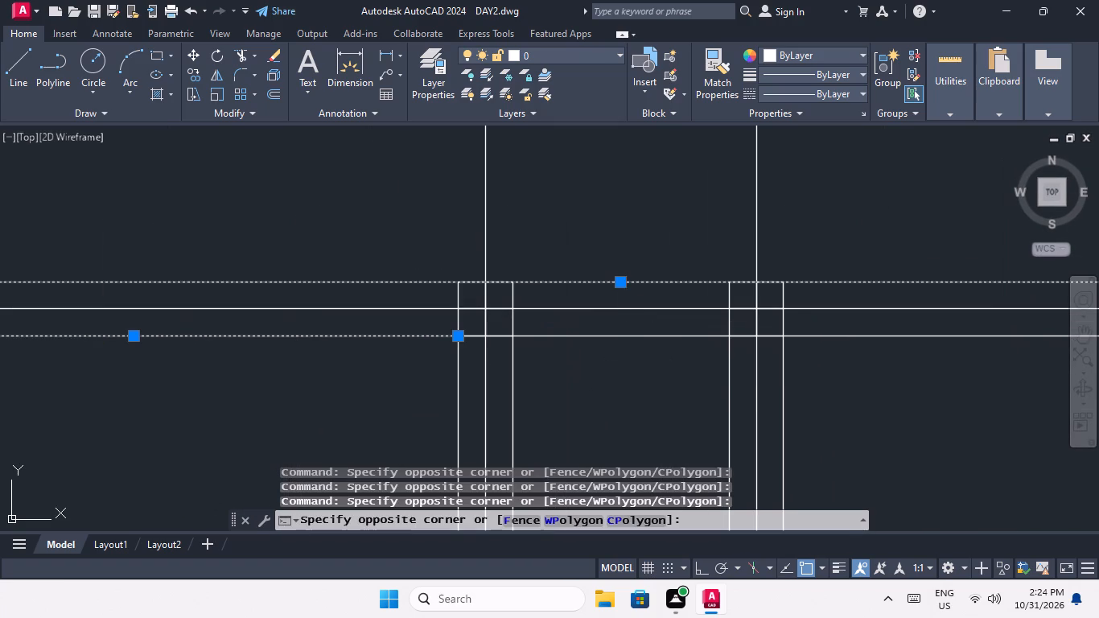
click(629, 328)
scroll(632, 340, down, 2)
middle_drag(744, 353, 740, 356)
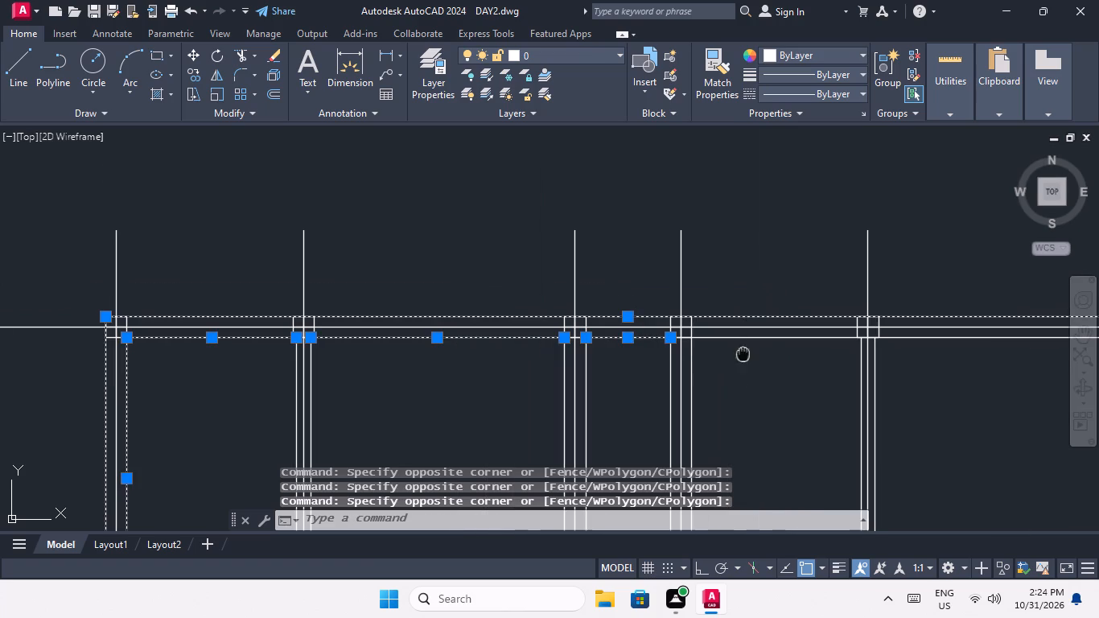
middle_drag(740, 356, 439, 384)
scroll(468, 375, up, 2)
drag(501, 382, 496, 373)
click(484, 352)
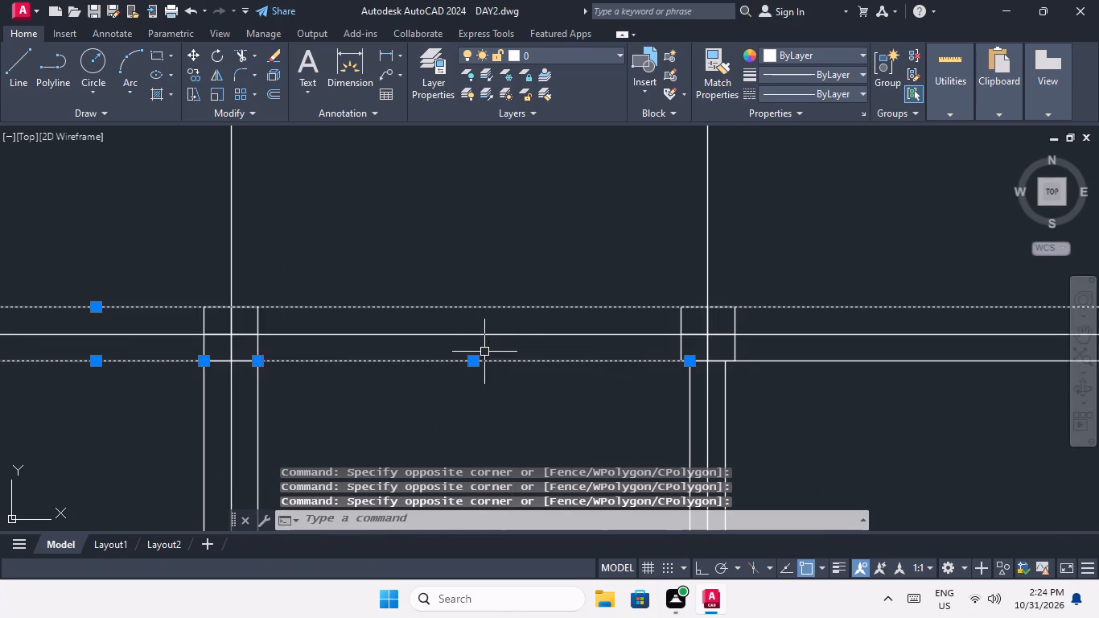
scroll(484, 353, down, 2)
scroll(655, 367, up, 2)
click(678, 366)
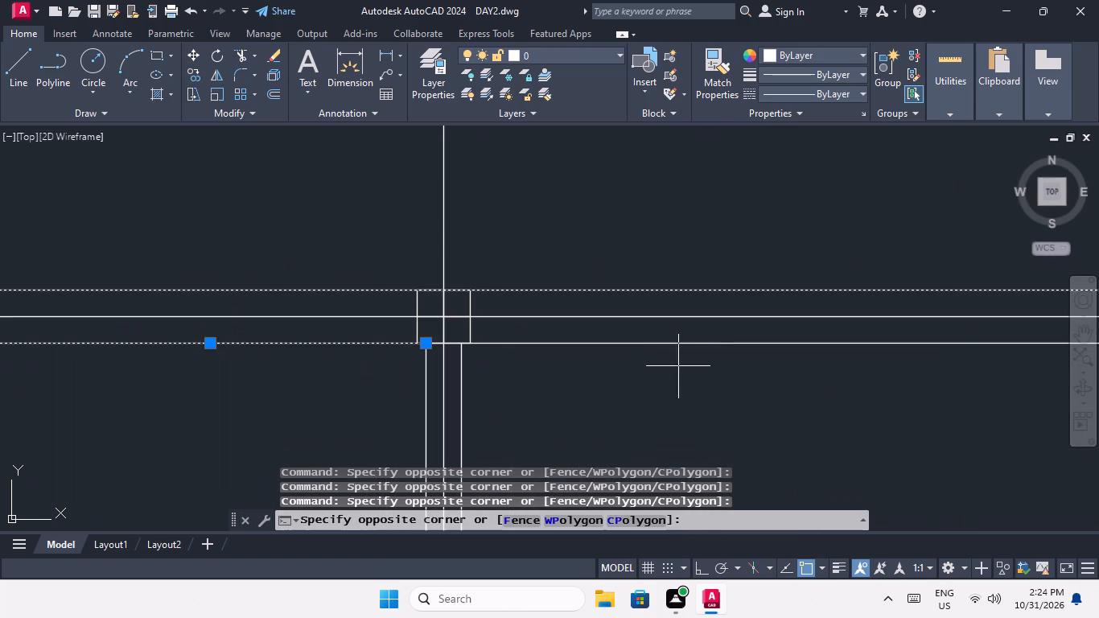
click(649, 336)
scroll(654, 349, down, 3)
middle_drag(665, 393, 643, 404)
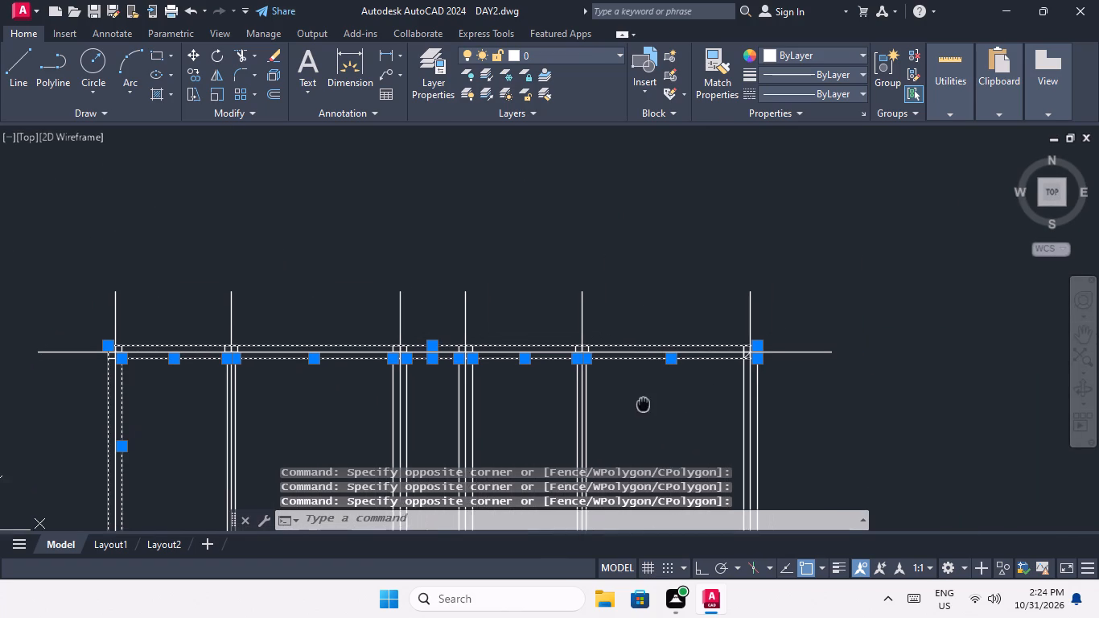
middle_drag(643, 404, 642, 404)
scroll(751, 360, up, 5)
scroll(754, 256, up, 2)
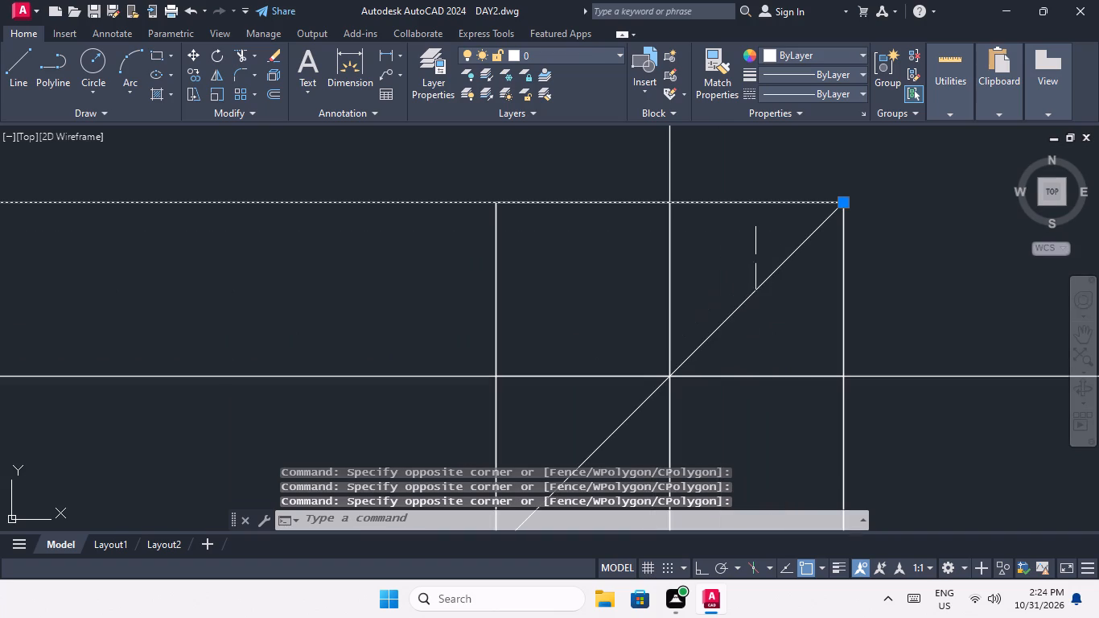
click(776, 295)
click(755, 270)
scroll(755, 269, down, 3)
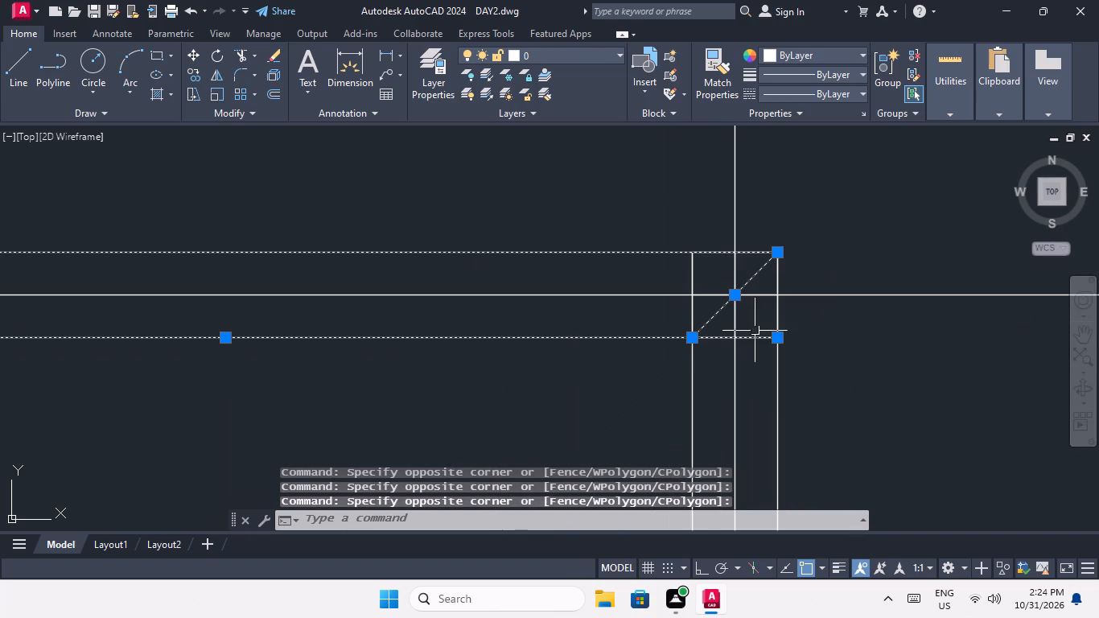
key(Delete)
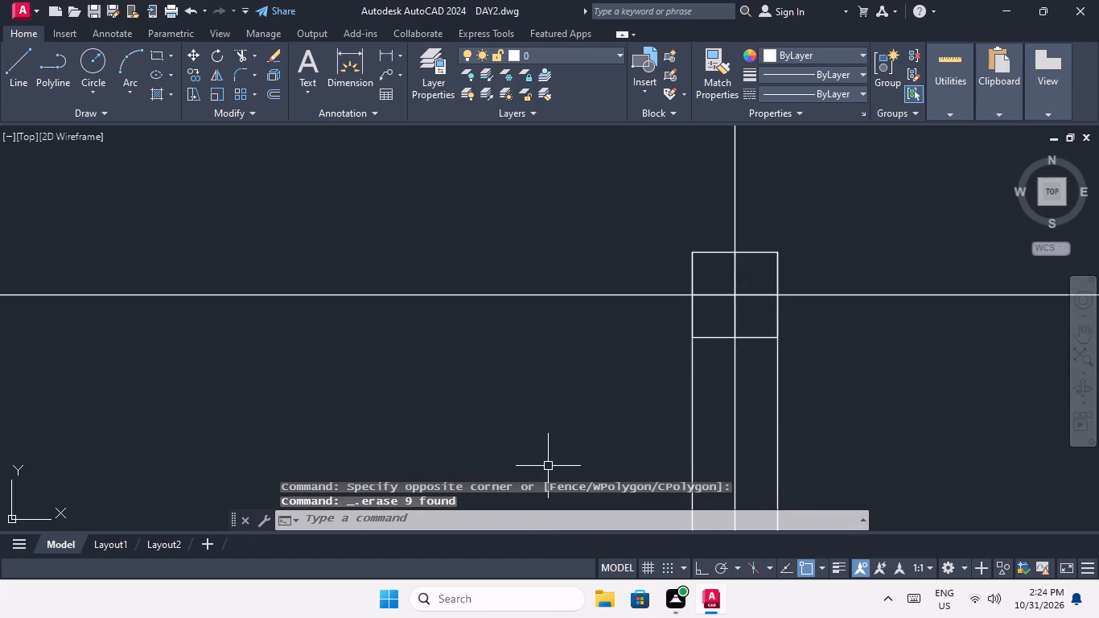
Erase both outlines of the wall below the second column from the left in the top row, keeping the centre line.
scroll(496, 418, down, 2)
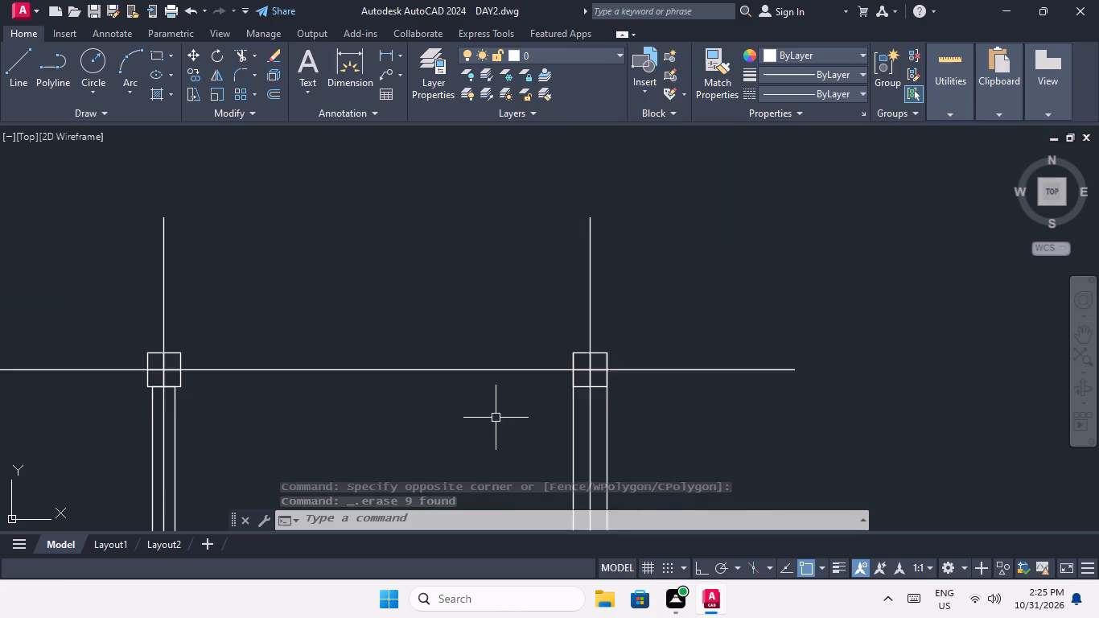
middle_drag(496, 418, 561, 390)
middle_drag(480, 398, 650, 369)
scroll(594, 377, down, 1)
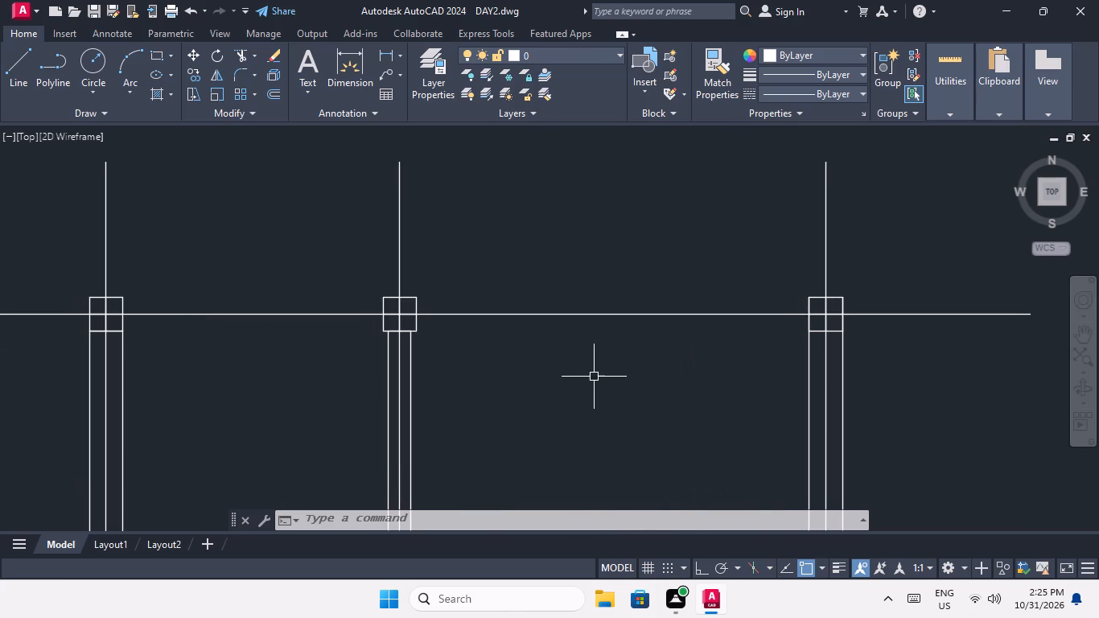
middle_drag(632, 357, 652, 348)
scroll(622, 364, down, 2)
scroll(347, 385, up, 3)
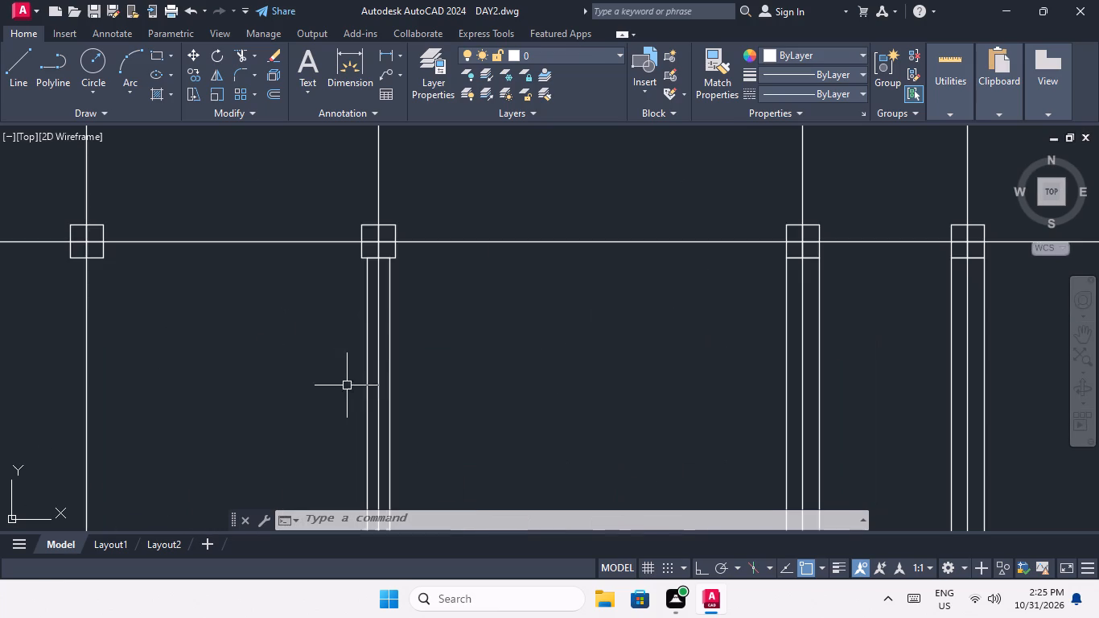
scroll(382, 306, up, 2)
drag(438, 276, 401, 323)
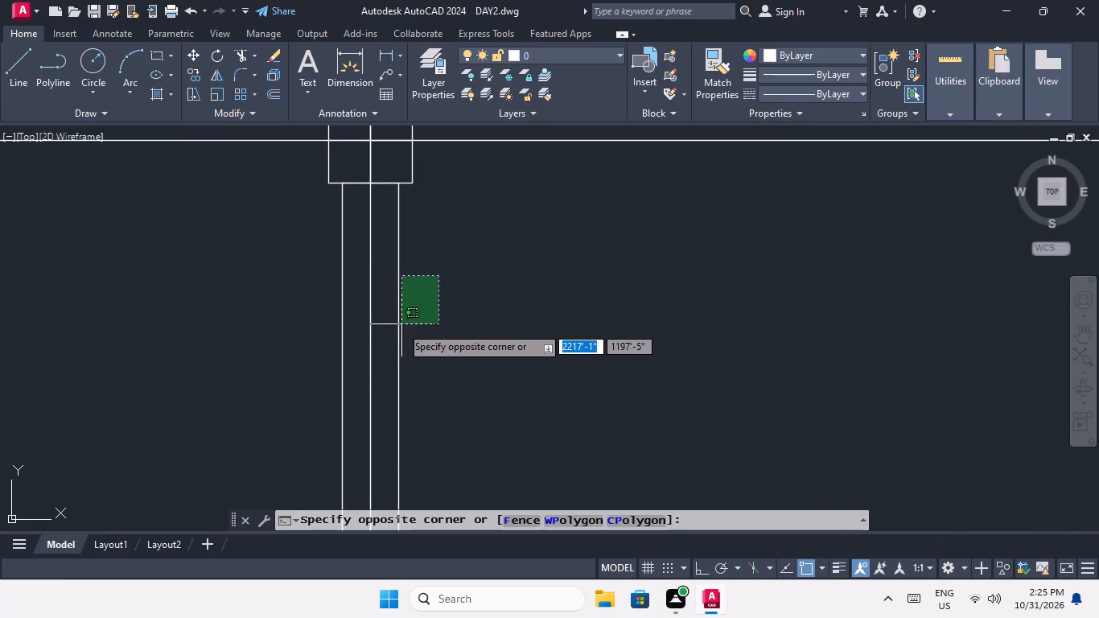
click(390, 336)
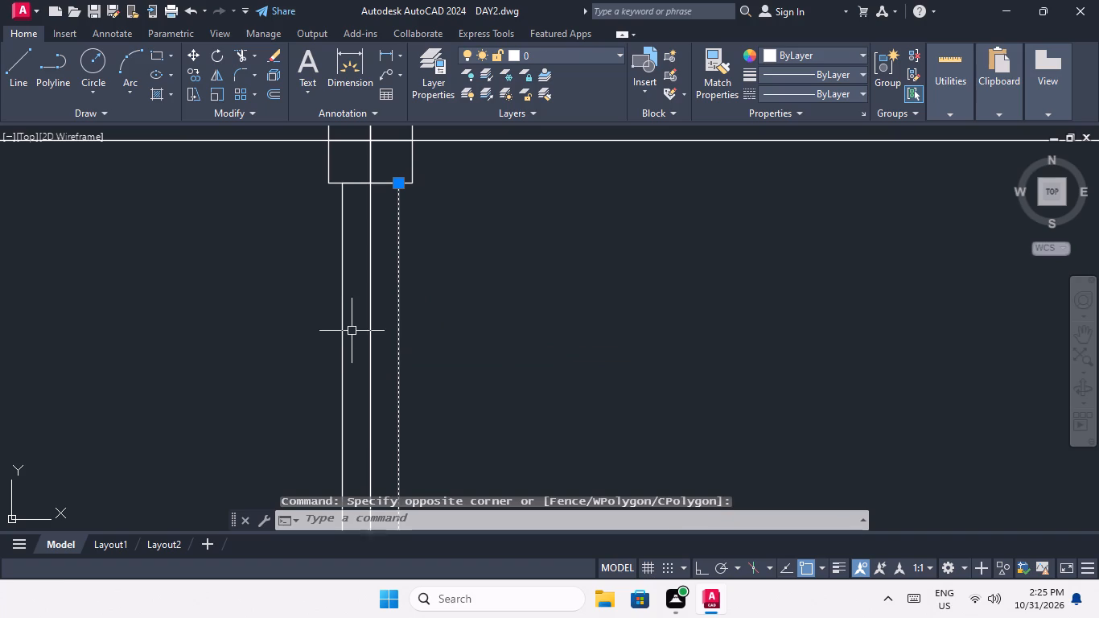
drag(356, 331, 331, 359)
click(329, 360)
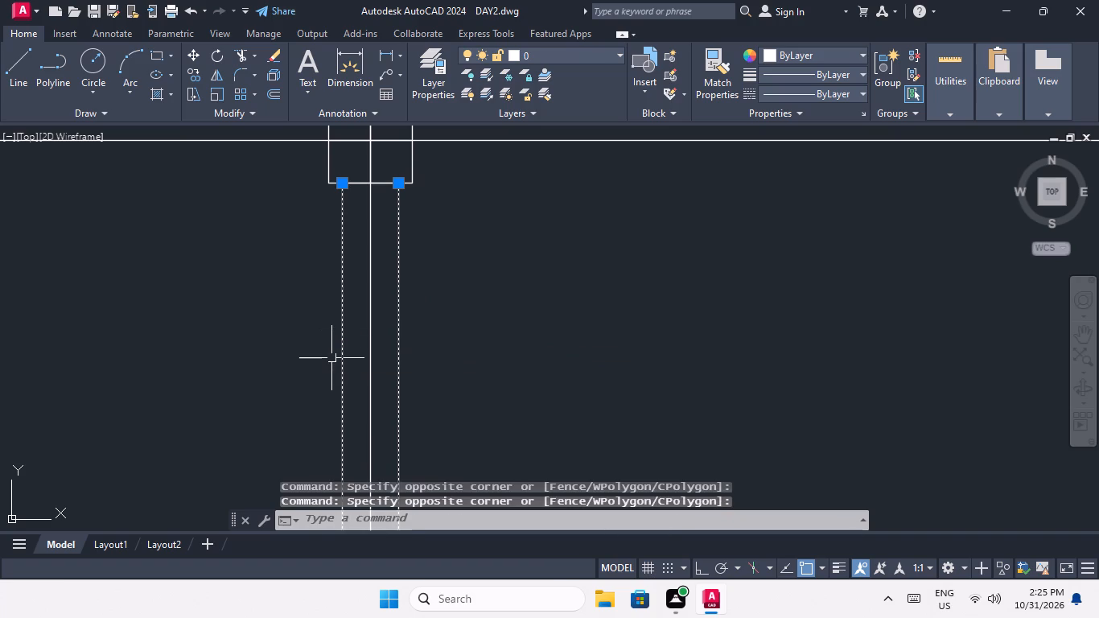
key(Delete)
Erase both outlines of the corridor's left wall in the top row of rooms, keeping its centre line.
scroll(370, 313, down, 5)
scroll(492, 334, up, 4)
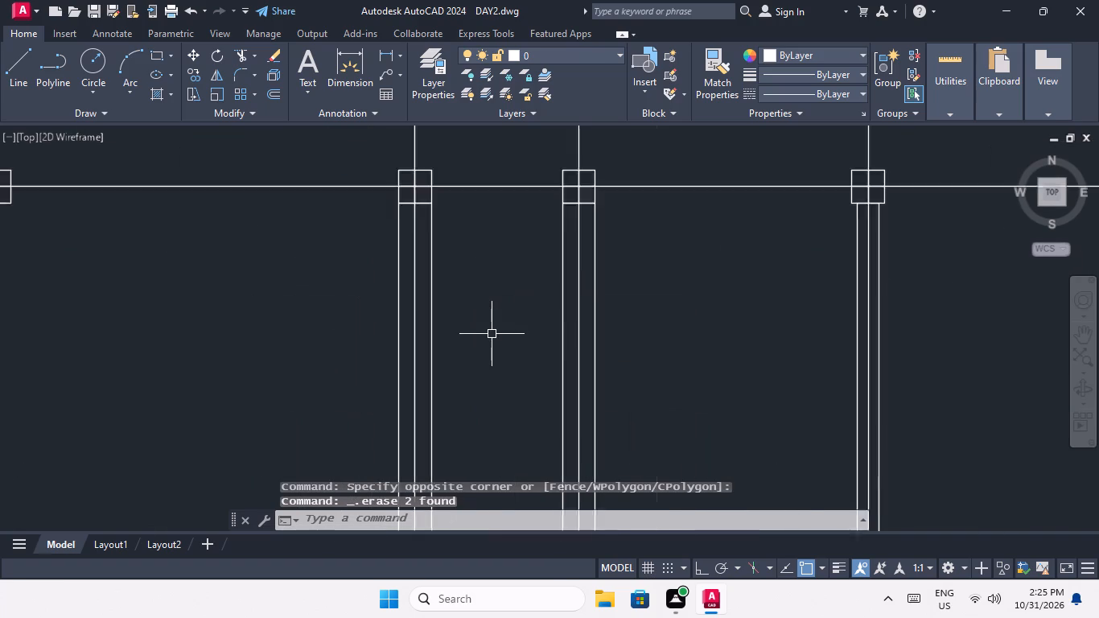
drag(426, 277, 397, 340)
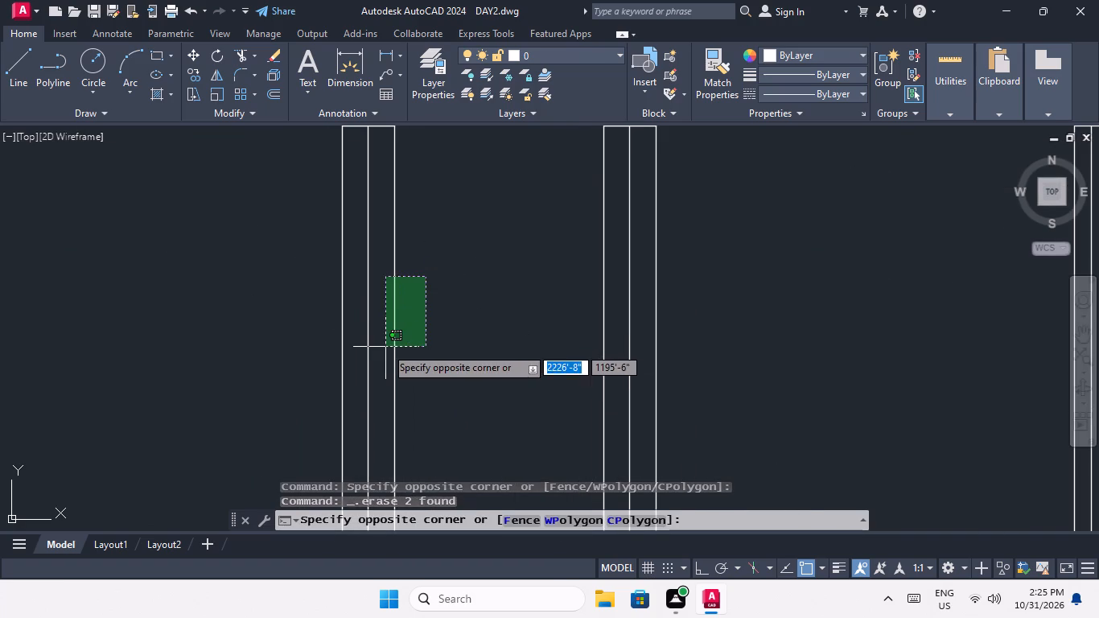
click(385, 347)
key(Delete)
drag(350, 312, 343, 323)
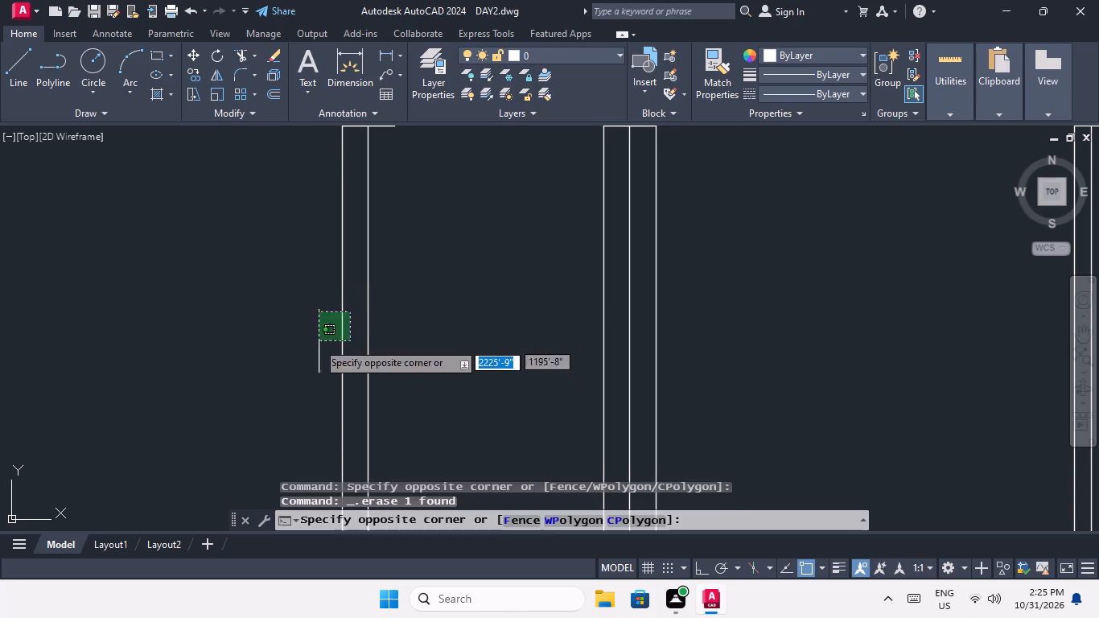
click(316, 343)
key(Delete)
Erase both outlines of the corridor's right wall in the top row of rooms, keeping its centre line.
scroll(316, 343, down, 2)
middle_drag(315, 352, 308, 389)
middle_drag(391, 344, 277, 344)
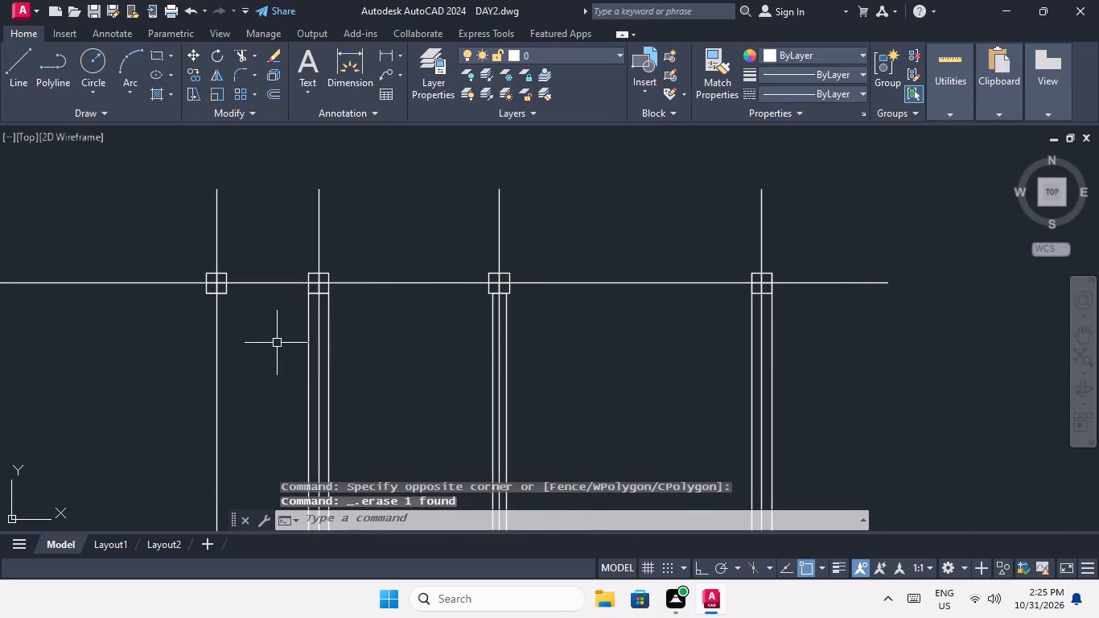
scroll(331, 323, up, 2)
drag(348, 315, 339, 339)
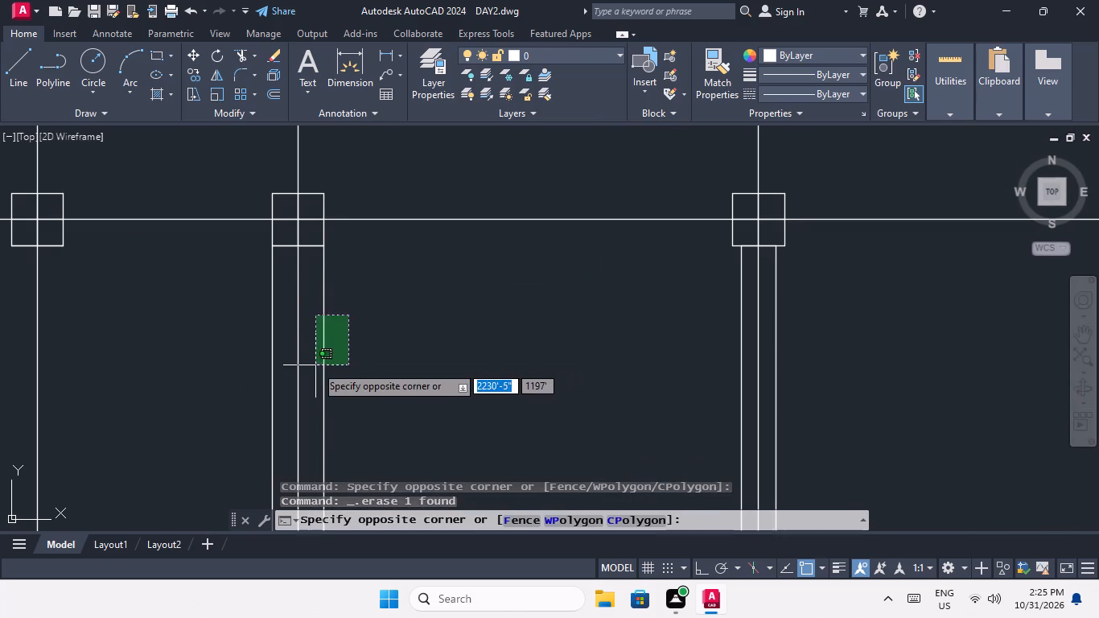
click(314, 365)
key(Delete)
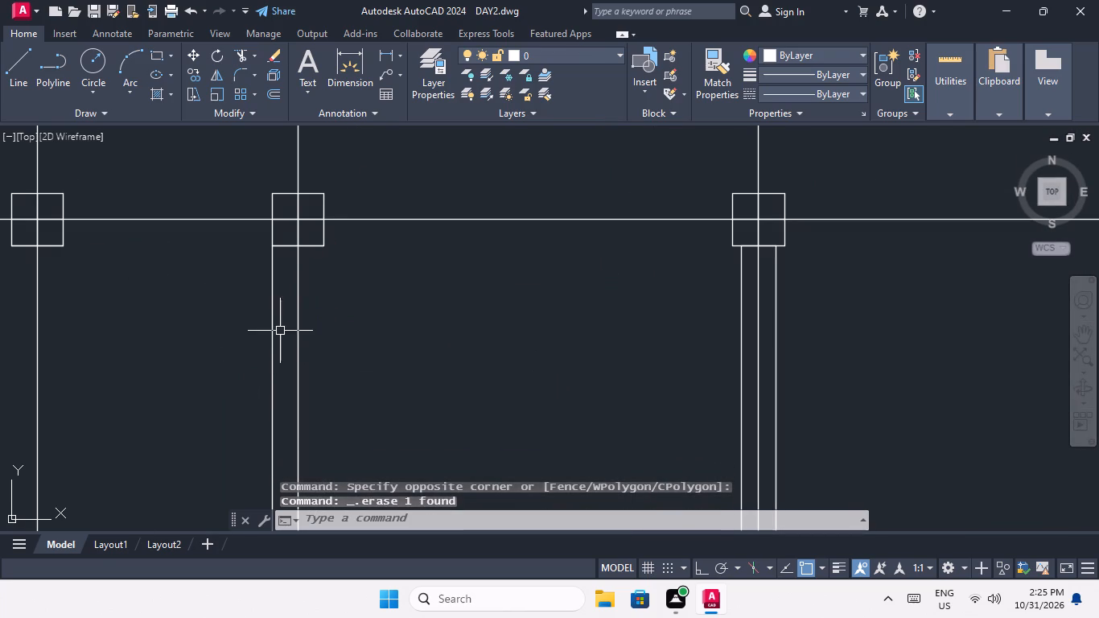
drag(281, 331, 256, 362)
click(256, 363)
key(Delete)
Erase both outlines of the right block's middle vertical wall in the top row of rooms, keeping its centre line.
scroll(256, 363, down, 2)
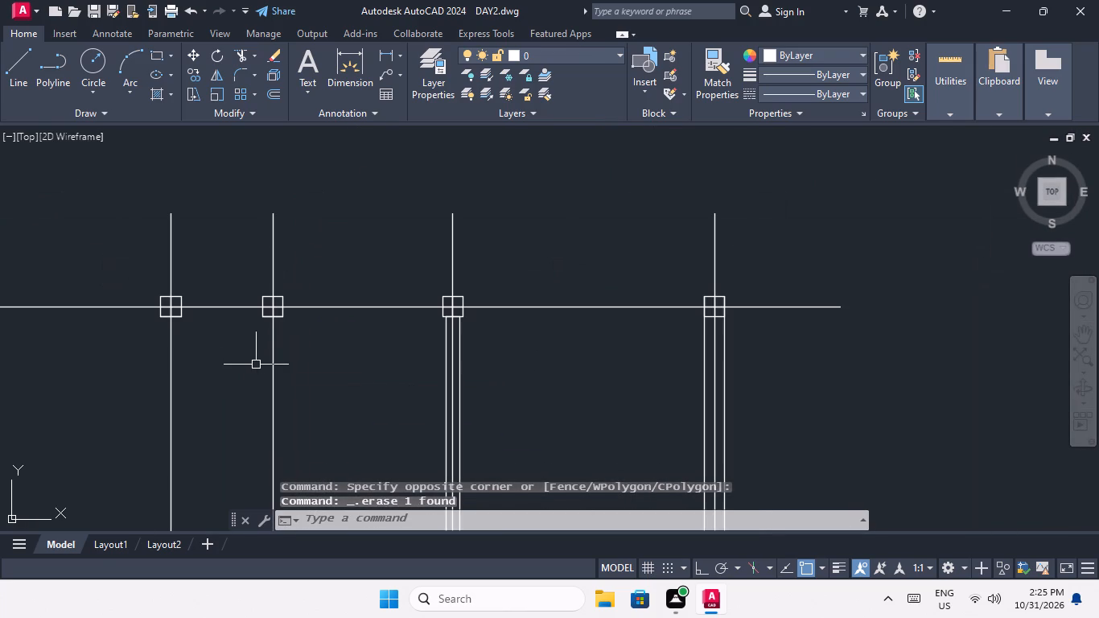
middle_drag(515, 392, 405, 398)
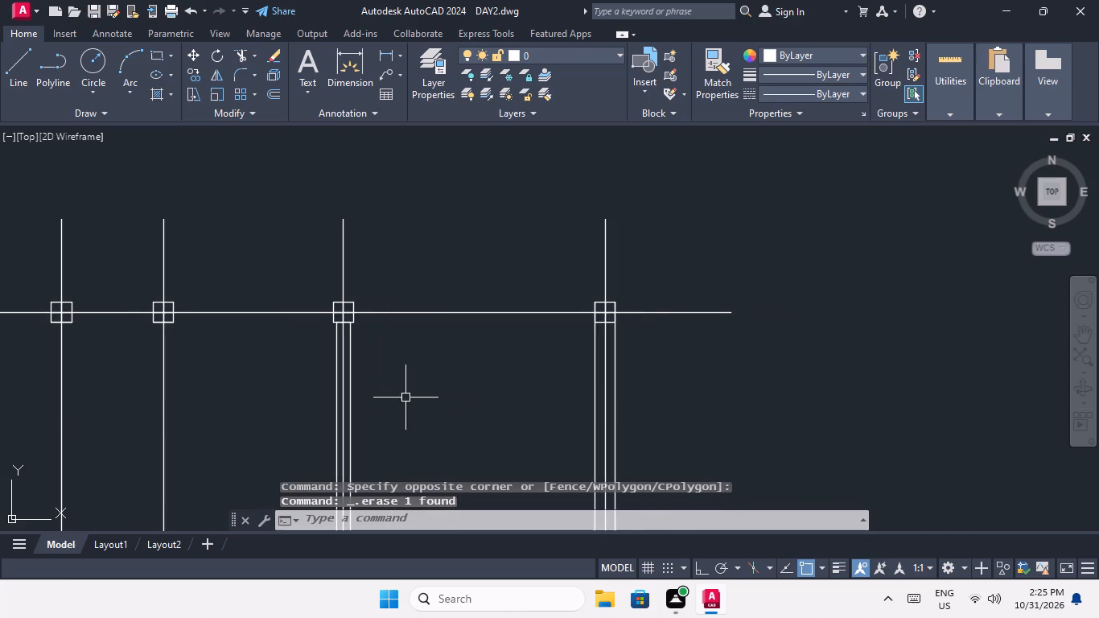
scroll(388, 407, up, 2)
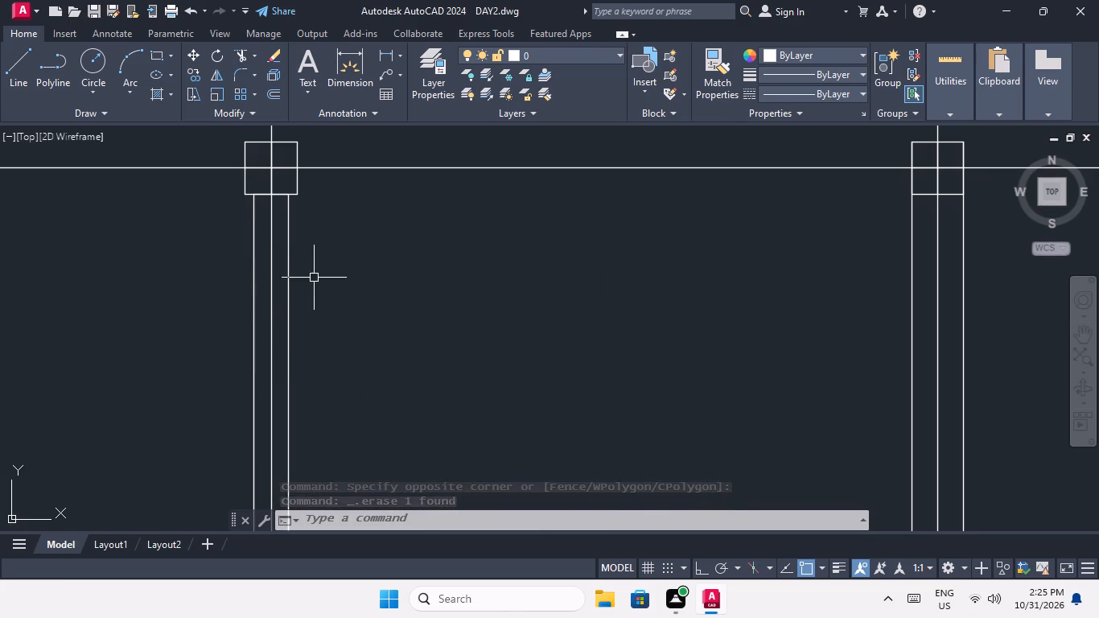
drag(311, 287, 288, 299)
click(281, 317)
key(Delete)
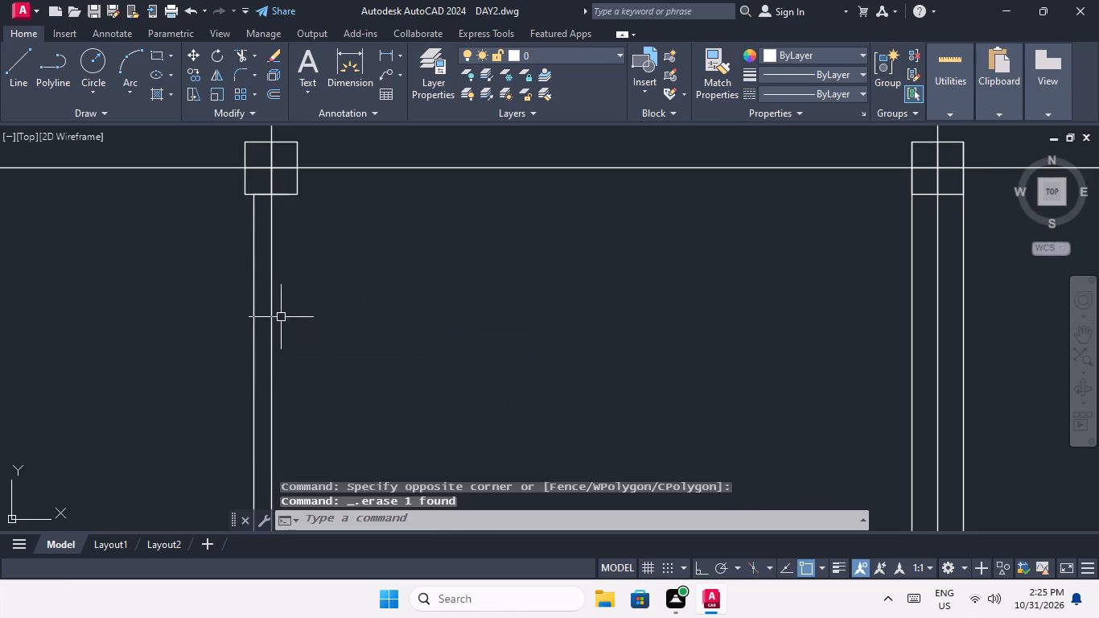
drag(258, 309, 242, 328)
click(236, 336)
key(Delete)
Erase both outlines of the building's outer right wall in the top row of rooms, keeping its centre line.
scroll(232, 337, down, 3)
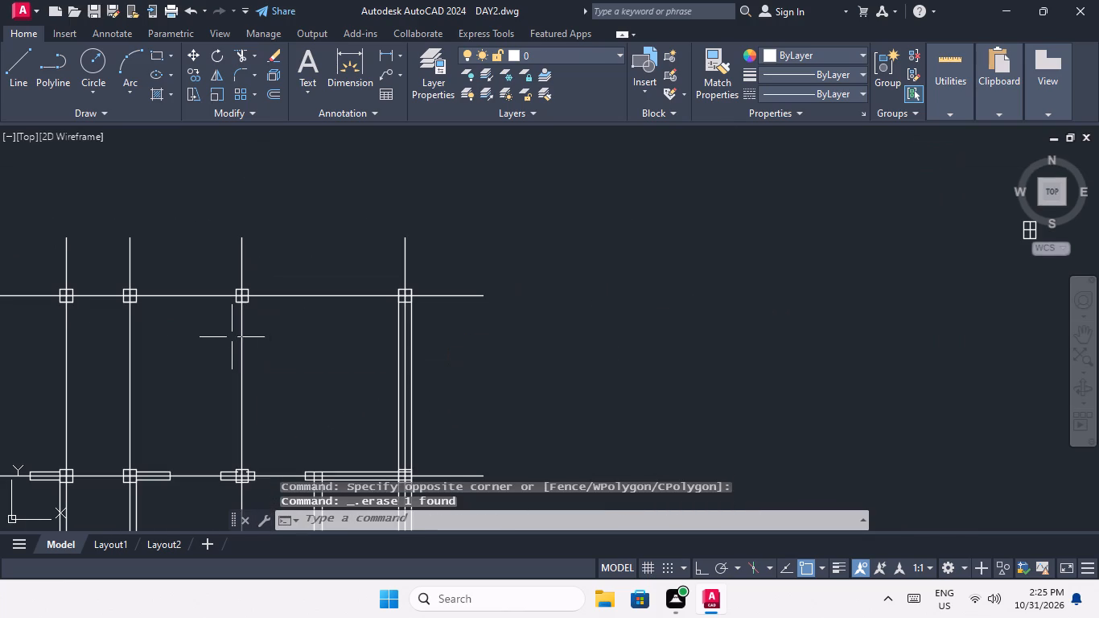
scroll(429, 359, up, 3)
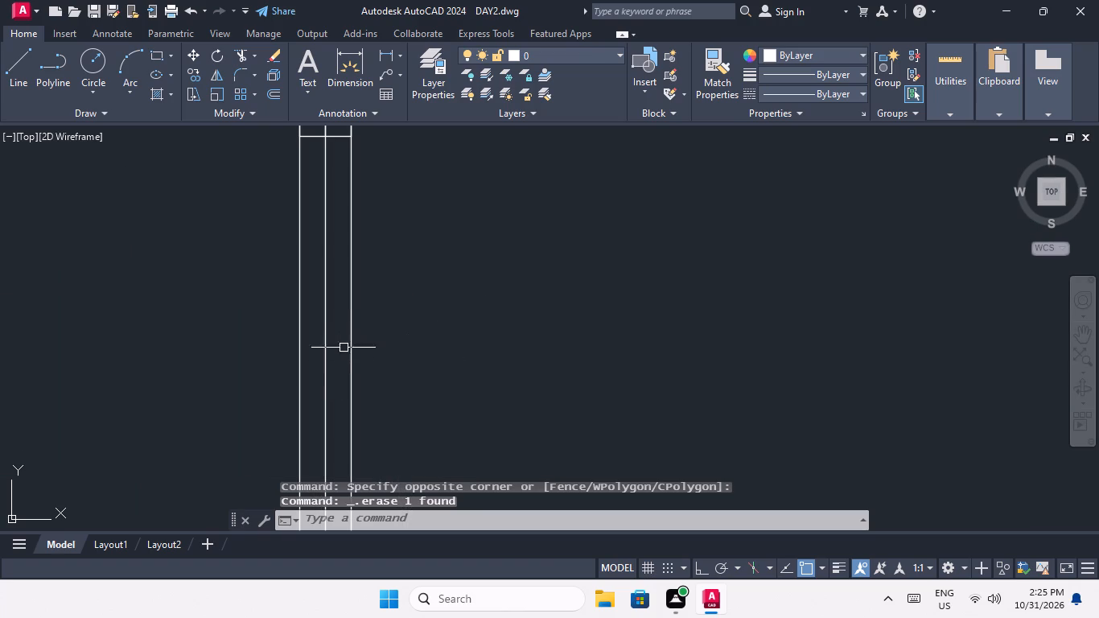
drag(378, 282, 364, 317)
click(341, 343)
key(Delete)
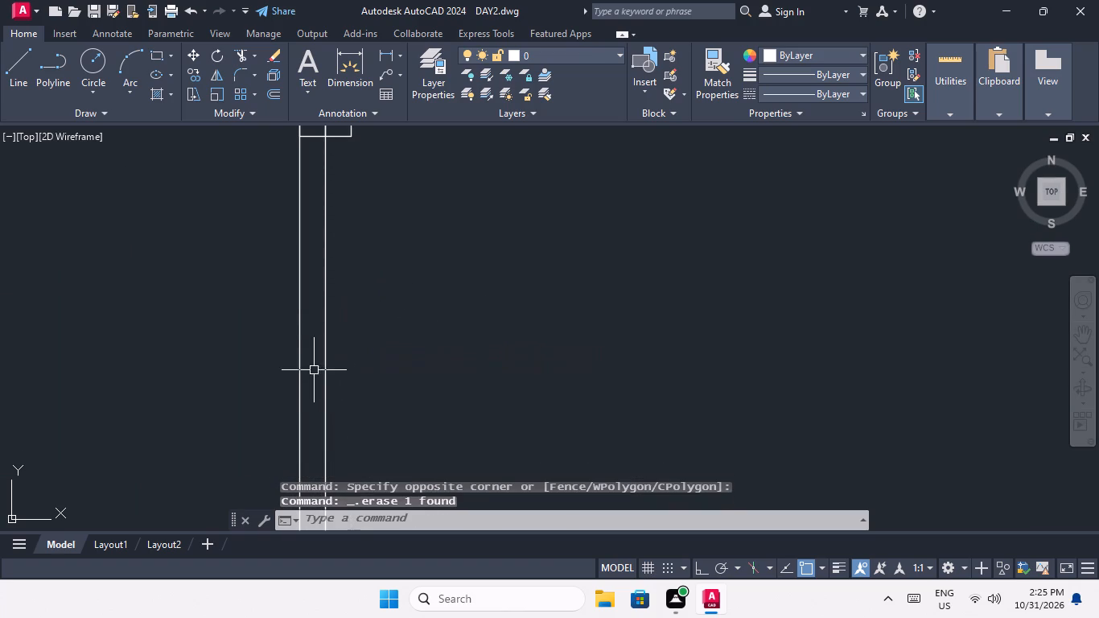
drag(311, 357, 280, 398)
click(278, 401)
key(Delete)
Erase the upper line and end line of the short wall piece beside the leftmost column on the second horizontal centre line.
scroll(276, 365, down, 2)
middle_drag(157, 377, 249, 338)
scroll(210, 354, down, 2)
middle_drag(263, 333, 311, 313)
middle_drag(315, 312, 382, 275)
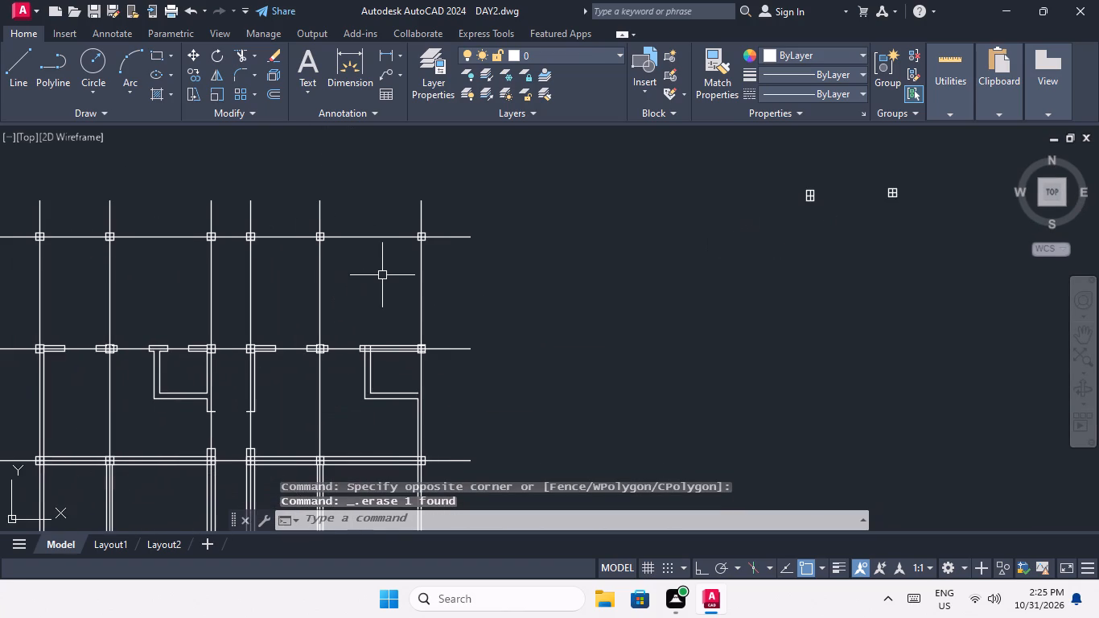
middle_drag(381, 276, 541, 246)
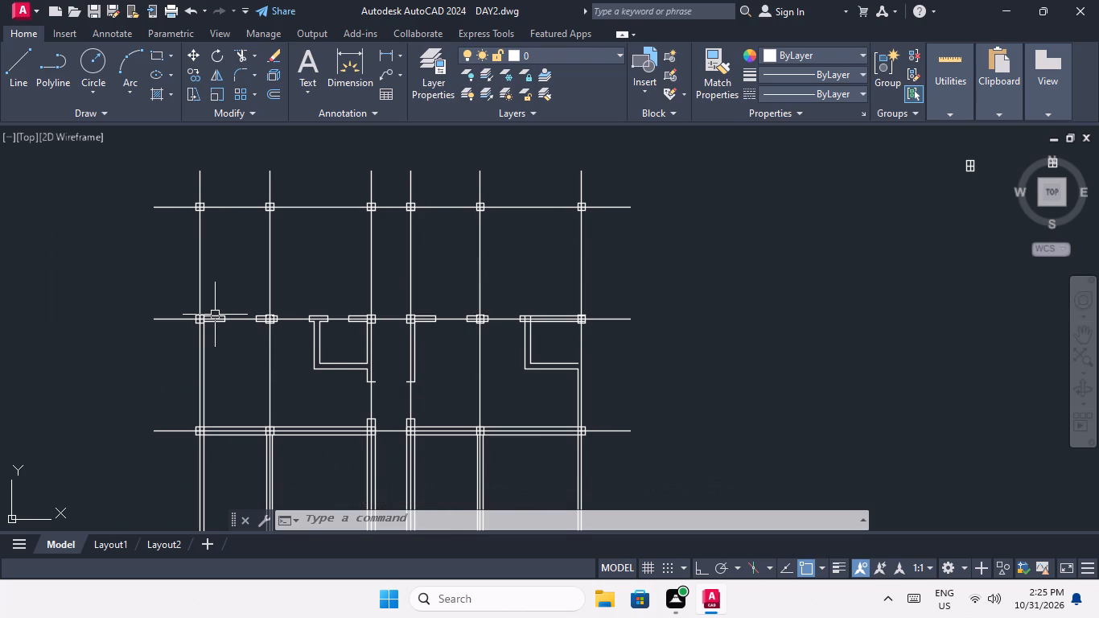
scroll(216, 311, up, 3)
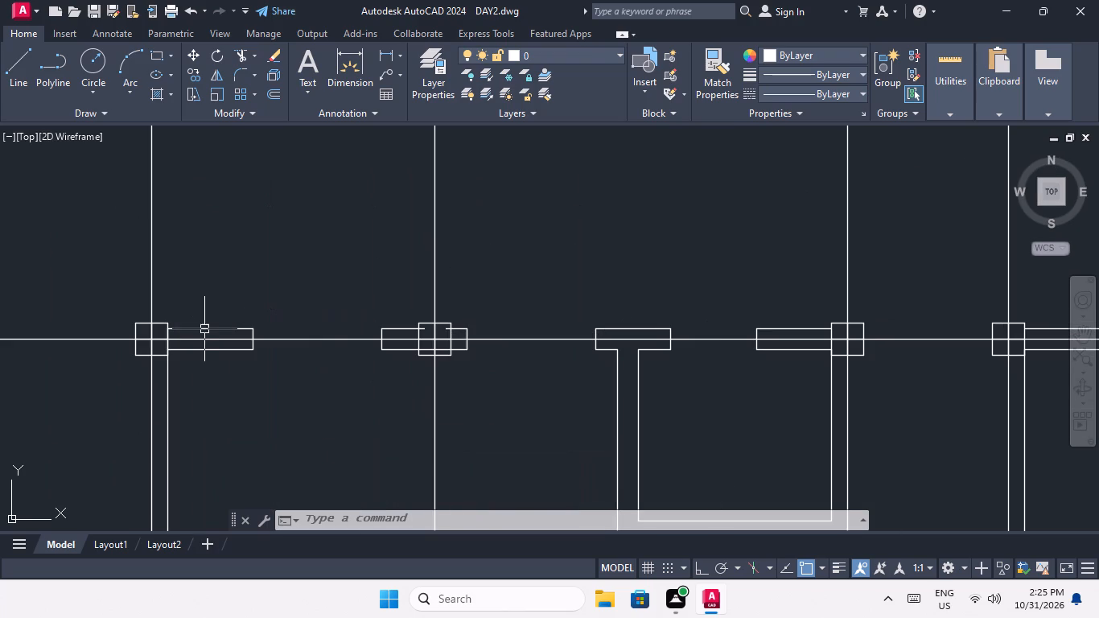
scroll(204, 331, up, 3)
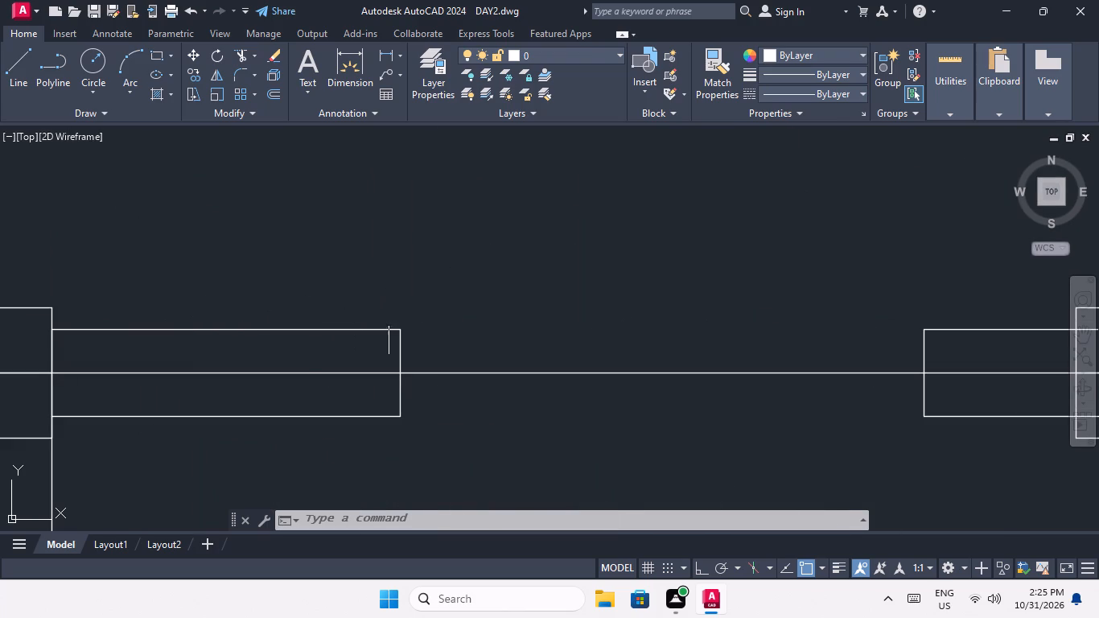
drag(434, 303, 424, 319)
click(386, 342)
key(Delete)
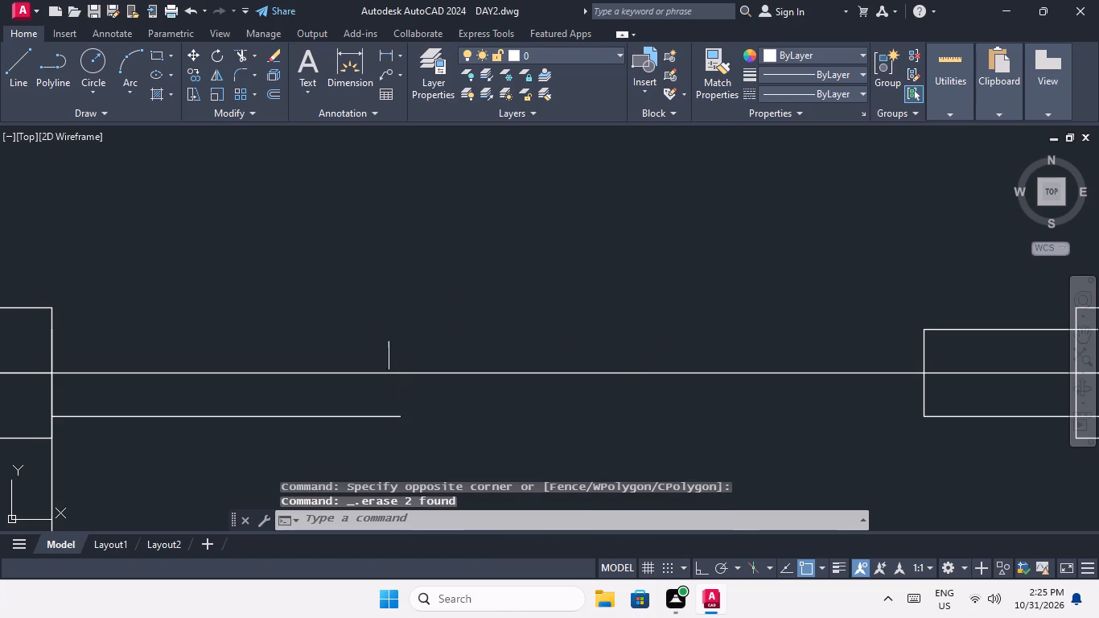
middle_drag(337, 319, 398, 223)
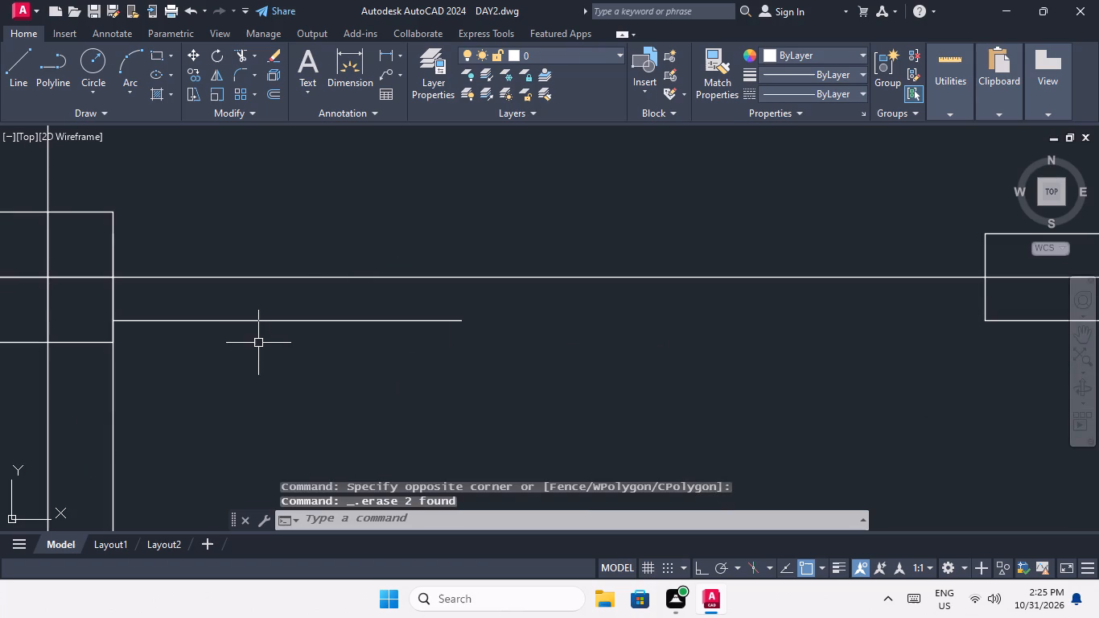
Erase the lower line of the short wall piece beside the leftmost column on the second horizontal centre line.
click(274, 355)
click(261, 316)
key(Delete)
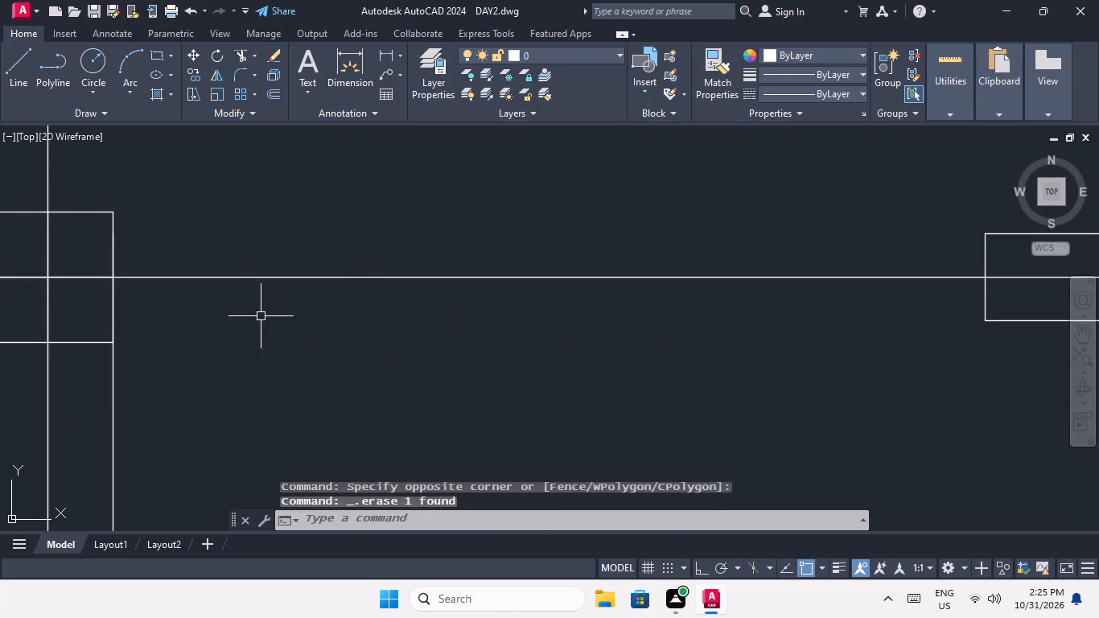
Erase the inner vertical wall outline below the leftmost column in the second row, keeping its centre line.
scroll(264, 323, down, 2)
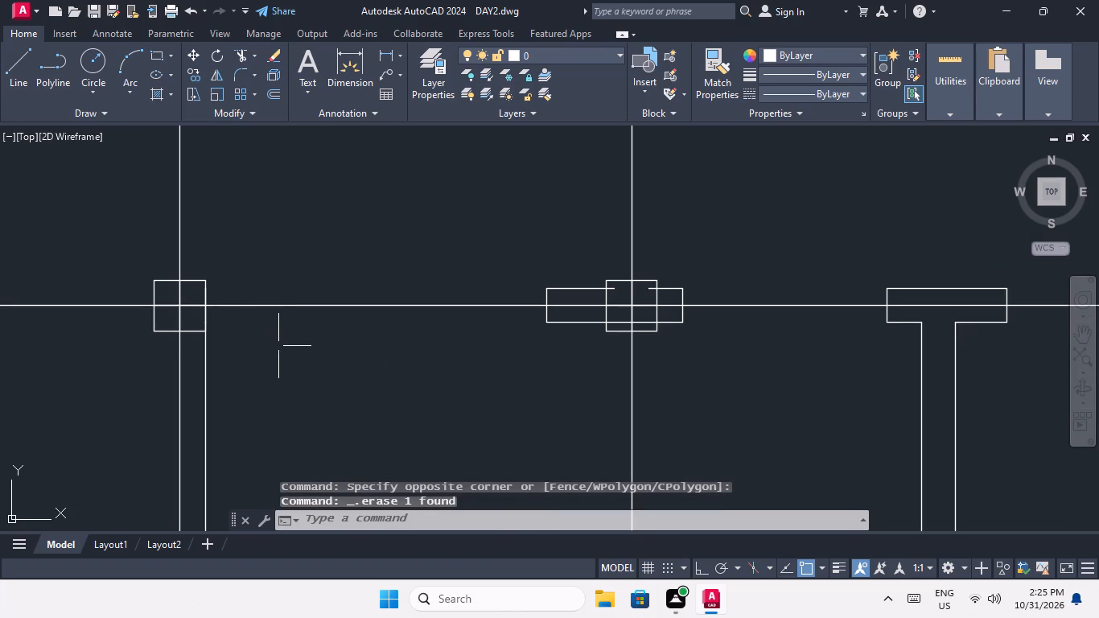
middle_drag(258, 354, 270, 278)
drag(276, 305, 239, 350)
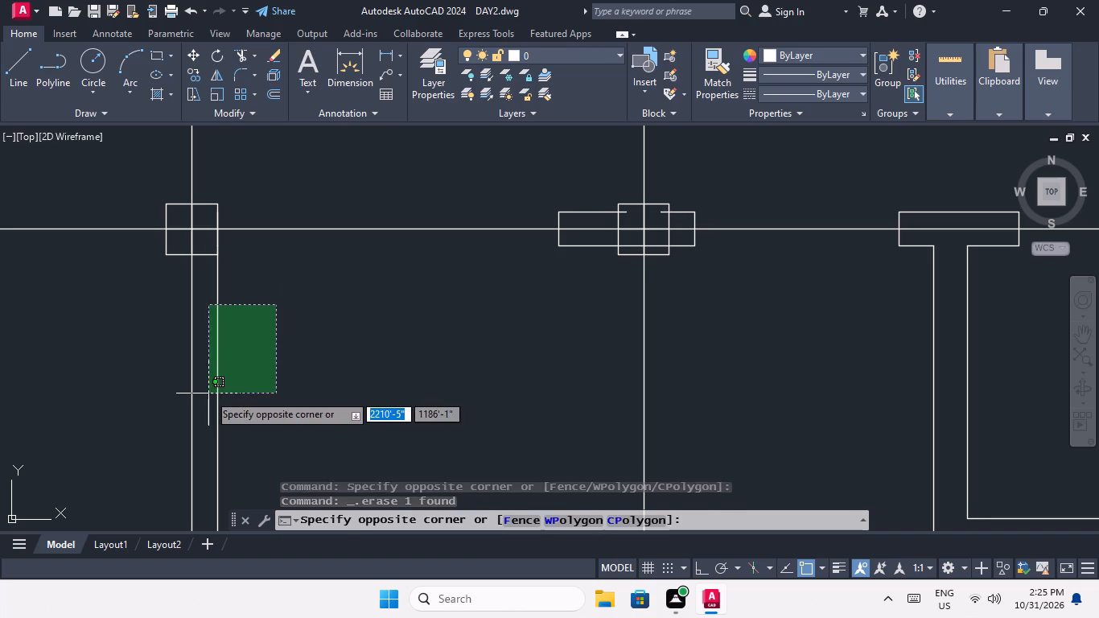
click(208, 393)
key(Delete)
Erase the upper, lower and end lines of the short wall piece passing through the second column on the second horizontal centre line.
scroll(311, 319, down, 2)
middle_drag(310, 319, 234, 339)
scroll(345, 309, up, 5)
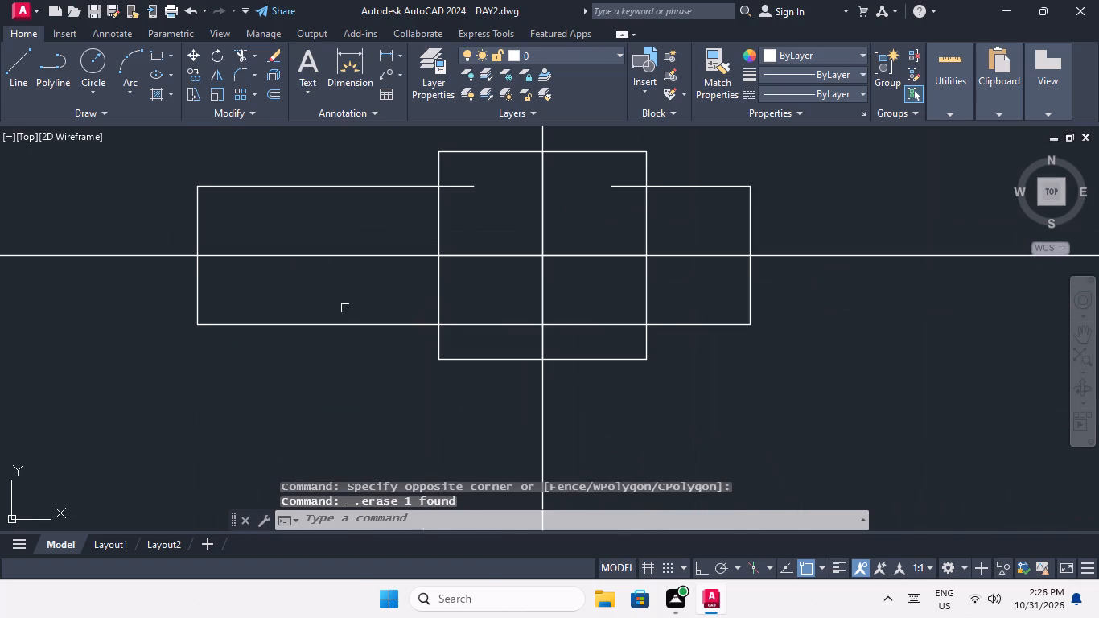
click(264, 380)
click(174, 314)
key(Delete)
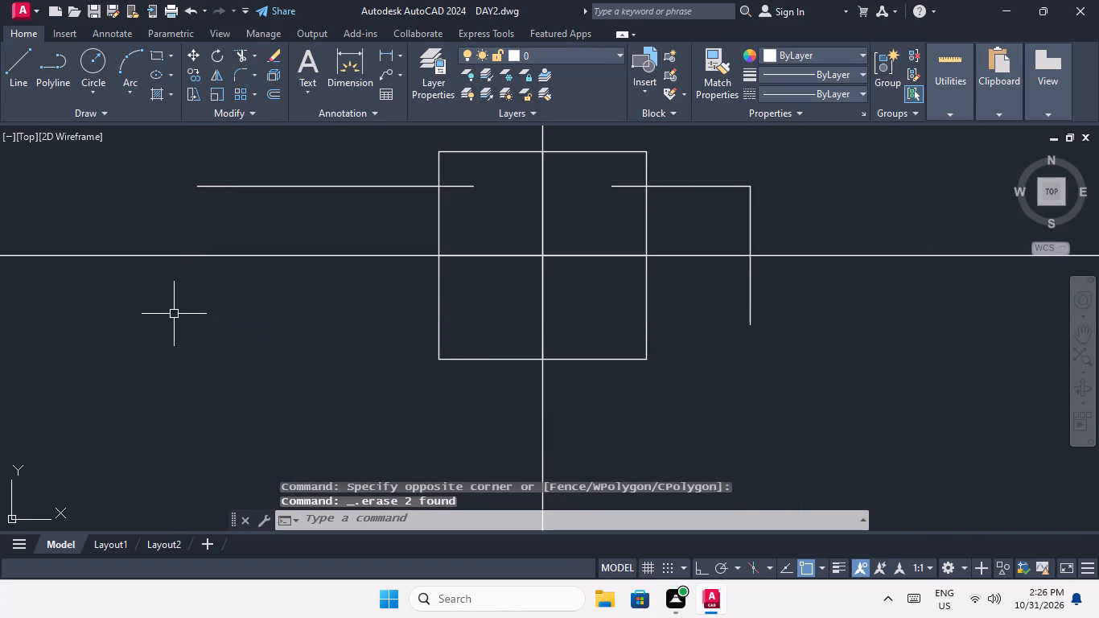
click(375, 214)
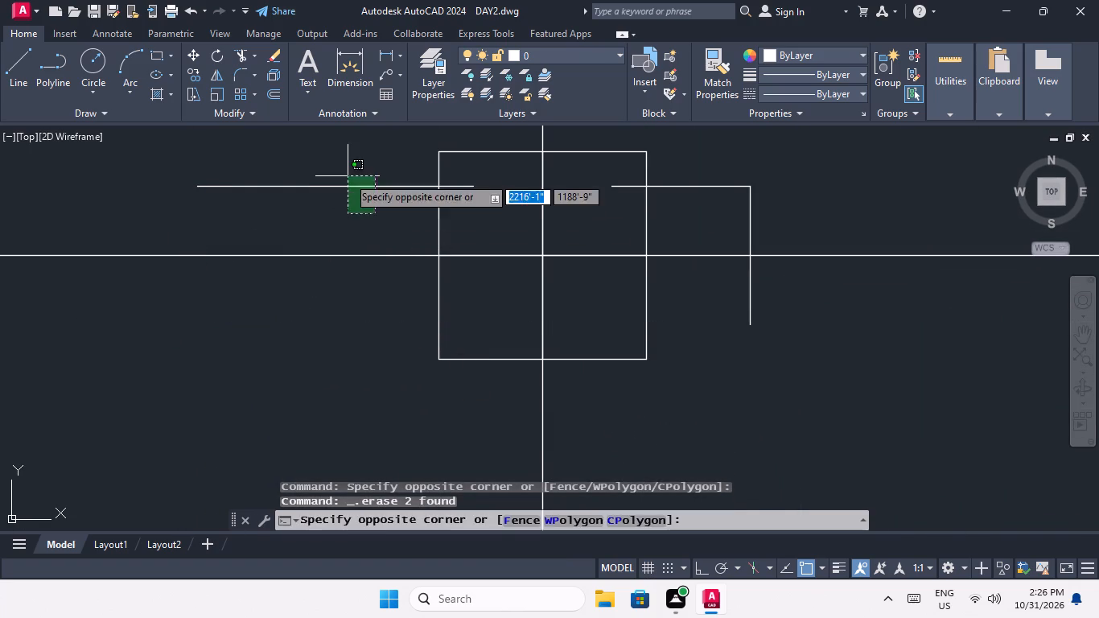
click(348, 174)
key(Delete)
middle_drag(750, 195, 447, 303)
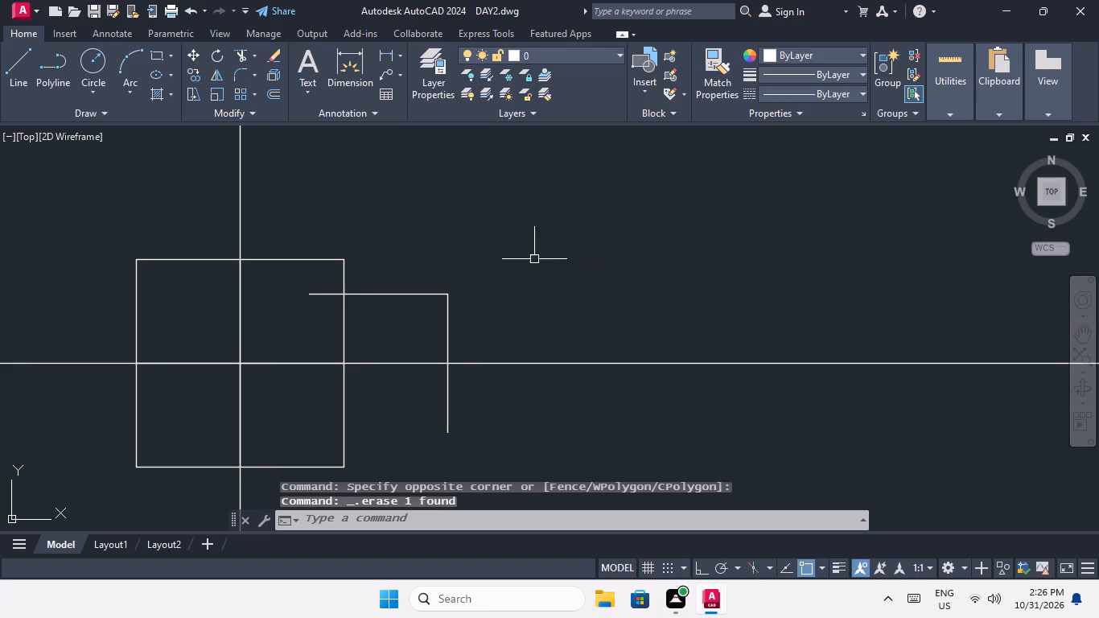
drag(533, 253, 458, 309)
drag(469, 257, 440, 318)
click(433, 324)
key(Delete)
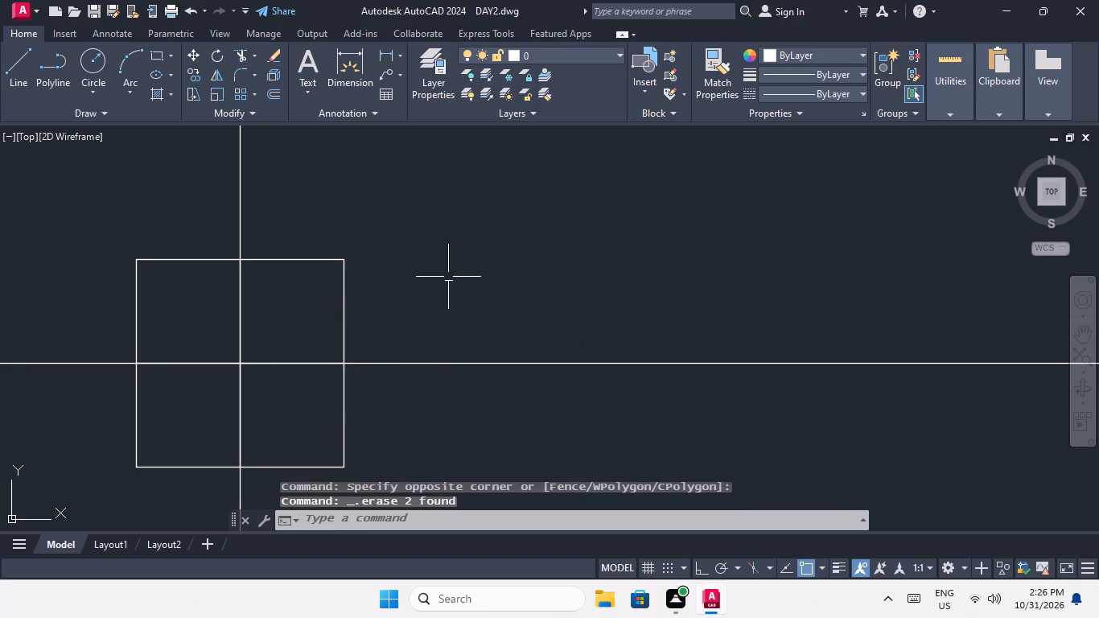
Erase the top line, both end lines and the lower-left line of the T-shaped wall piece between the second and third columns.
scroll(455, 243, down, 4)
middle_drag(500, 307, 381, 348)
scroll(532, 310, up, 2)
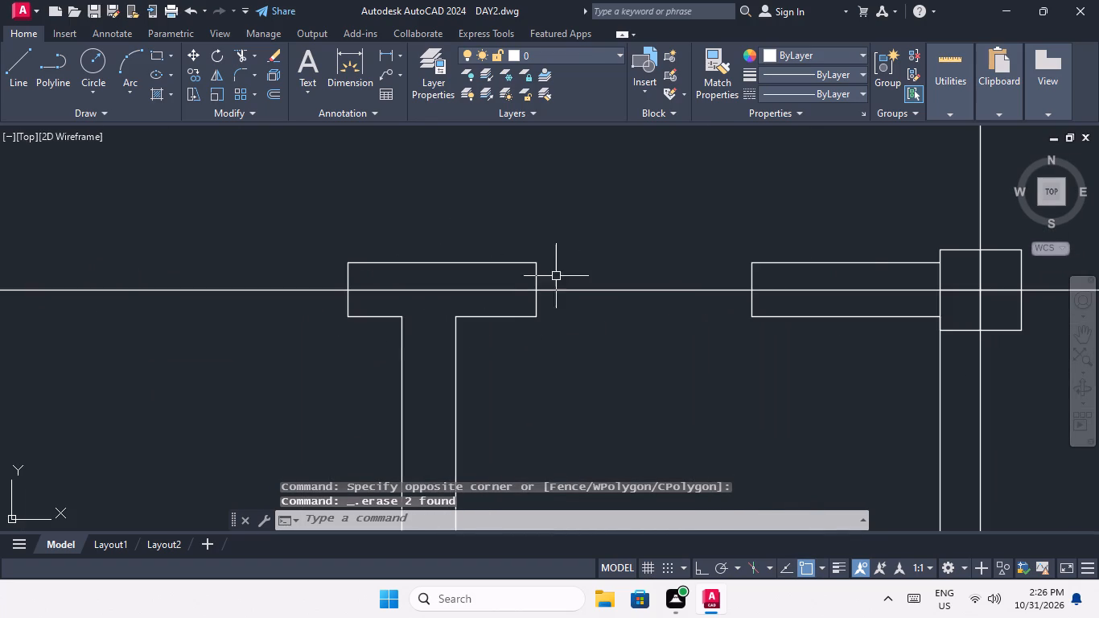
scroll(540, 257, up, 2)
drag(570, 252, 558, 257)
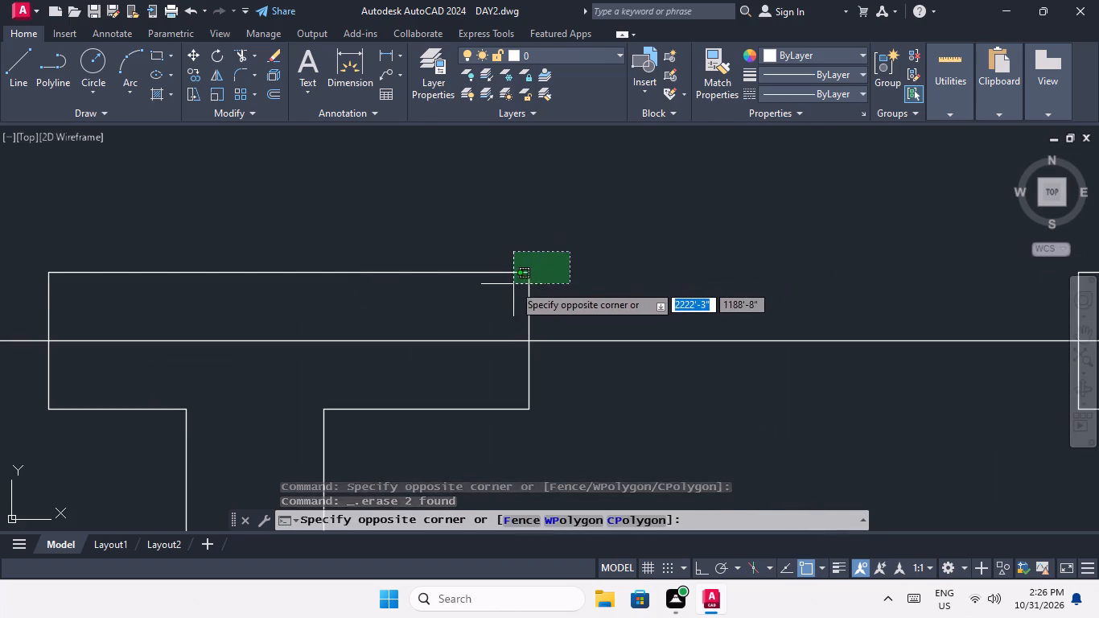
click(513, 284)
key(Delete)
scroll(516, 254, down, 2)
scroll(376, 321, up, 3)
click(342, 360)
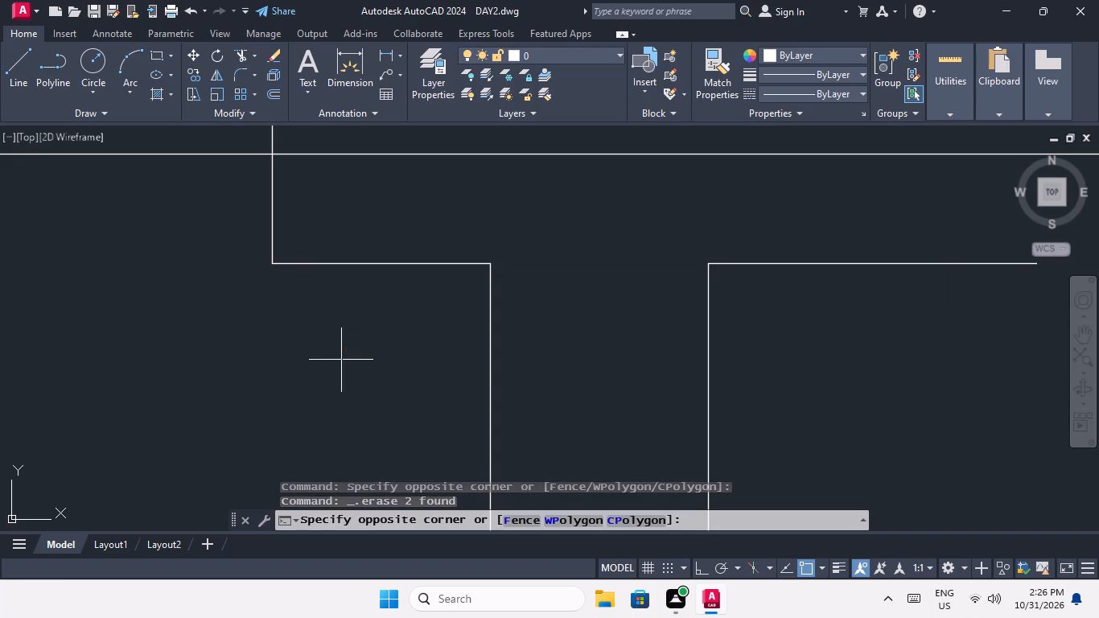
click(245, 247)
key(Delete)
Erase both vertical outlines of the T-shaped wall piece's stem.
scroll(245, 247, down, 3)
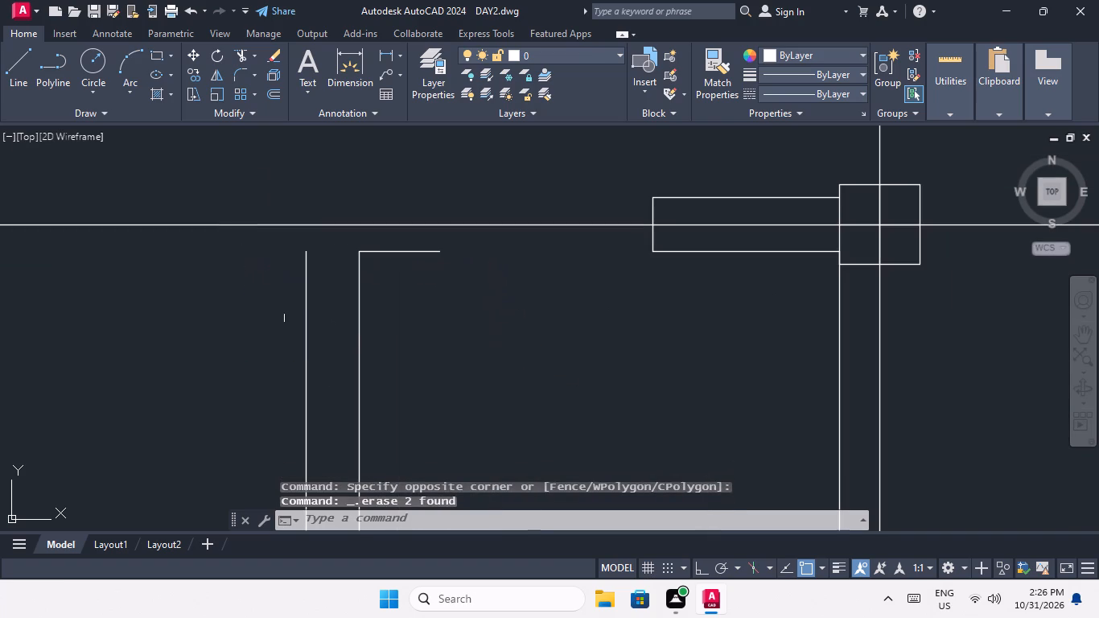
drag(461, 332, 419, 387)
key(Delete)
click(285, 422)
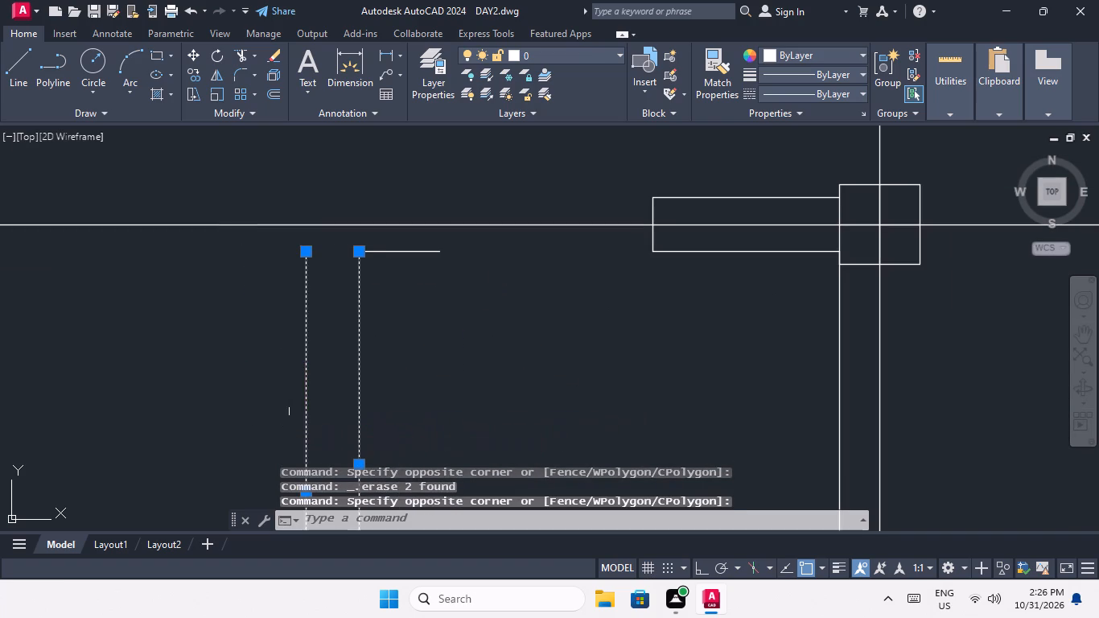
key(Delete)
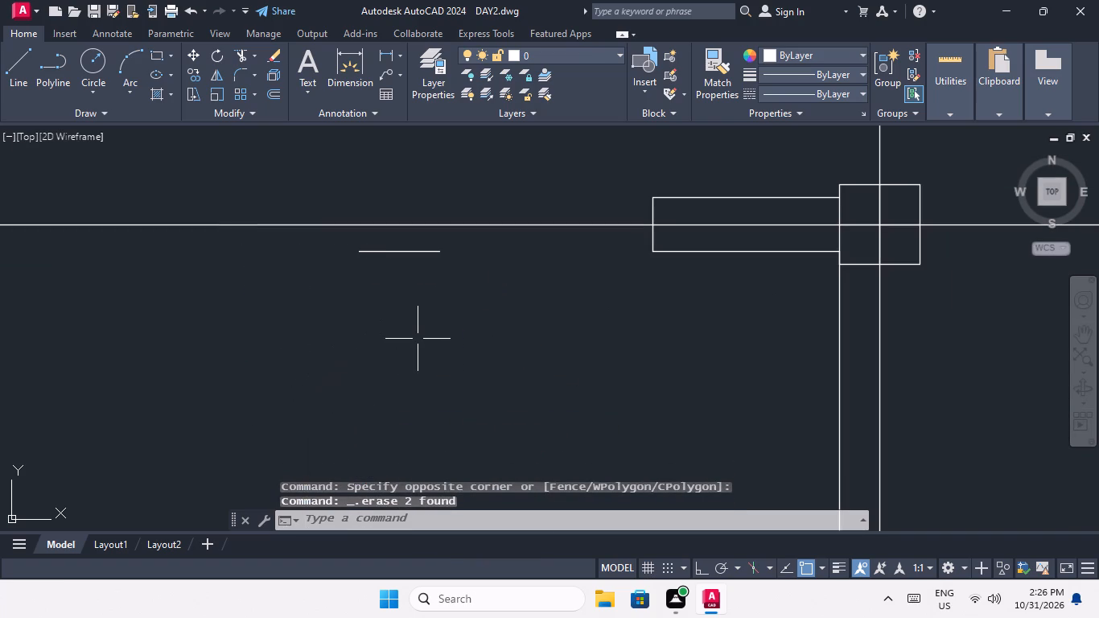
Erase the remaining short lower-right line of the T-shaped wall piece's head.
click(418, 339)
click(374, 249)
key(Delete)
Erase the upper, lower and end lines of the wall piece west of the third column, keeping the centre line.
middle_drag(411, 318, 373, 314)
scroll(402, 312, down, 2)
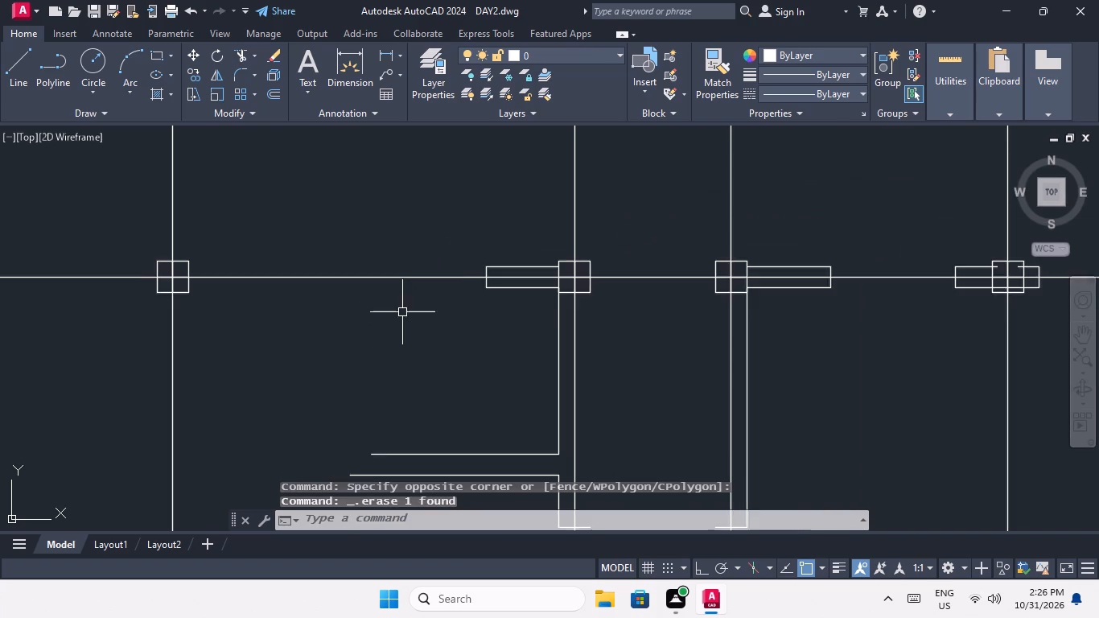
middle_drag(401, 312, 226, 410)
scroll(352, 380, up, 2)
scroll(261, 407, up, 2)
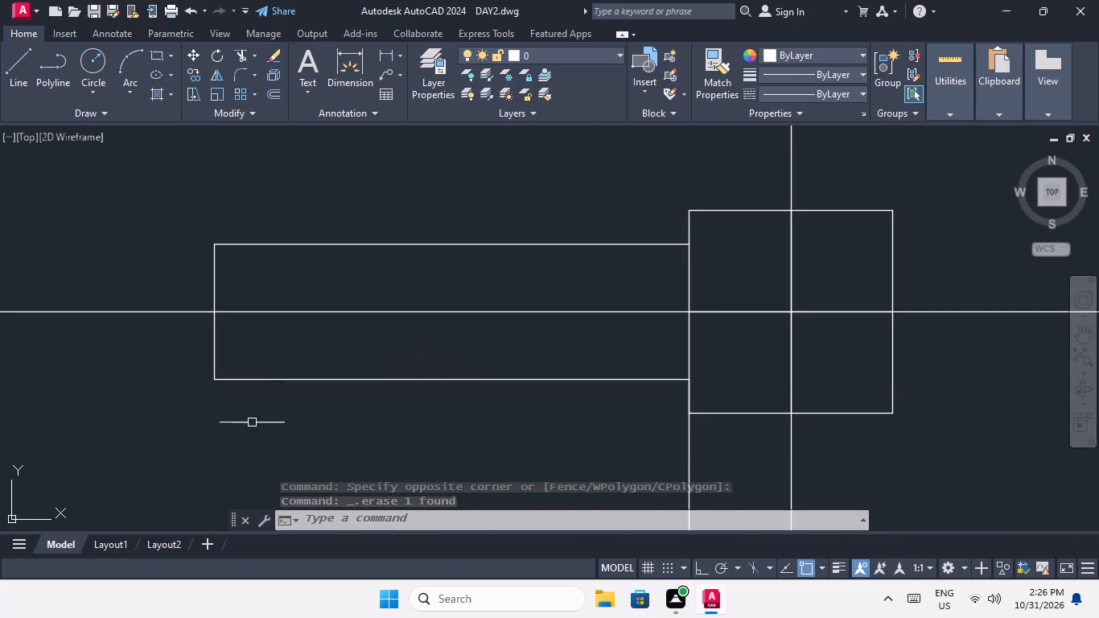
click(253, 422)
click(214, 364)
key(Delete)
drag(329, 286, 326, 278)
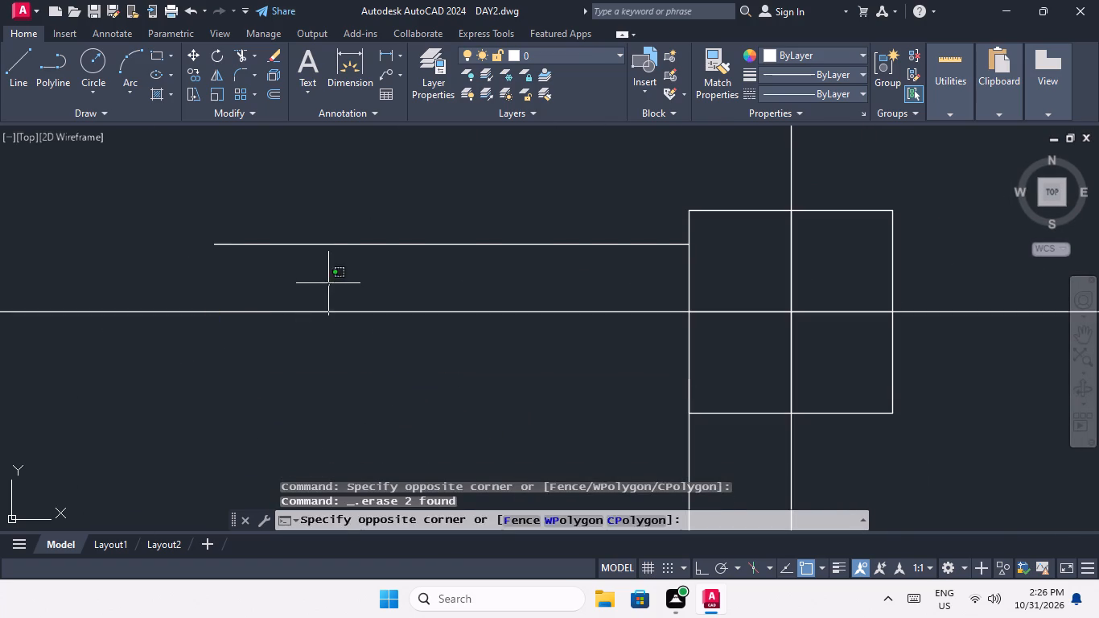
drag(326, 278, 314, 254)
click(278, 176)
key(Delete)
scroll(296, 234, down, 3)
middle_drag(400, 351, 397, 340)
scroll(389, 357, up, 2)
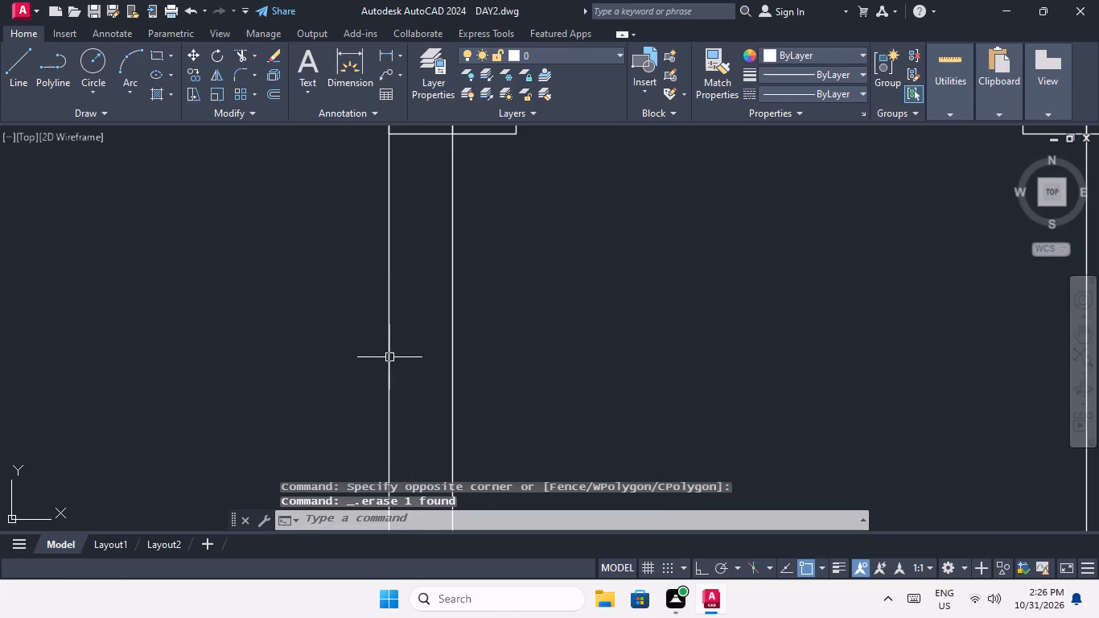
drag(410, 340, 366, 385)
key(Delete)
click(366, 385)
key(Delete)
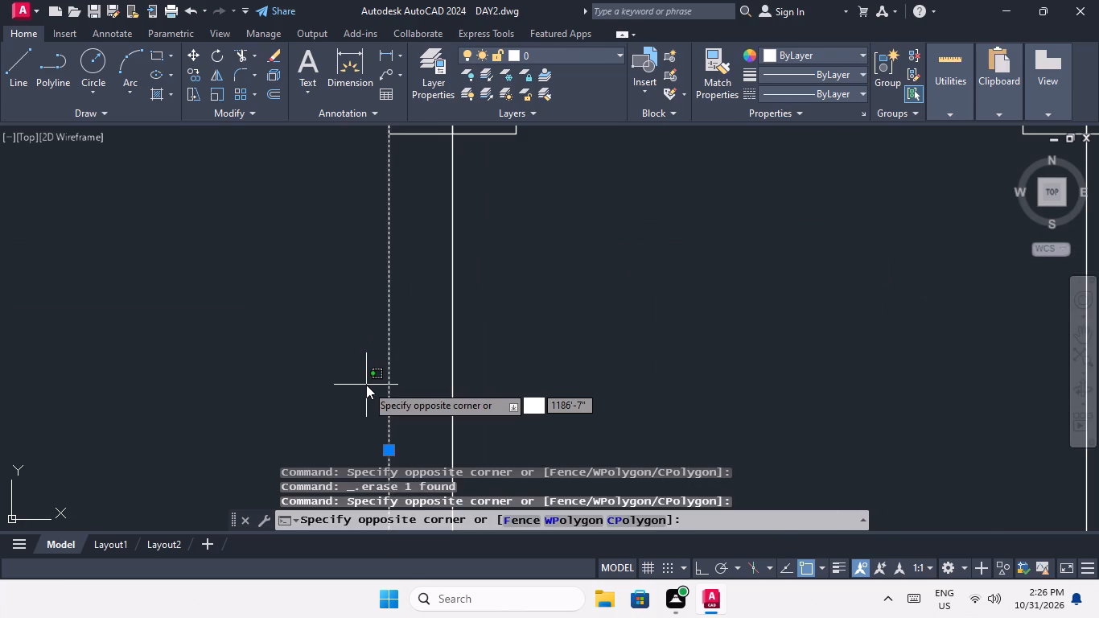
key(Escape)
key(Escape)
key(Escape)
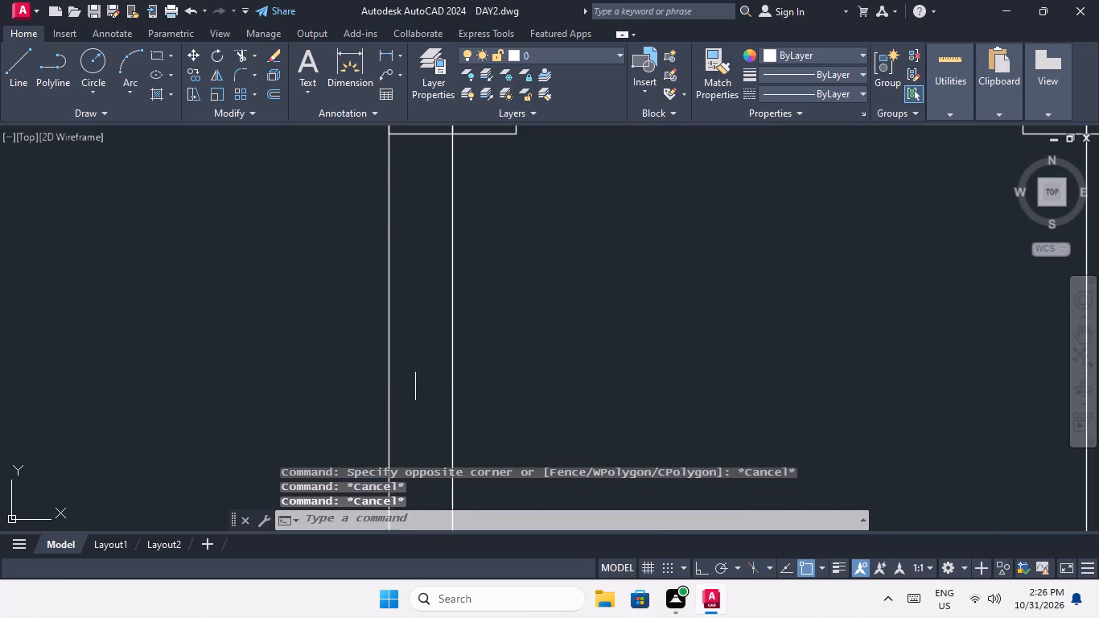
Erase the vertical wall outline below the third column, keeping the corridor's left wall centre line.
drag(416, 365, 364, 408)
click(364, 408)
key(Delete)
Erase the upper, lower and end lines of the wall piece east of the fourth column on the second horizontal centre line.
scroll(370, 393, down, 4)
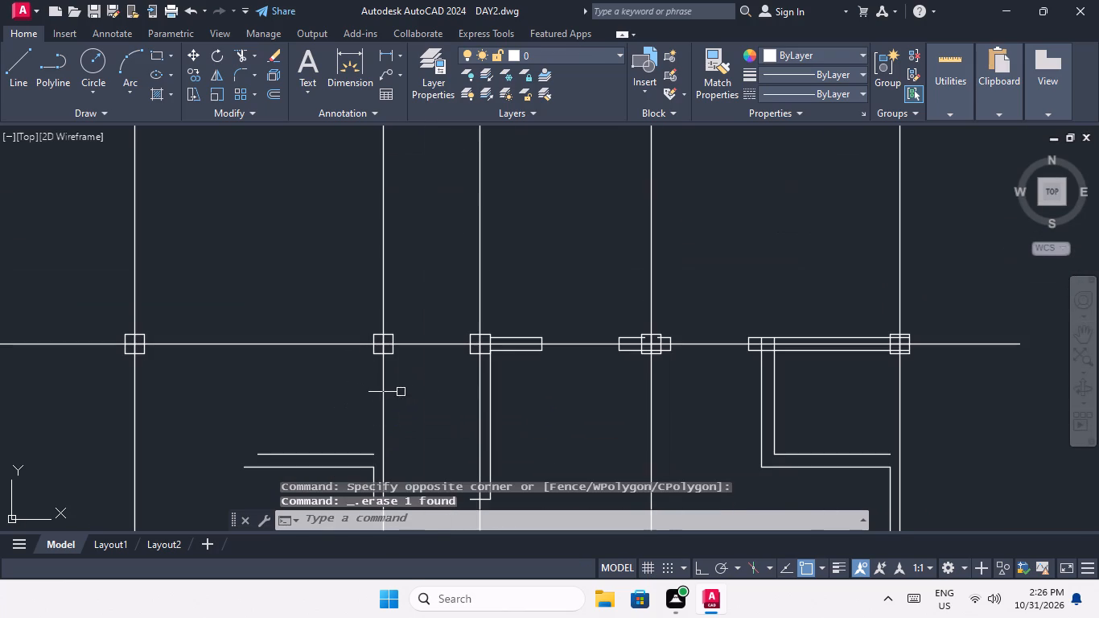
middle_drag(401, 390, 243, 355)
scroll(390, 309, up, 4)
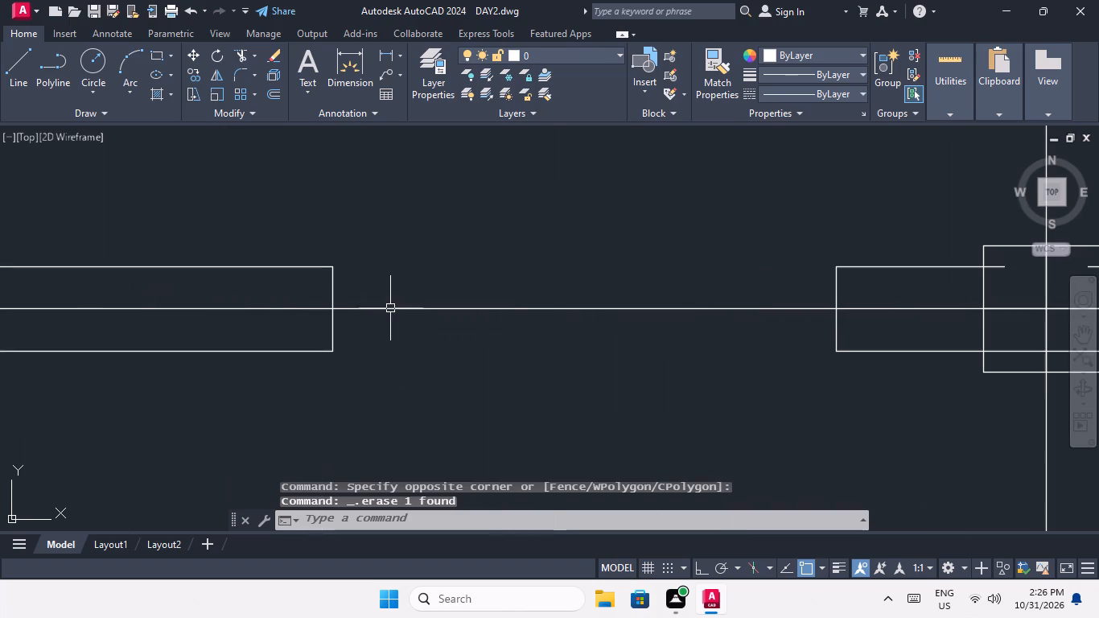
drag(362, 229, 327, 269)
click(317, 274)
key(Delete)
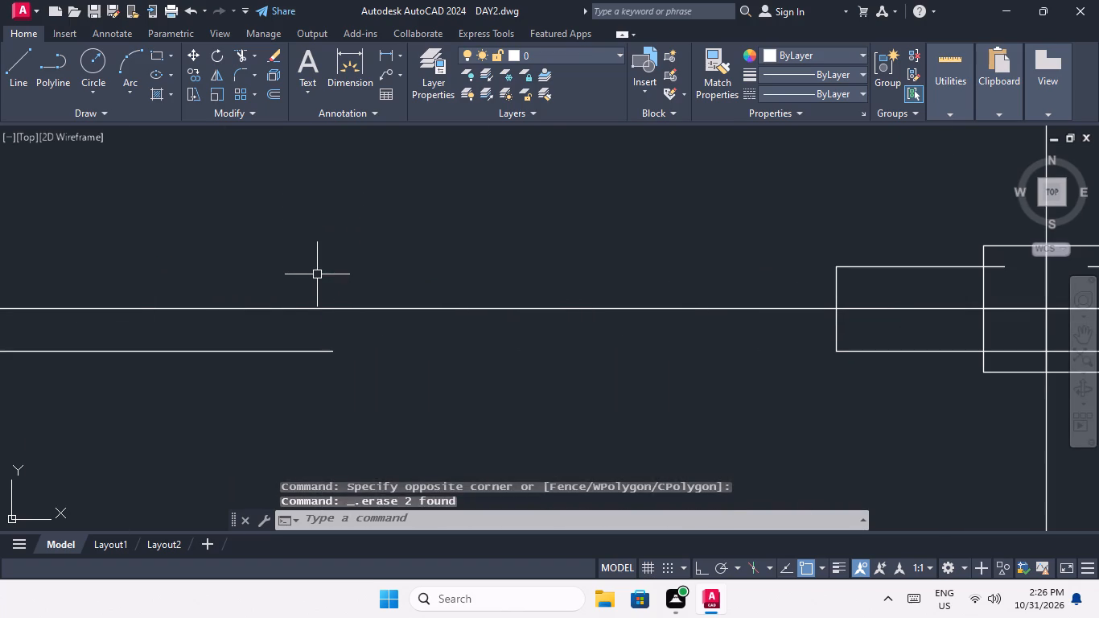
click(335, 373)
click(311, 343)
key(Delete)
Erase the vertical wall outline below the fourth column, keeping the corridor's right wall centre line.
scroll(319, 340, down, 3)
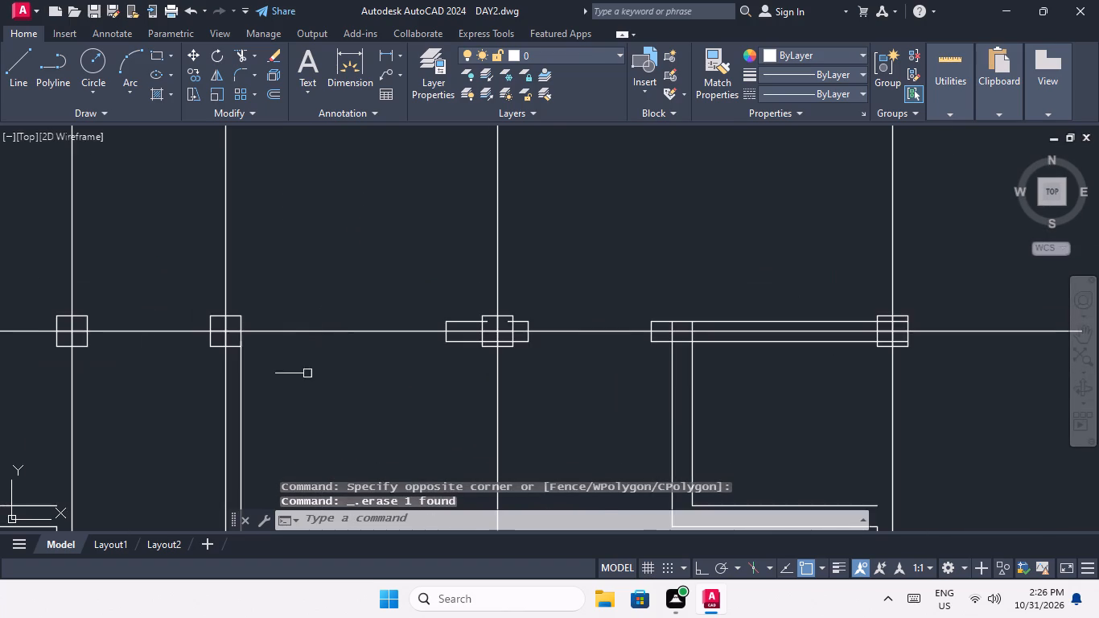
middle_drag(298, 381, 349, 328)
drag(322, 349, 303, 378)
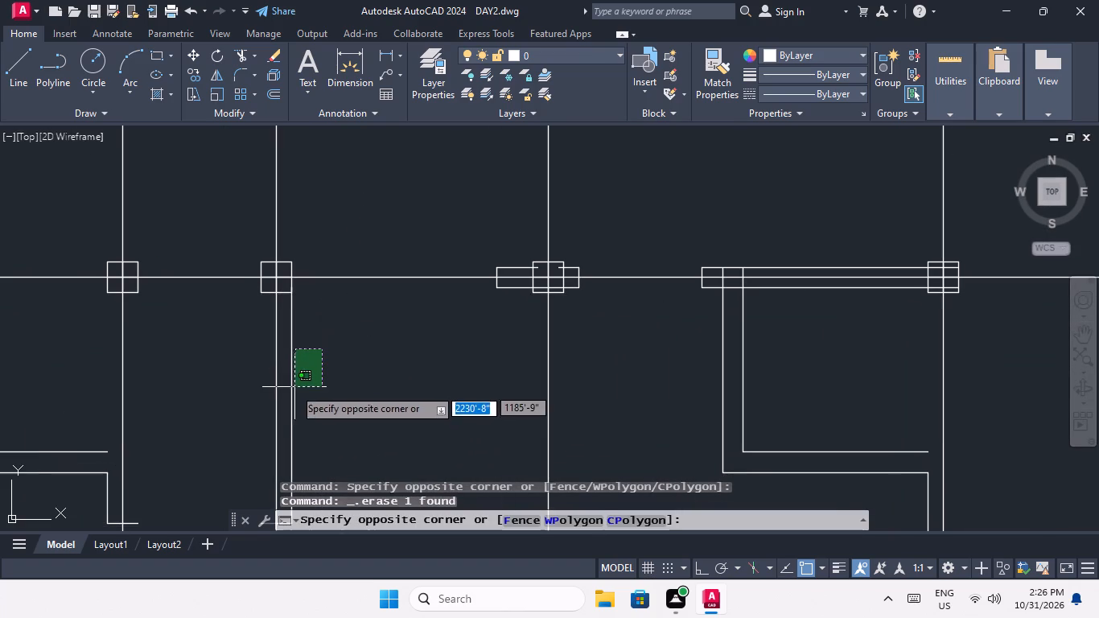
click(288, 396)
key(Delete)
Erase the short horizontal end line crossing the corridor's right wall centre line in the second row of rooms.
middle_drag(323, 368, 290, 328)
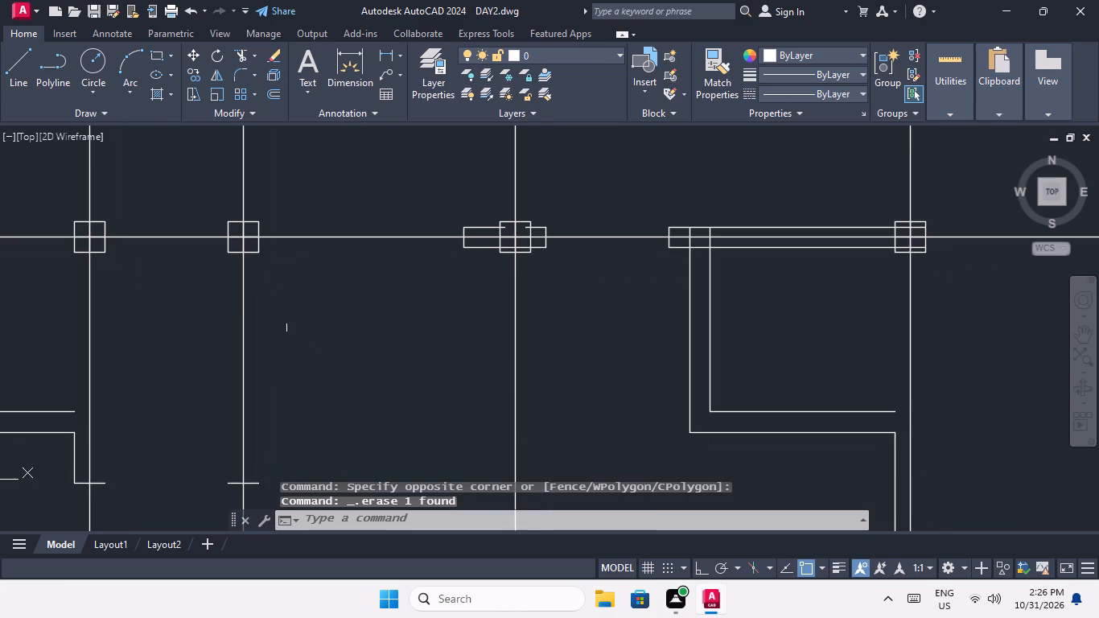
scroll(293, 329, down, 1)
middle_drag(385, 371, 395, 323)
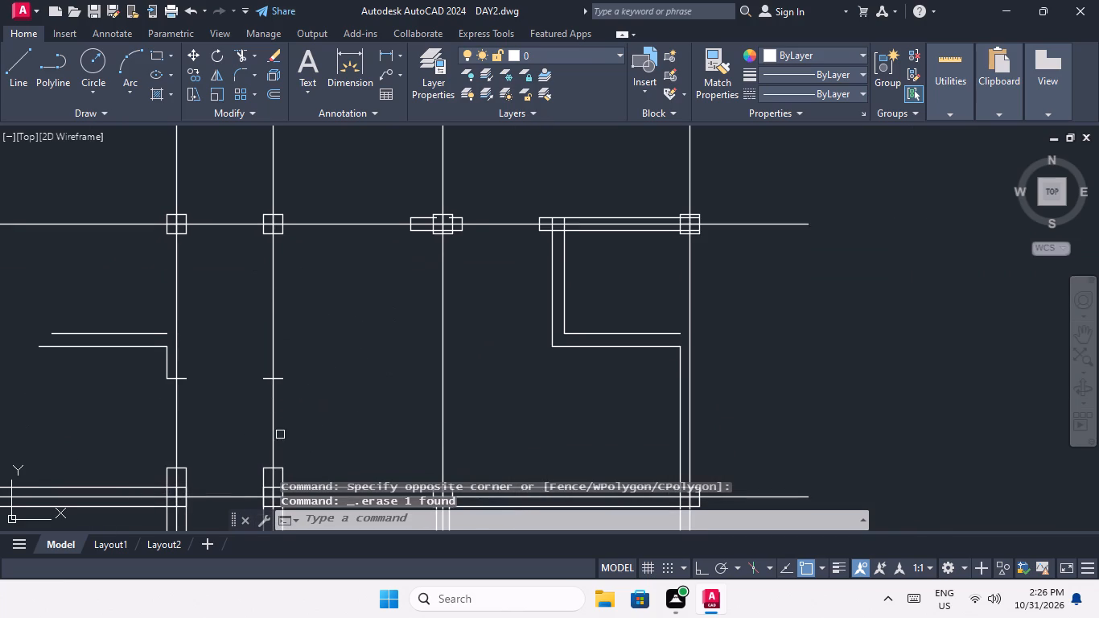
scroll(282, 378, up, 3)
click(306, 414)
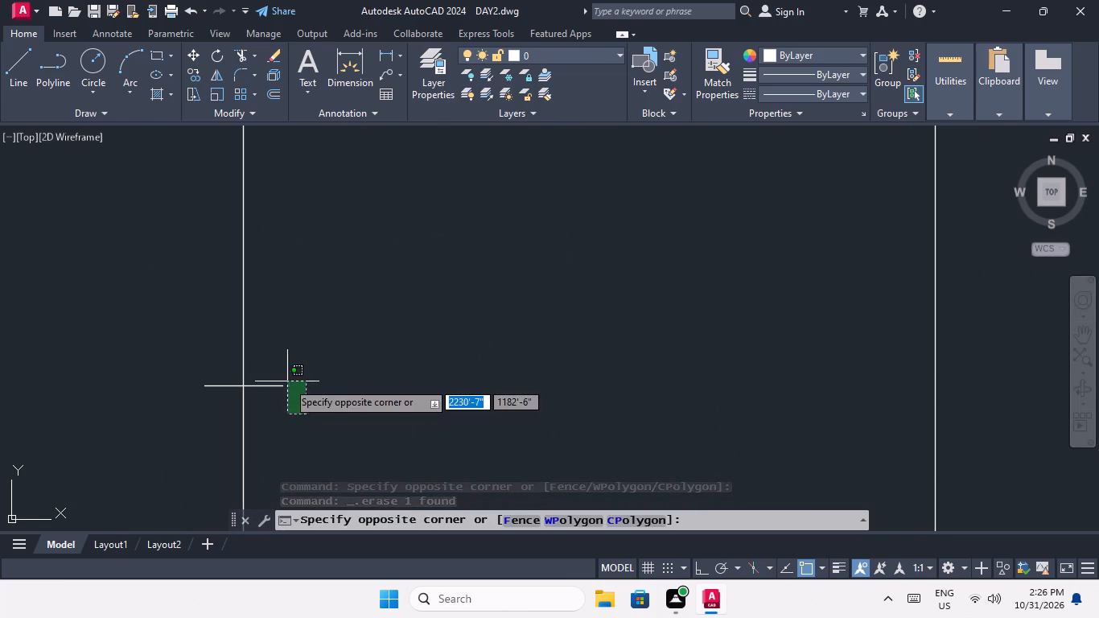
click(278, 373)
key(Delete)
Erase the short horizontal end line and the vertical outline above it on the corridor's left wall in the second row.
scroll(307, 373, down, 3)
middle_drag(211, 411, 333, 415)
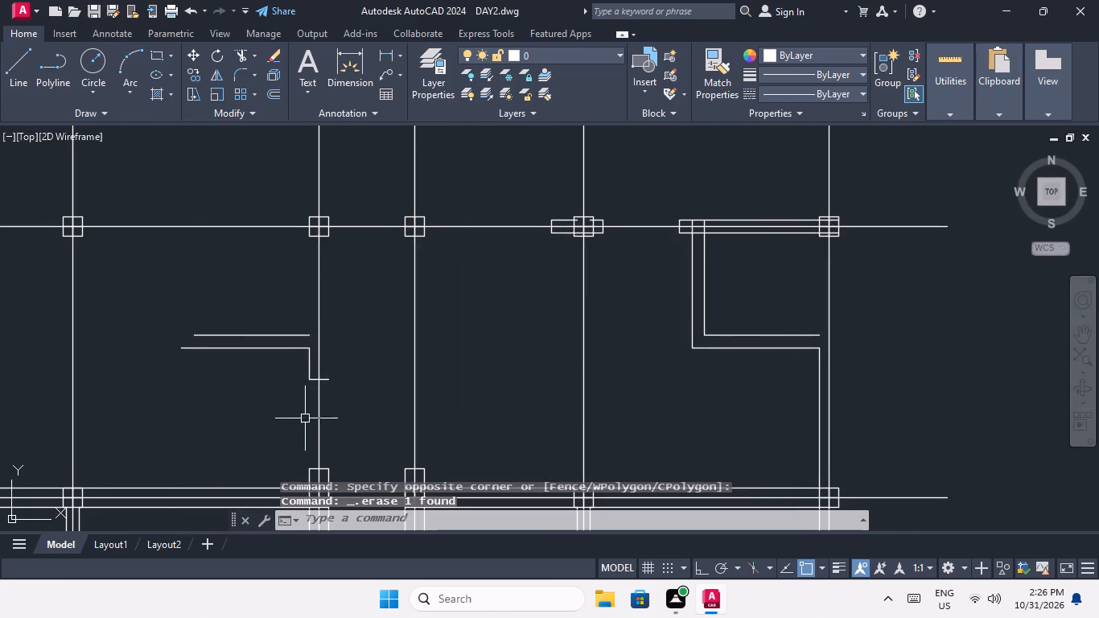
scroll(312, 390, up, 3)
click(313, 390)
click(286, 338)
key(Delete)
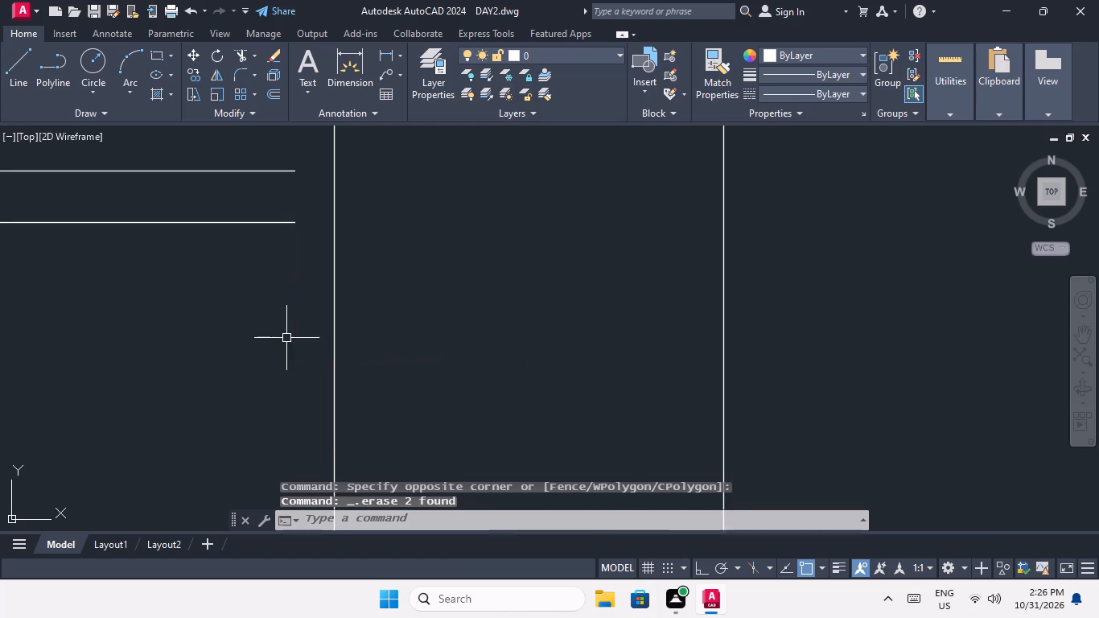
Erase the two horizontal wall outlines of the small room adjoining the corridor's left wall in the second row.
scroll(283, 340, down, 2)
middle_drag(295, 366, 305, 396)
drag(302, 375, 257, 328)
click(195, 219)
key(Delete)
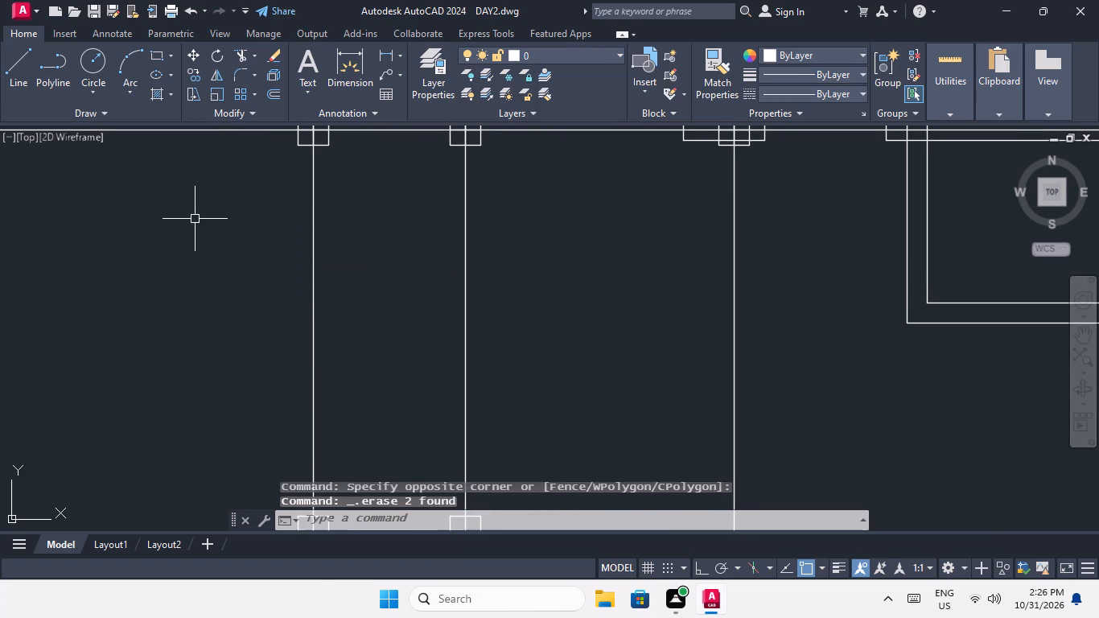
Erase the short wall stub outlines around the fifth column on the second horizontal centre line, keeping the column square.
scroll(220, 286, down, 4)
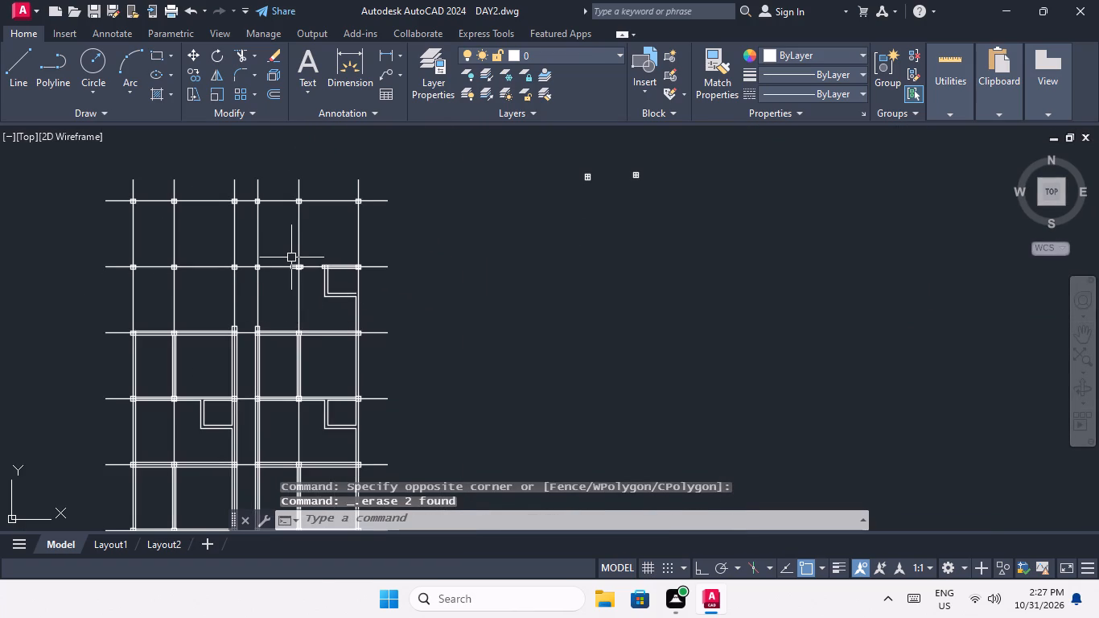
scroll(292, 257, up, 6)
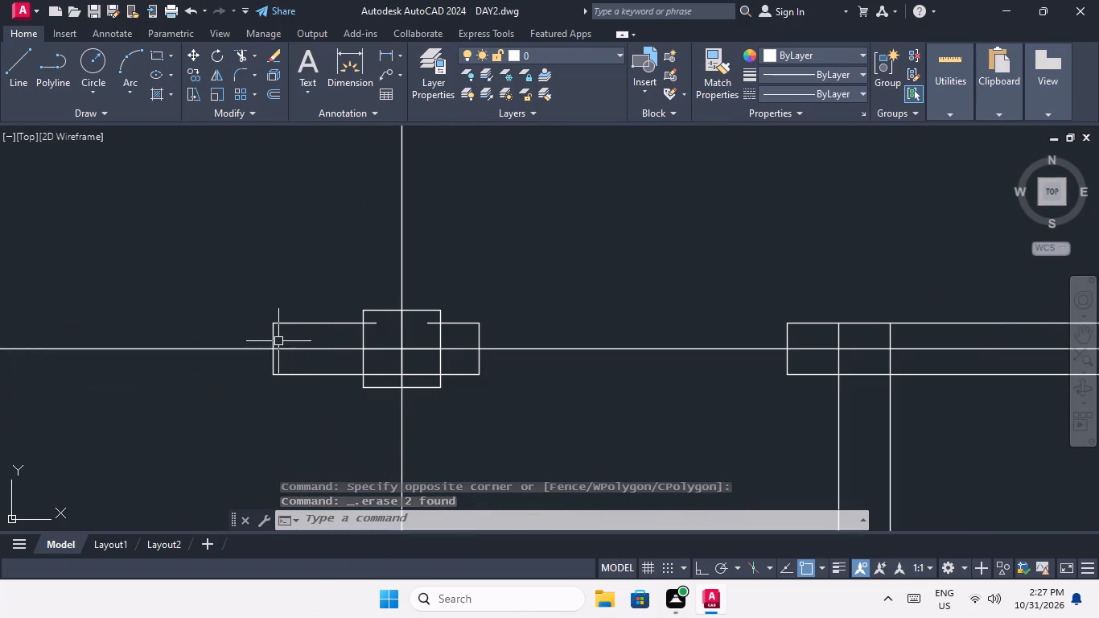
scroll(278, 340, up, 2)
drag(296, 274, 241, 317)
click(232, 325)
key(Delete)
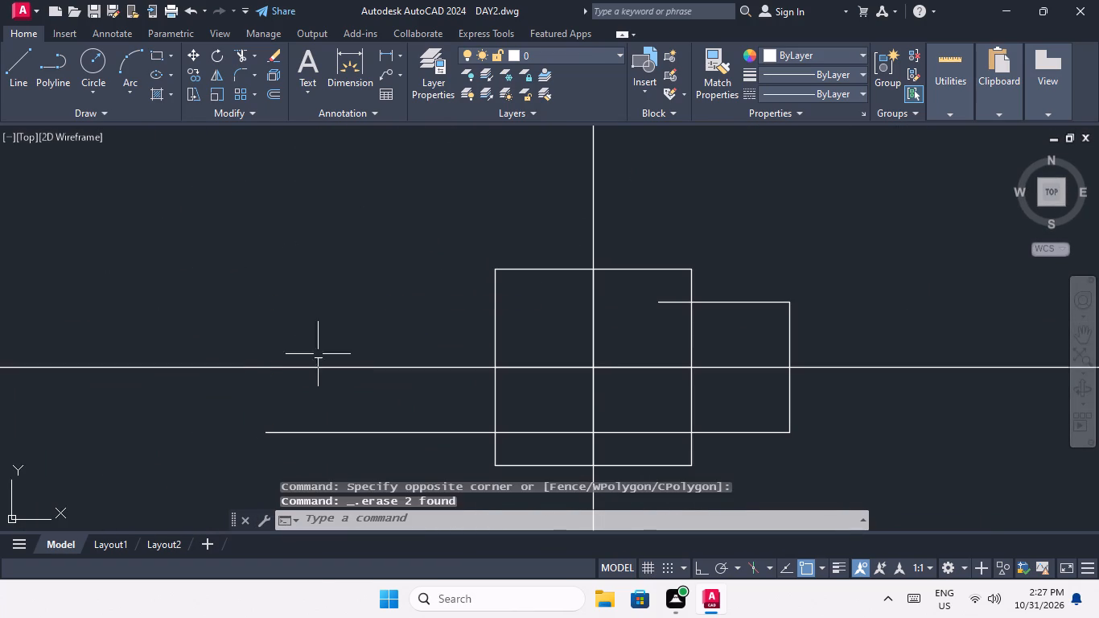
drag(371, 459, 370, 449)
click(351, 412)
key(Delete)
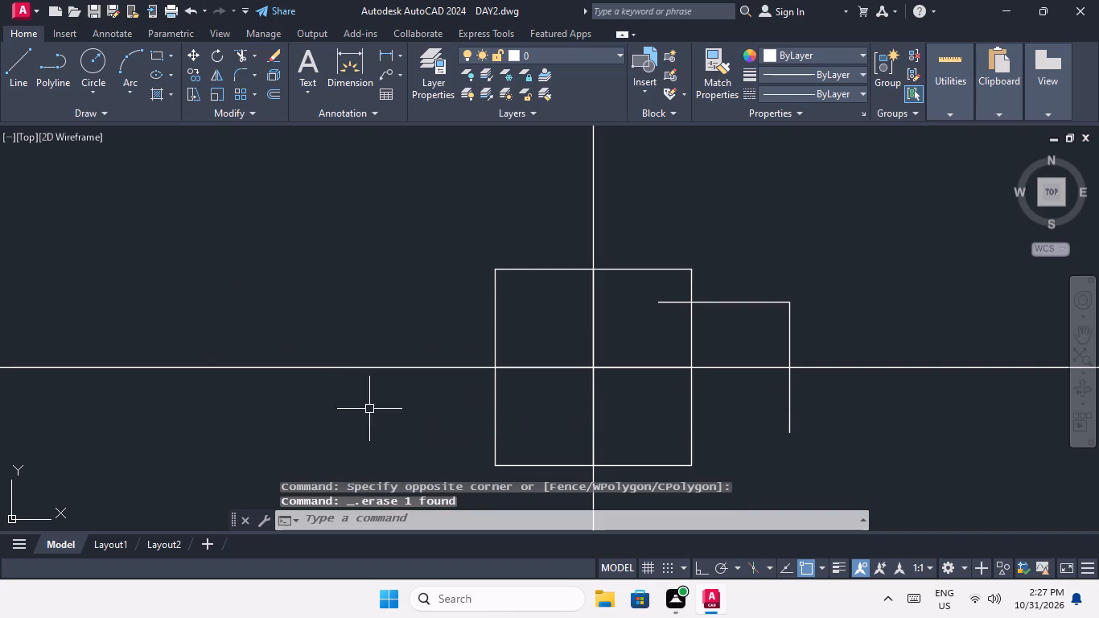
drag(827, 272, 809, 308)
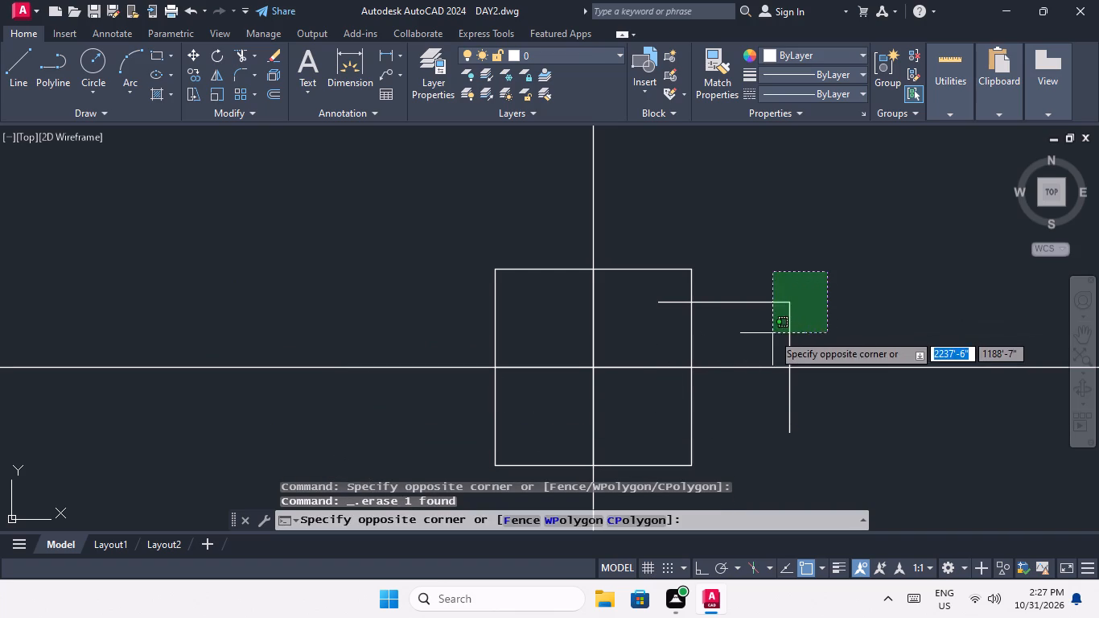
click(770, 329)
key(Delete)
Erase the wall outlines of the small room between the fifth and sixth columns, below the second horizontal centre line.
scroll(738, 286, down, 4)
middle_drag(797, 408, 471, 441)
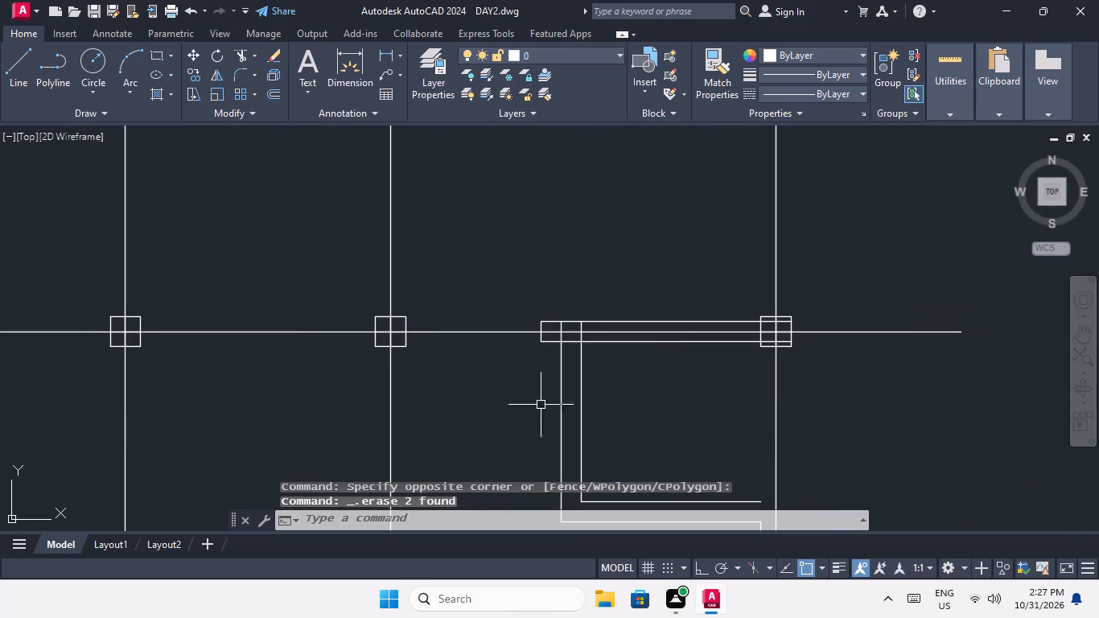
scroll(554, 336, up, 3)
drag(558, 257, 504, 300)
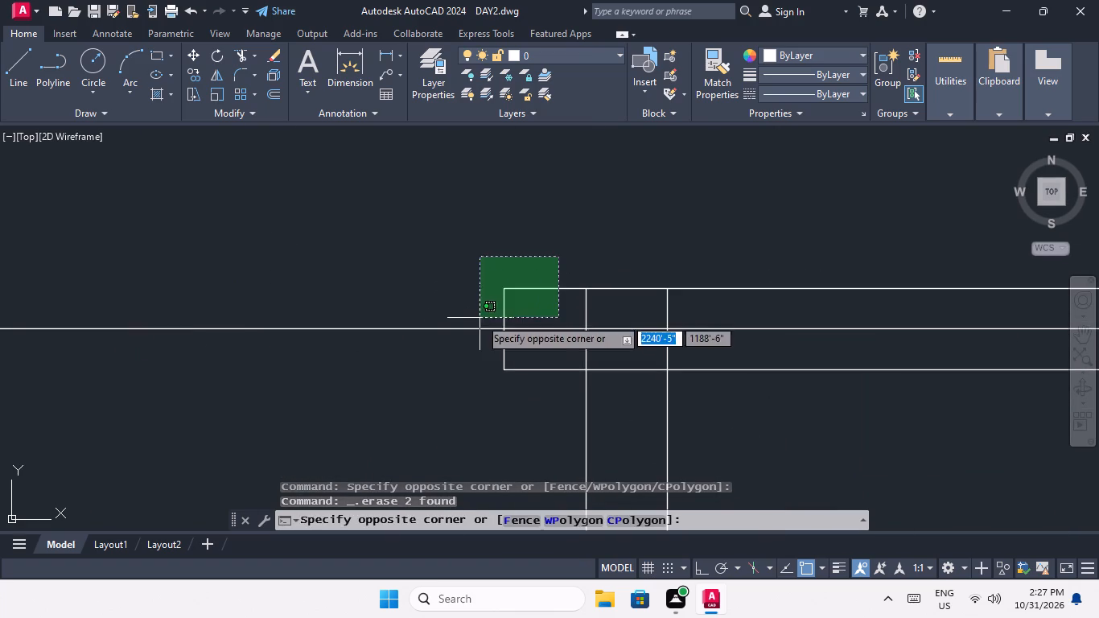
click(480, 318)
key(Delete)
scroll(511, 241, down, 4)
drag(562, 408, 553, 389)
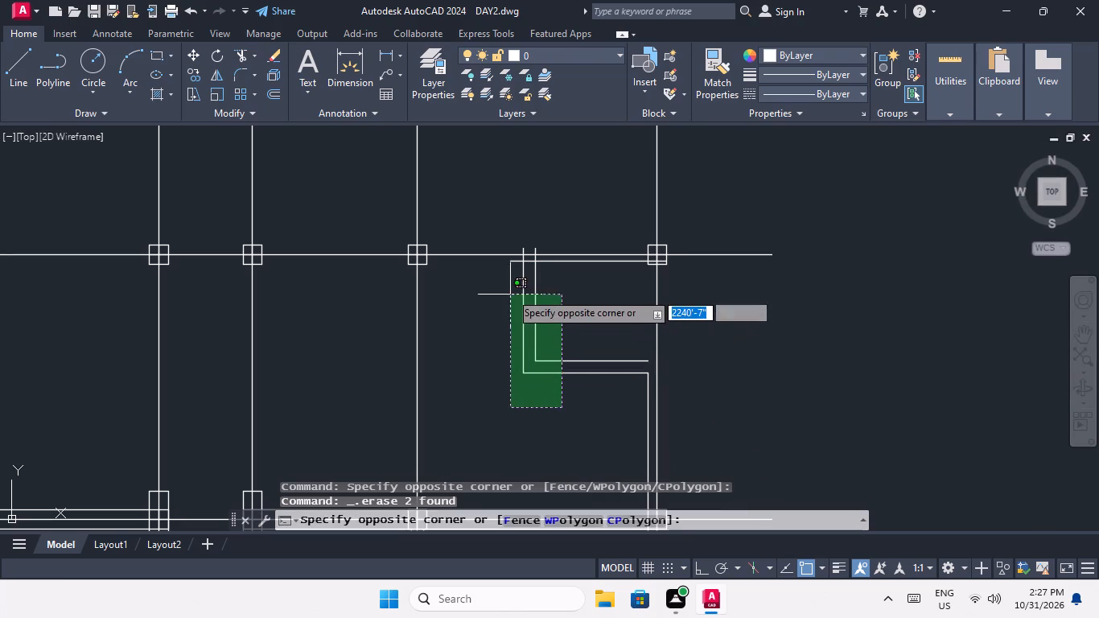
scroll(507, 264, up, 3)
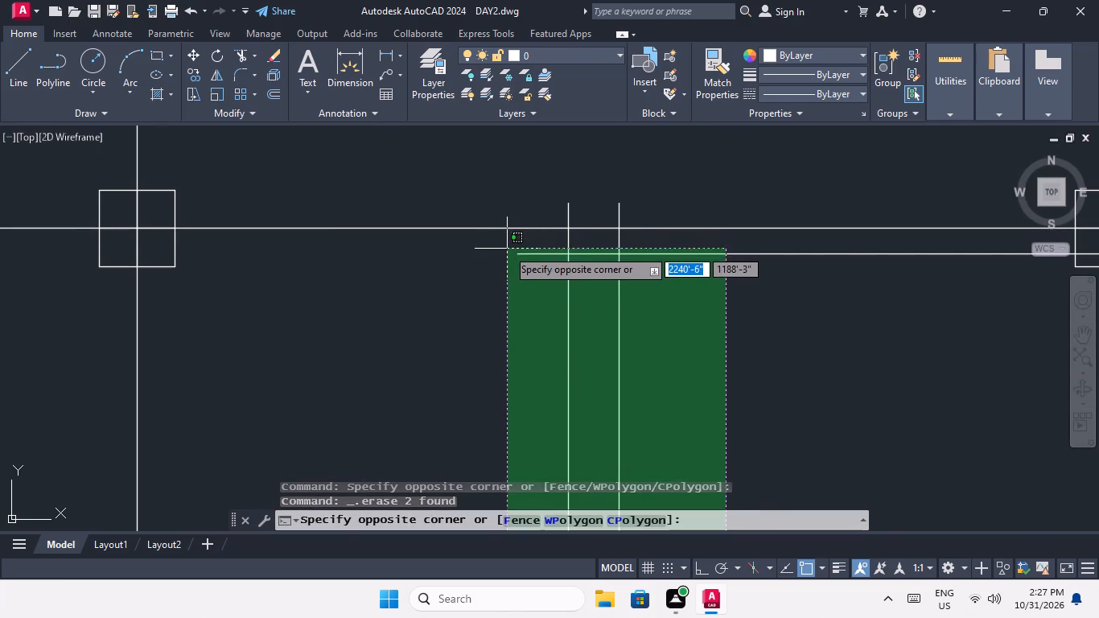
click(507, 249)
key(Delete)
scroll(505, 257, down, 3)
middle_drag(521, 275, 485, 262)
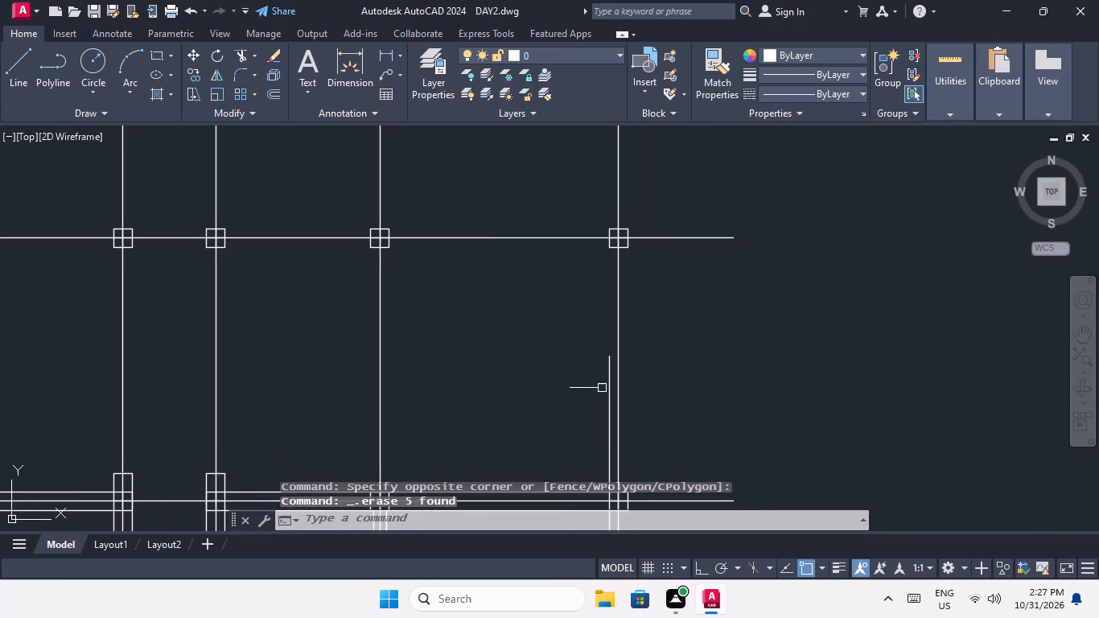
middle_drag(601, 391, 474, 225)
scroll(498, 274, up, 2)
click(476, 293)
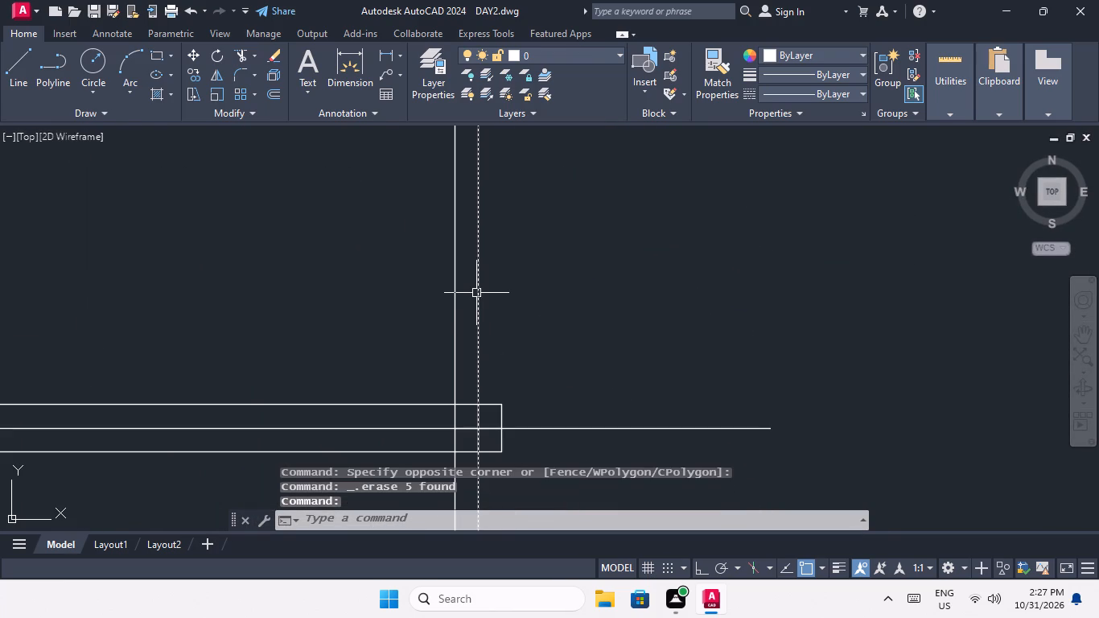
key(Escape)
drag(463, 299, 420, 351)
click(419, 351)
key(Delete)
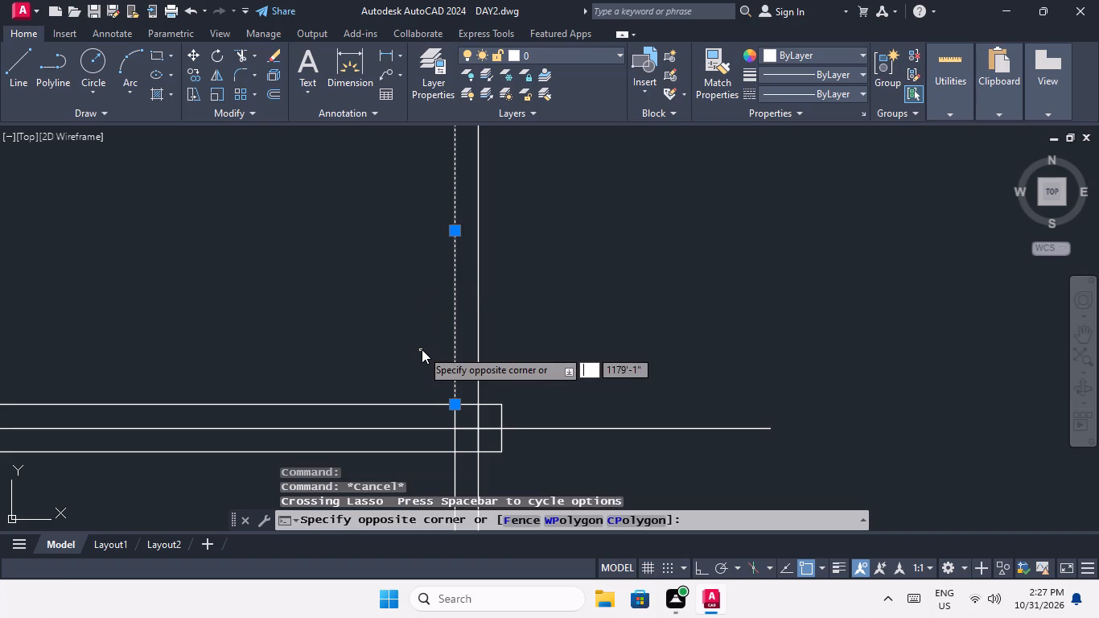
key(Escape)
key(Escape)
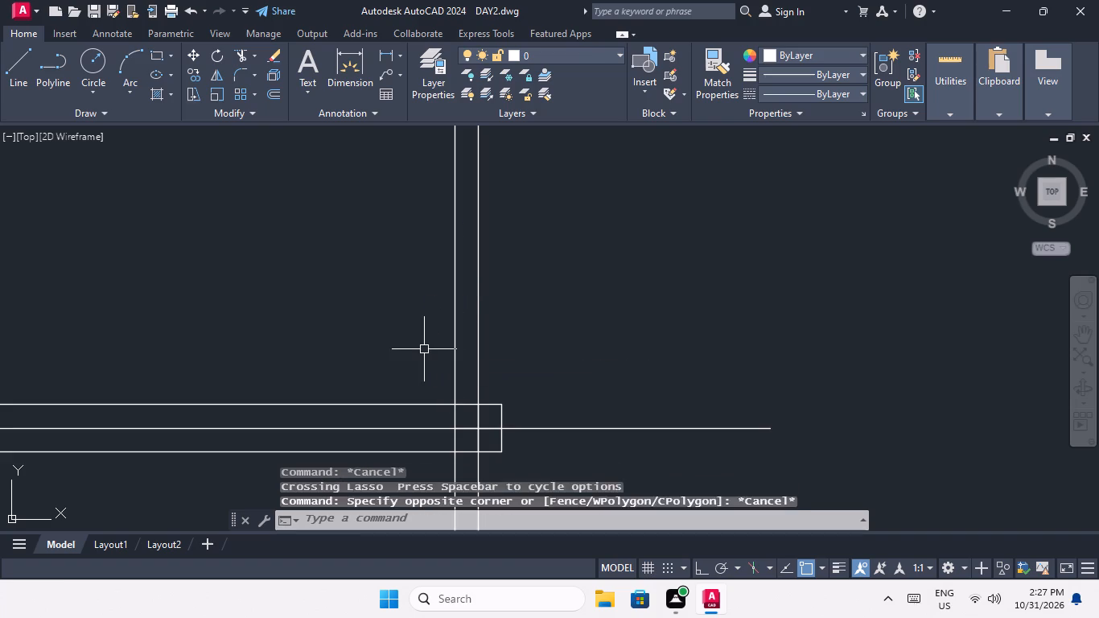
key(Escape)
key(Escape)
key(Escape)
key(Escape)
Erase the remaining vertical outline beside the outer right wall centre line, between the second and third horizontal centre lines.
middle_drag(448, 325, 448, 418)
scroll(448, 325, down, 1)
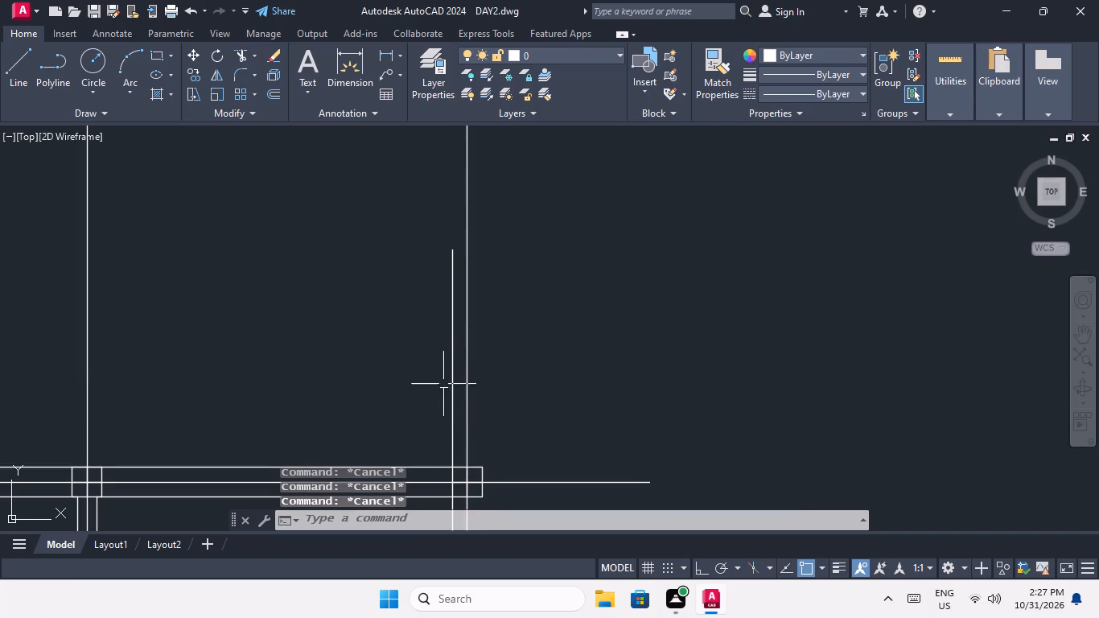
scroll(458, 345, down, 2)
scroll(458, 352, up, 2)
drag(458, 352, 440, 374)
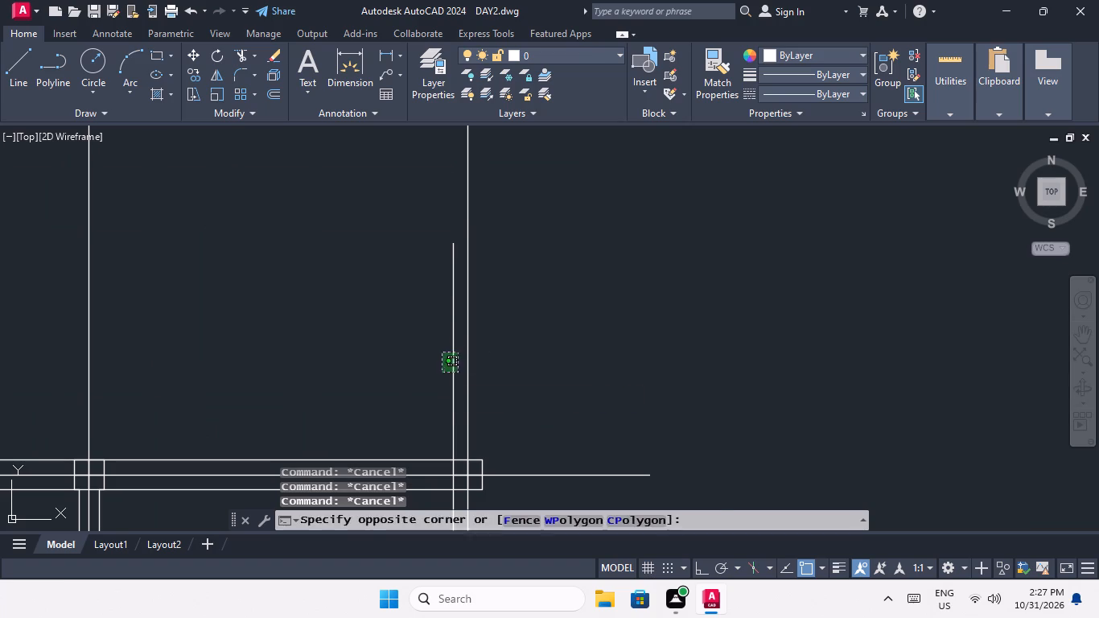
drag(440, 374, 441, 374)
click(437, 377)
key(Delete)
Erase the upper horizontal wall outline on the third horizontal centre line, between the first column and the corridor.
scroll(431, 342, down, 3)
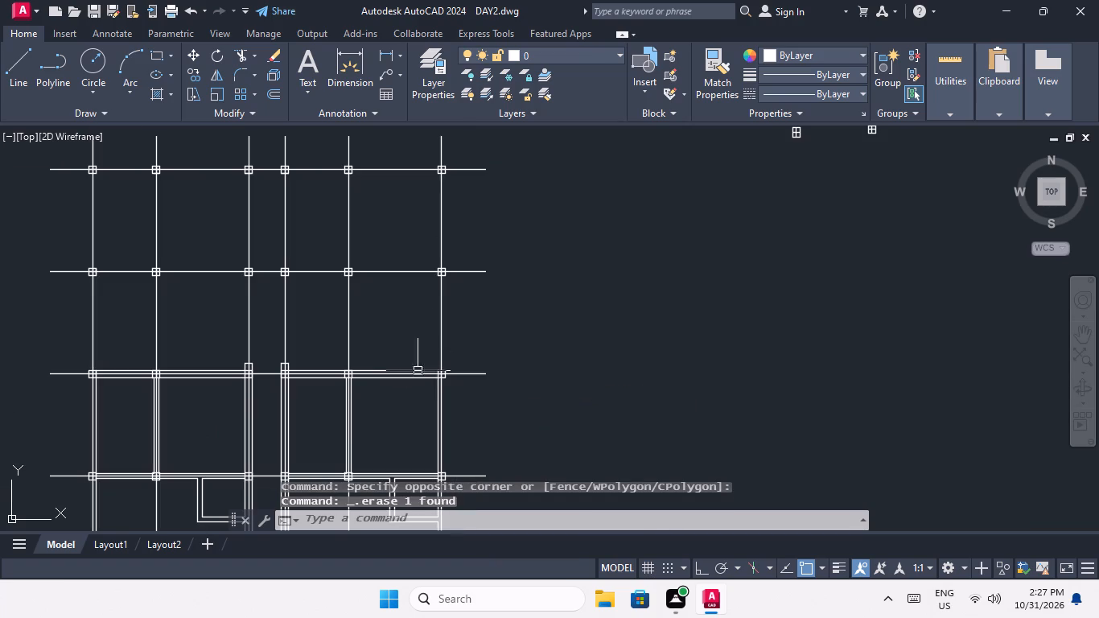
middle_drag(187, 418, 372, 403)
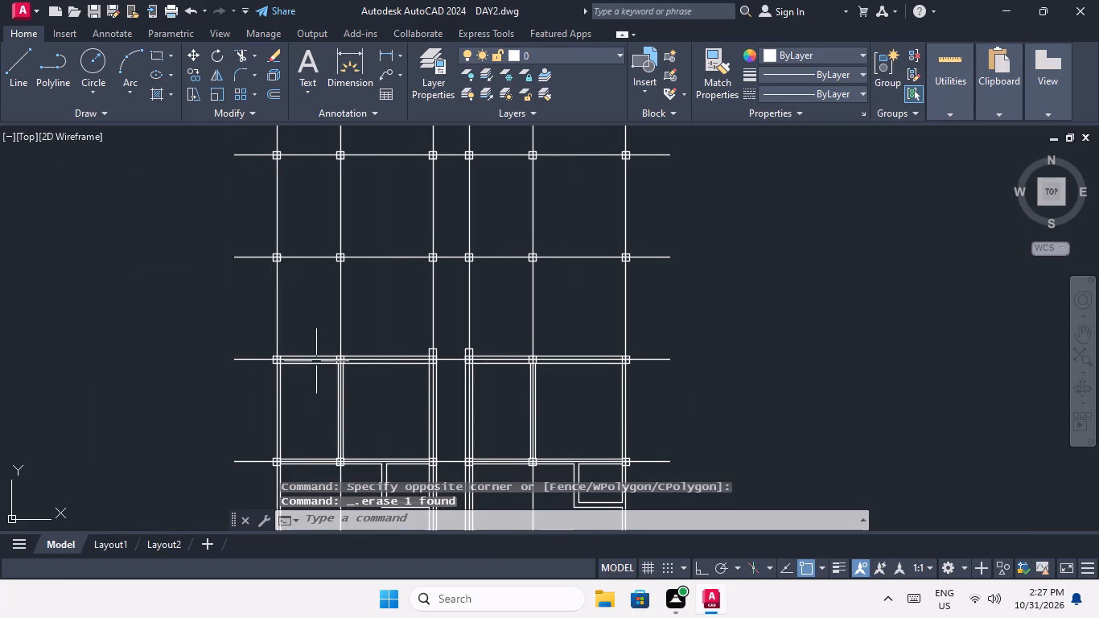
scroll(311, 353, up, 5)
drag(288, 393, 279, 372)
click(265, 337)
key(Delete)
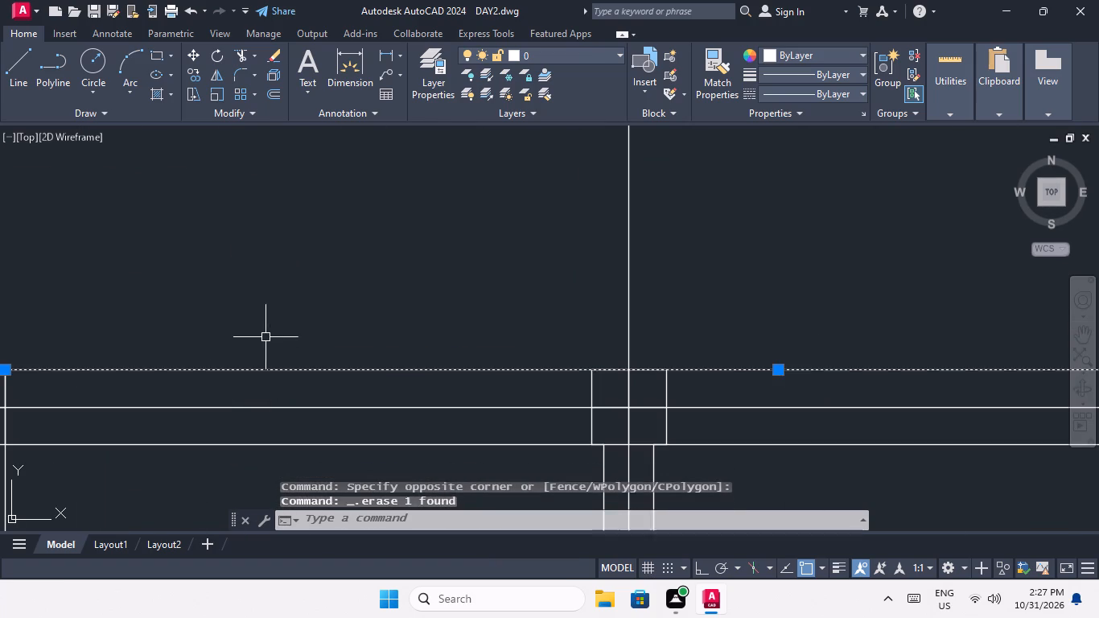
Erase the two lower horizontal wall outlines along the third horizontal centre line, between the first and third columns.
scroll(336, 281, down, 3)
scroll(334, 327, up, 2)
click(335, 330)
click(324, 308)
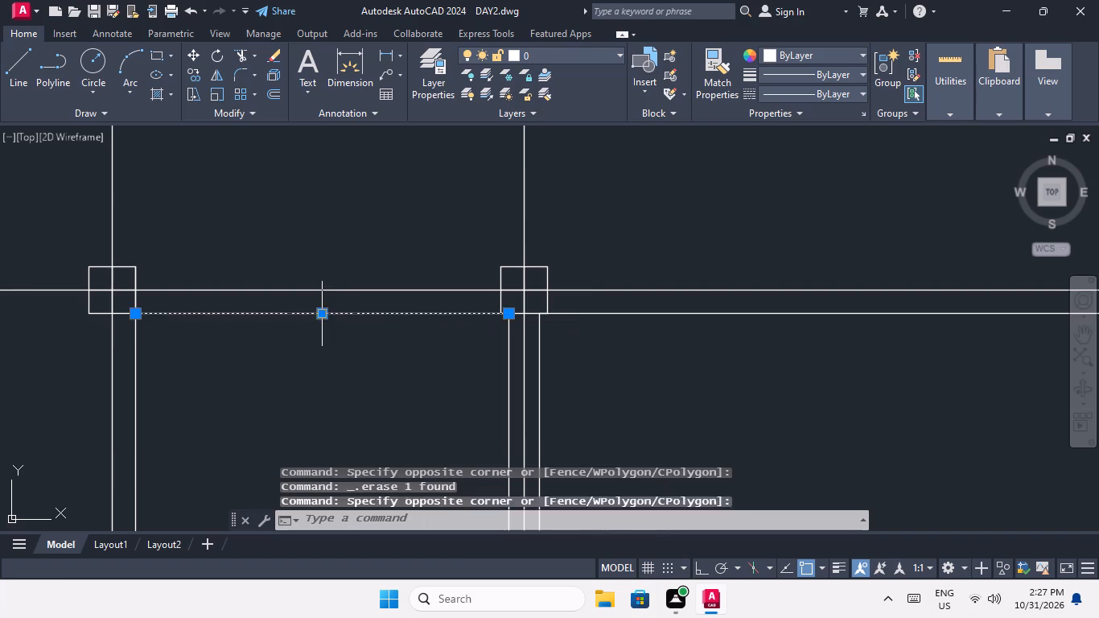
key(Delete)
scroll(322, 337, down, 3)
scroll(479, 332, up, 3)
click(462, 360)
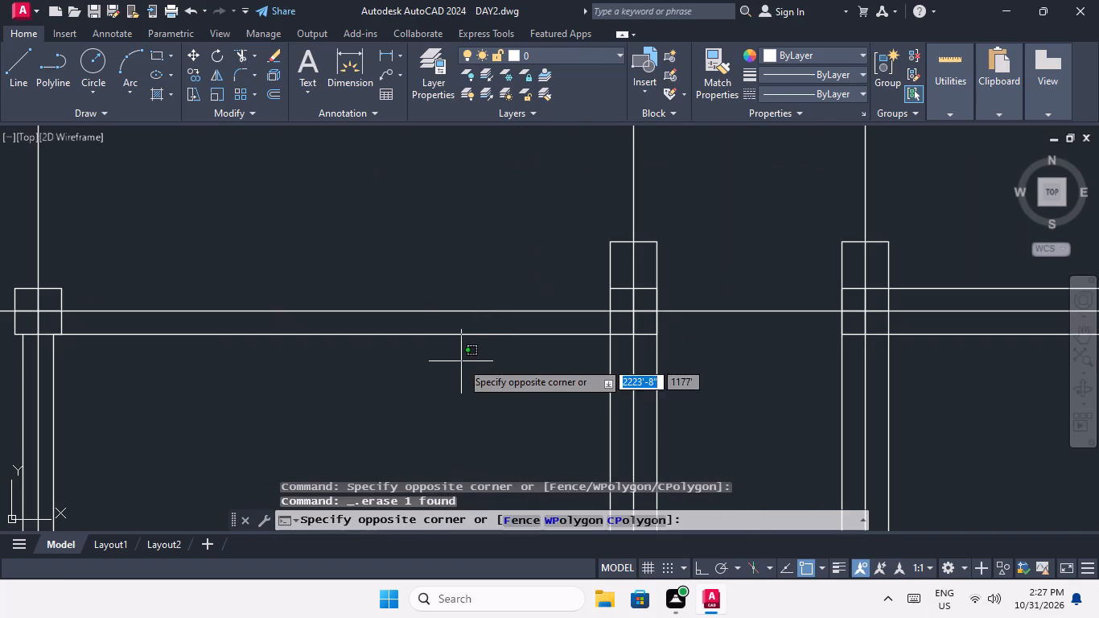
click(430, 332)
key(Delete)
Erase the short end line and vertical outlines above and below the third column on the corridor's left wall.
middle_drag(470, 347, 171, 349)
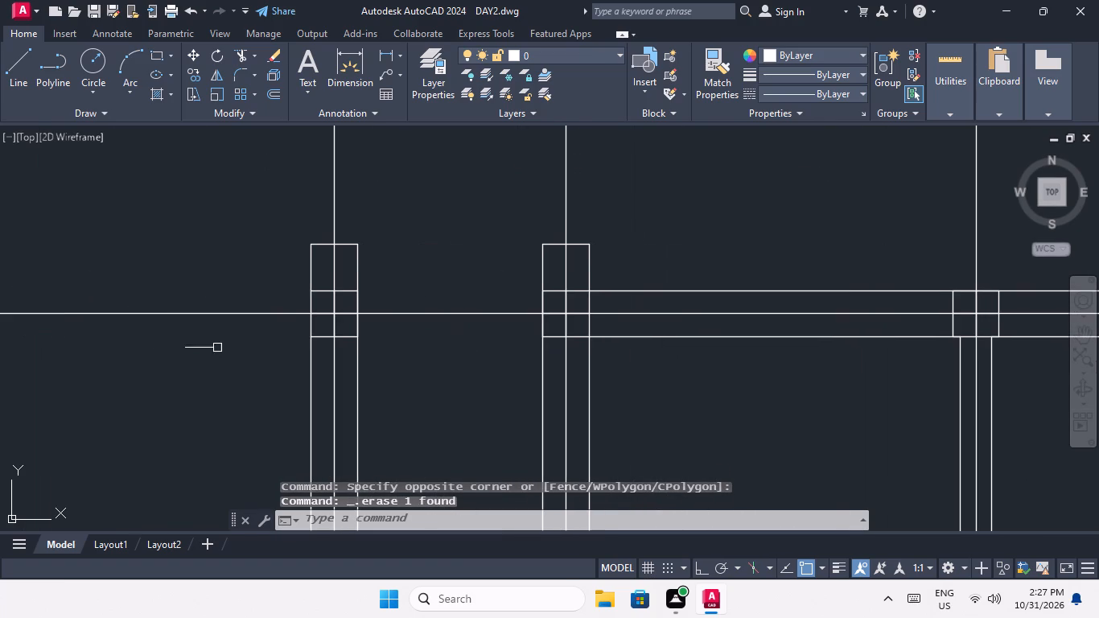
scroll(364, 244, up, 2)
drag(361, 222, 323, 281)
click(322, 282)
key(Delete)
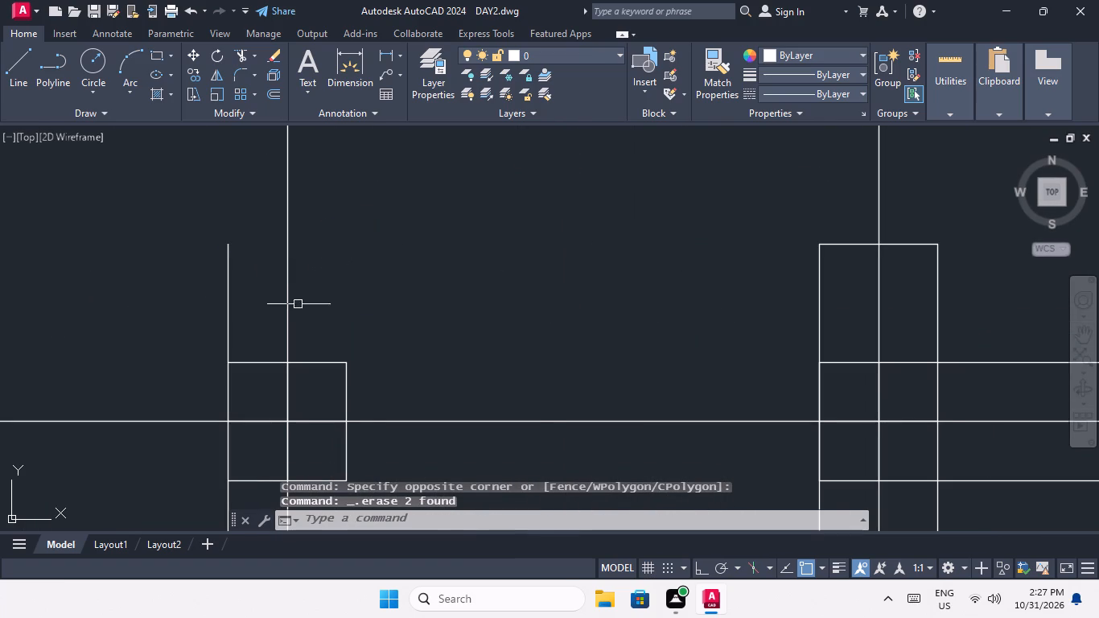
drag(262, 299, 210, 348)
click(208, 348)
key(Delete)
scroll(213, 297, down, 3)
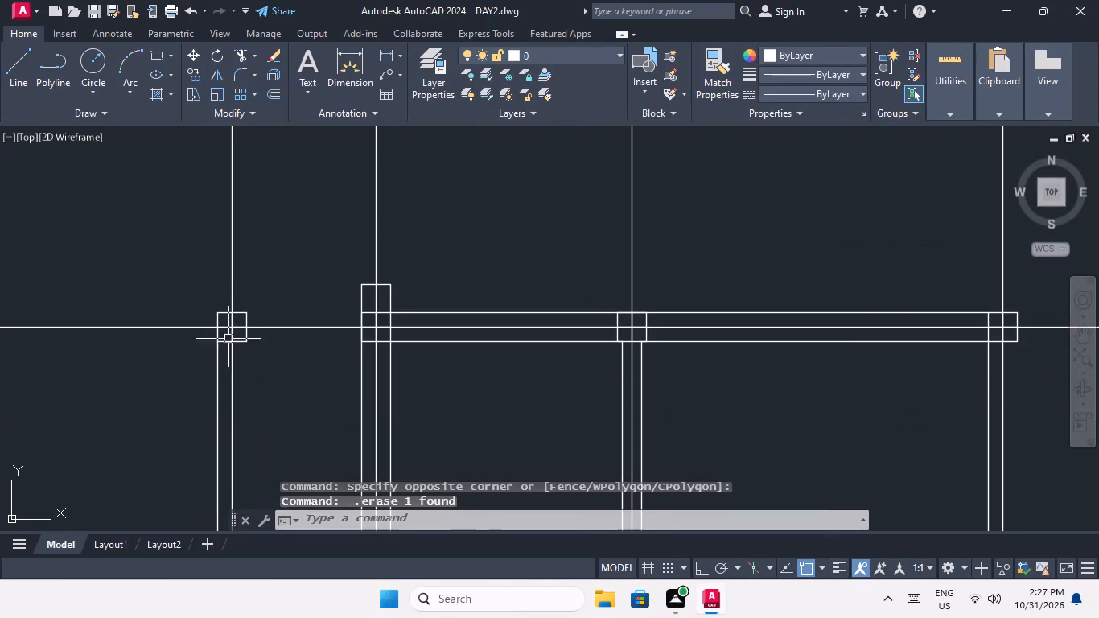
scroll(219, 393, up, 2)
drag(227, 374, 175, 432)
click(171, 435)
key(Delete)
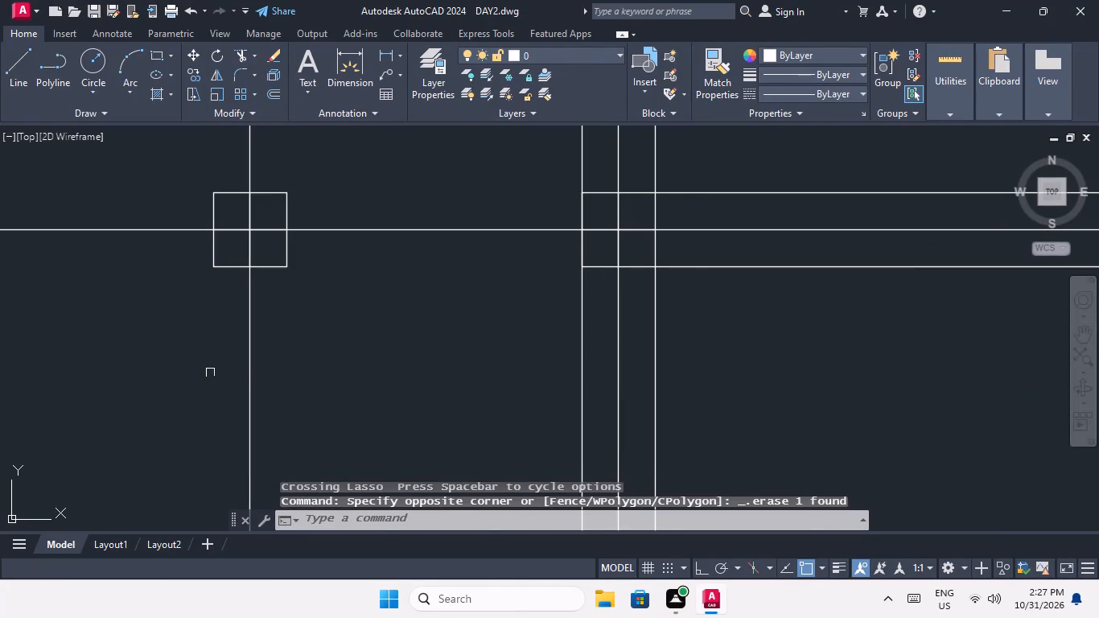
Erase the short end line and both vertical outlines above the fourth column on the corridor's right wall.
scroll(210, 373, down, 2)
scroll(390, 266, up, 2)
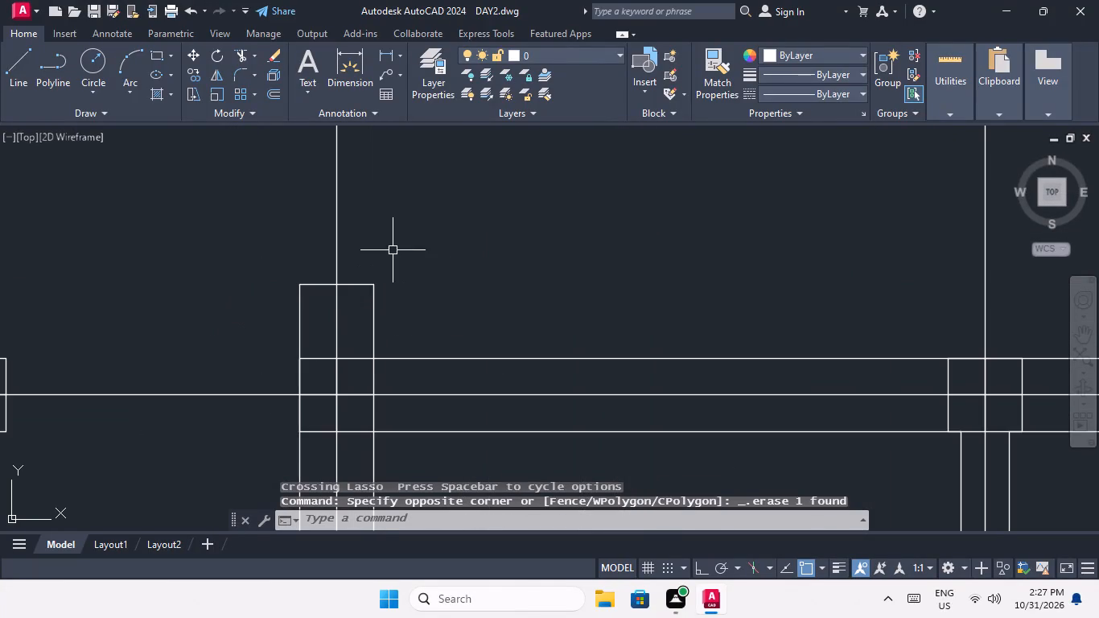
drag(393, 250, 376, 281)
drag(388, 262, 377, 293)
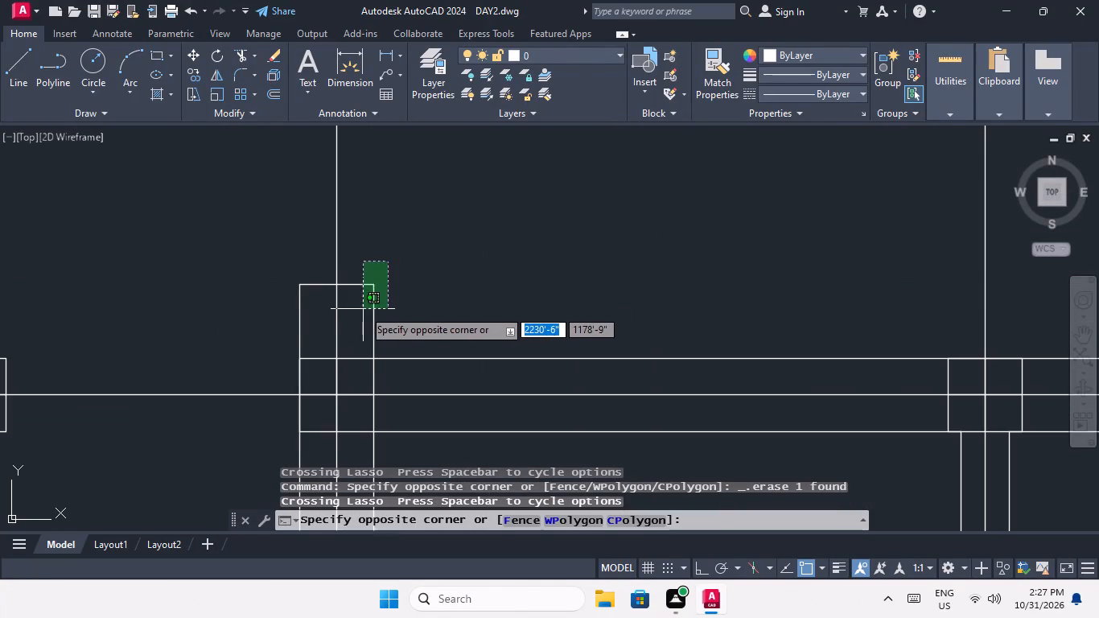
click(363, 309)
key(Delete)
drag(317, 322, 282, 353)
click(282, 353)
key(Delete)
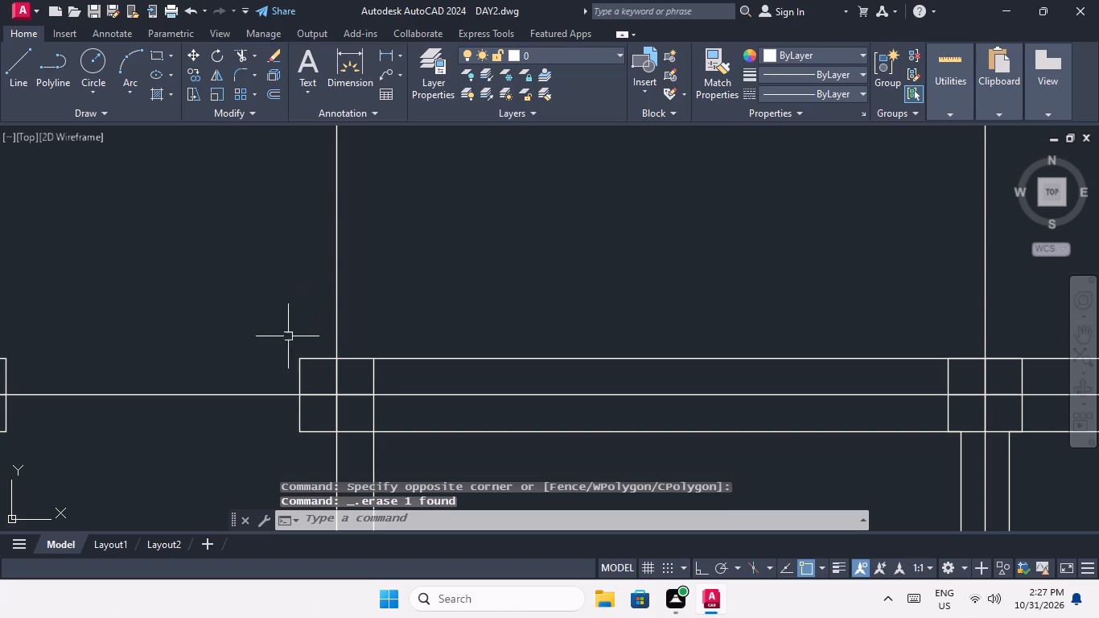
Erase the lower and upper horizontal wall outlines running from the fourth column along the third horizontal centre line.
click(491, 454)
click(472, 423)
key(Delete)
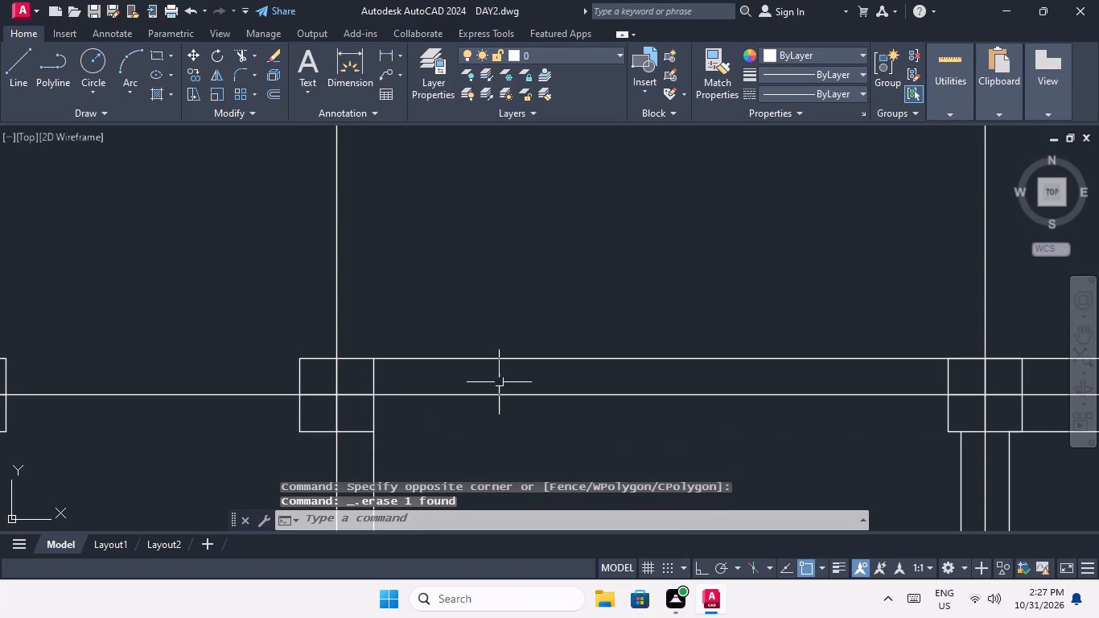
drag(500, 377, 496, 368)
click(470, 326)
key(Delete)
Erase the vertical wall outline below the fourth column on the third horizontal centre line, keeping the corridor's wall centre line.
scroll(470, 326, down, 1)
middle_drag(461, 425, 451, 382)
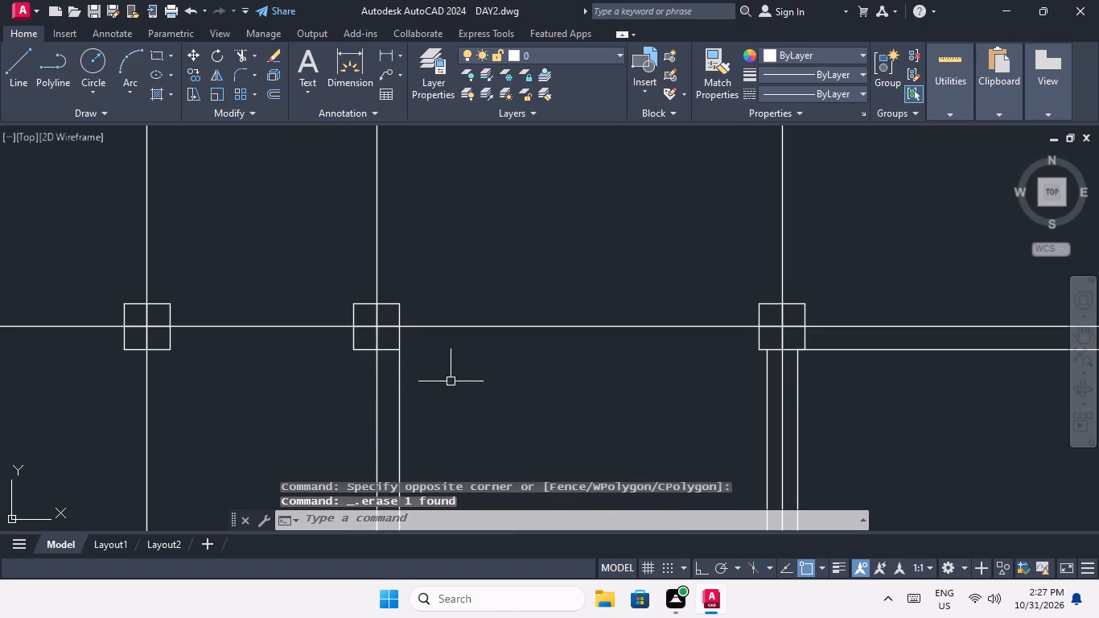
drag(434, 404, 430, 417)
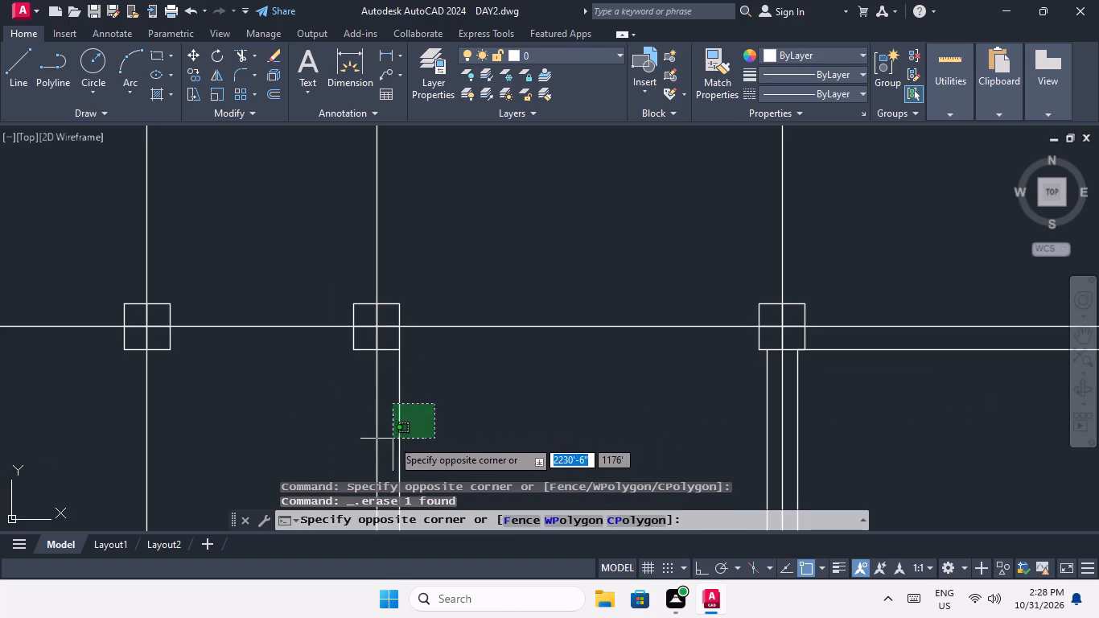
click(391, 440)
key(Delete)
Erase the lower horizontal wall outline between the fifth and sixth columns on the third horizontal centre line.
scroll(471, 344, down, 1)
middle_drag(465, 343, 334, 277)
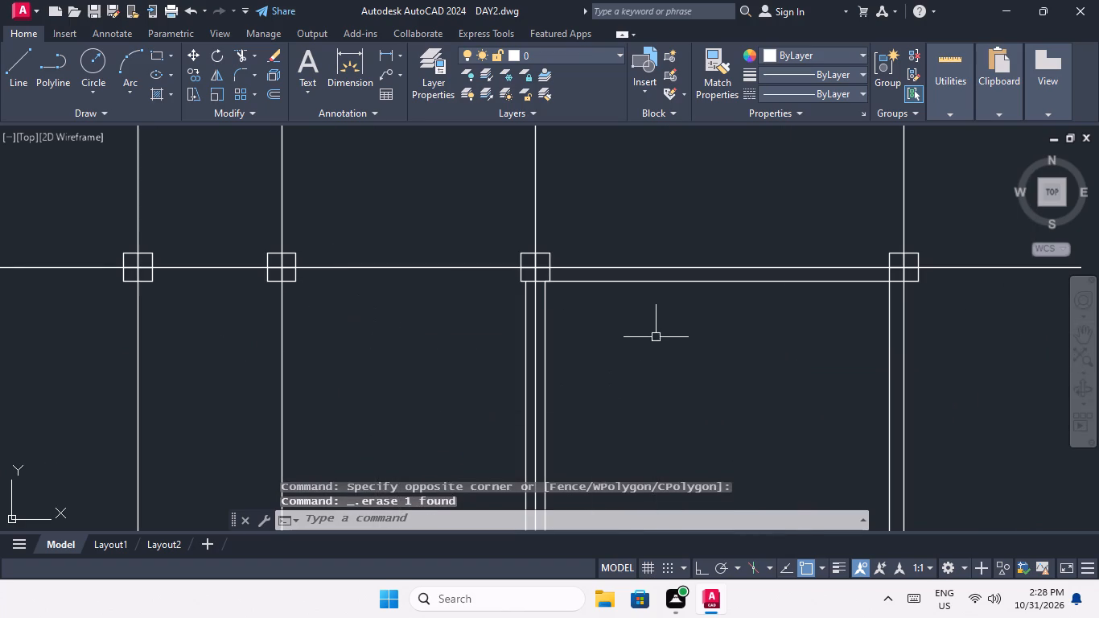
scroll(620, 275, up, 3)
drag(626, 347, 591, 327)
click(525, 280)
key(Delete)
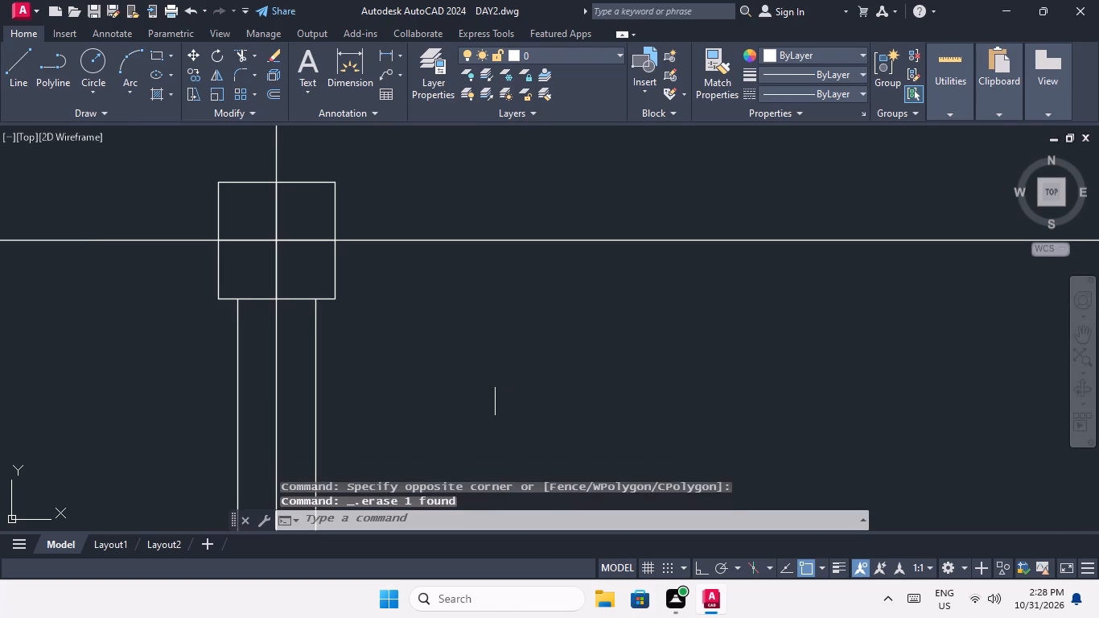
Erase both vertical wall outlines below the fifth column on the third horizontal centre line, keeping the centre line.
scroll(480, 381, down, 1)
middle_drag(480, 381, 474, 307)
scroll(467, 321, down, 2)
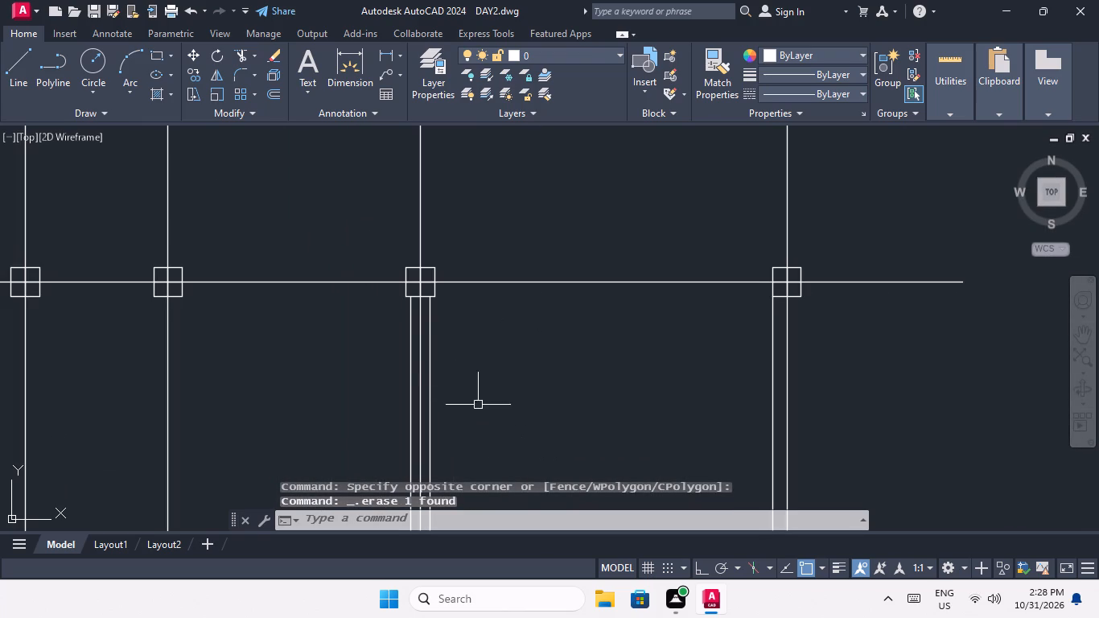
scroll(414, 341, up, 2)
drag(484, 314, 472, 331)
click(436, 365)
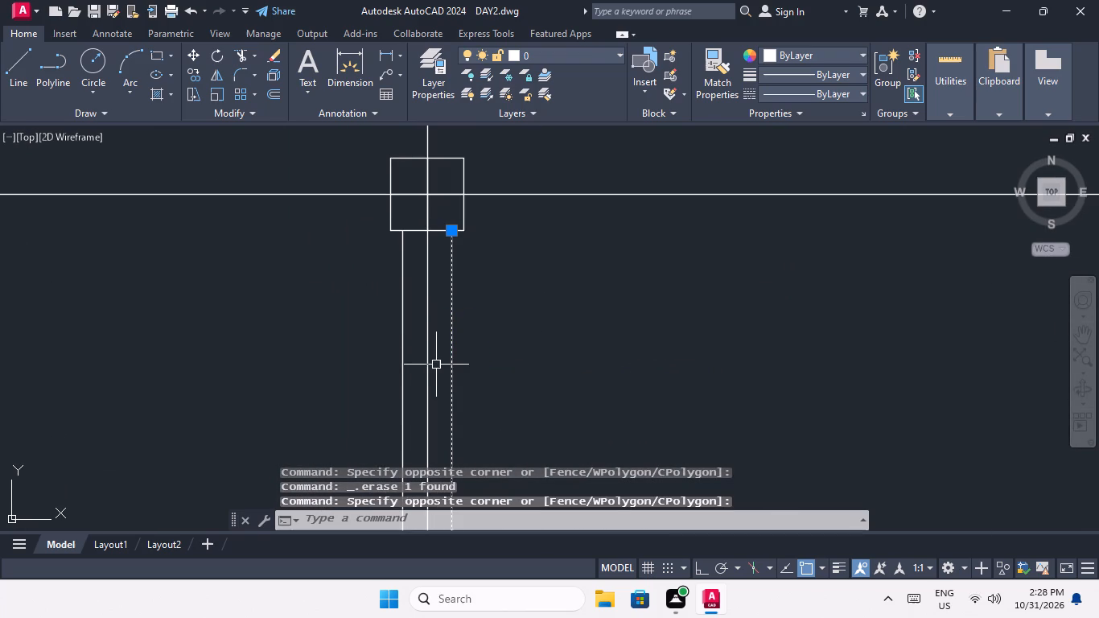
drag(418, 371, 363, 420)
click(356, 425)
key(Delete)
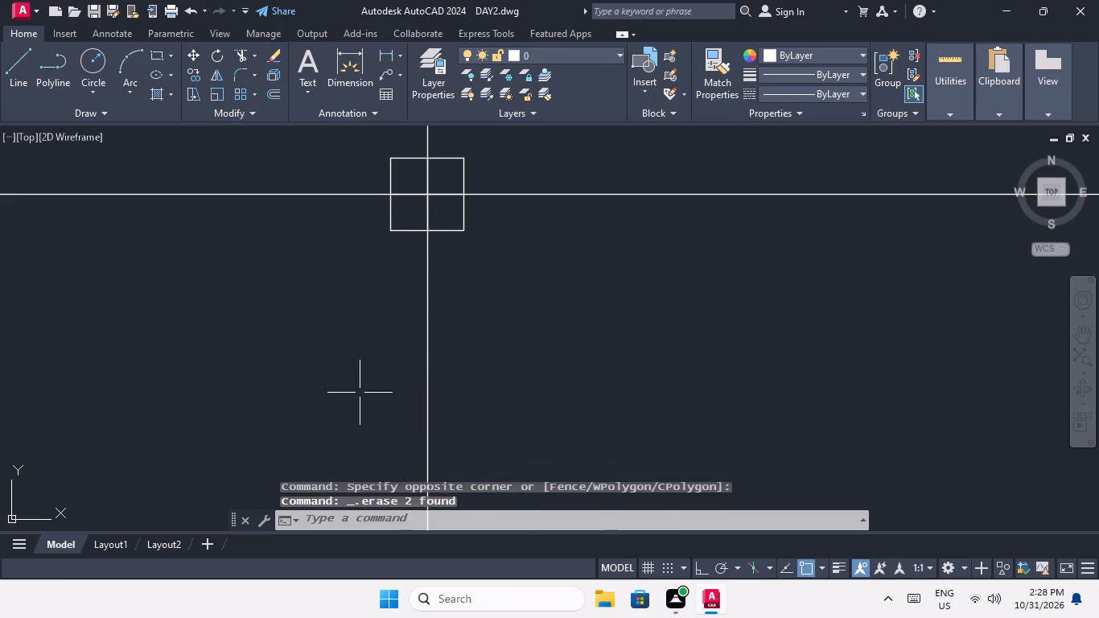
Erase the vertical wall outline below the sixth column on the third horizontal centre line.
scroll(360, 384, down, 3)
middle_drag(460, 400, 397, 390)
scroll(558, 389, up, 2)
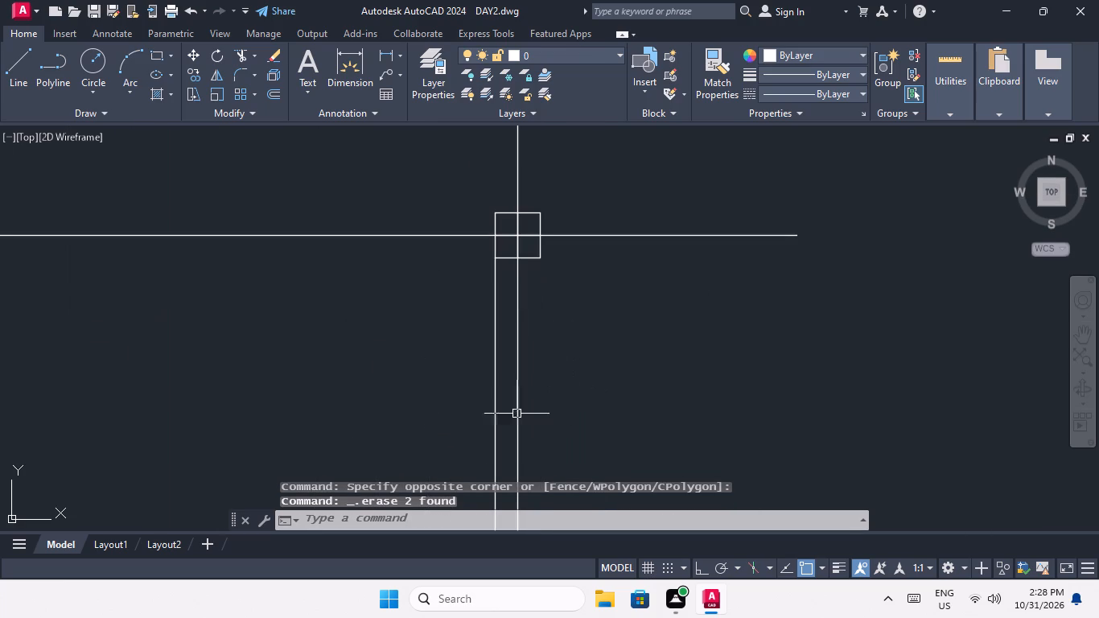
drag(504, 375, 472, 416)
click(468, 418)
key(Delete)
Erase both vertical wall outlines below the second column on the third horizontal centre line, keeping the centre line.
scroll(460, 411, down, 4)
middle_drag(416, 431, 484, 387)
middle_drag(447, 411, 469, 324)
scroll(461, 319, down, 2)
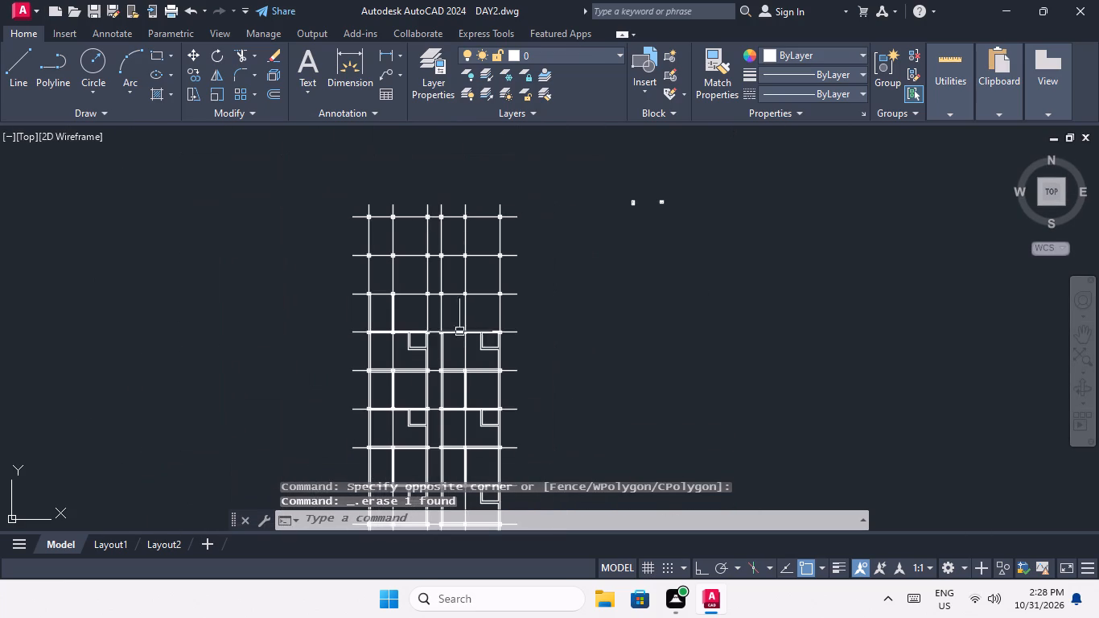
middle_drag(458, 346, 425, 240)
middle_drag(430, 254, 455, 356)
scroll(396, 318, up, 4)
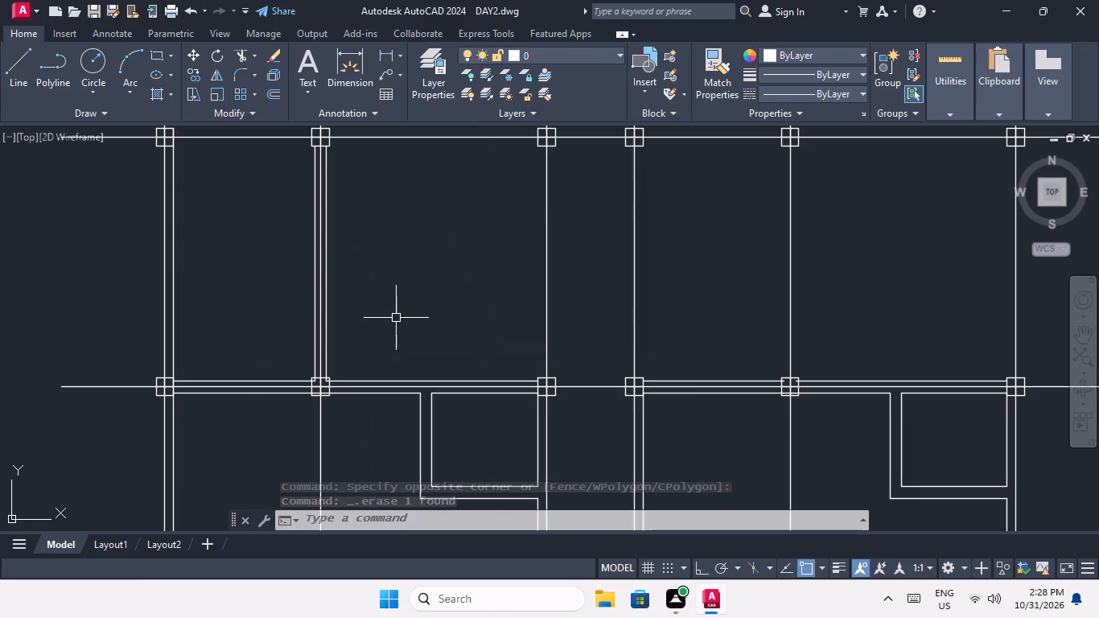
middle_drag(397, 228, 418, 334)
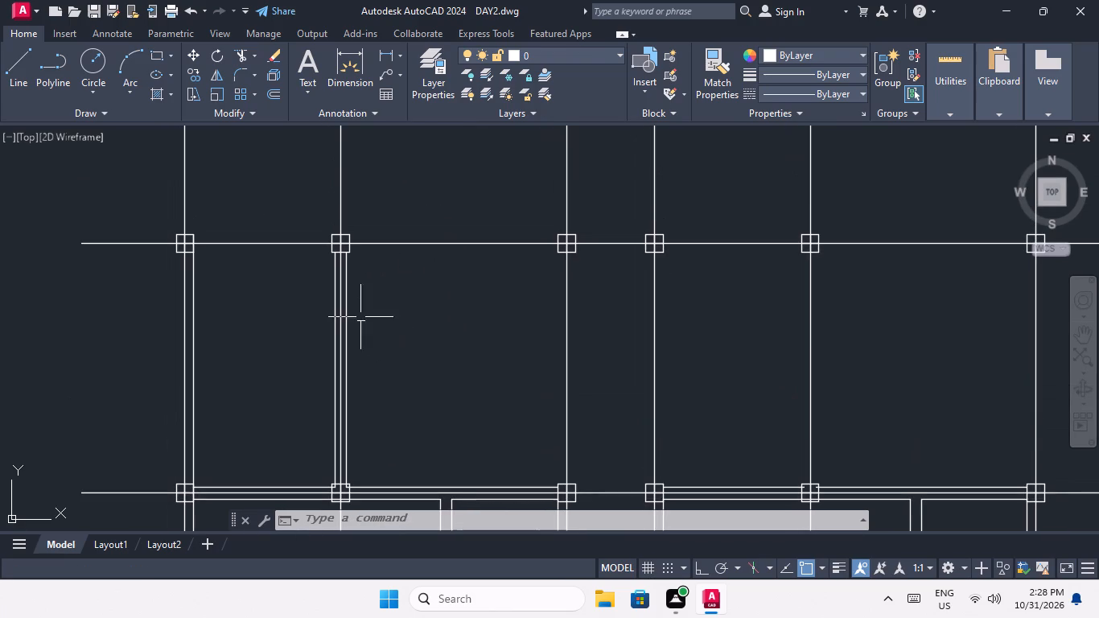
scroll(344, 307, up, 2)
drag(388, 251, 366, 303)
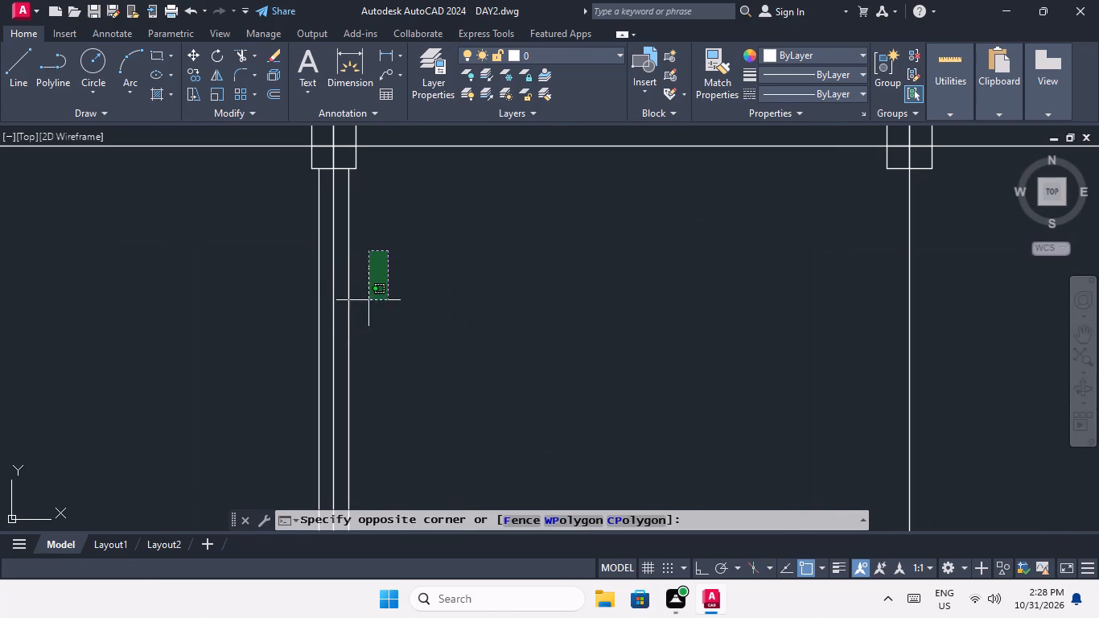
click(341, 324)
scroll(328, 329, up, 2)
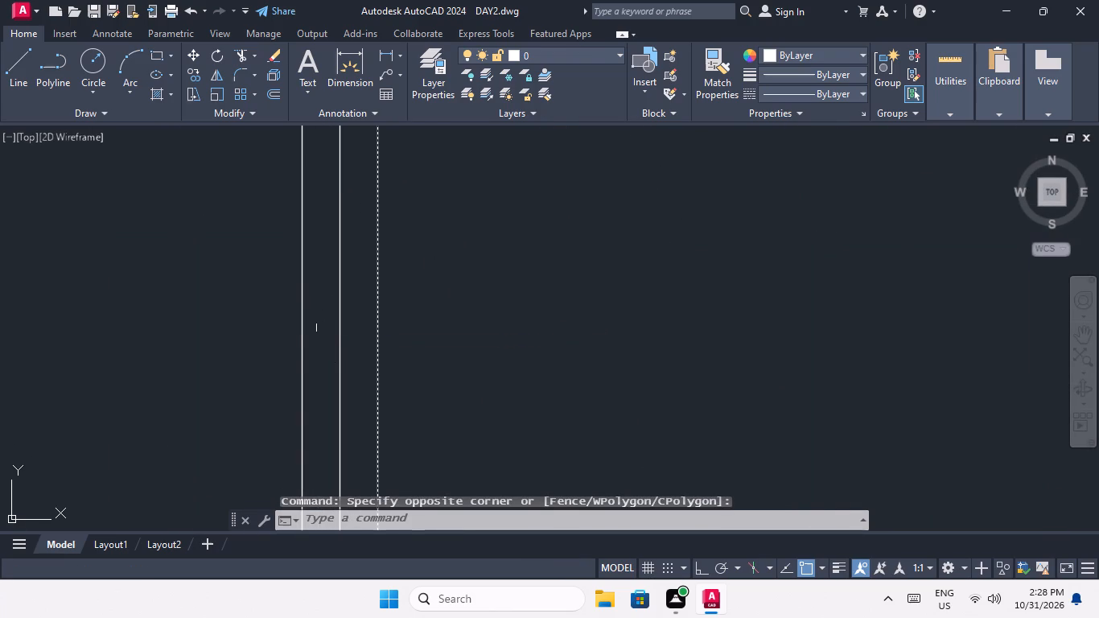
drag(321, 326, 281, 362)
click(275, 366)
key(Delete)
scroll(274, 368, down, 4)
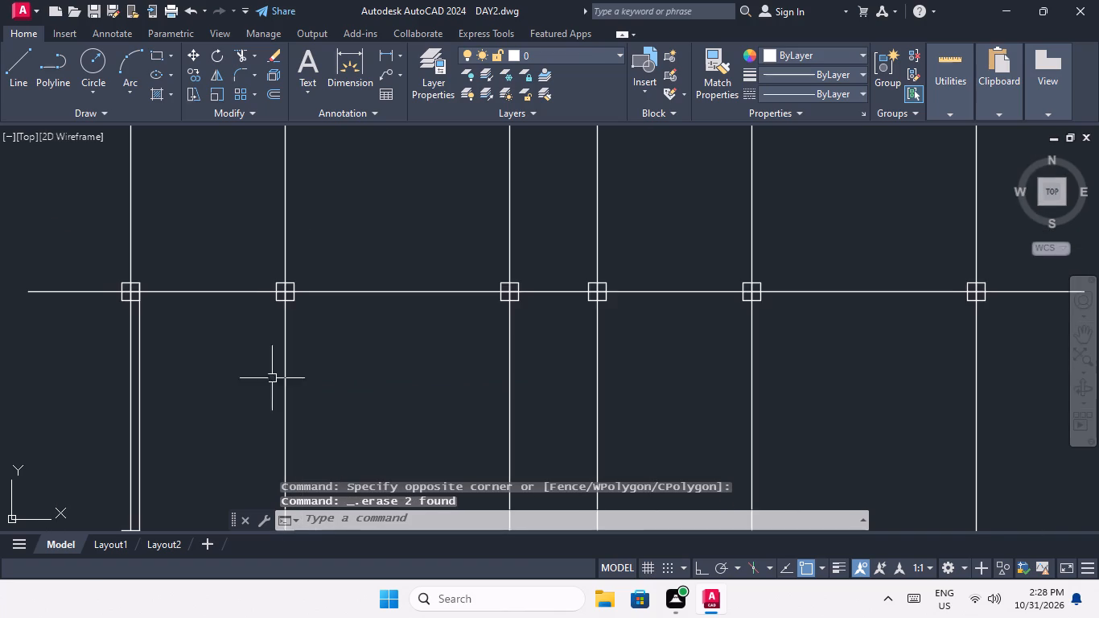
Erase the vertical wall outline below the first column on the third horizontal centre line.
middle_drag(273, 381, 348, 364)
scroll(208, 380, up, 2)
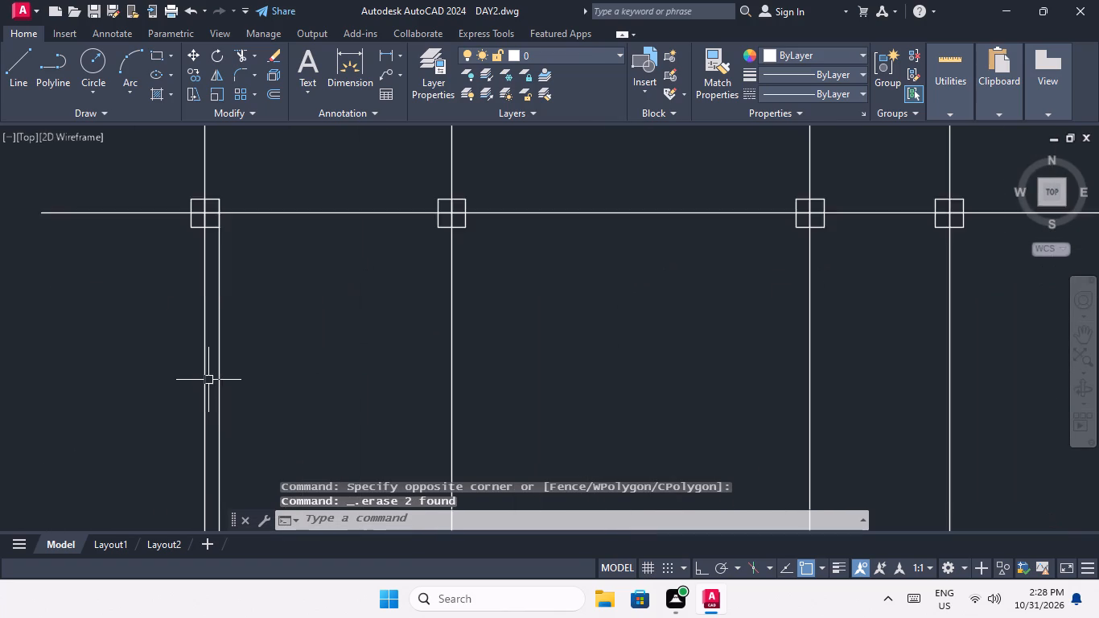
drag(280, 340, 262, 378)
click(220, 396)
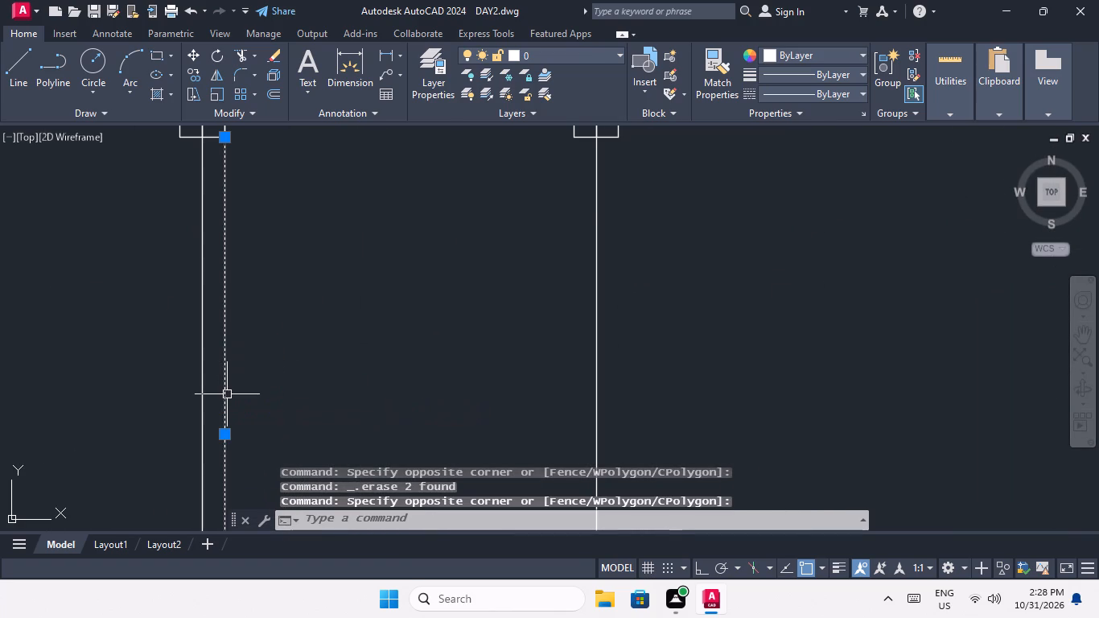
key(Delete)
Erase the upper and lower horizontal wall outlines between the first and second columns on the fourth horizontal centre line.
scroll(259, 365, down, 5)
middle_drag(265, 369, 276, 272)
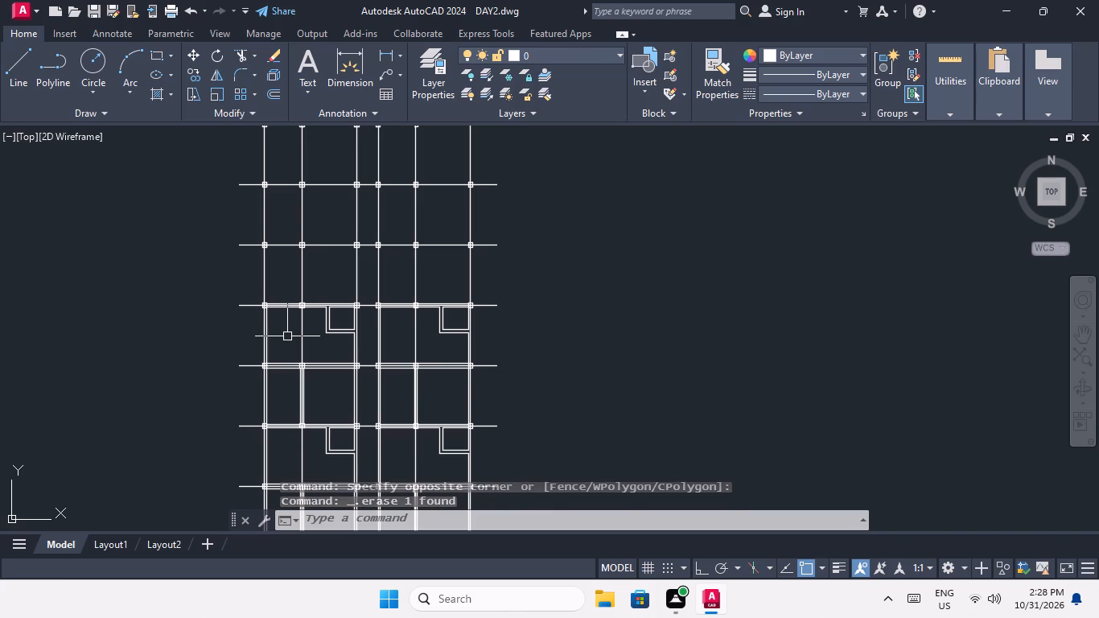
scroll(265, 303, up, 6)
scroll(346, 299, up, 3)
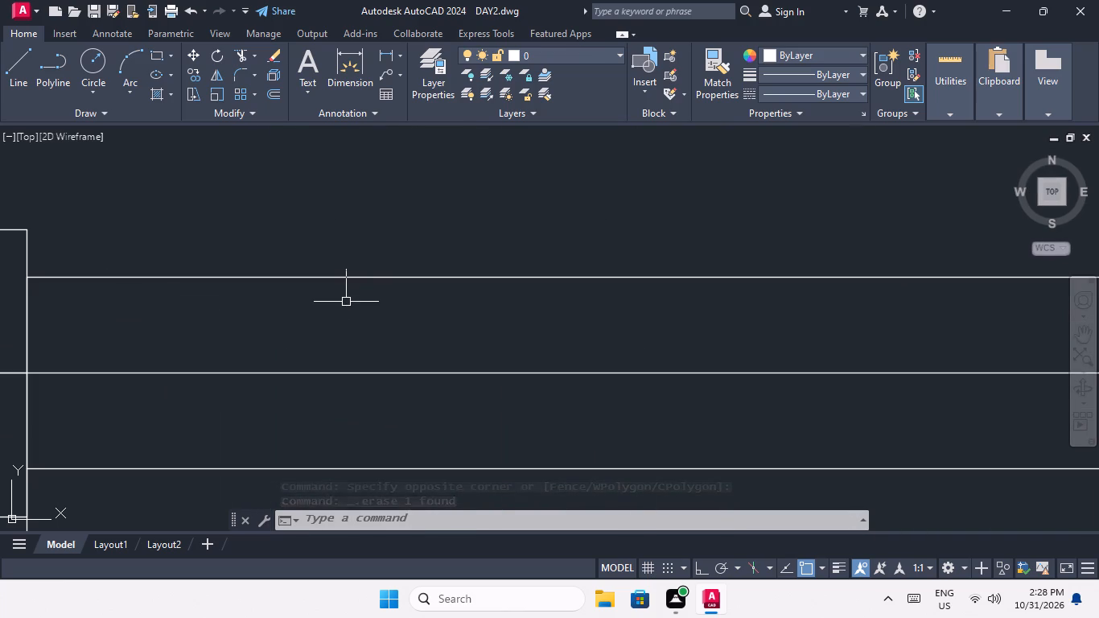
drag(361, 299, 352, 270)
click(344, 232)
key(Delete)
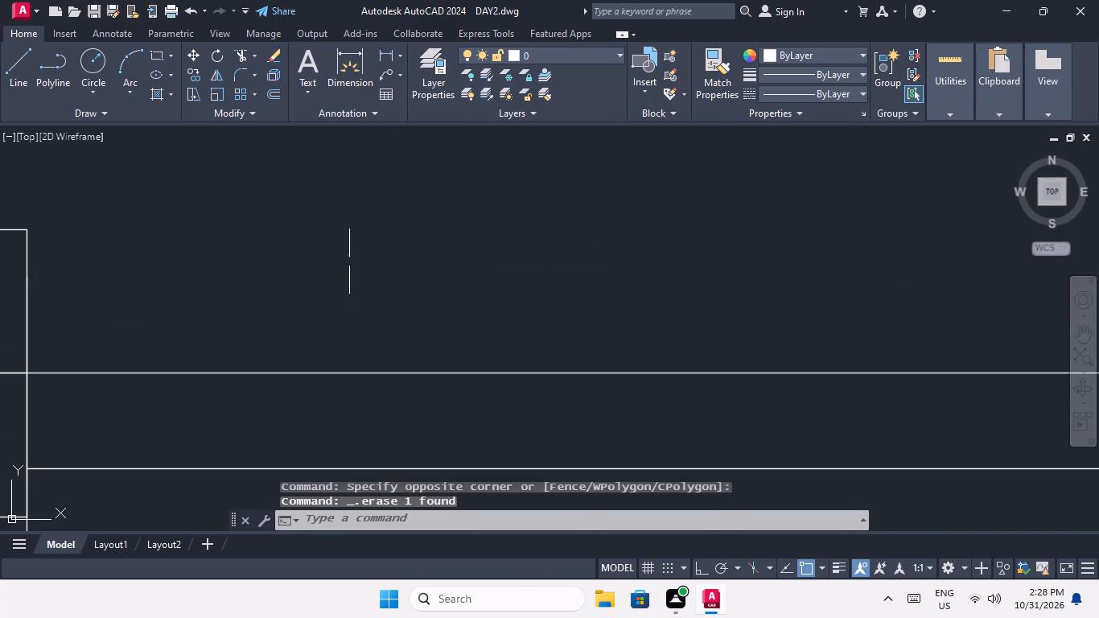
scroll(357, 249, down, 4)
scroll(365, 293, up, 2)
click(367, 299)
click(353, 260)
key(Delete)
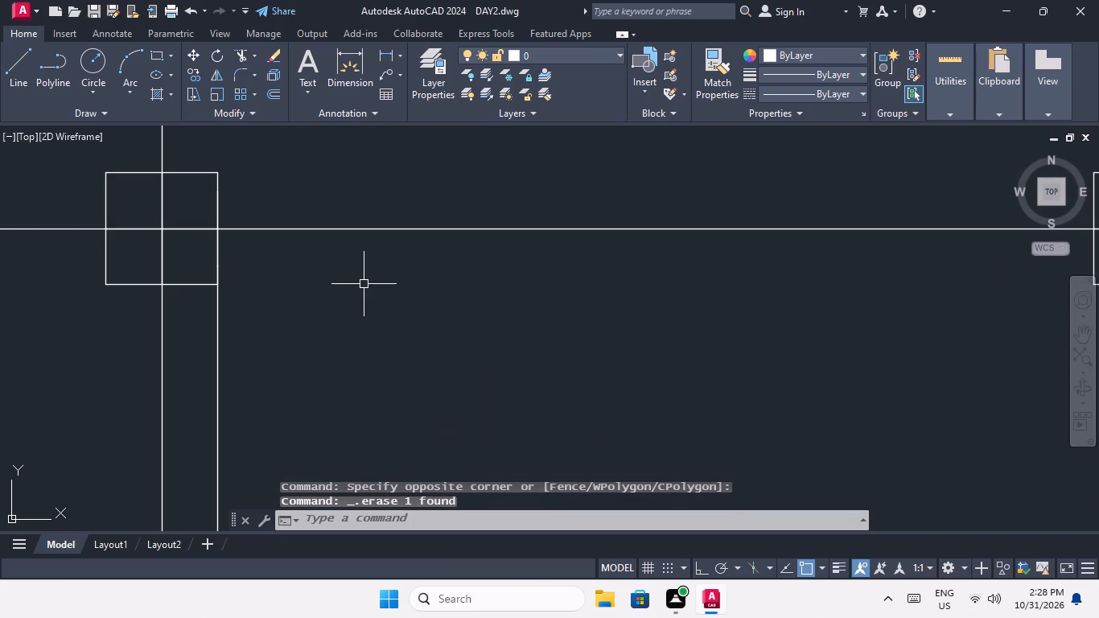
Erase the vertical wall outline below the first column on the fourth horizontal centre line.
drag(314, 385, 253, 409)
click(200, 428)
key(Delete)
Erase the upper and lower horizontal wall outlines between the second and third columns on the fourth horizontal centre line.
scroll(282, 384, down, 4)
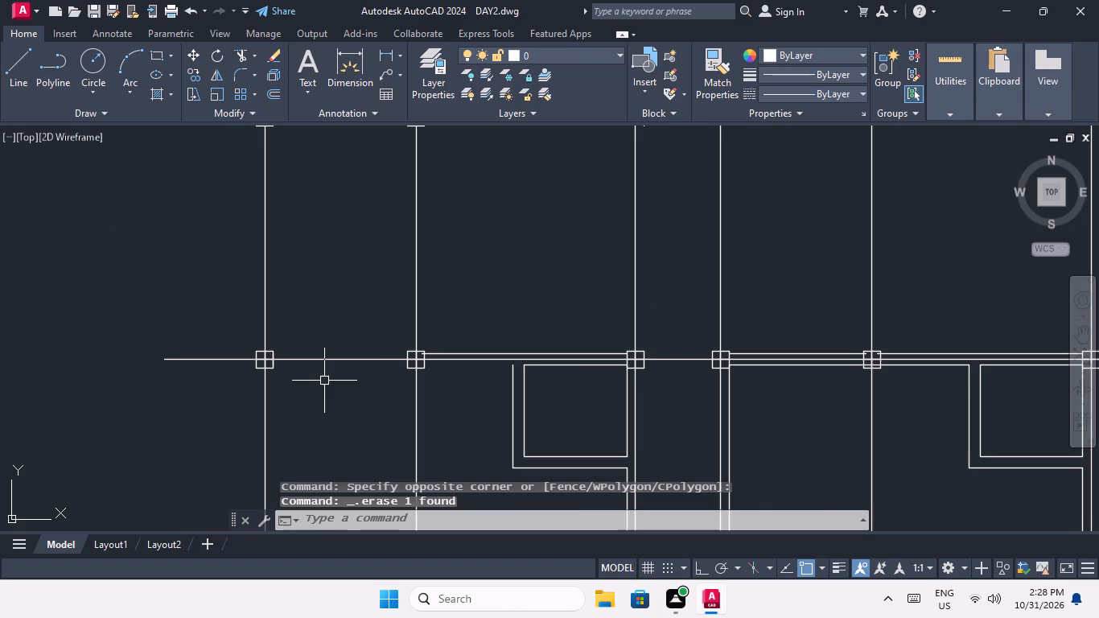
middle_drag(324, 381, 224, 399)
scroll(363, 365, up, 3)
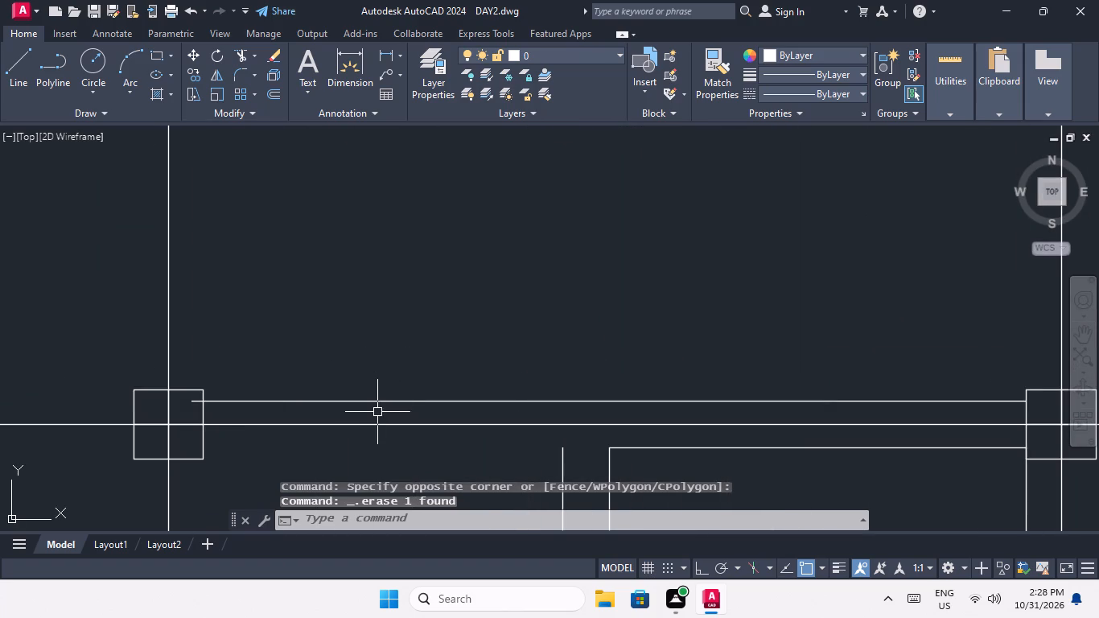
click(377, 413)
click(337, 366)
key(Delete)
scroll(355, 331, down, 3)
middle_drag(400, 349, 398, 350)
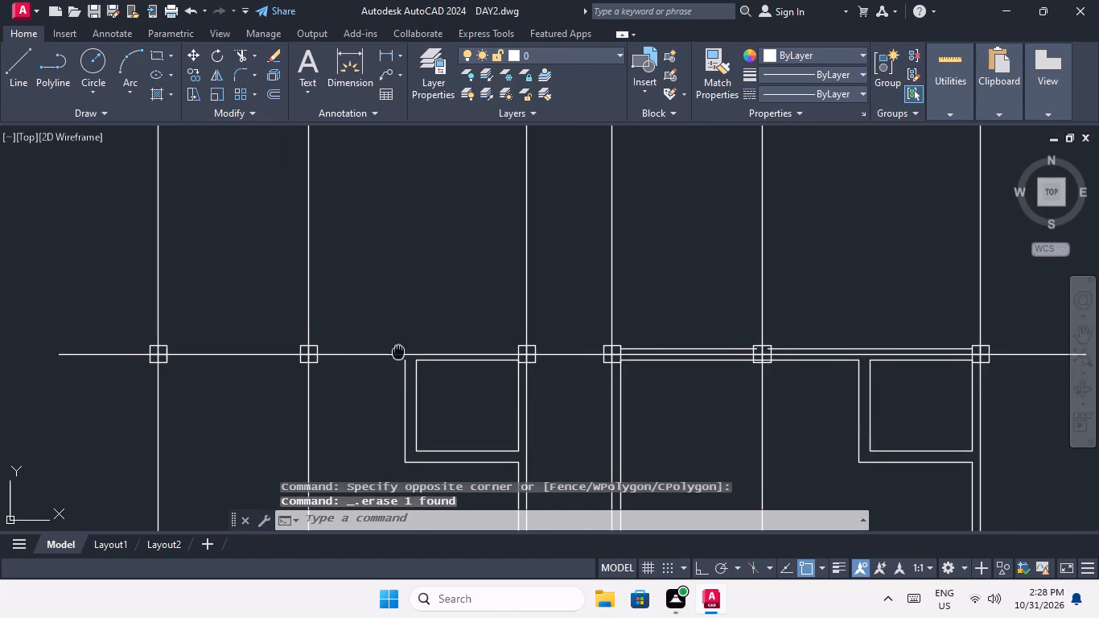
middle_drag(398, 350, 275, 366)
scroll(335, 410, up, 2)
click(336, 402)
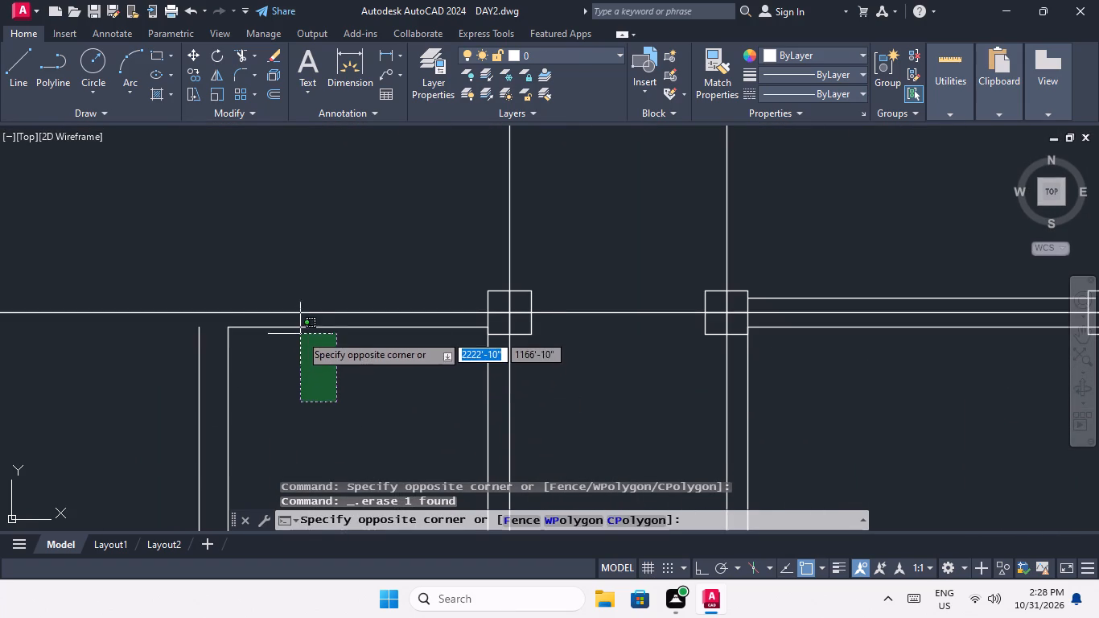
click(298, 319)
key(Delete)
Erase the remaining outlines of the small room beside the third column, plus the vertical wall outline continuing below that room.
drag(294, 345, 226, 417)
click(133, 445)
key(Delete)
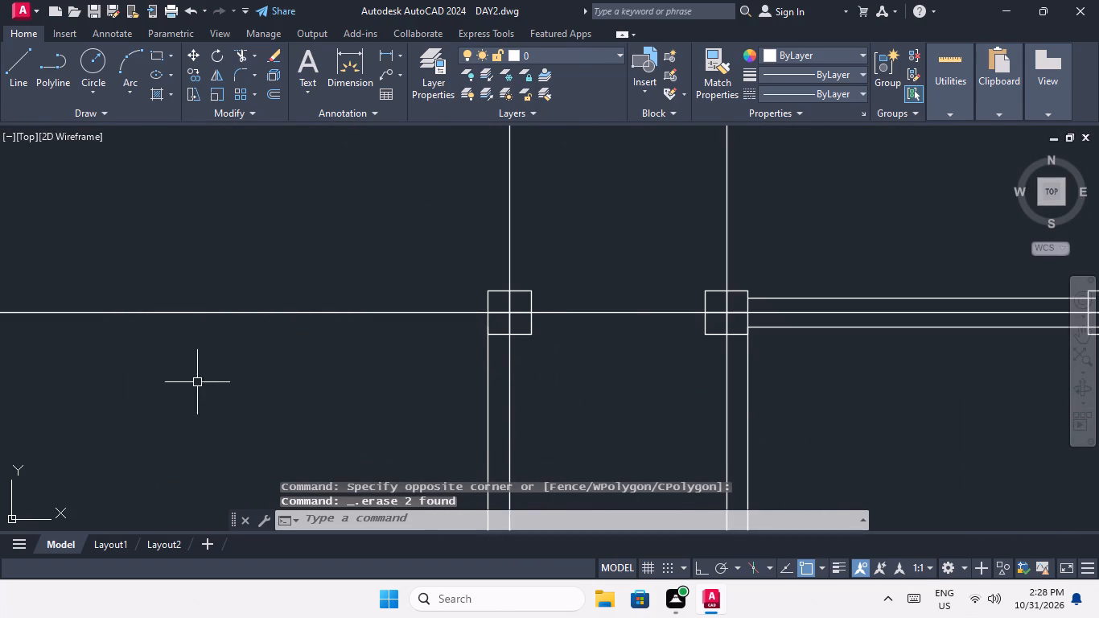
scroll(197, 382, down, 4)
scroll(249, 437, up, 5)
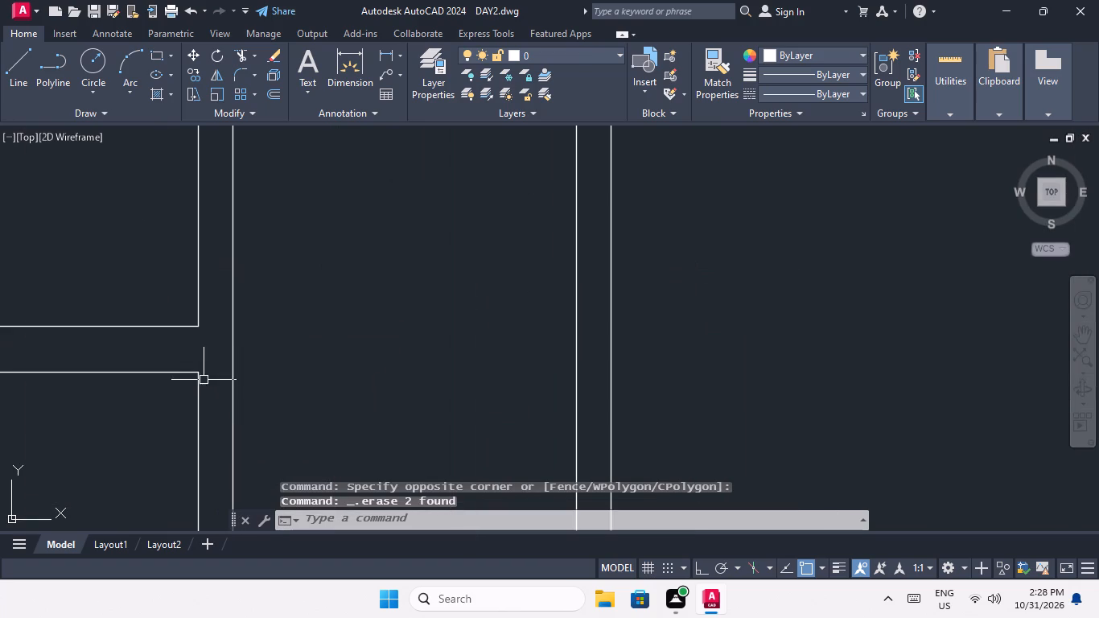
click(208, 366)
click(163, 302)
key(Delete)
drag(213, 351, 205, 369)
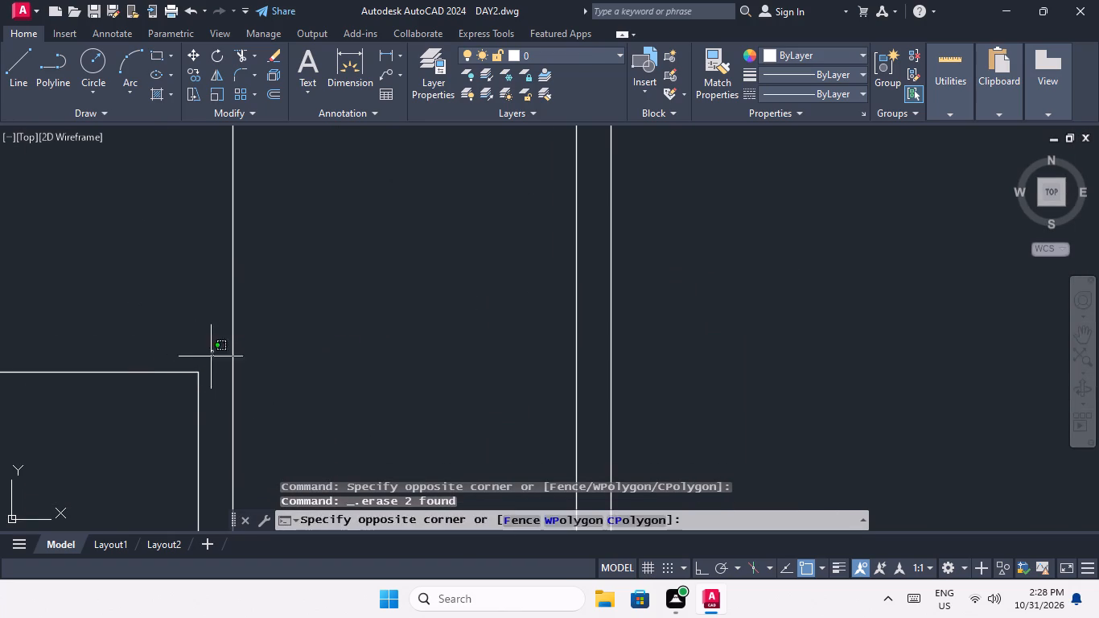
drag(205, 369, 166, 423)
click(166, 423)
key(Delete)
Erase the vertical wall outline below the fourth column on the fourth horizontal centre line.
scroll(175, 386, down, 4)
scroll(253, 348, up, 3)
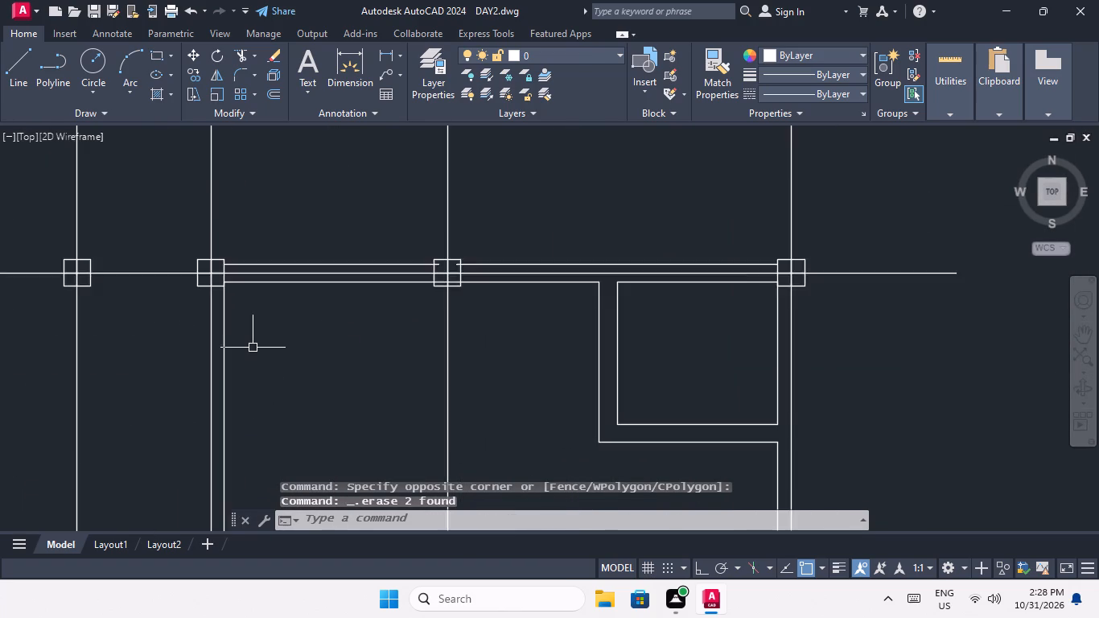
drag(253, 346, 212, 398)
click(194, 418)
key(Delete)
Erase the upper and lower horizontal wall outlines between the fourth and fifth columns on the fourth horizontal centre line.
middle_drag(244, 360, 241, 380)
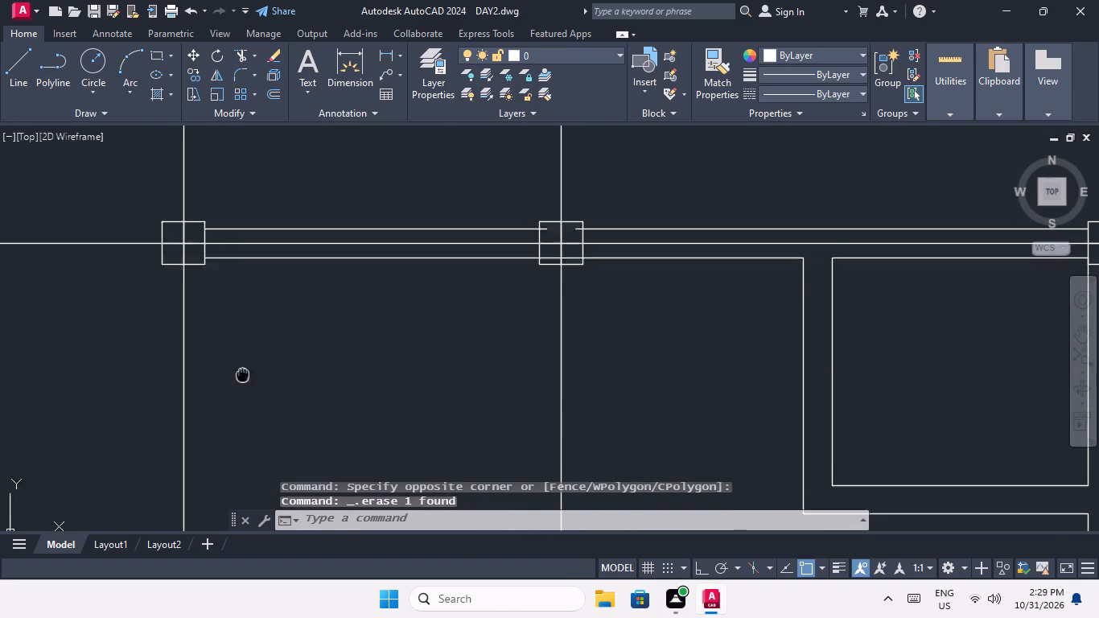
middle_drag(241, 380, 220, 513)
scroll(234, 378, up, 3)
drag(278, 371, 264, 346)
click(249, 310)
key(Delete)
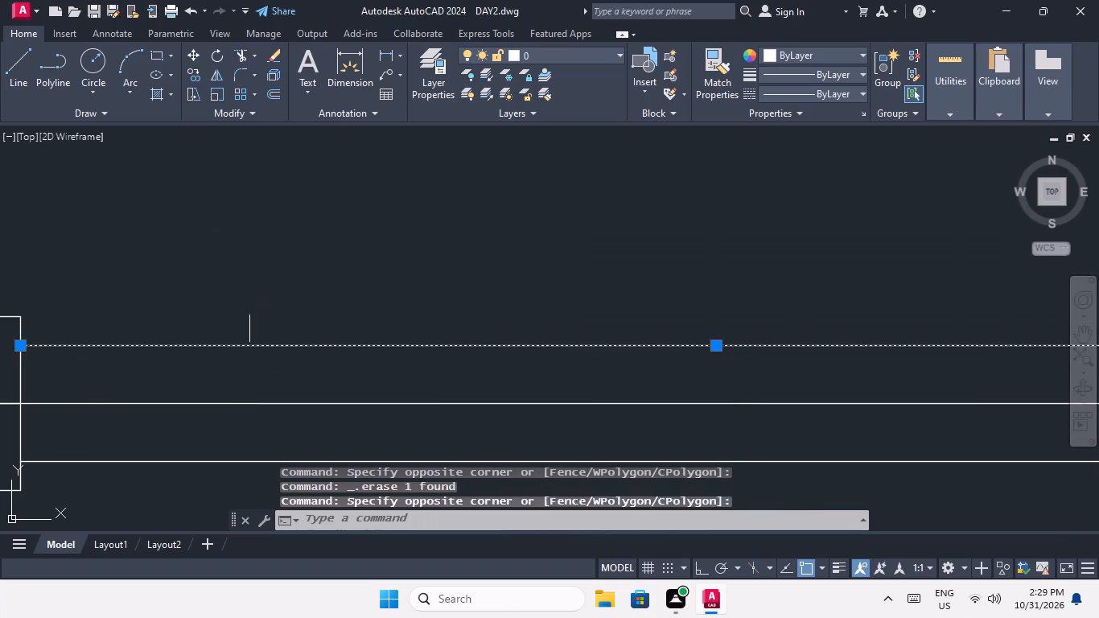
scroll(240, 340, down, 3)
scroll(237, 377, up, 3)
drag(254, 390, 241, 372)
click(226, 336)
key(Delete)
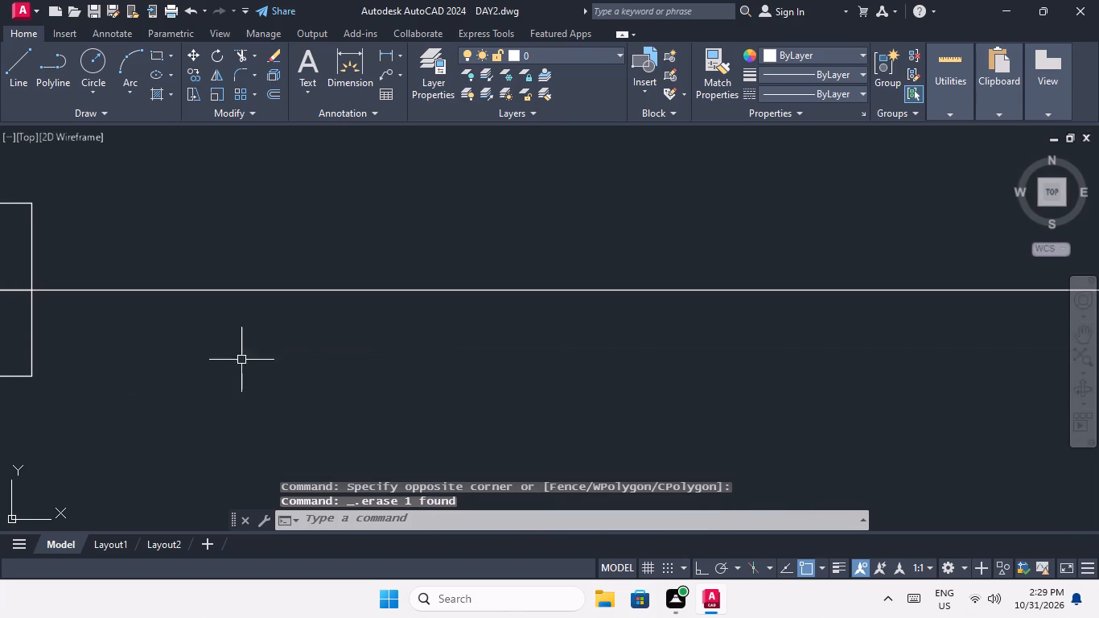
Erase the upper horizontal wall outline between the fifth and sixth columns on the fourth horizontal centre line.
scroll(241, 360, down, 3)
middle_drag(613, 374, 267, 431)
scroll(335, 381, up, 2)
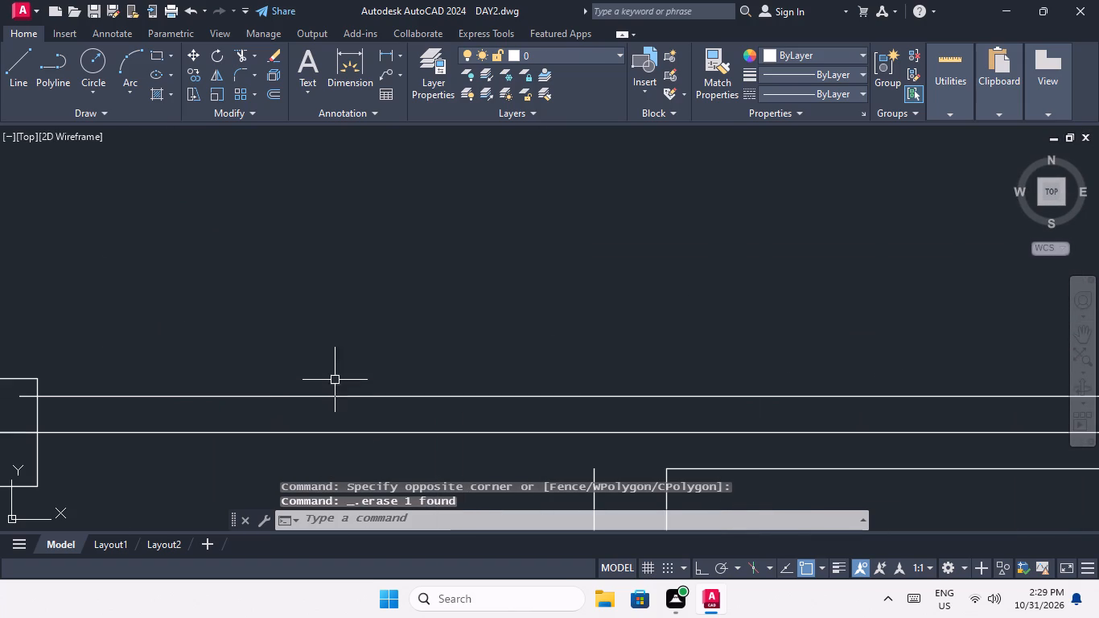
drag(352, 410, 338, 389)
click(325, 355)
key(Delete)
Erase the small room's top outline and its two left vertical outlines between the fifth and sixth columns.
scroll(338, 329, down, 3)
scroll(428, 387, up, 2)
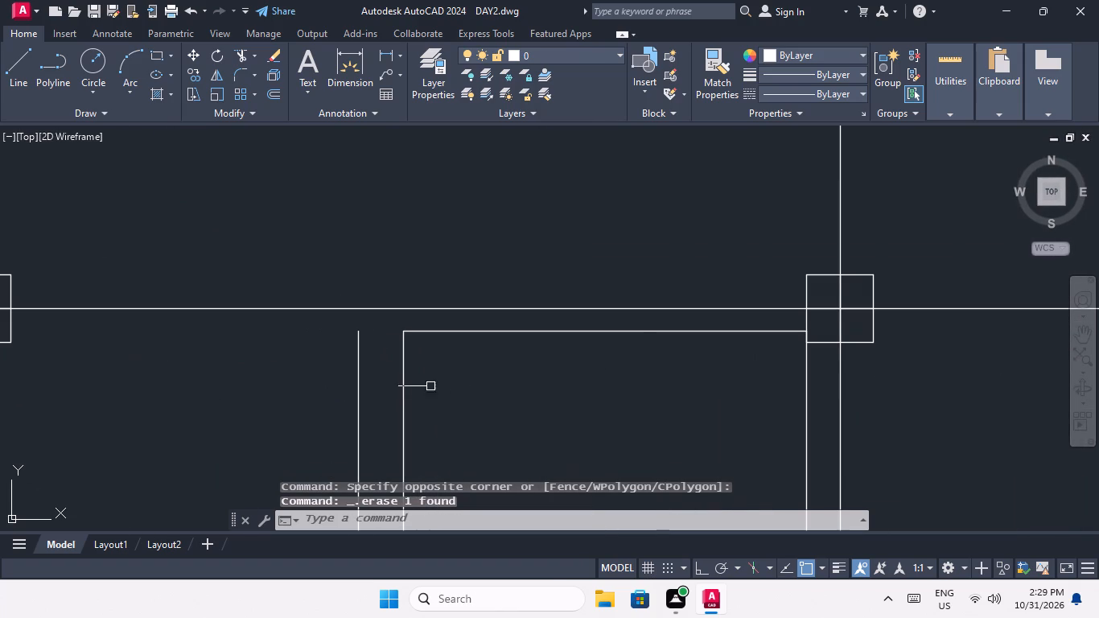
click(443, 387)
click(351, 323)
key(Delete)
Erase the short vertical wall outline directly below the sixth column on the fourth horizontal centre line.
scroll(361, 360, down, 3)
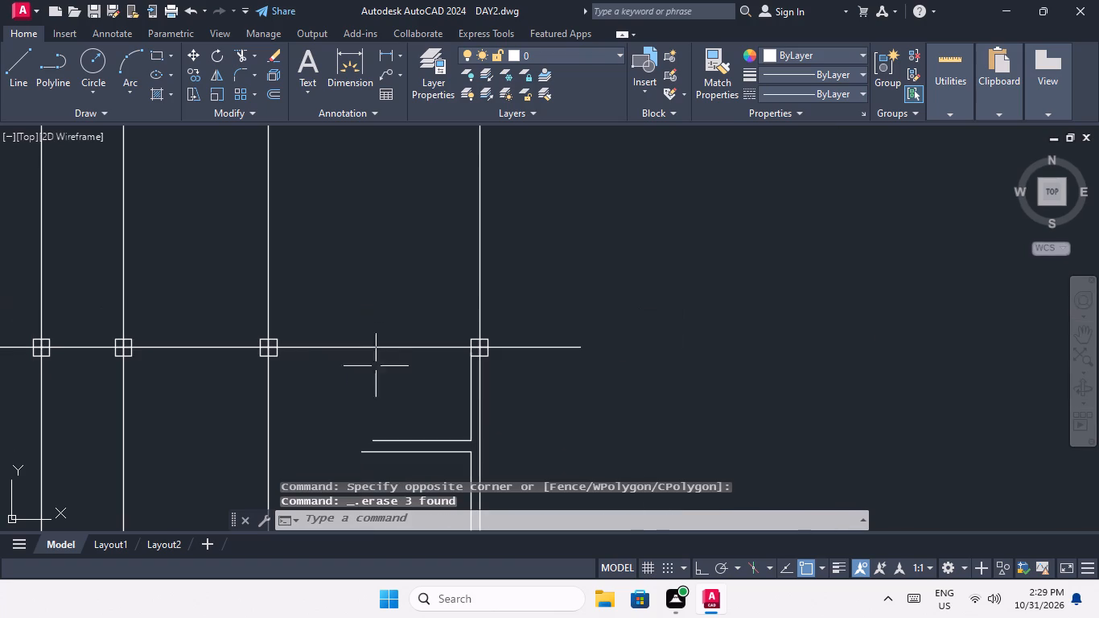
scroll(494, 401, up, 2)
drag(447, 397, 401, 438)
click(396, 441)
key(Delete)
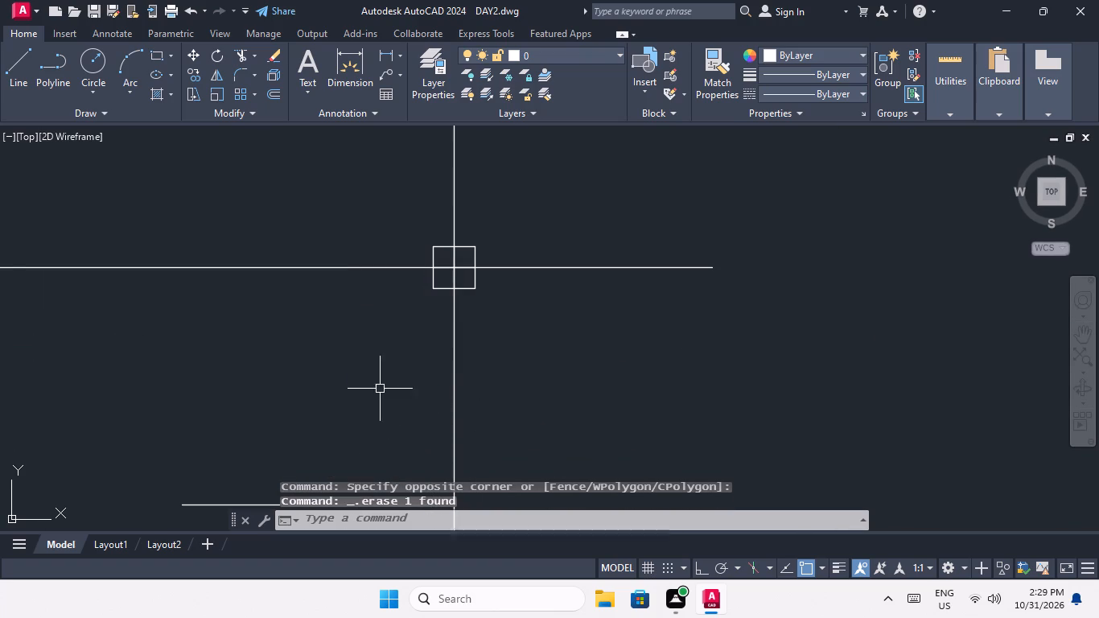
Erase the small room's two bottom horizontal outlines and the vertical wall outline continuing below them beside the outer centre line.
scroll(379, 369, down, 2)
middle_drag(362, 399, 352, 321)
scroll(379, 370, up, 2)
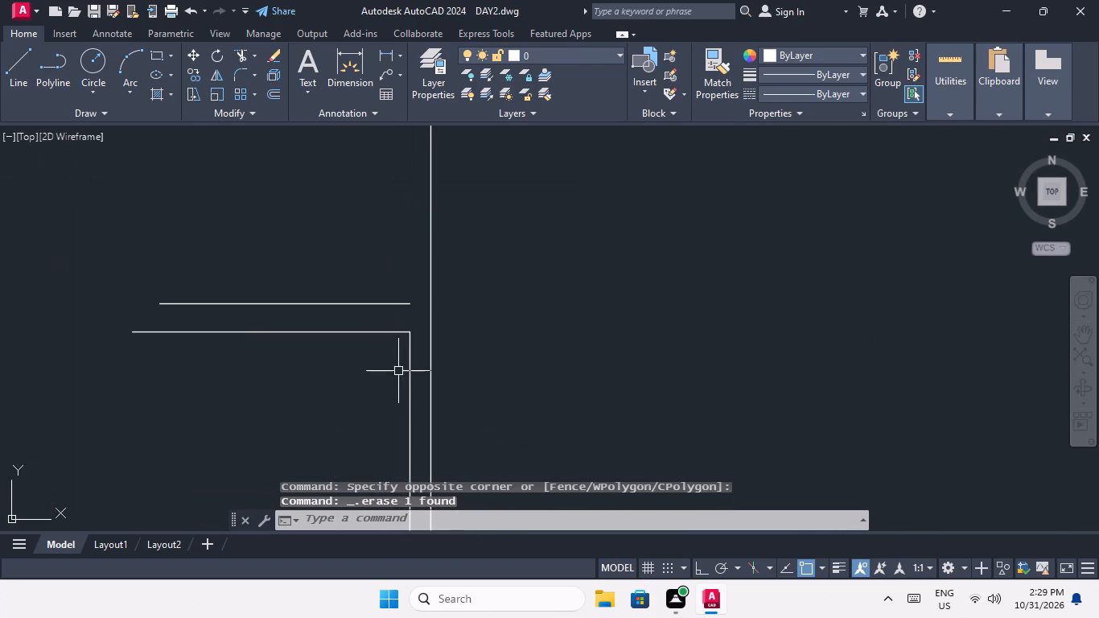
drag(414, 286, 411, 315)
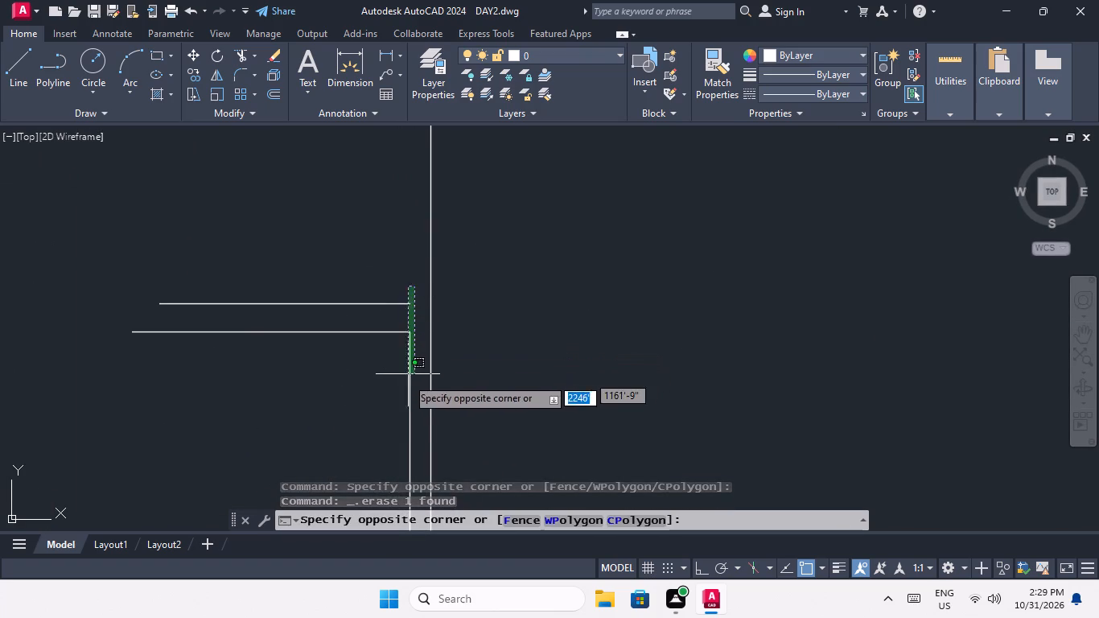
click(360, 393)
key(Delete)
scroll(359, 285, down, 4)
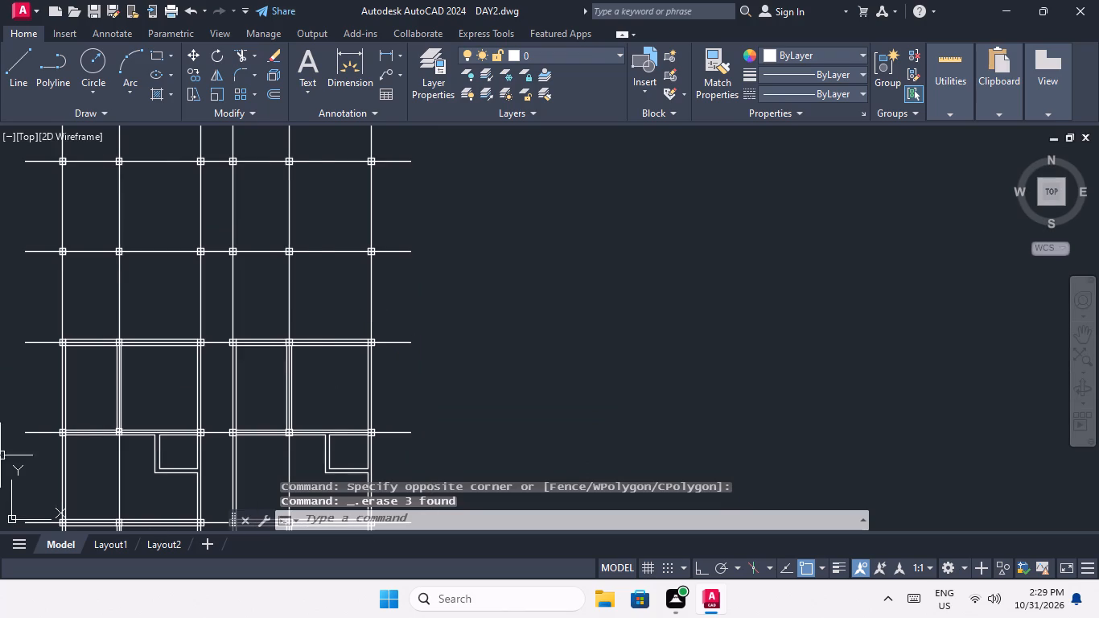
middle_drag(117, 405, 256, 425)
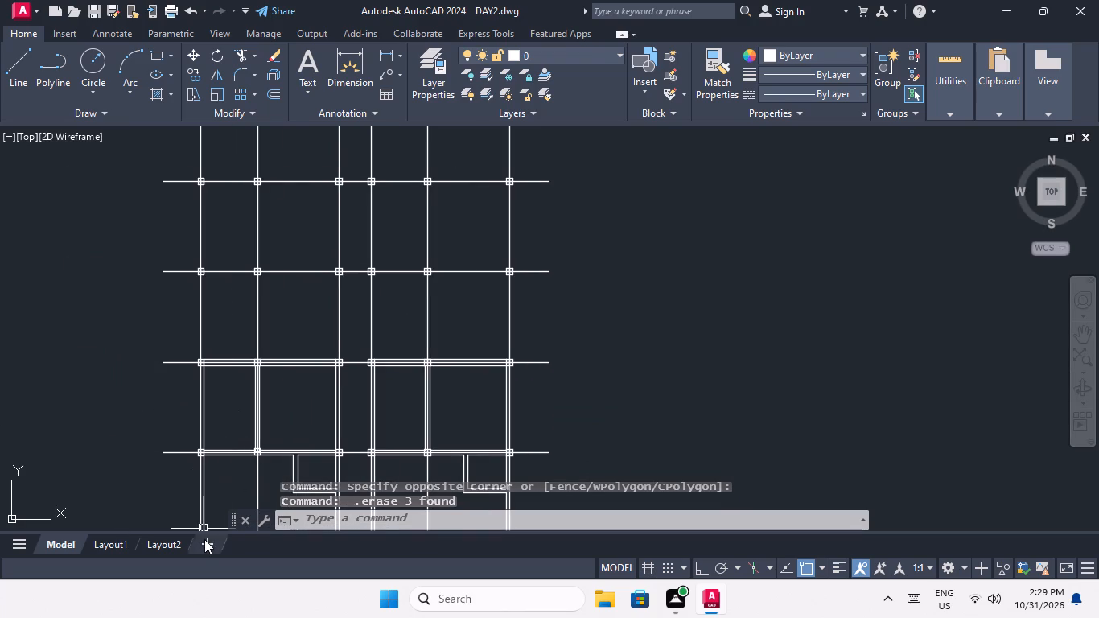
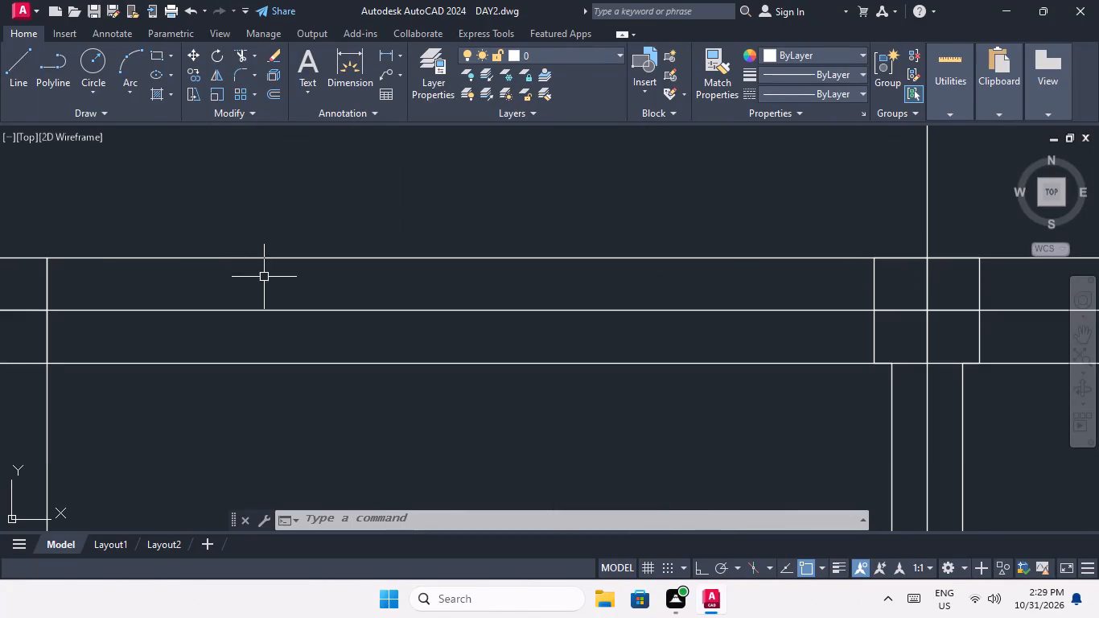
Erase all horizontal and vertical wall outlines of both units in the bay between the fifth and sixth horizontal centre lines.
drag(267, 278, 257, 253)
click(243, 220)
scroll(253, 203, down, 3)
scroll(270, 241, up, 2)
click(278, 256)
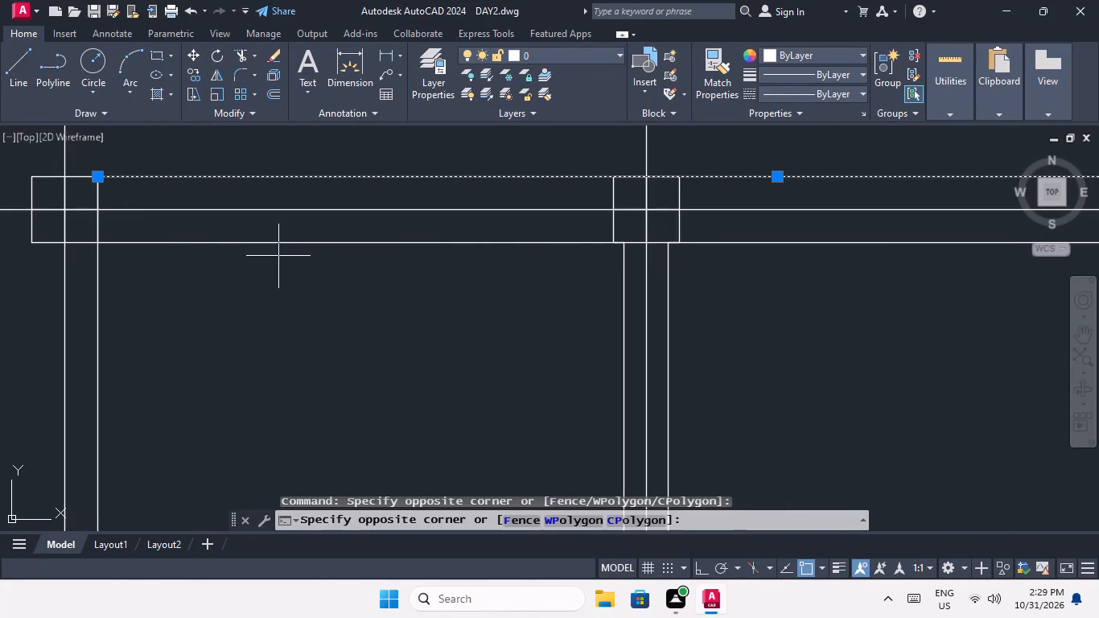
click(260, 233)
scroll(260, 233, down, 1)
scroll(173, 292, up, 1)
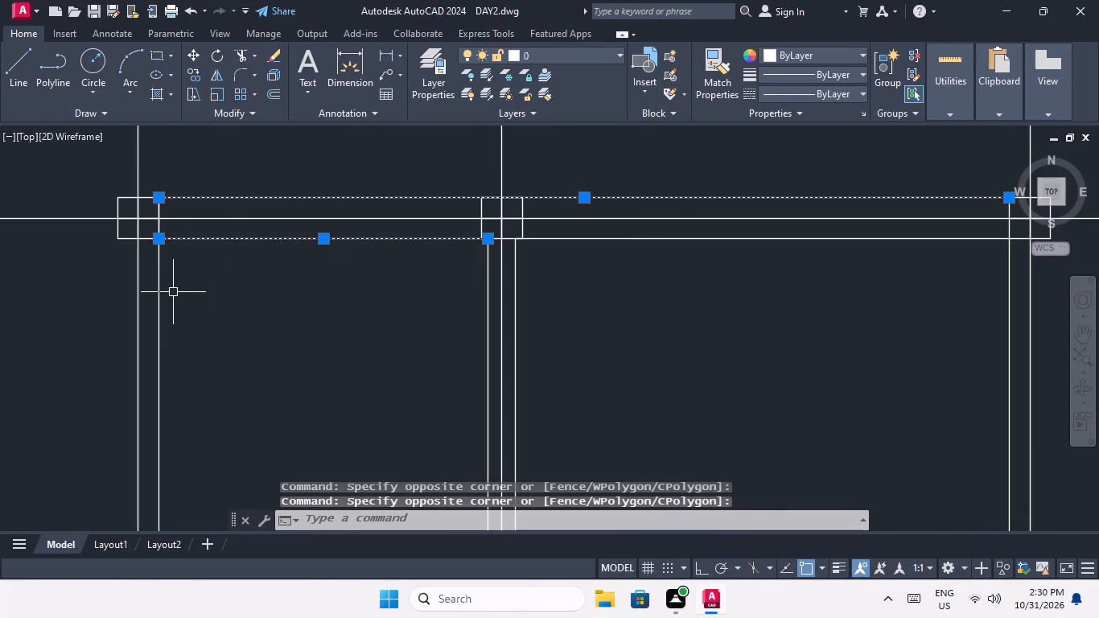
drag(177, 270, 169, 298)
click(141, 322)
scroll(212, 266, down, 3)
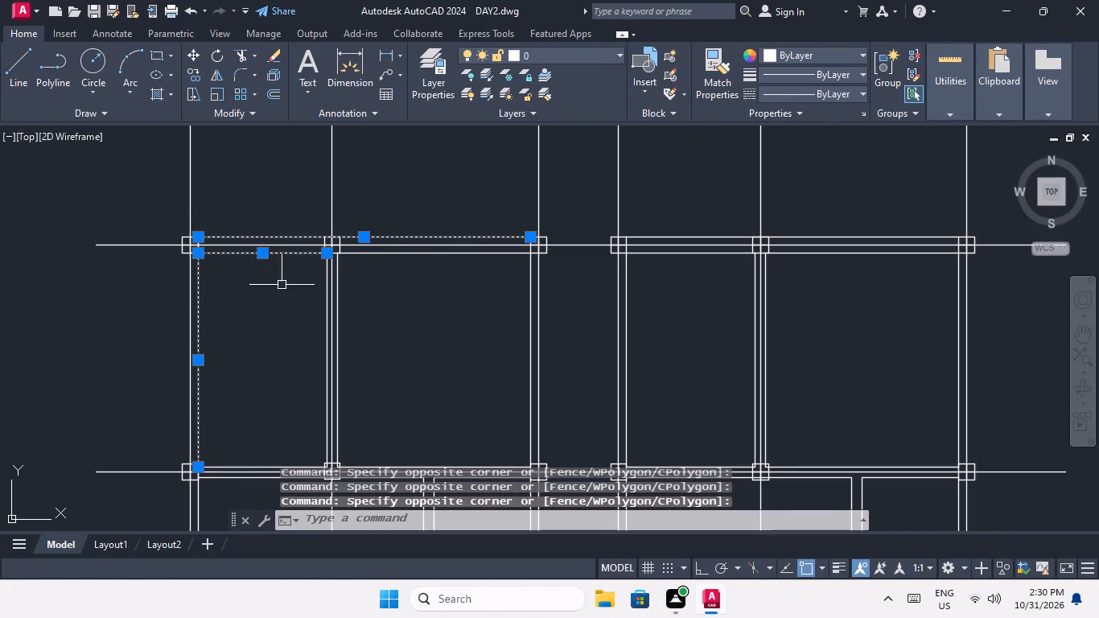
scroll(423, 267, up, 3)
middle_drag(395, 270, 437, 341)
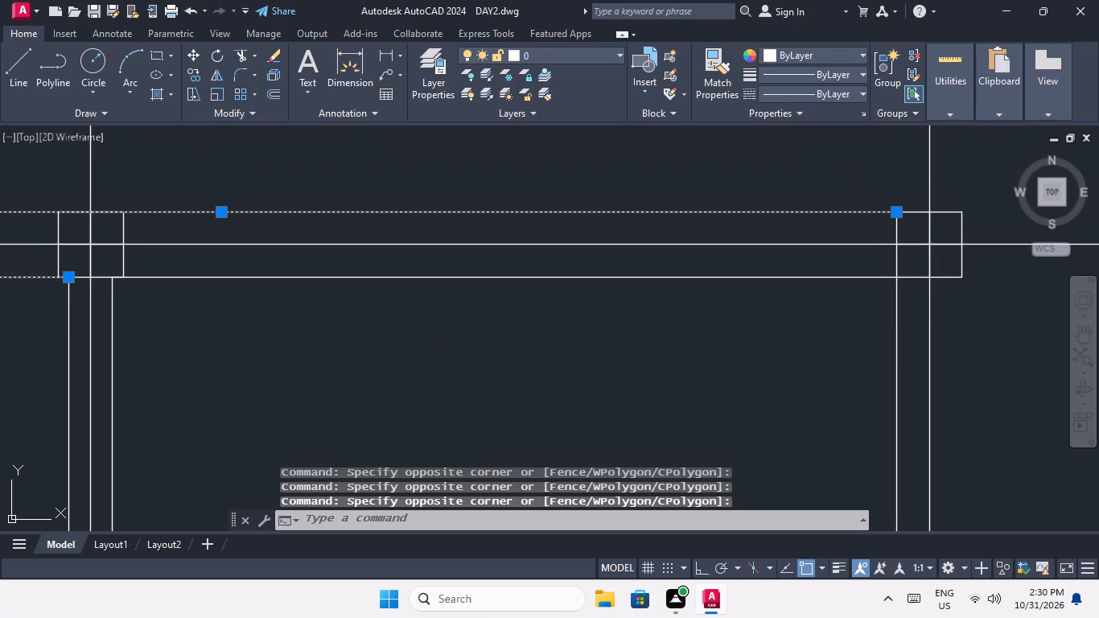
drag(394, 334, 389, 317)
click(368, 272)
scroll(367, 272, down, 1)
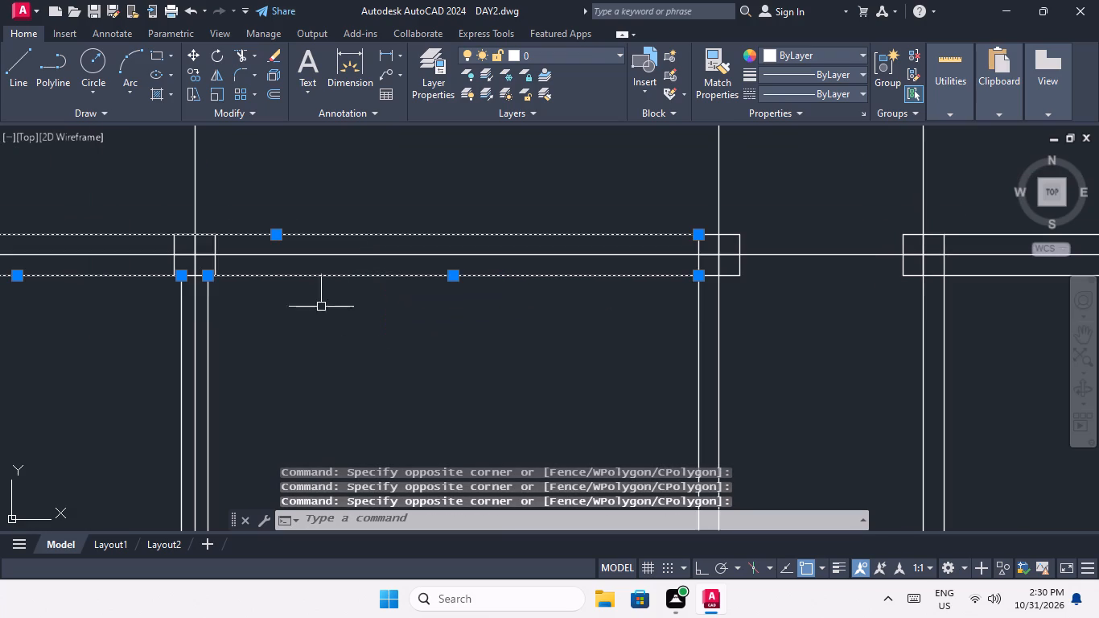
scroll(198, 332, up, 1)
drag(253, 317, 245, 328)
click(208, 350)
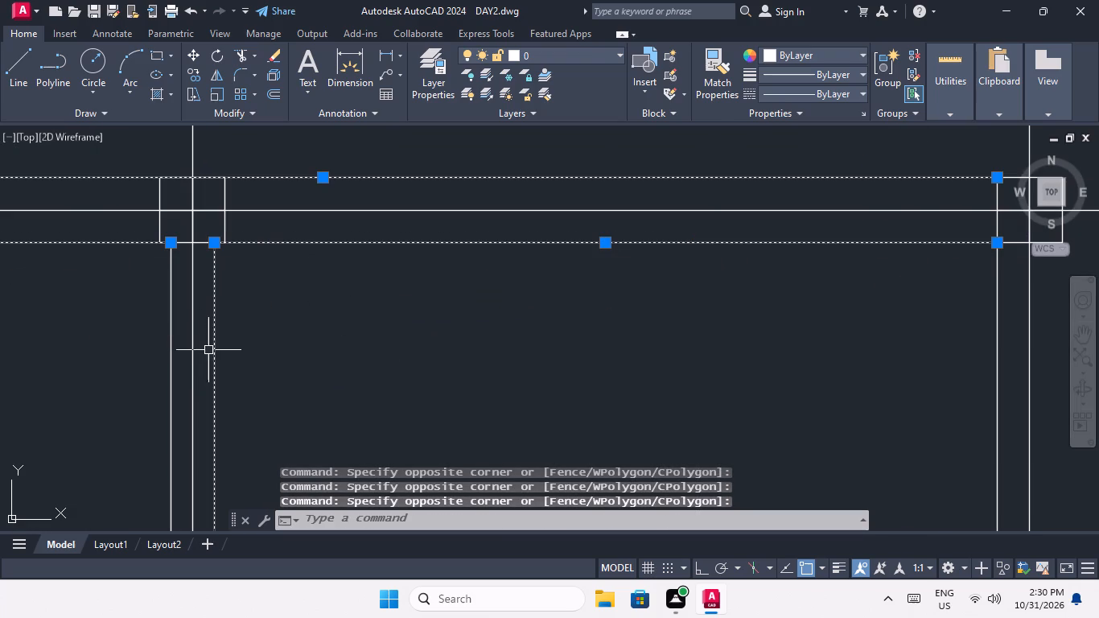
scroll(171, 359, up, 2)
drag(196, 332, 168, 370)
click(163, 374)
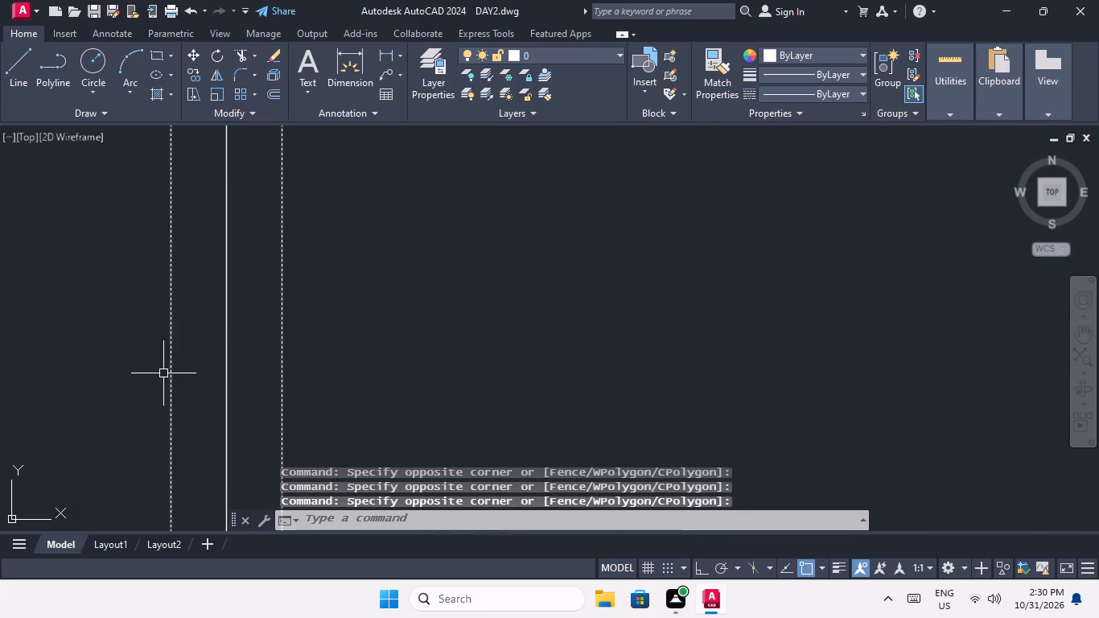
scroll(171, 344, down, 4)
middle_drag(317, 349, 161, 375)
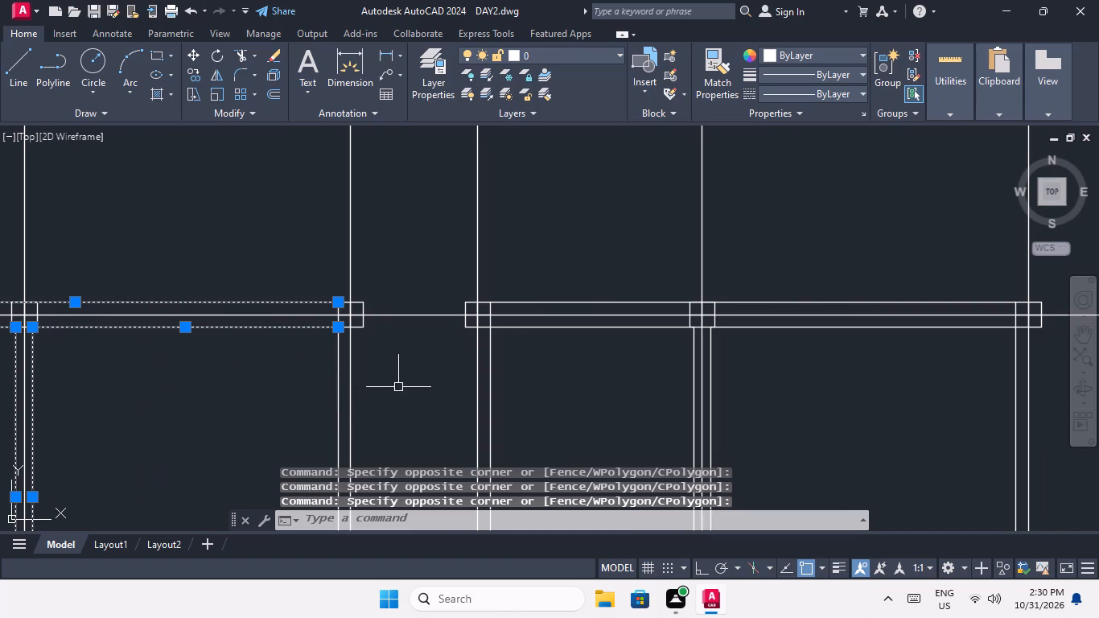
scroll(340, 398, up, 2)
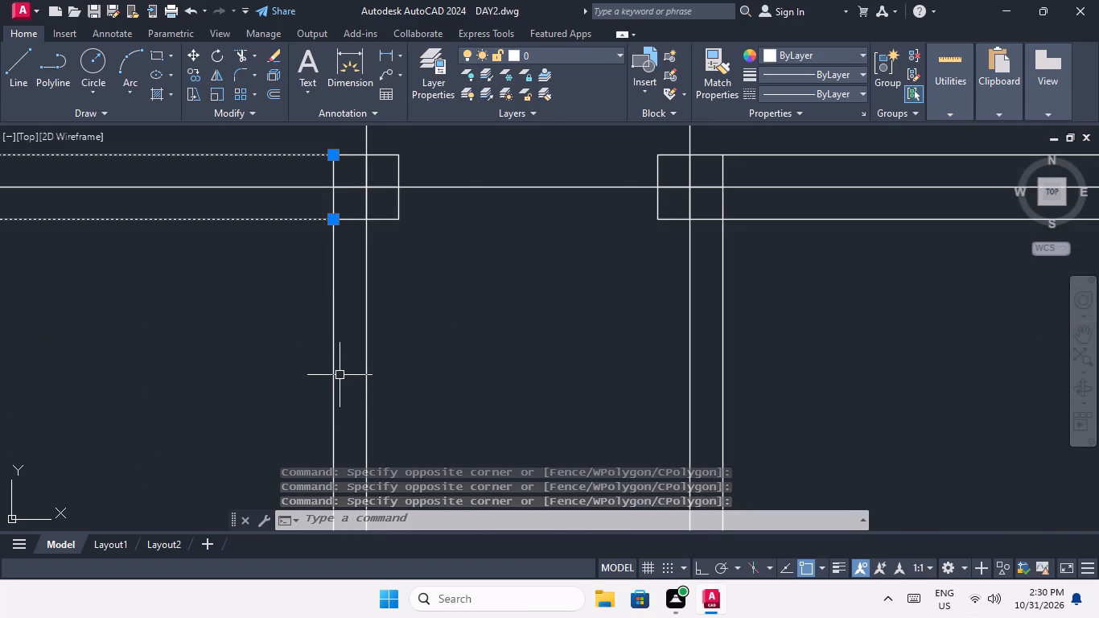
scroll(341, 371, up, 1)
drag(344, 352, 304, 384)
click(280, 392)
scroll(285, 359, down, 4)
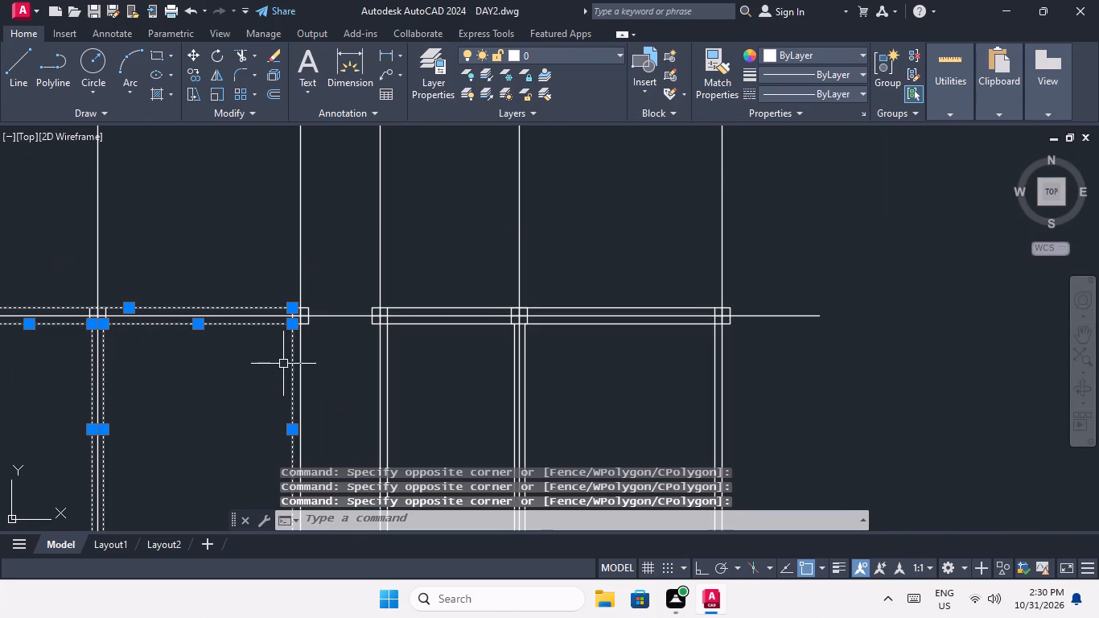
middle_drag(265, 375, 269, 302)
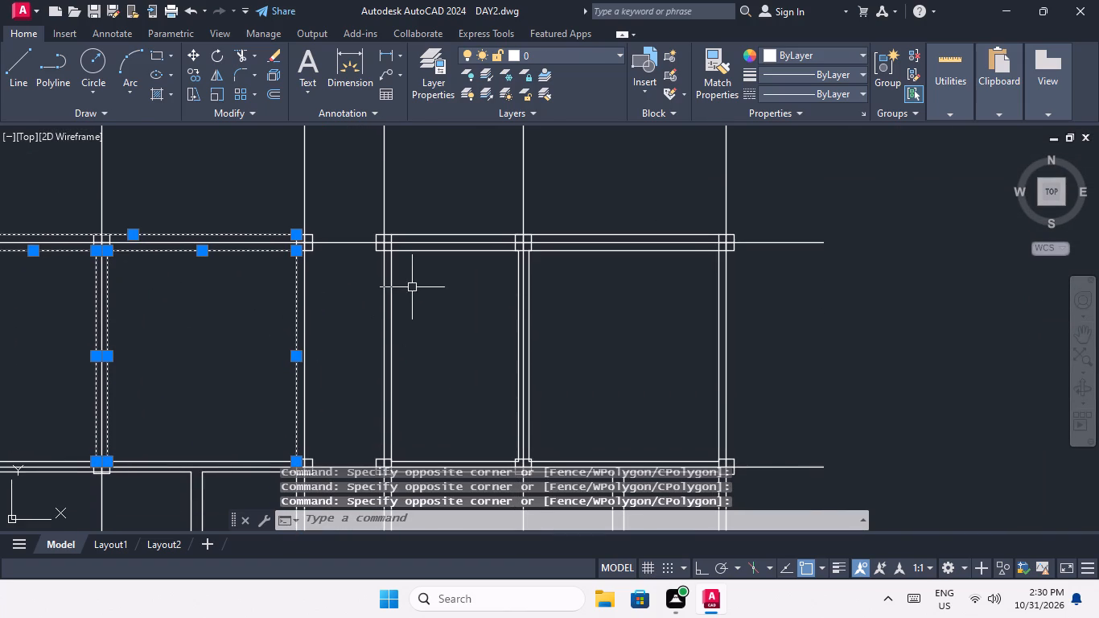
scroll(411, 286, up, 2)
drag(410, 271, 397, 290)
click(348, 330)
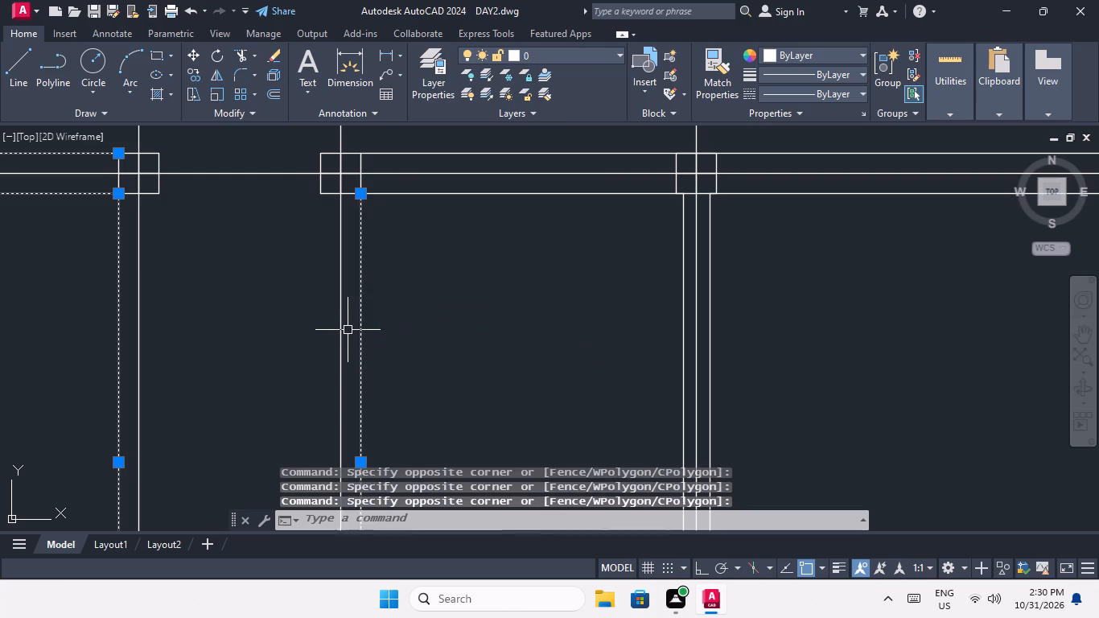
middle_drag(412, 307, 405, 406)
scroll(434, 297, up, 1)
drag(443, 314, 436, 306)
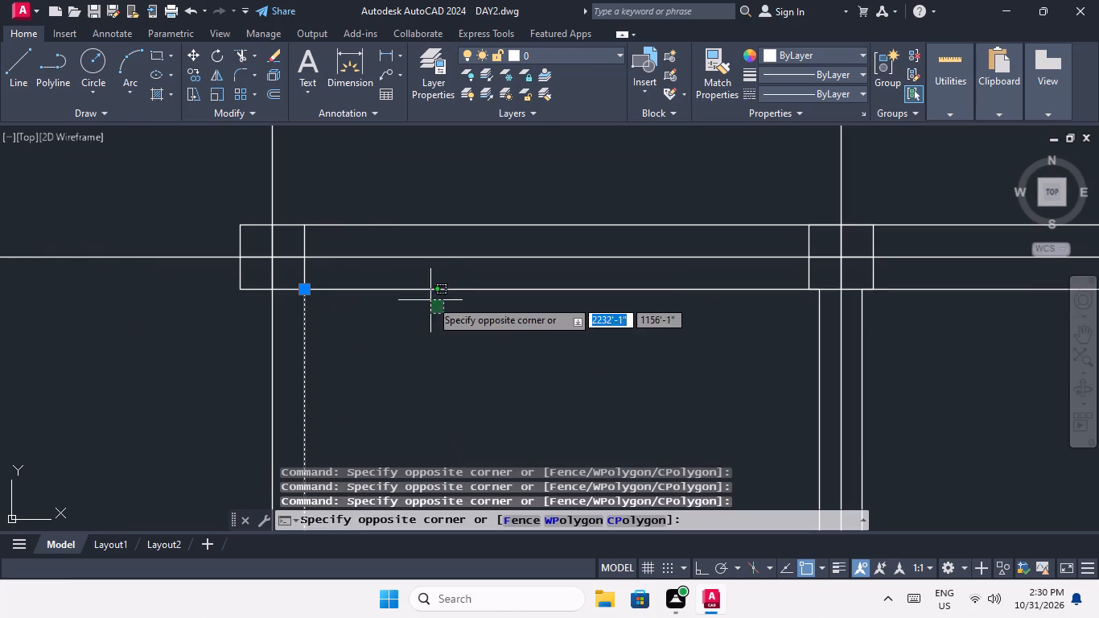
click(426, 286)
drag(414, 233, 410, 226)
click(378, 166)
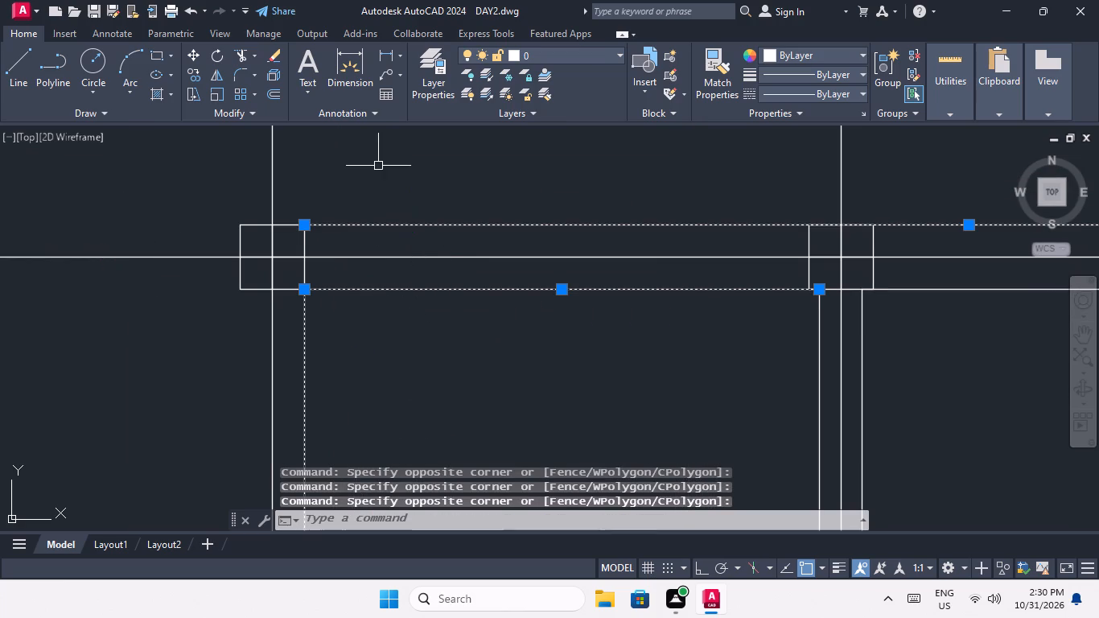
scroll(388, 182, down, 4)
scroll(470, 262, up, 3)
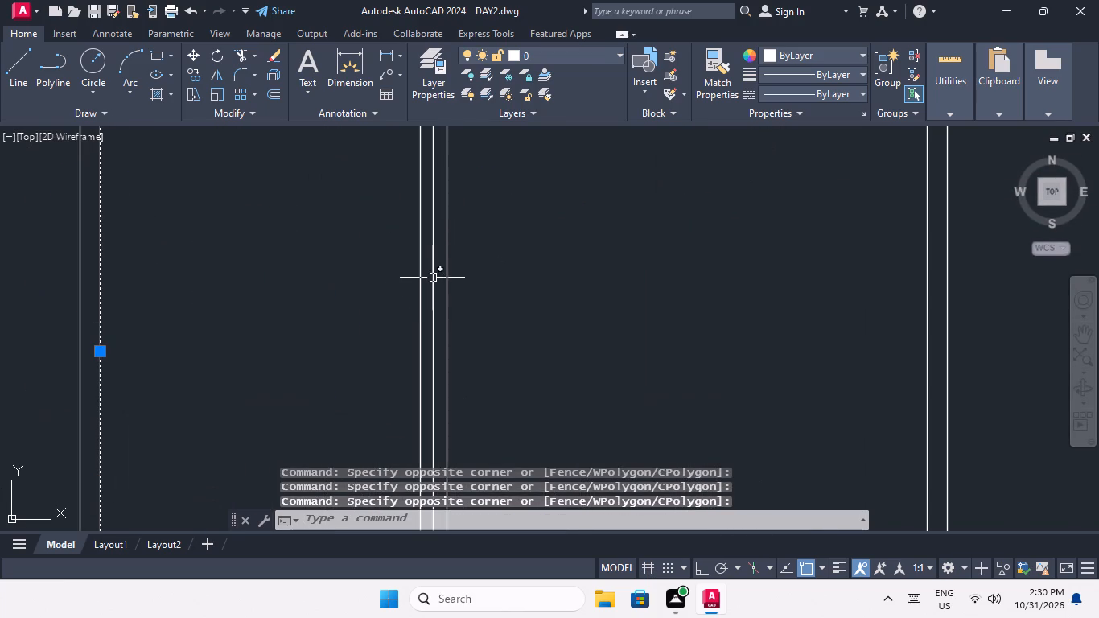
scroll(418, 279, up, 3)
drag(449, 262, 419, 292)
click(385, 312)
scroll(389, 297, down, 4)
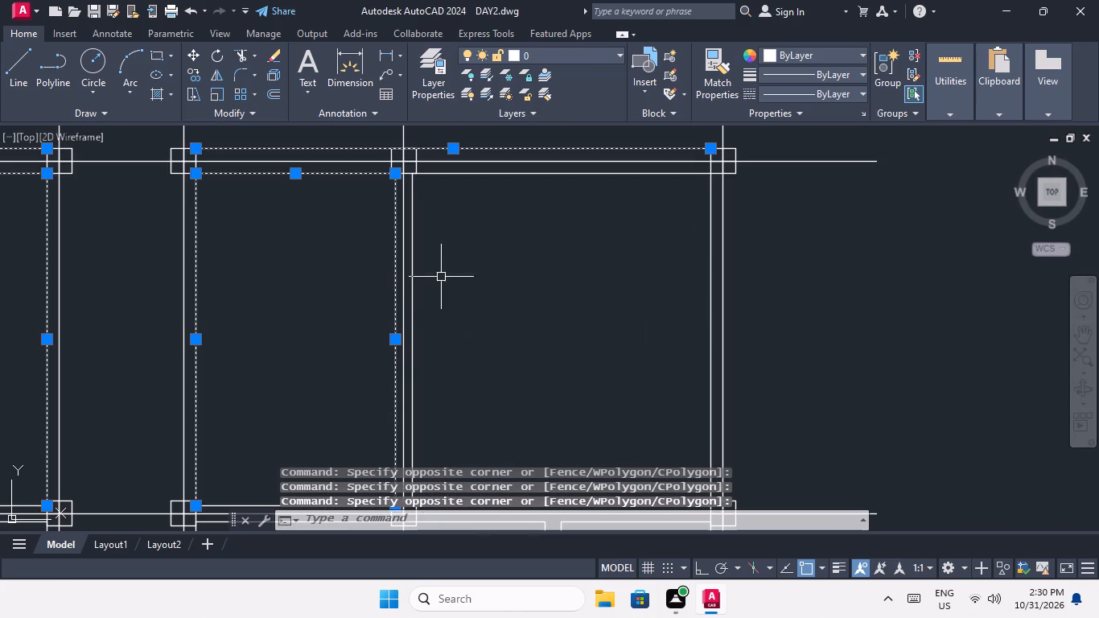
scroll(410, 203, up, 2)
drag(447, 206, 414, 264)
click(406, 272)
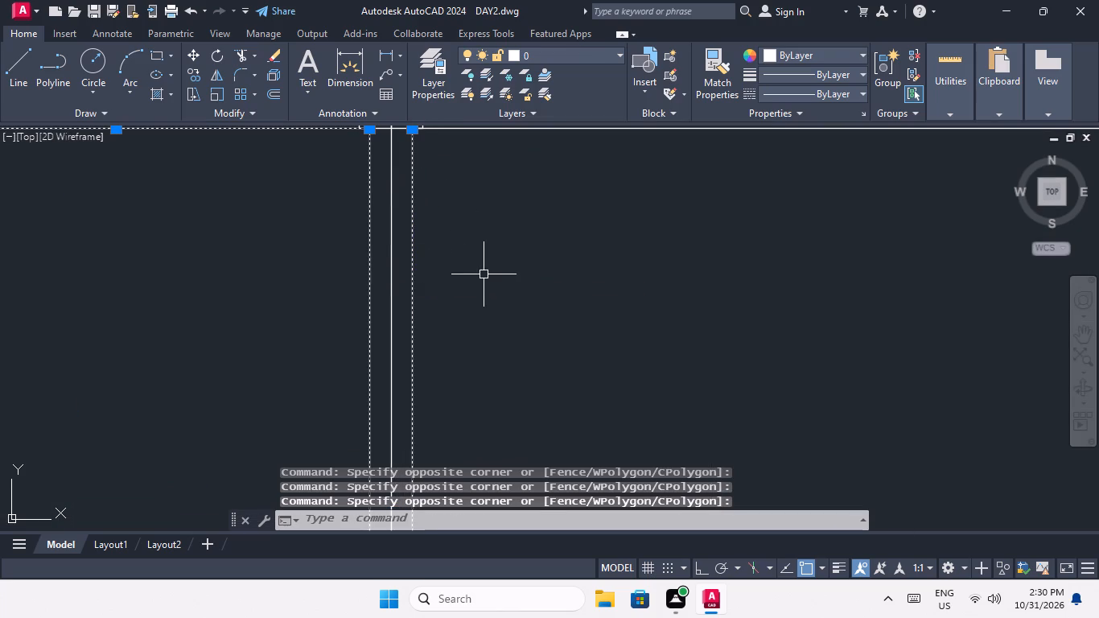
middle_drag(484, 274, 458, 404)
click(542, 310)
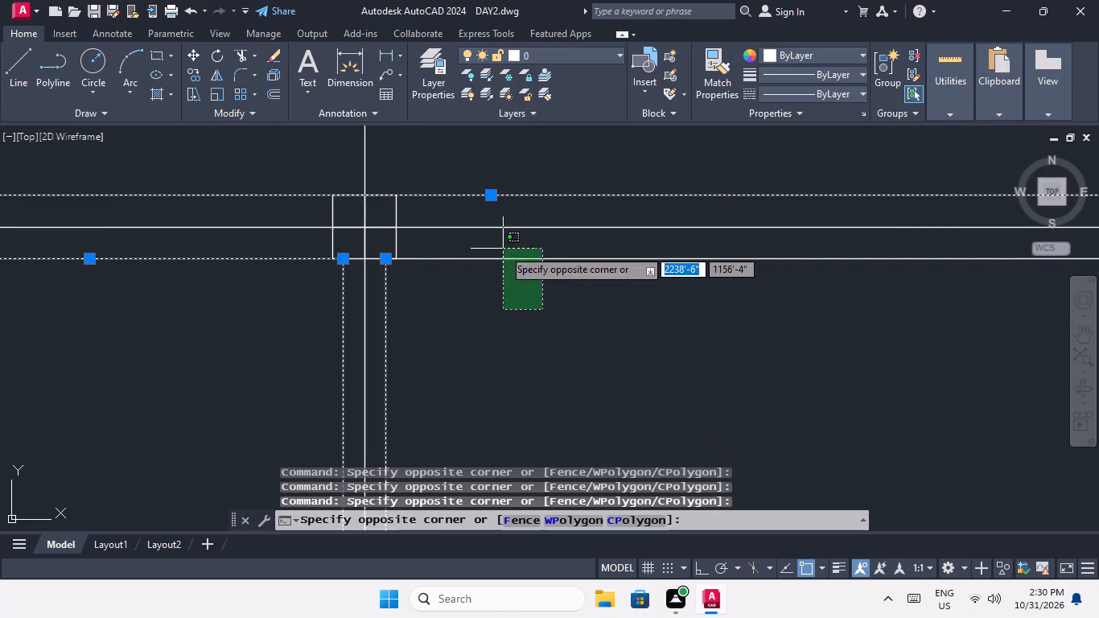
click(503, 249)
scroll(537, 350, down, 1)
middle_drag(537, 350, 535, 352)
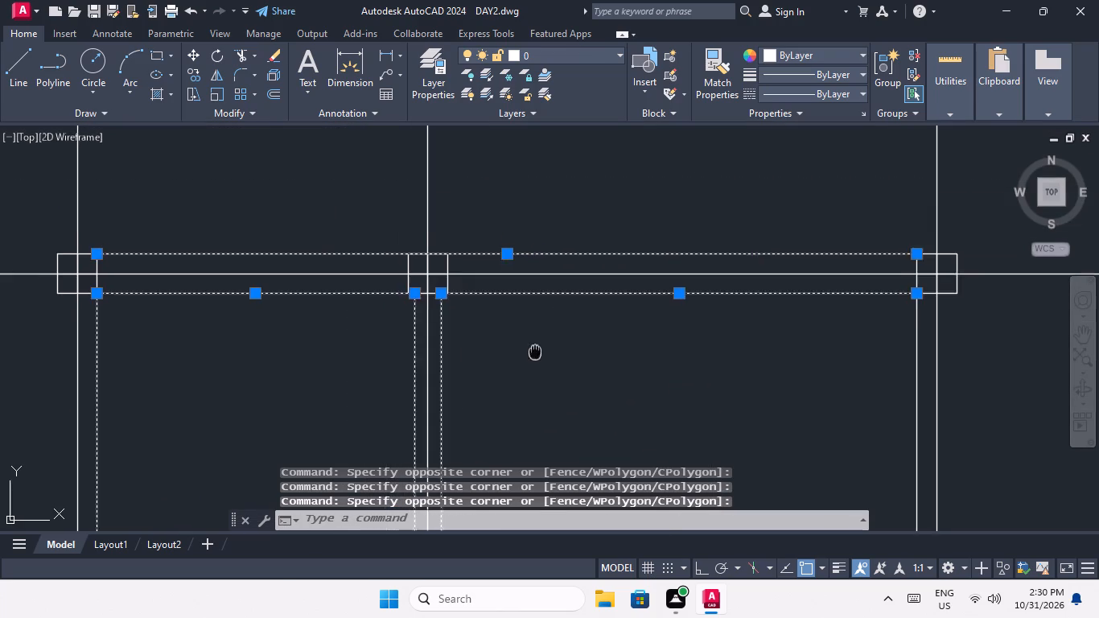
middle_drag(535, 352, 480, 365)
middle_drag(652, 387, 368, 282)
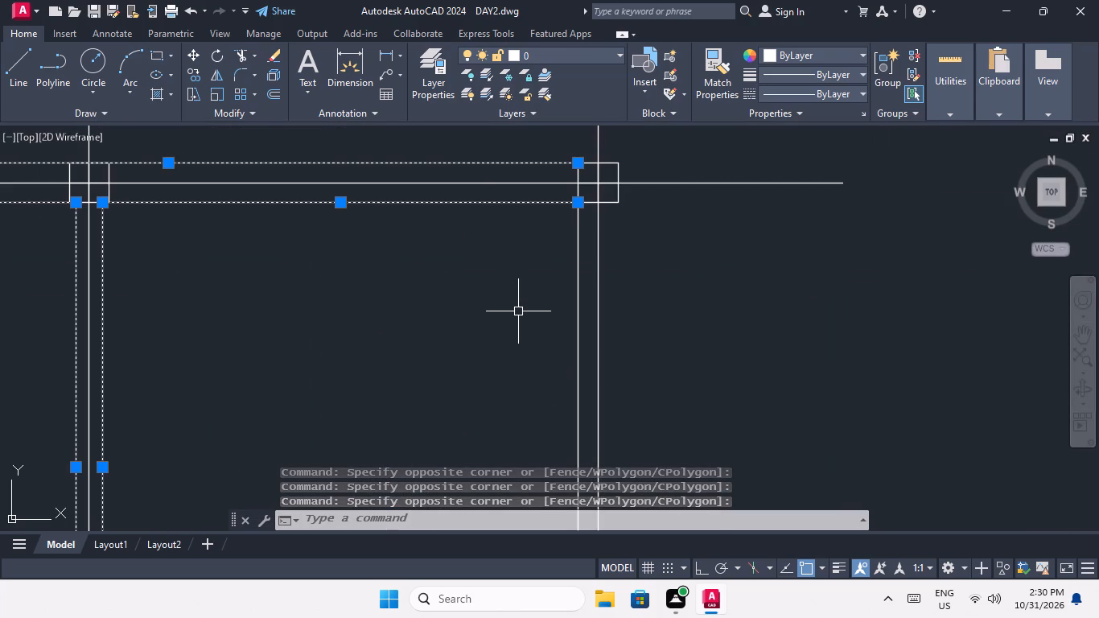
scroll(539, 319, up, 2)
drag(656, 307, 624, 347)
click(615, 352)
scroll(611, 349, down, 3)
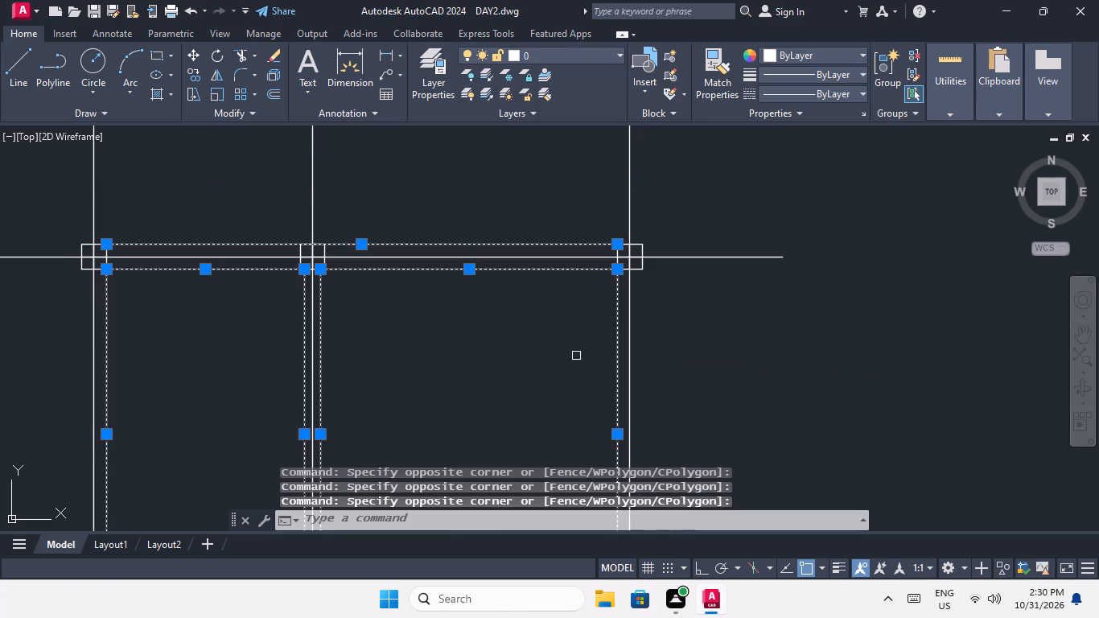
middle_drag(429, 373, 456, 324)
right_click(456, 324)
right_click(456, 324)
key(Delete)
right_click(456, 324)
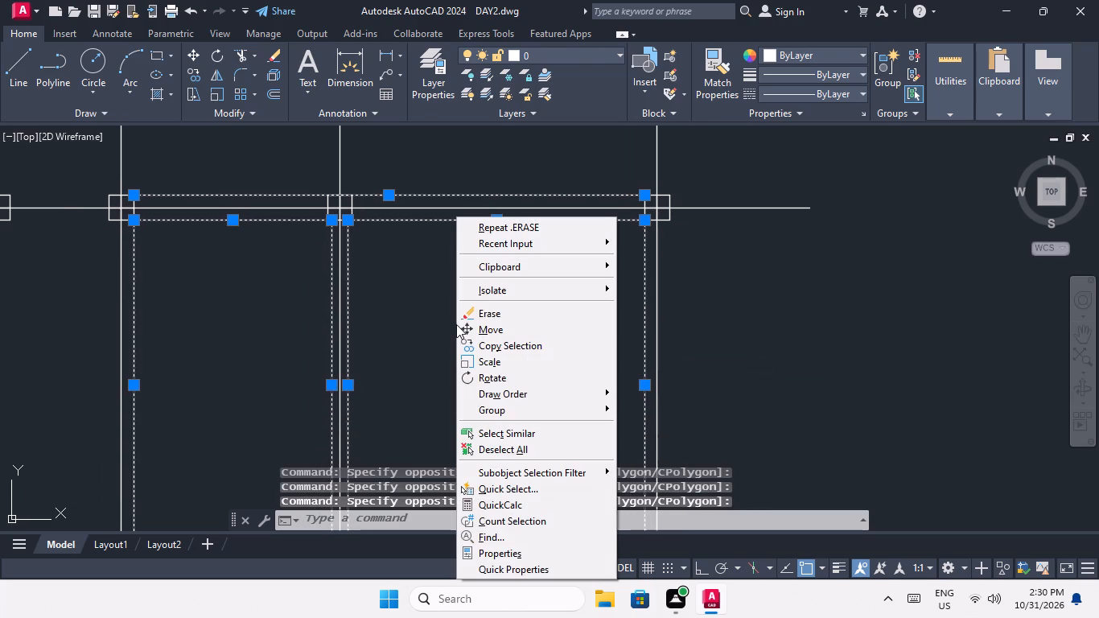
click(425, 362)
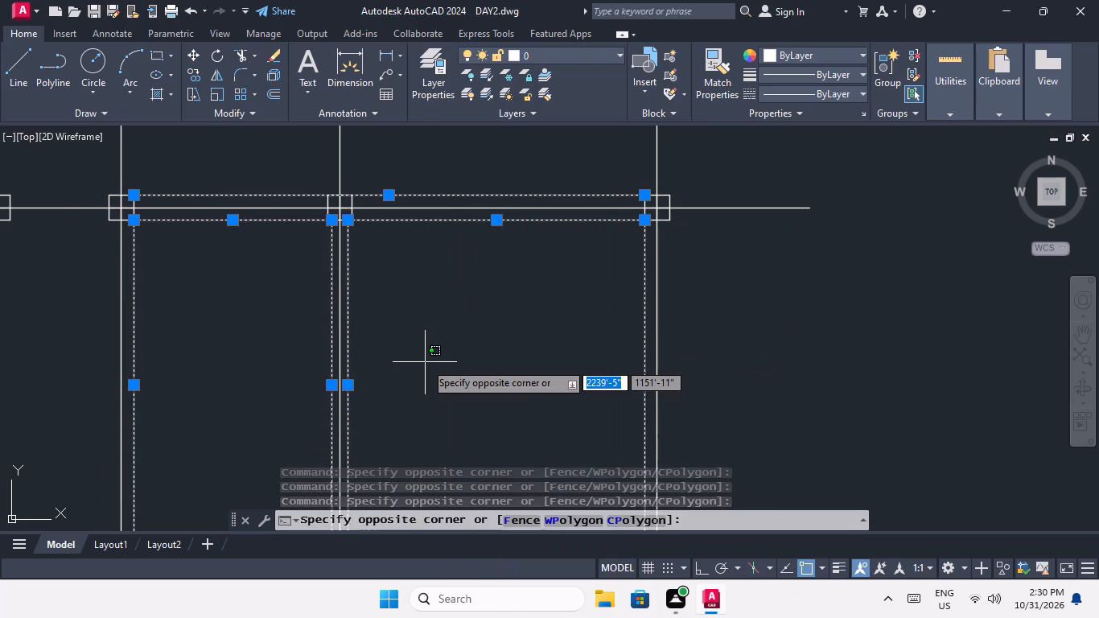
key(Delete)
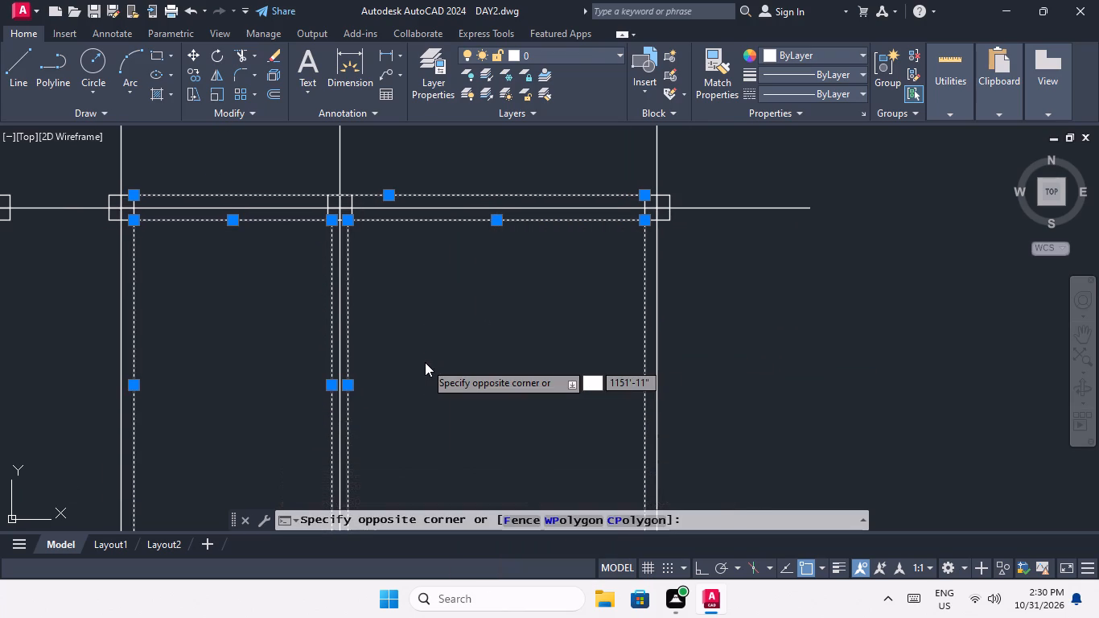
click(425, 362)
key(Delete)
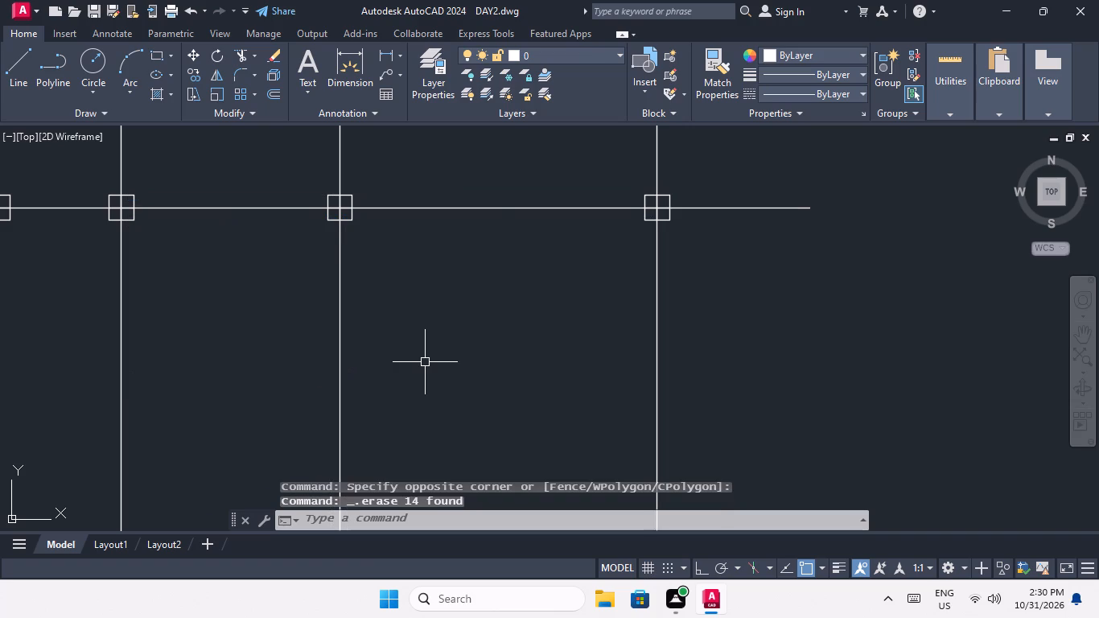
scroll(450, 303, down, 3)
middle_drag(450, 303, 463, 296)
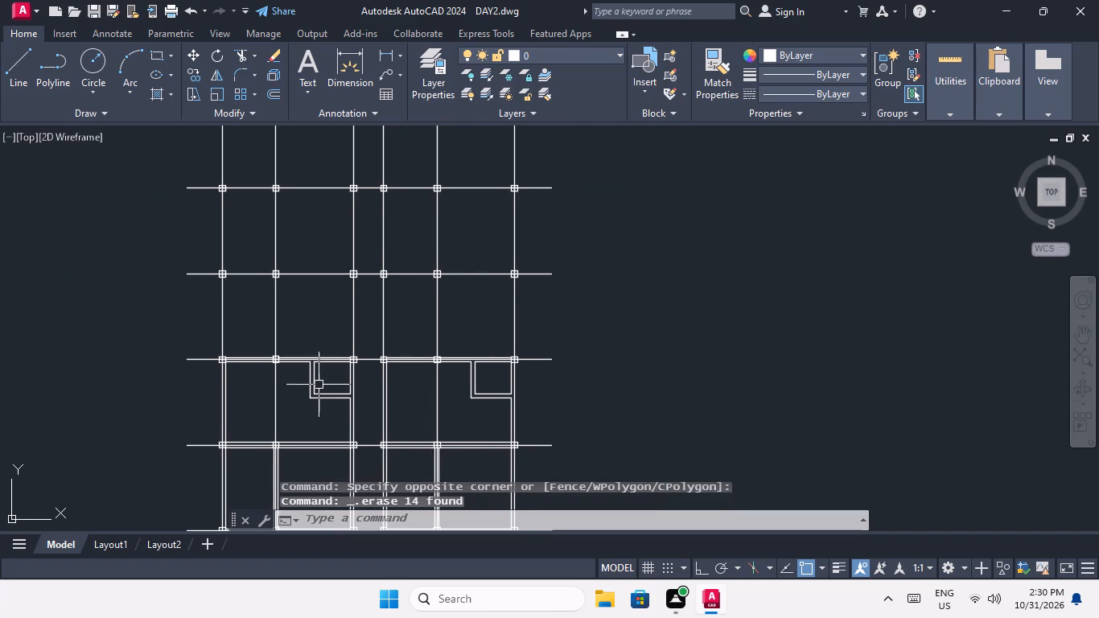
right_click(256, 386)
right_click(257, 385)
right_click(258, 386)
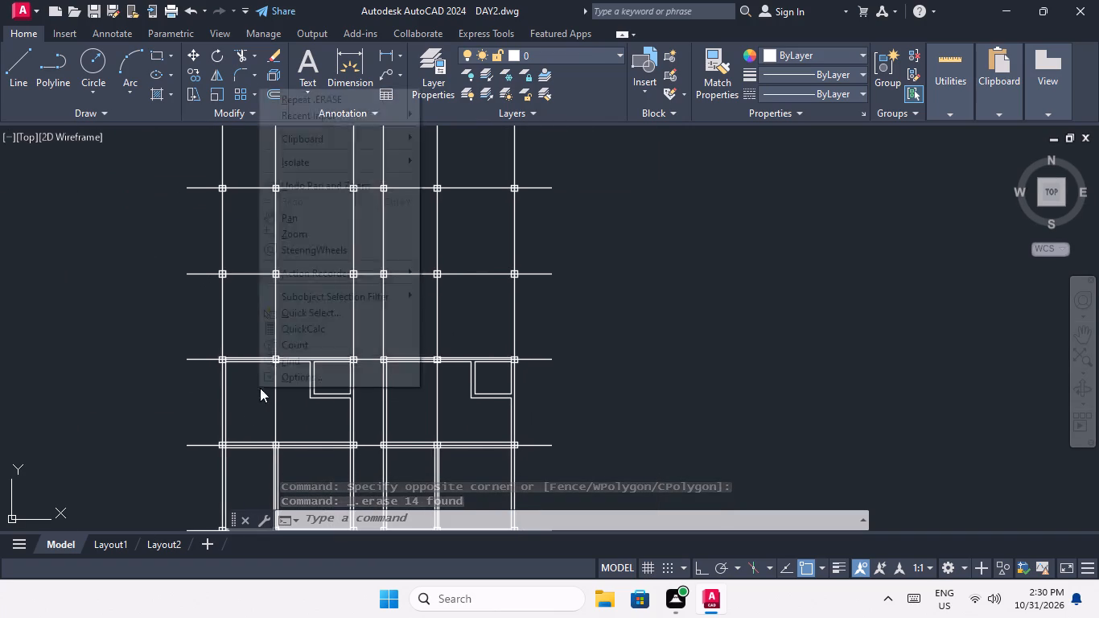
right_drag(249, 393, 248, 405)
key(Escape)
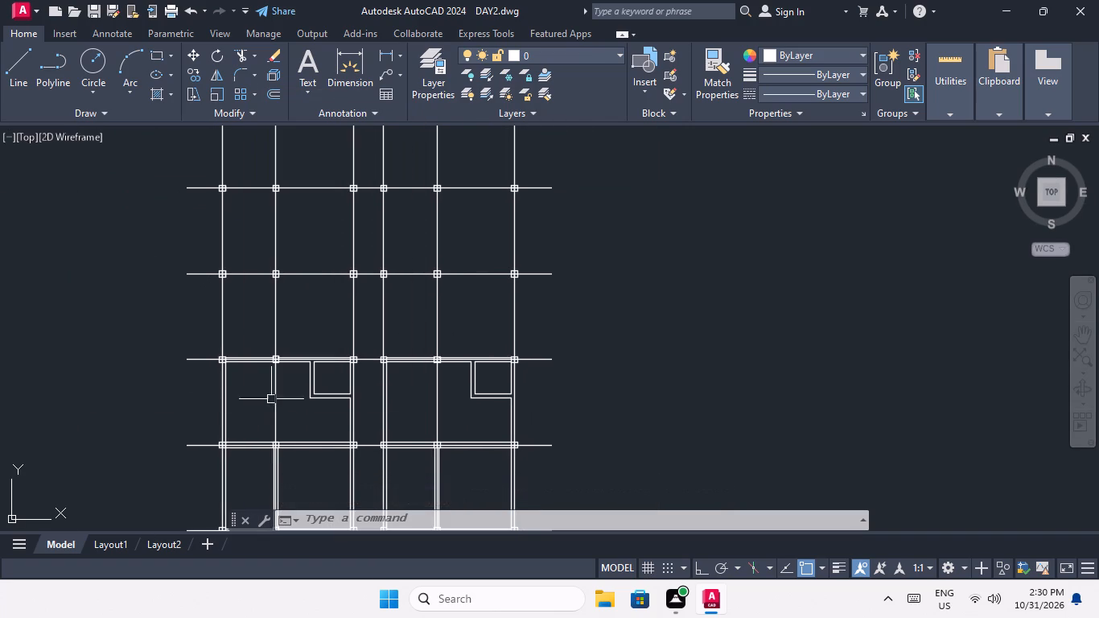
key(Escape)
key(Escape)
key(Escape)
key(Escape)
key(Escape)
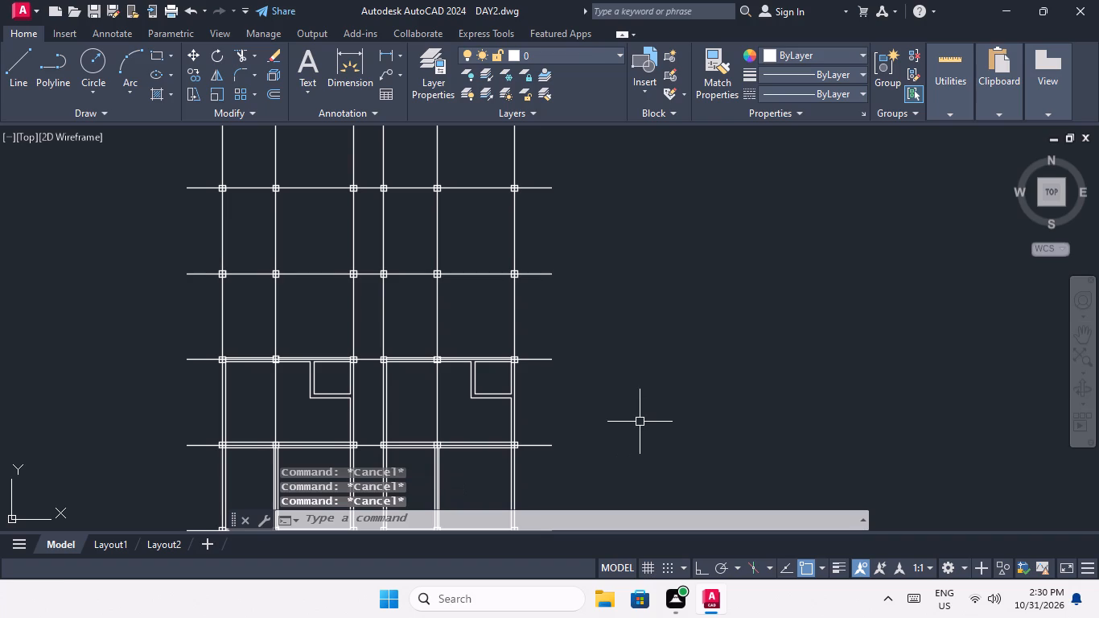
Save the drawing.
key(ctrl+s)
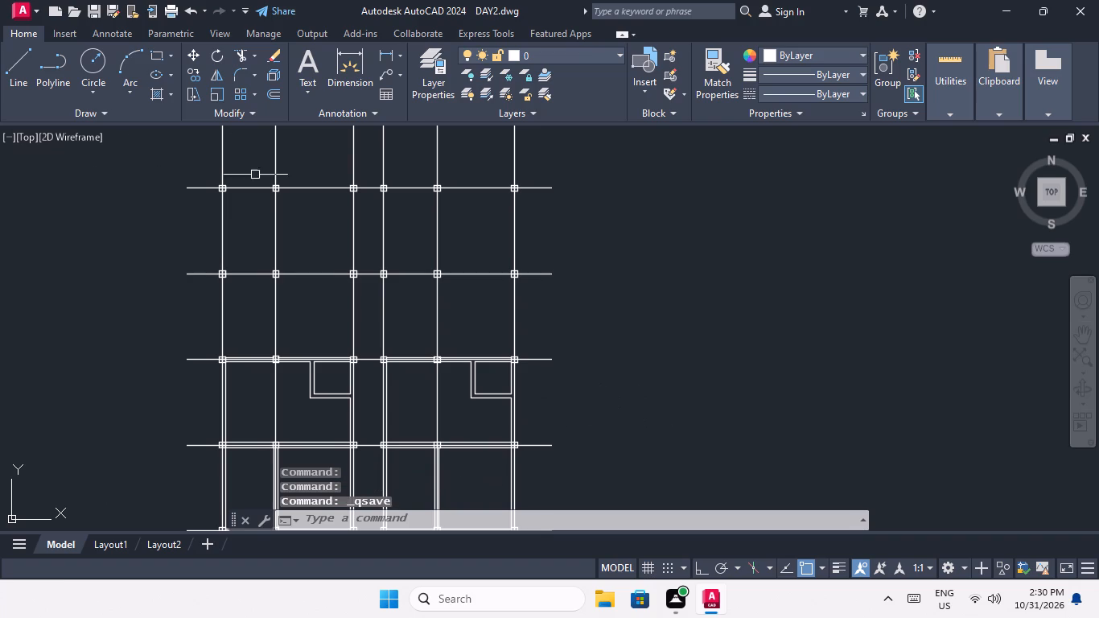
Erase the two small loose squares standing apart from the plan, to the right of the grid's upper end.
middle_drag(360, 340, 381, 426)
scroll(389, 351, down, 2)
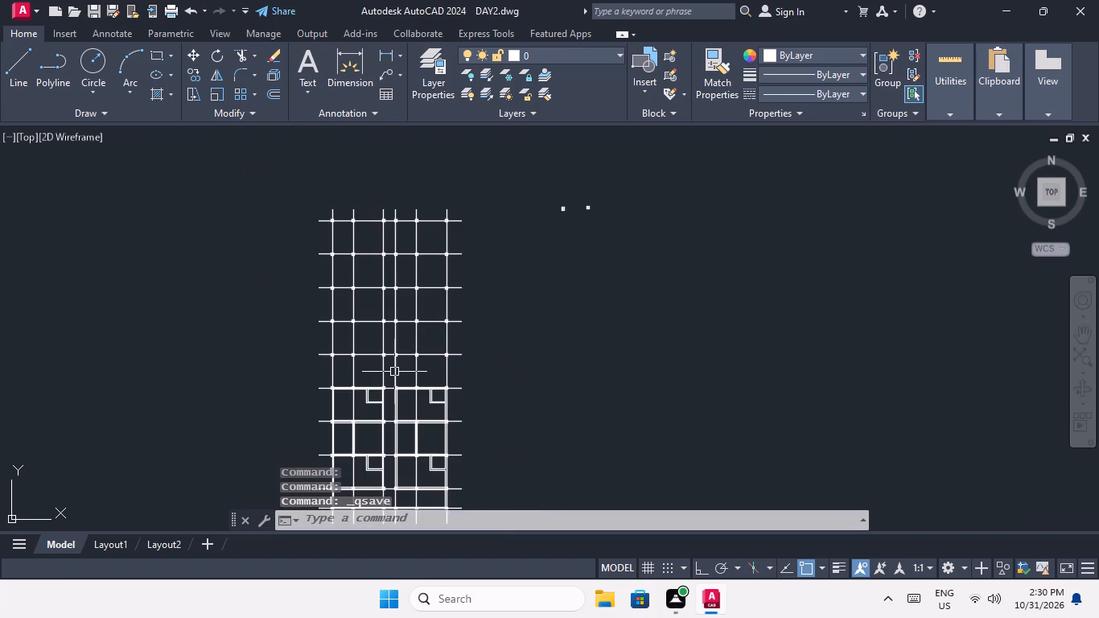
middle_drag(393, 372, 363, 275)
middle_drag(415, 281, 385, 433)
drag(598, 220, 506, 288)
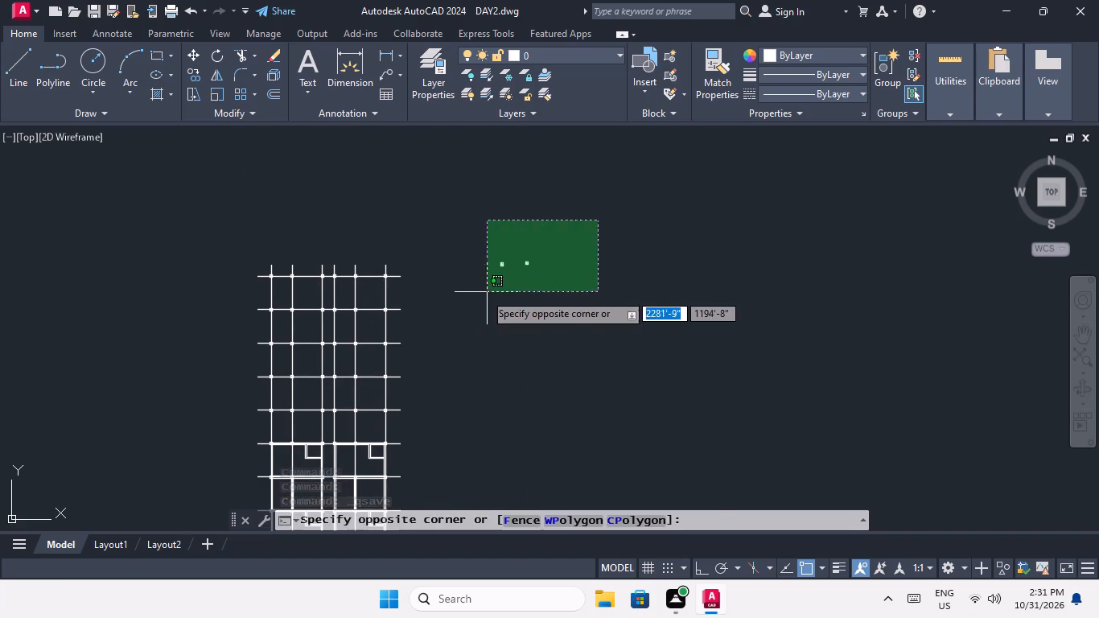
click(478, 295)
key(Delete)
Erase the left unit's two horizontal outlines at the first column on the sixth horizontal centre line and the vertical outline below that column.
middle_drag(438, 323, 438, 74)
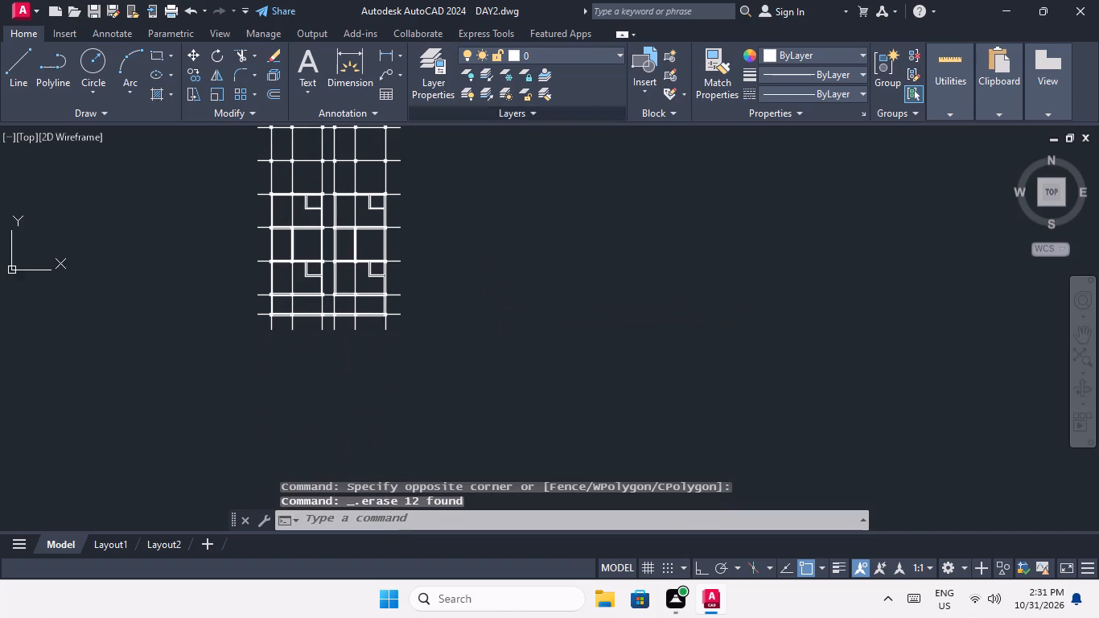
scroll(281, 193, up, 7)
middle_drag(278, 240, 302, 338)
scroll(302, 338, up, 1)
middle_drag(237, 298, 430, 294)
scroll(410, 282, down, 1)
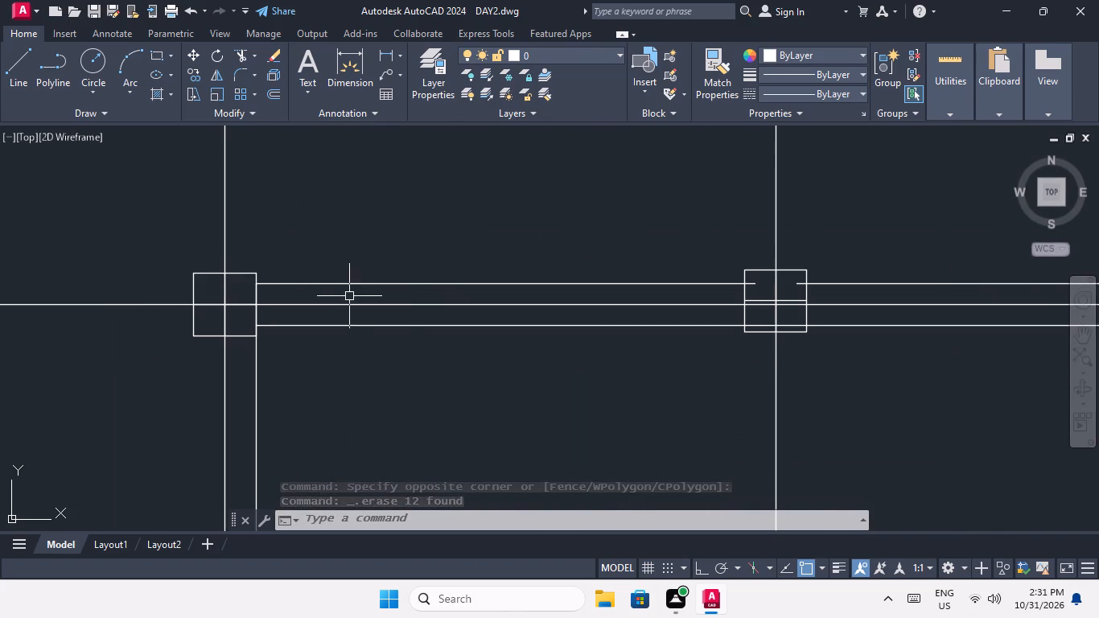
drag(348, 296, 343, 282)
click(332, 257)
scroll(358, 344, up, 2)
drag(361, 346, 352, 328)
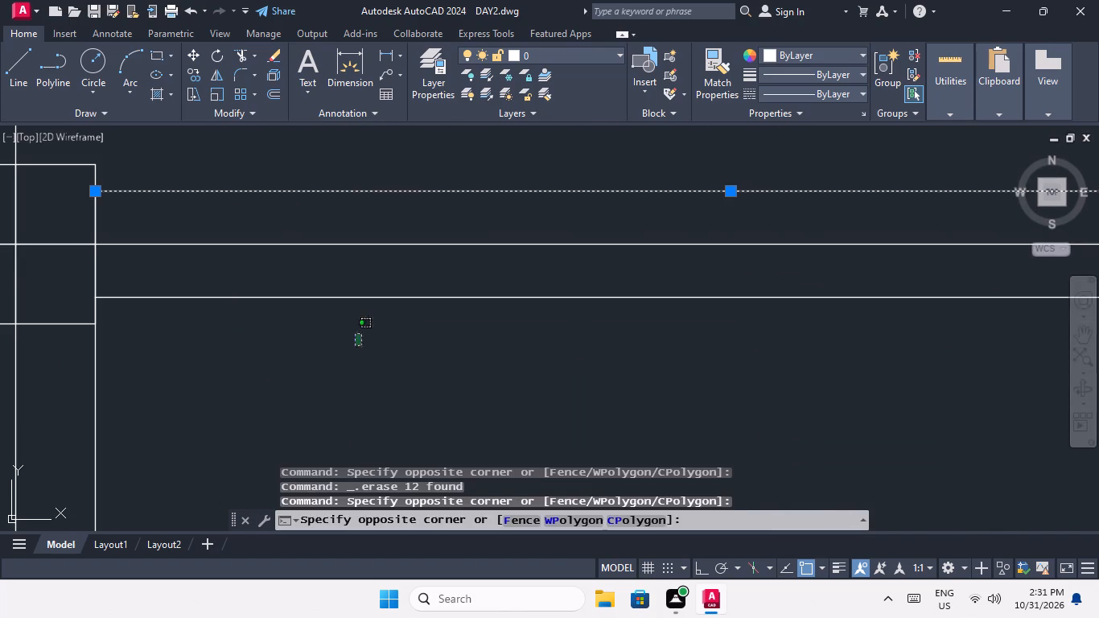
drag(352, 328, 355, 334)
click(331, 276)
scroll(331, 276, down, 3)
scroll(315, 353, up, 1)
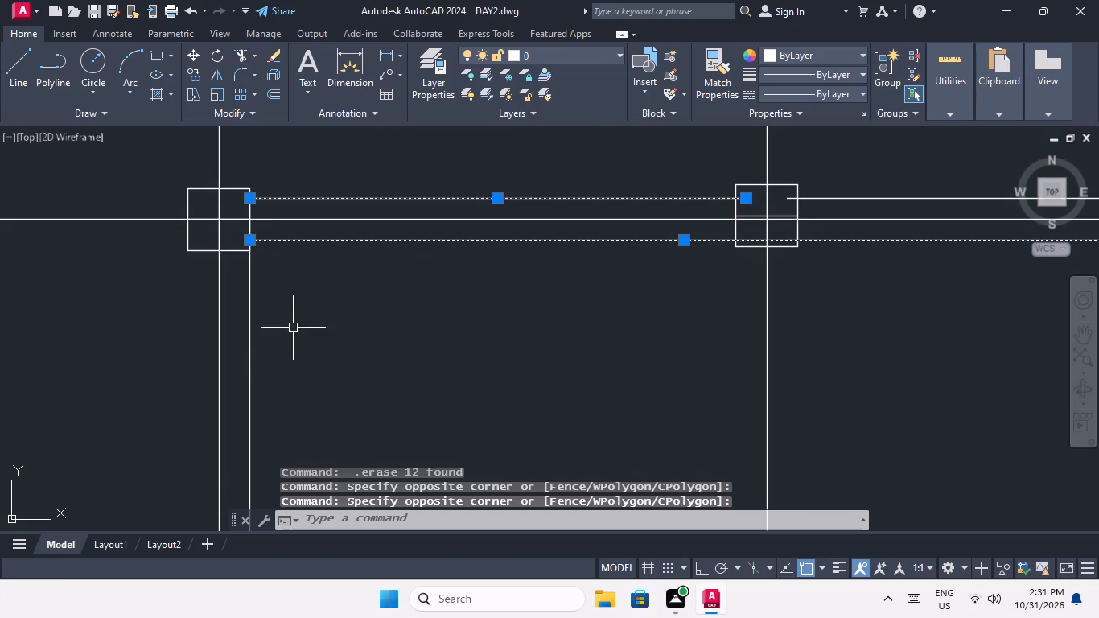
drag(293, 326, 277, 362)
drag(285, 332, 261, 378)
click(233, 391)
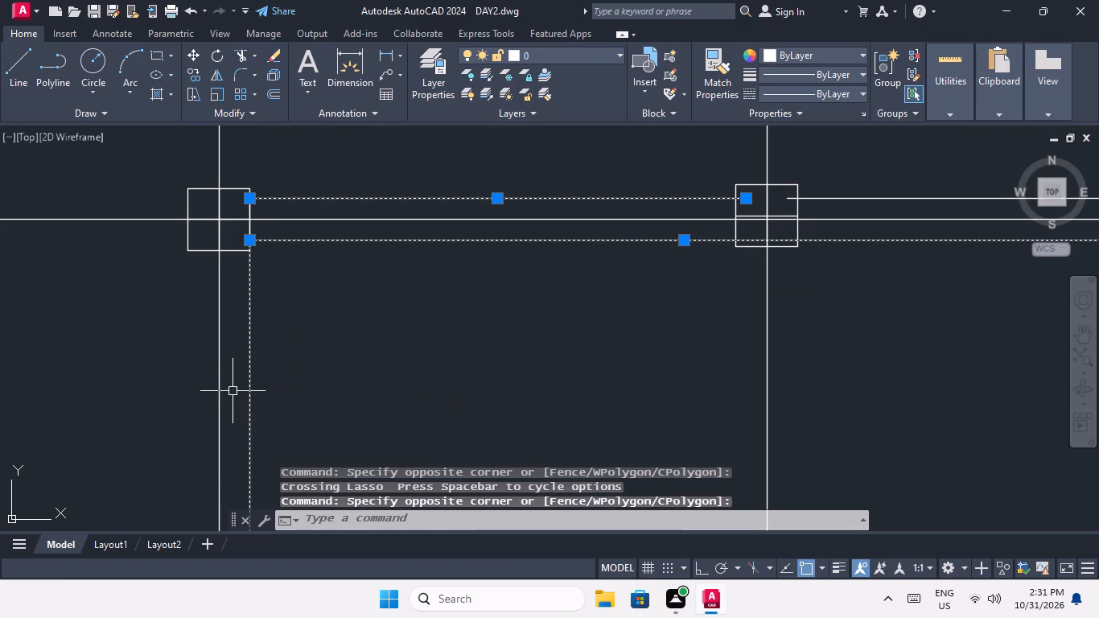
key(Delete)
Erase the upper horizontal outline between the left unit's second and third columns and the stray line inside the second column.
scroll(282, 351, down, 3)
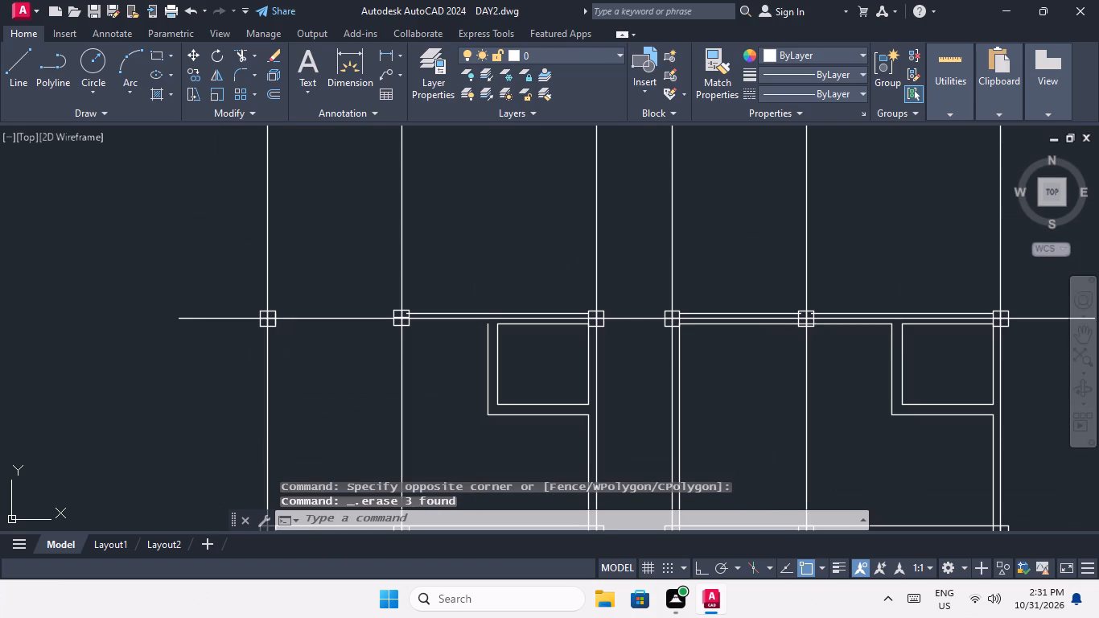
scroll(464, 312, up, 4)
click(434, 333)
click(400, 291)
key(Delete)
scroll(380, 249, down, 4)
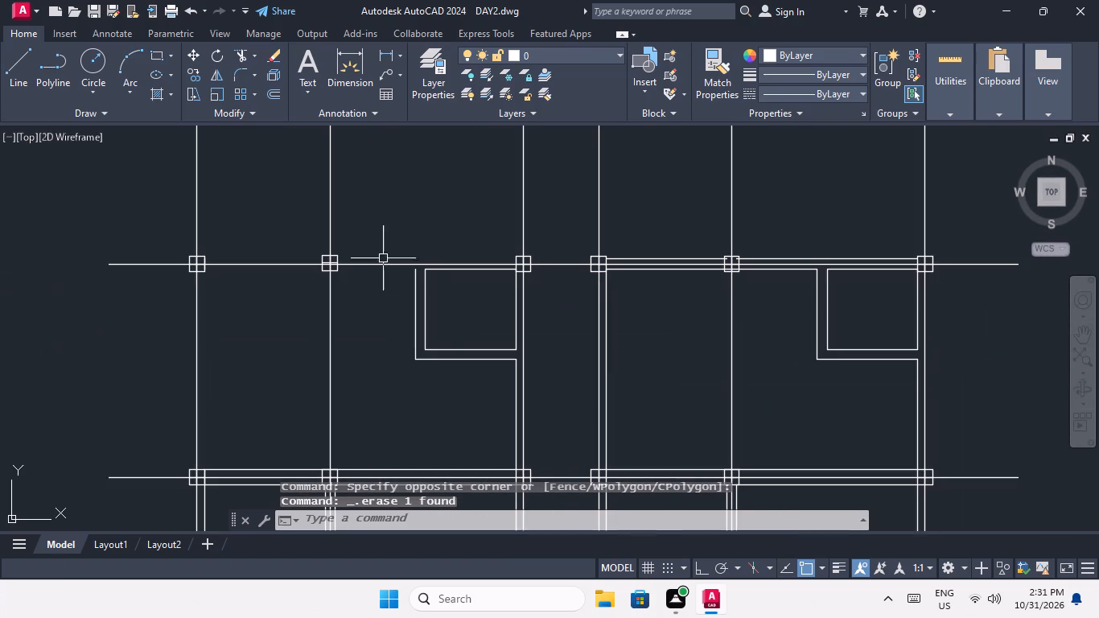
scroll(324, 266, up, 7)
click(323, 275)
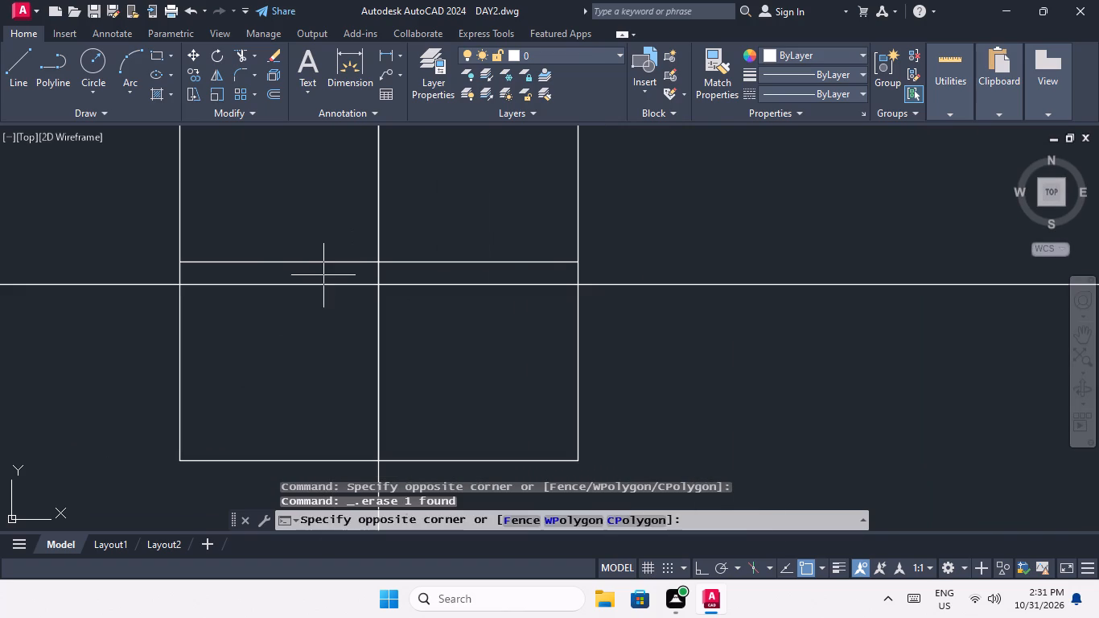
click(310, 246)
key(Delete)
Erase the two vertical outlines on the left unit's small-room side wall and its two bottom horizontal outlines.
scroll(310, 246, down, 5)
middle_drag(352, 279, 356, 356)
scroll(368, 323, down, 3)
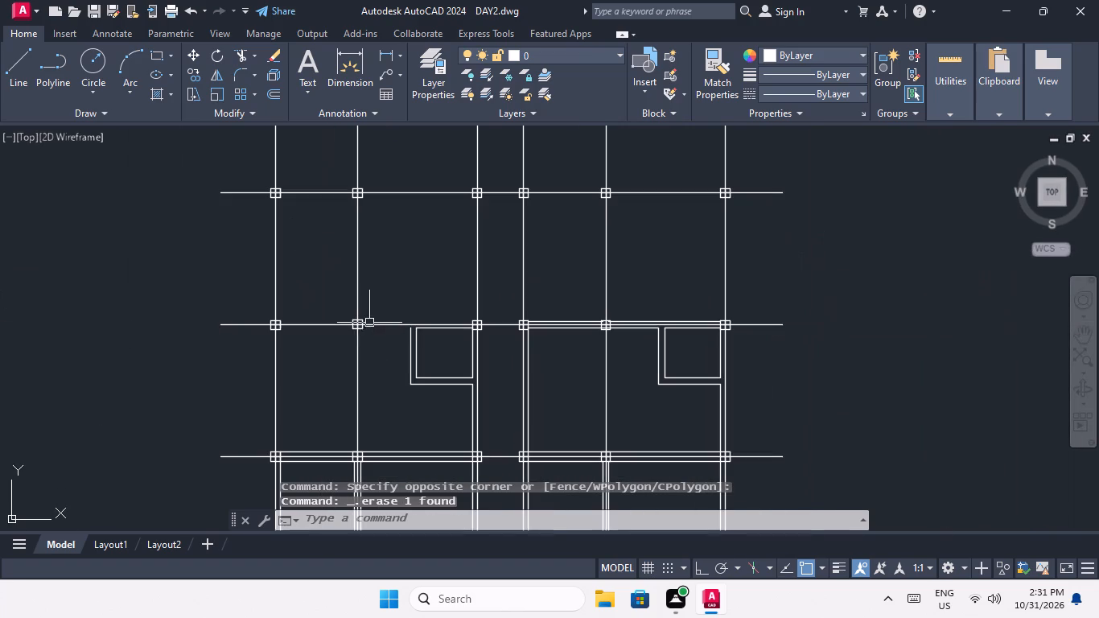
scroll(438, 404, up, 3)
click(470, 398)
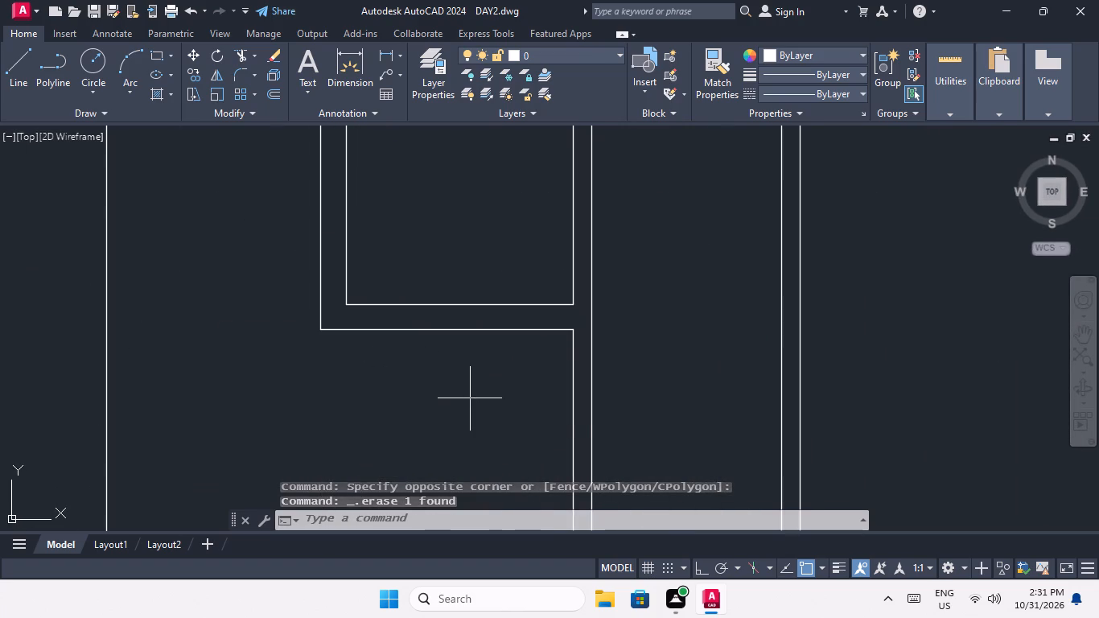
click(308, 245)
key(Delete)
Erase the left unit's small-room top outline and the vertical wall outline running down from the third column.
scroll(321, 250, down, 4)
middle_drag(359, 301, 349, 352)
scroll(356, 284, up, 7)
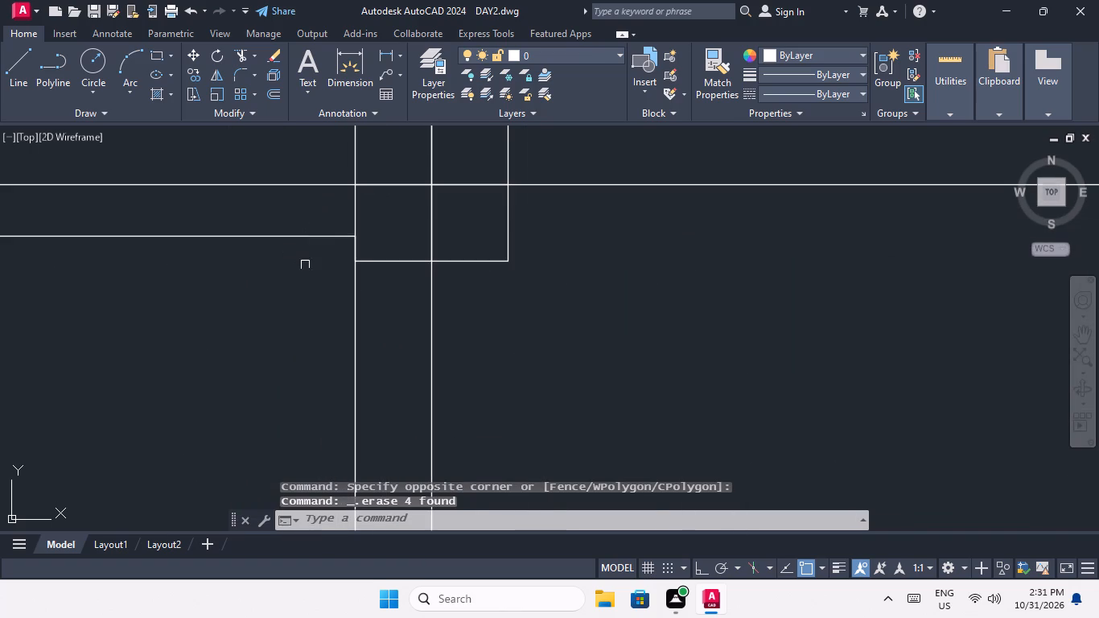
click(305, 270)
click(254, 229)
key(Delete)
drag(389, 353, 125, 604)
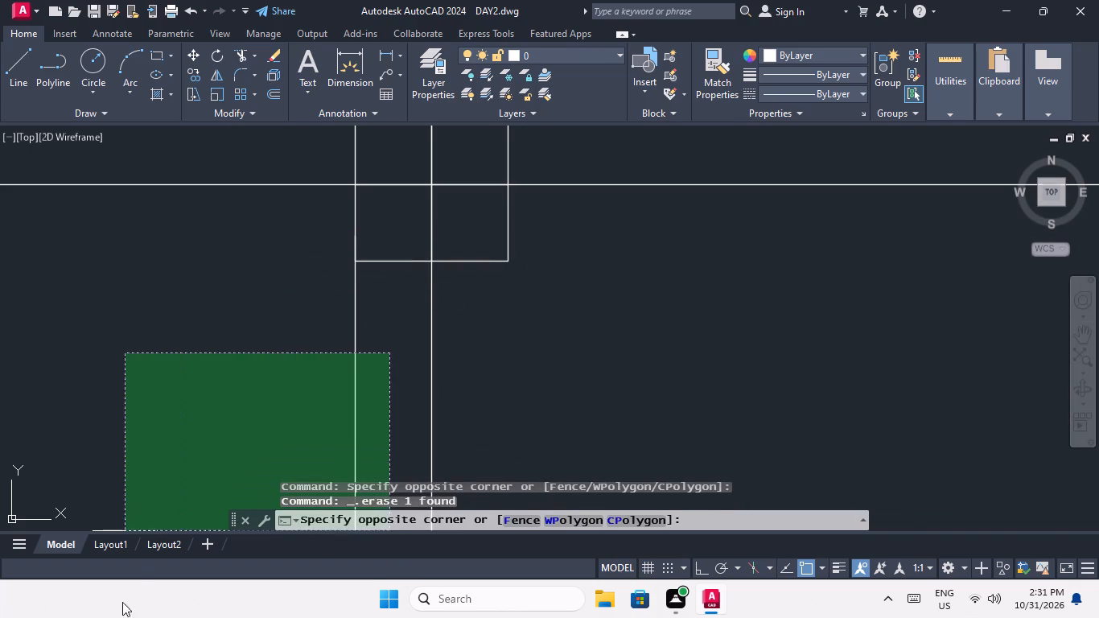
click(174, 447)
key(Delete)
Erase the right unit's two horizontal outlines from its first column on the sixth horizontal centre line and the vertical outline below that column.
scroll(173, 394, down, 4)
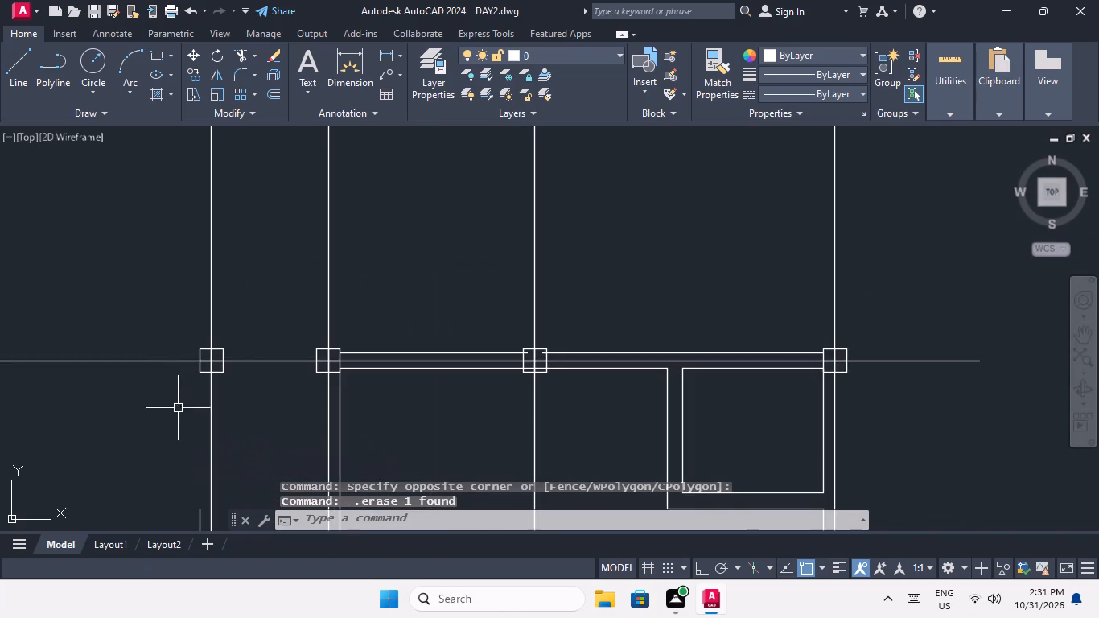
middle_drag(171, 422, 179, 306)
middle_drag(249, 413, 249, 272)
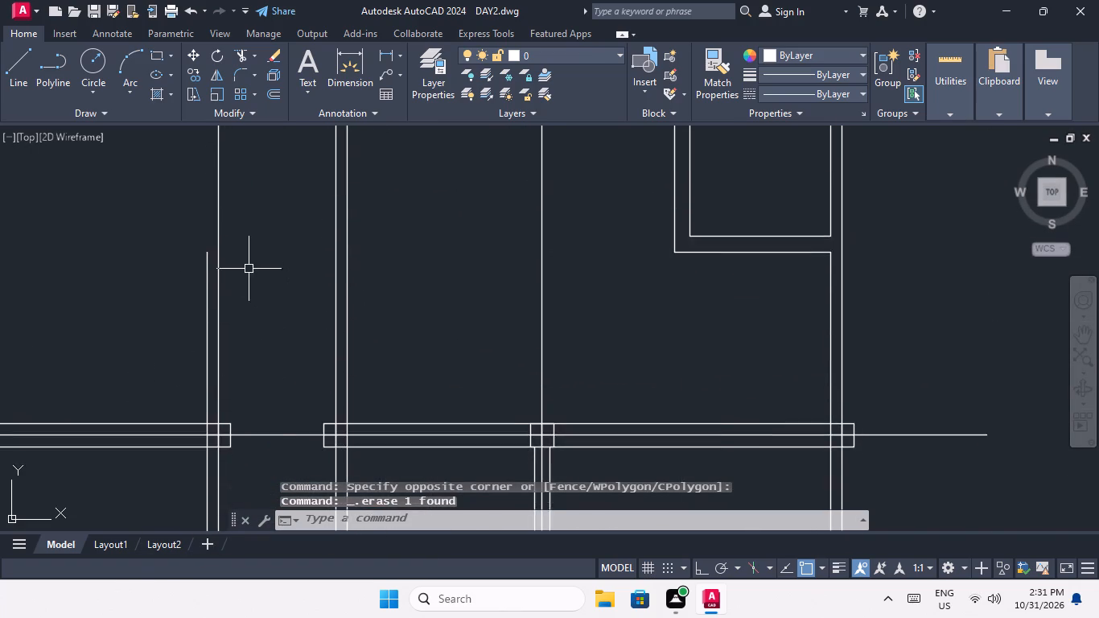
scroll(249, 276, down, 2)
middle_drag(248, 301, 245, 387)
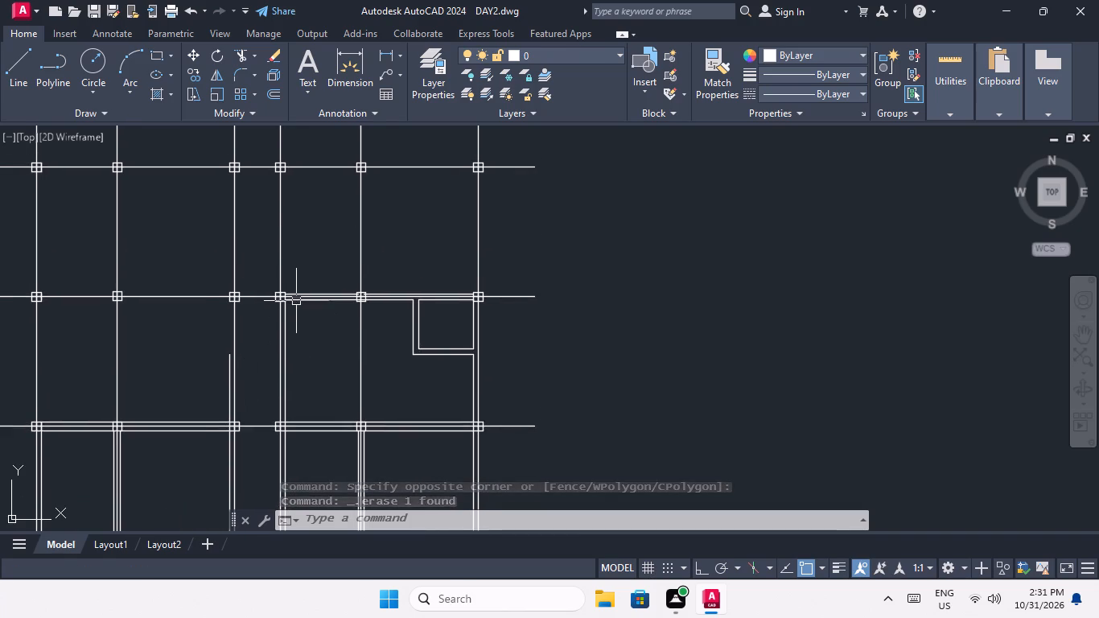
scroll(295, 298, up, 5)
click(320, 305)
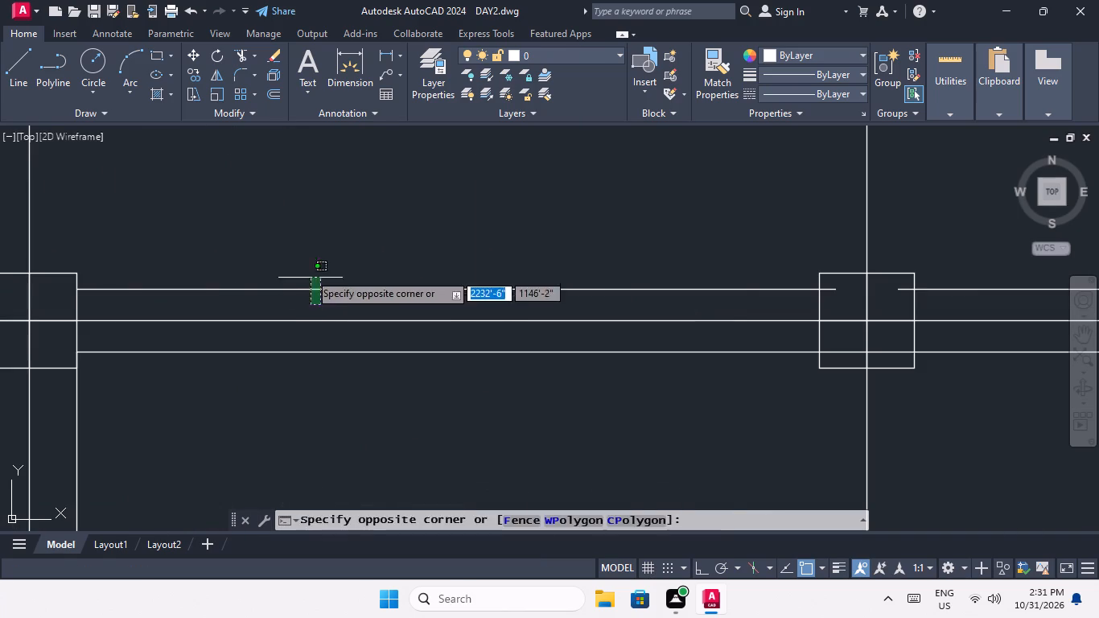
click(307, 266)
key(Delete)
scroll(325, 253, down, 3)
scroll(282, 288, up, 3)
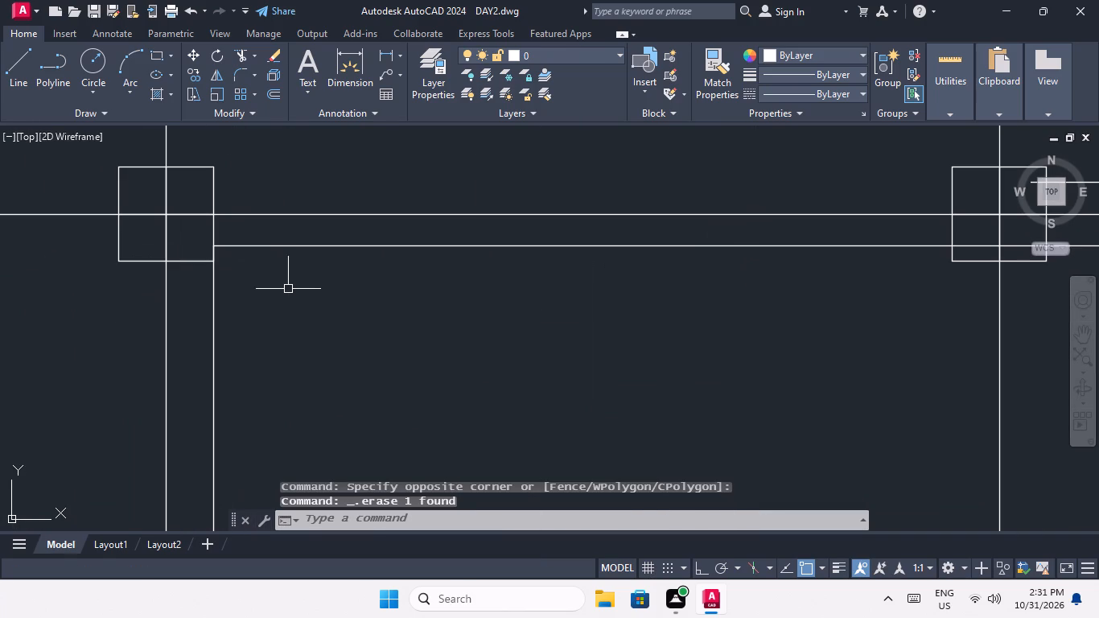
drag(335, 298, 334, 288)
click(294, 221)
key(Delete)
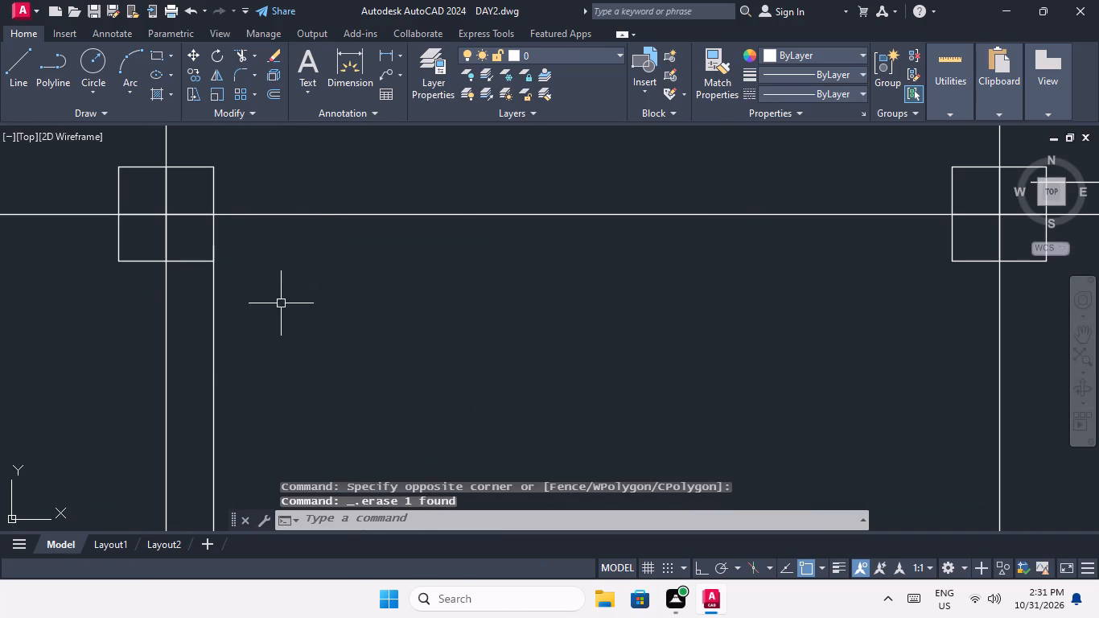
drag(281, 303, 240, 373)
click(199, 399)
key(Delete)
Erase the right unit's upper horizontal outline between its second and third columns and the small room's top and side-wall outlines.
scroll(233, 348, down, 3)
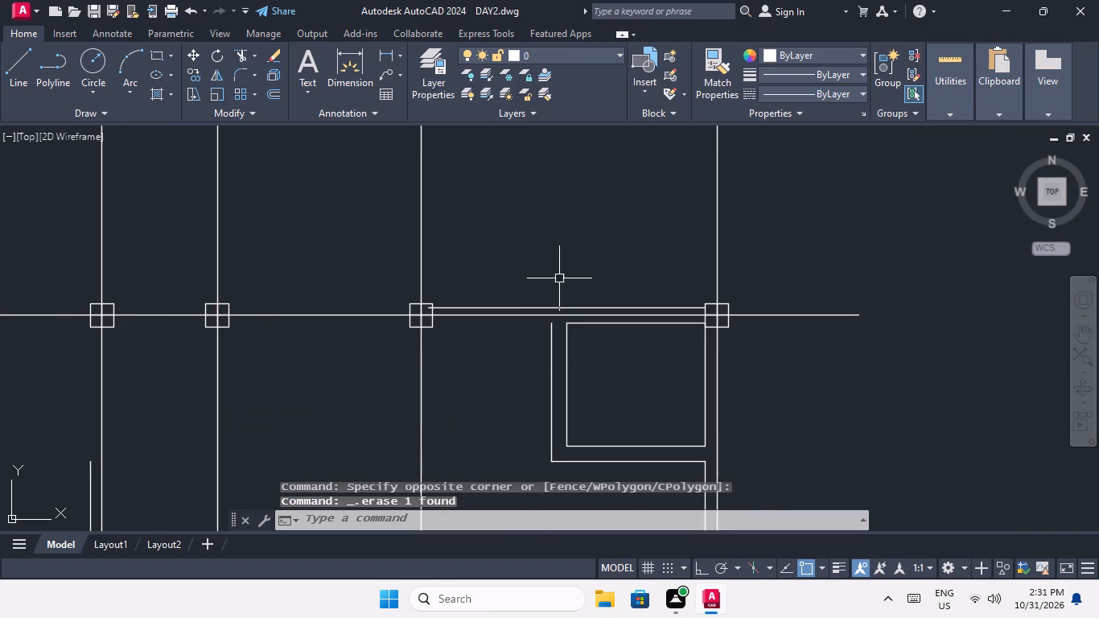
scroll(553, 308, up, 3)
drag(522, 317, 504, 288)
click(499, 278)
key(Delete)
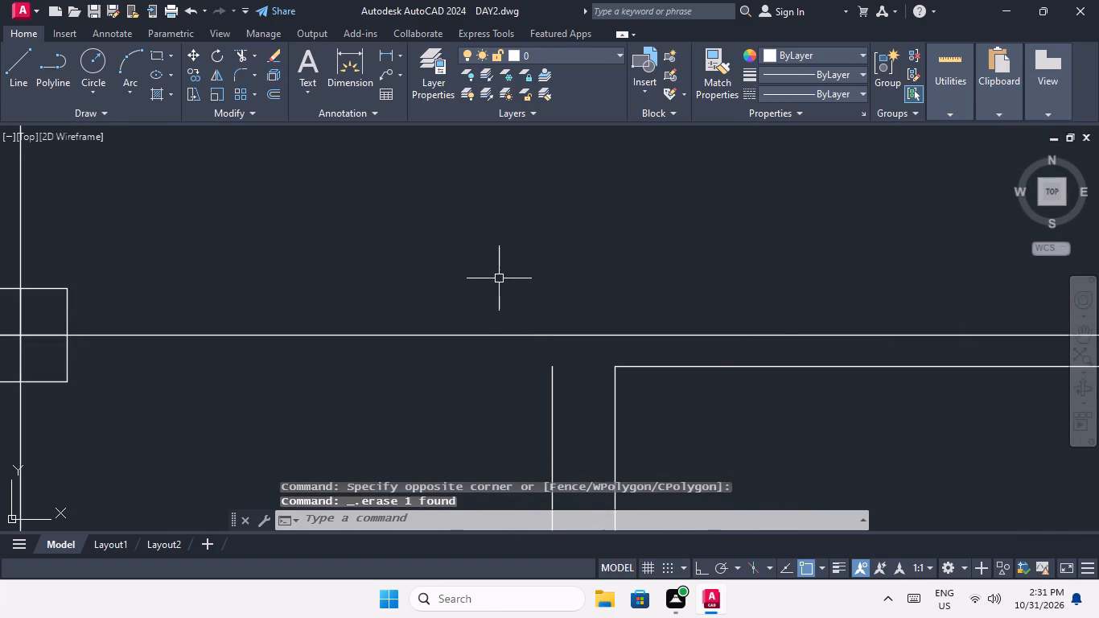
scroll(499, 278, down, 4)
scroll(529, 295, up, 2)
click(539, 311)
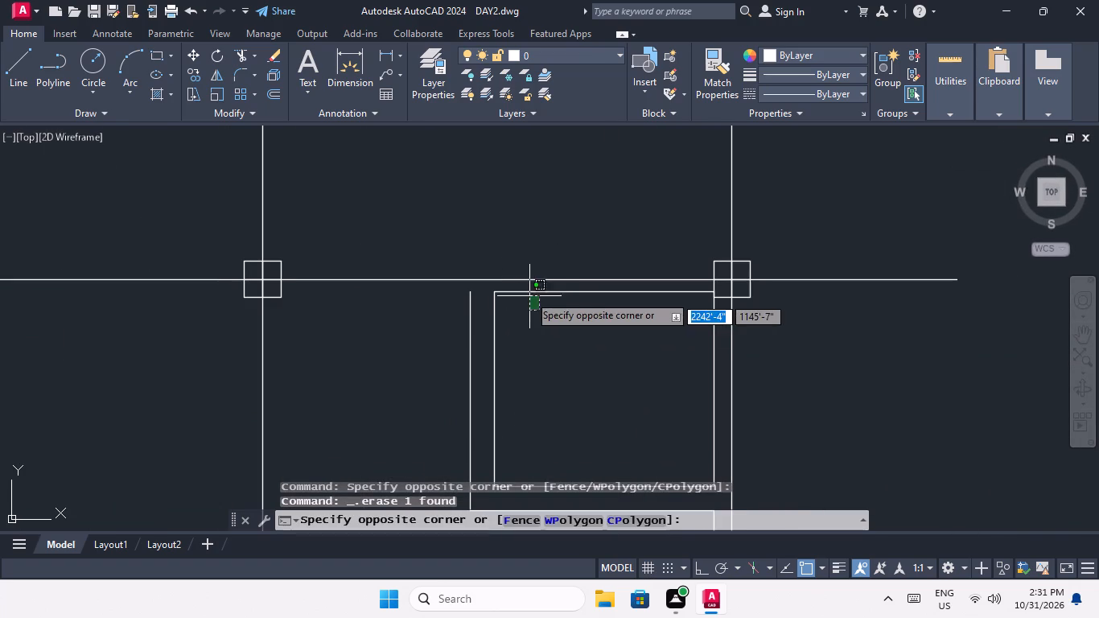
click(526, 290)
key(Delete)
drag(538, 331, 504, 350)
click(416, 397)
key(Delete)
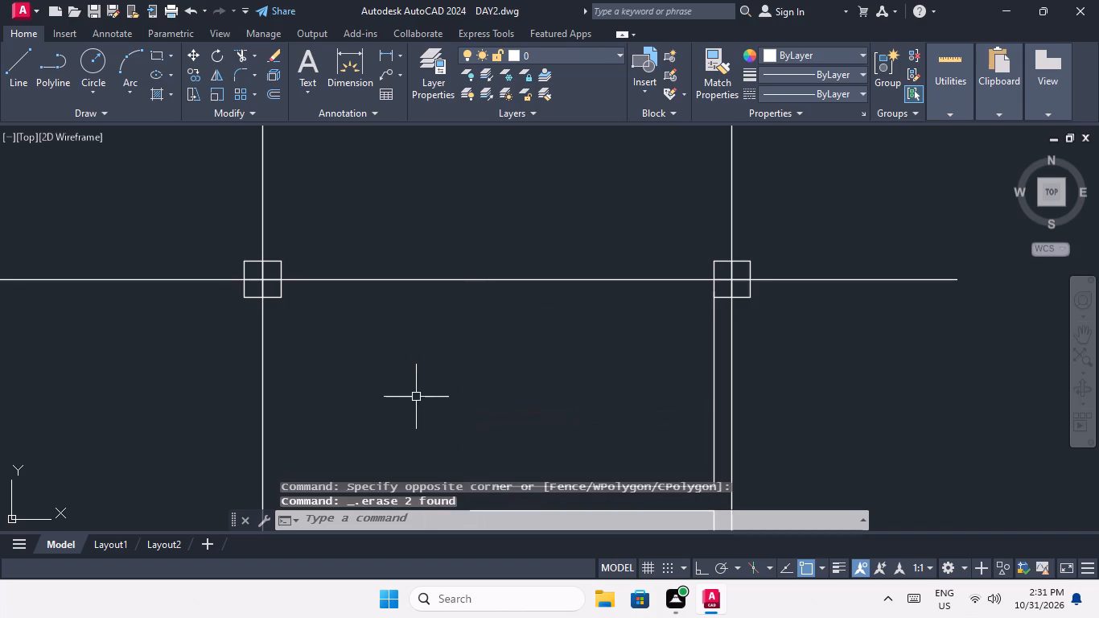
Erase the right unit's two small-room bottom outlines and the two vertical wall outlines beside the outer centre line.
scroll(457, 357, down, 2)
middle_click(458, 357)
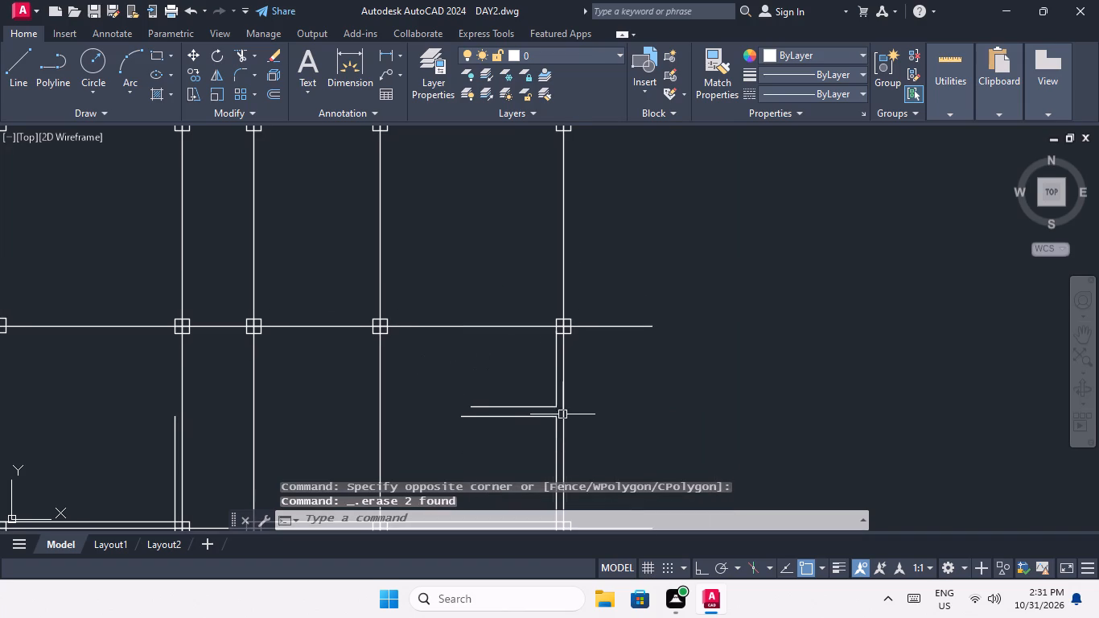
scroll(562, 414, up, 3)
drag(554, 368, 554, 367)
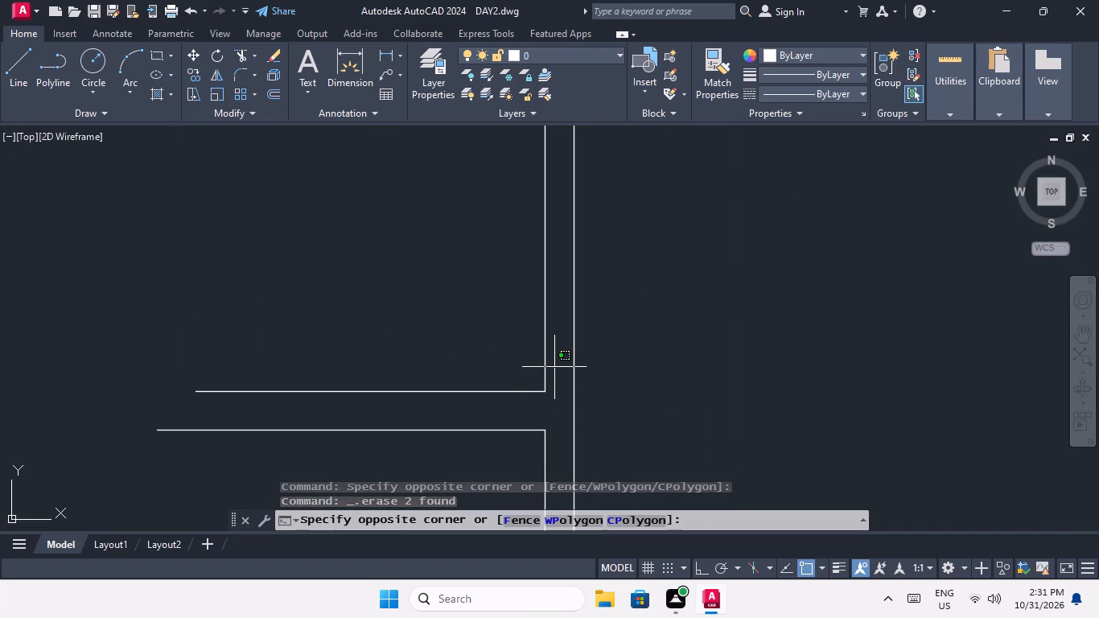
drag(554, 367, 550, 386)
click(521, 442)
key(Delete)
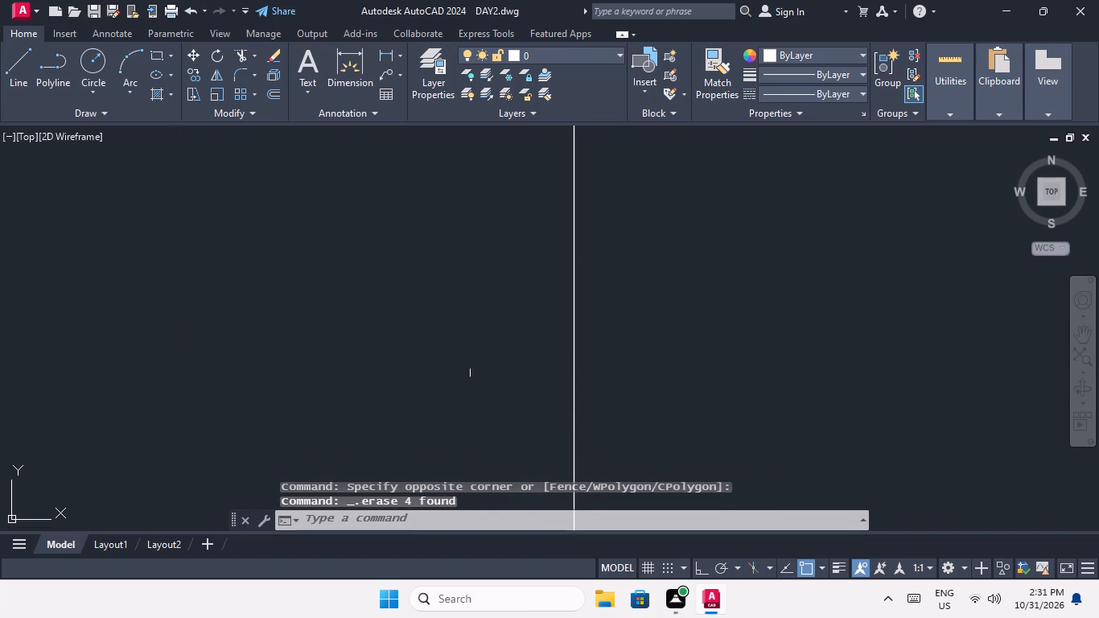
Erase the leftover vertical outline beside the left unit's third vertical centre line, between the sixth and seventh horizontal centre lines.
scroll(471, 363, down, 4)
middle_drag(459, 379, 501, 346)
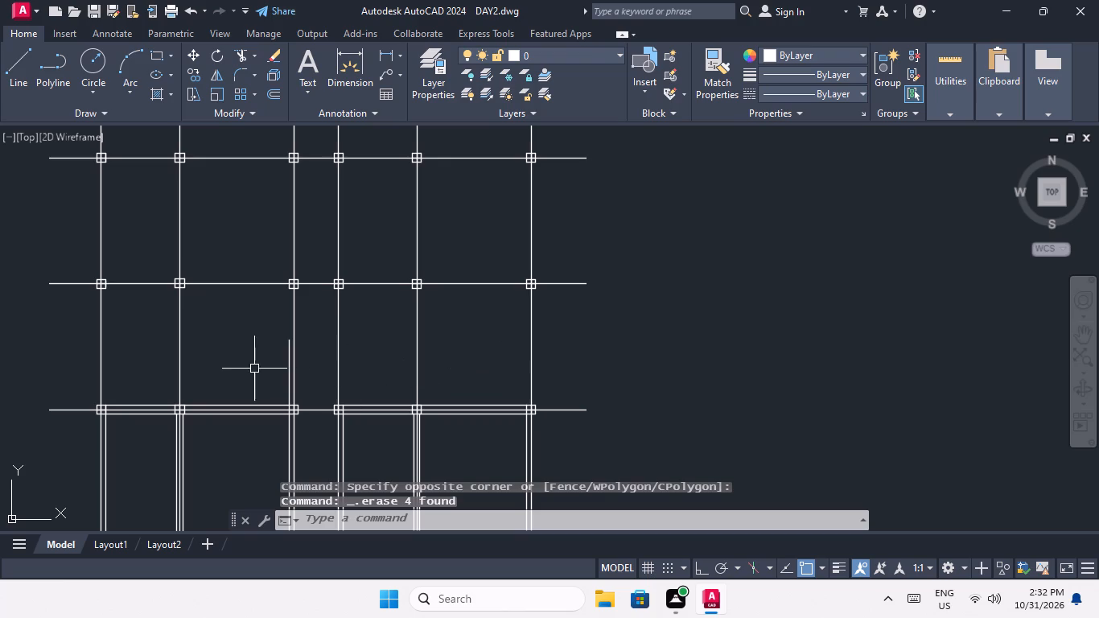
scroll(290, 385, up, 3)
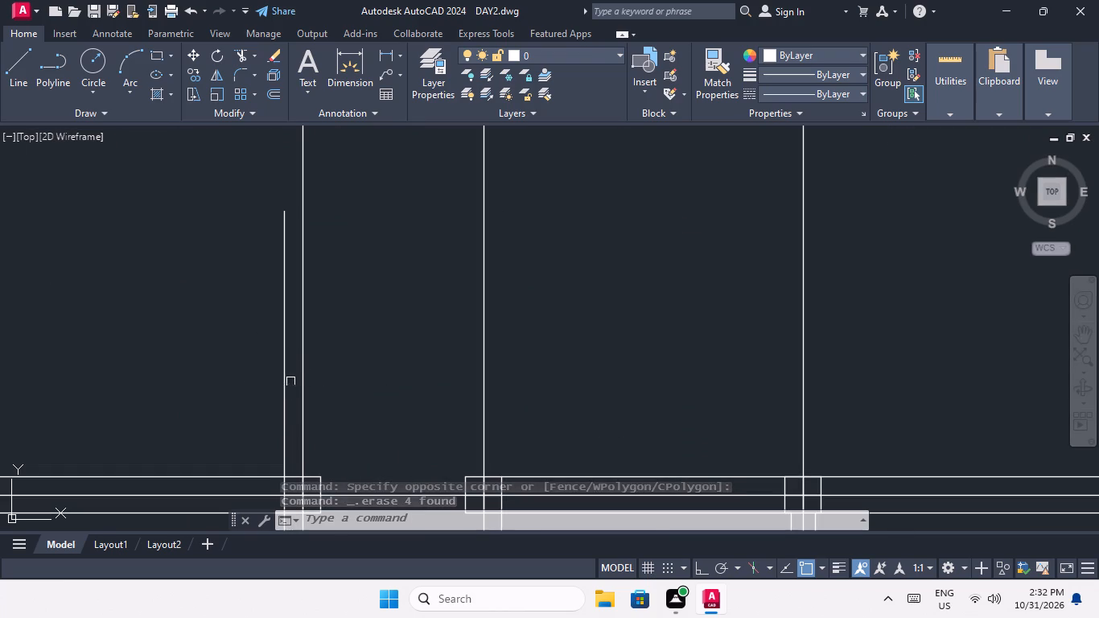
drag(290, 371, 220, 403)
click(220, 404)
key(Delete)
Erase the left unit's upper and first-span lower outlines on the seventh horizontal centre line and the vertical outline below the first column.
scroll(231, 368, down, 3)
middle_drag(231, 368, 292, 354)
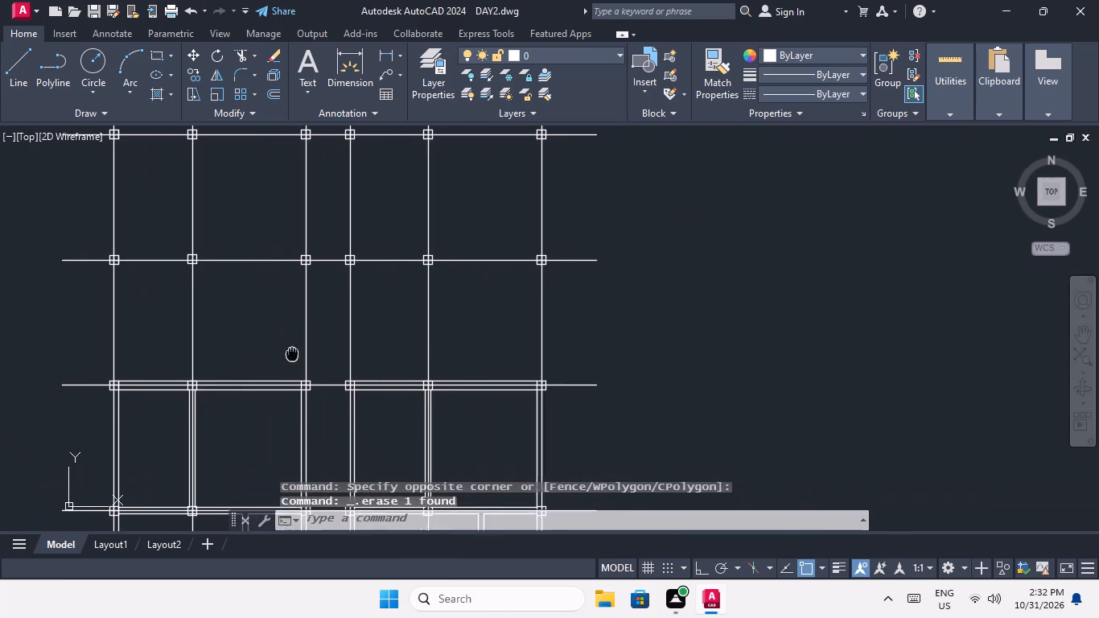
middle_drag(292, 354, 315, 351)
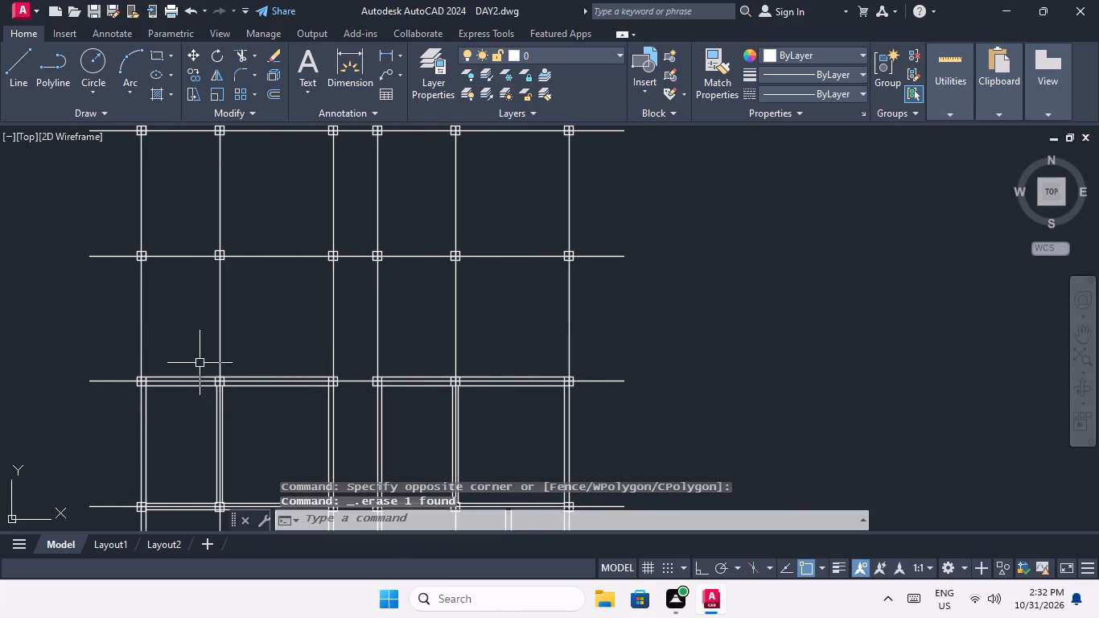
scroll(193, 400, up, 4)
middle_drag(200, 372, 487, 348)
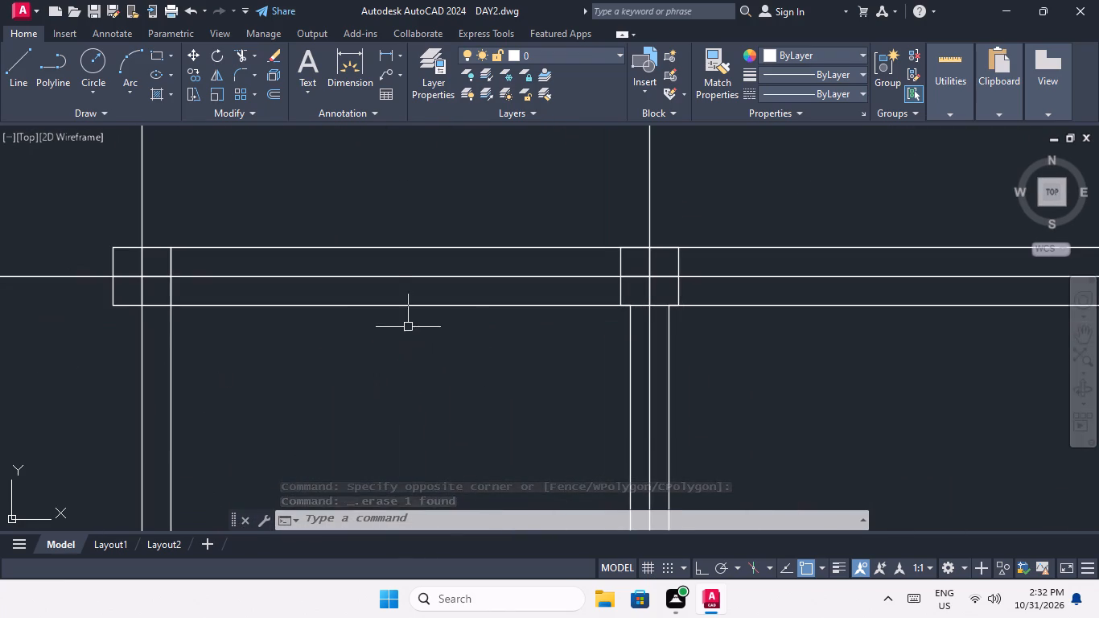
click(355, 259)
click(345, 243)
key(Delete)
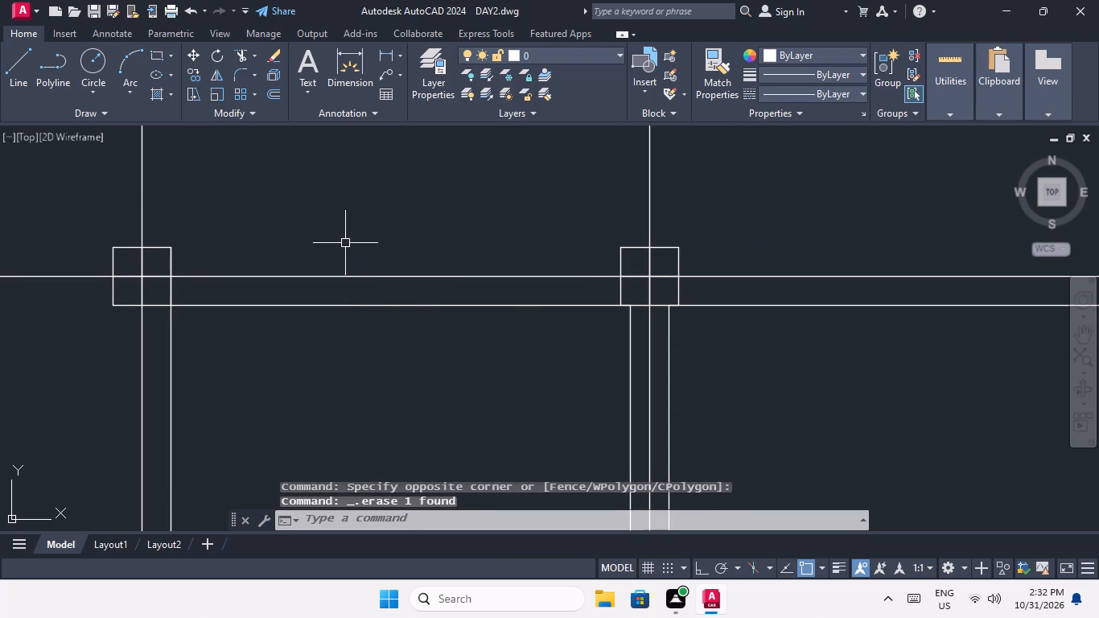
click(367, 340)
click(348, 301)
key(Delete)
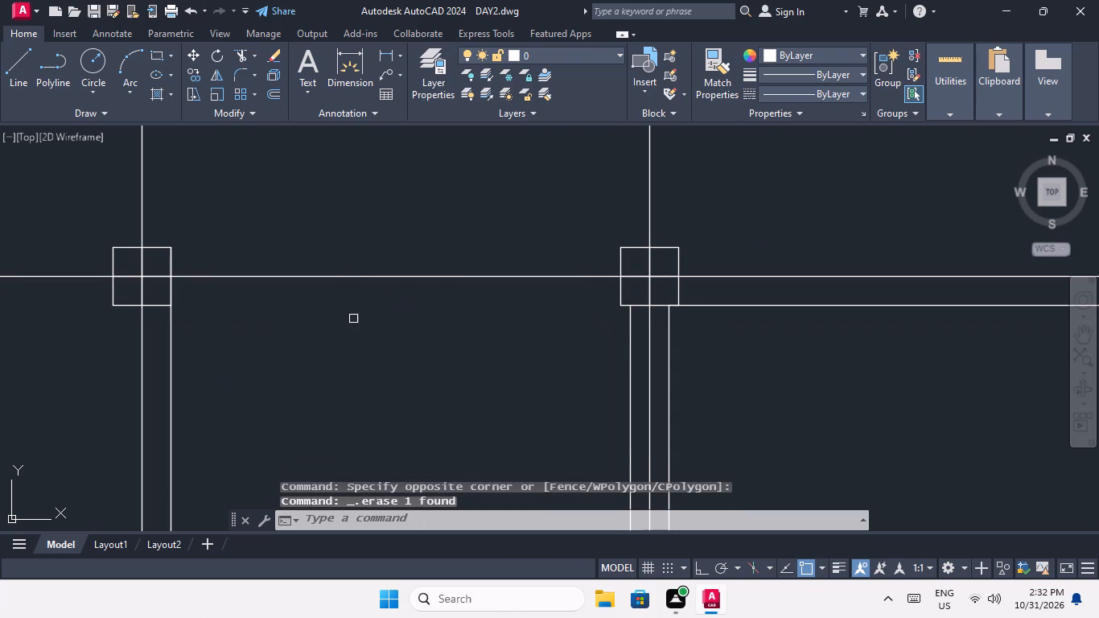
click(227, 369)
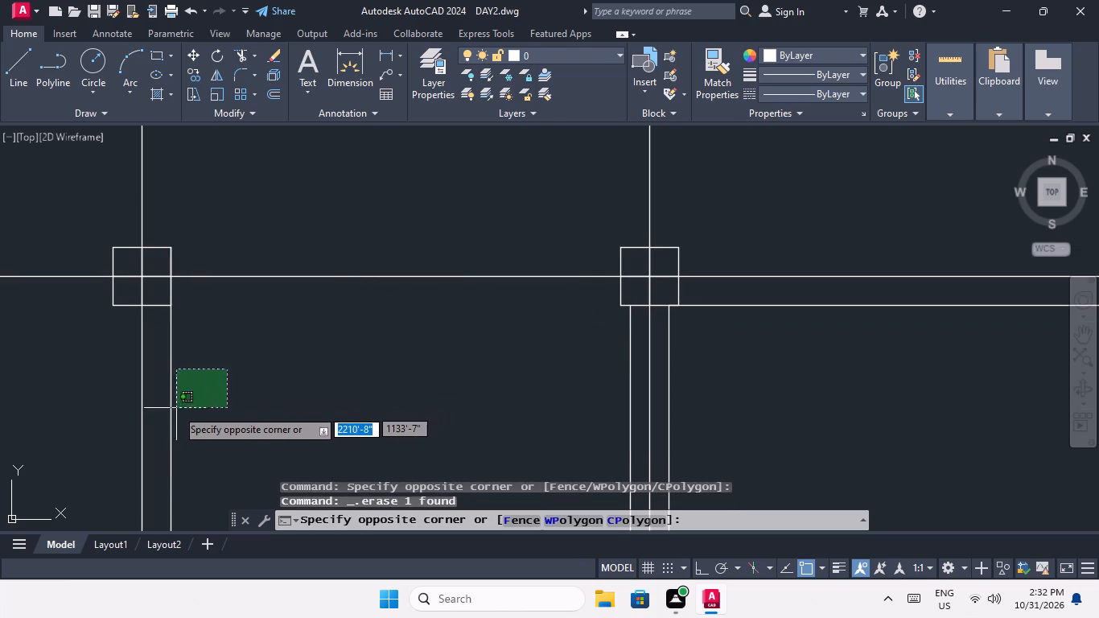
click(164, 422)
key(Delete)
Erase the left unit's lower horizontal outline between its second and third columns on the seventh horizontal centre line.
scroll(239, 370, down, 1)
middle_drag(237, 372, 27, 373)
scroll(458, 370, up, 2)
drag(473, 374, 446, 327)
click(410, 265)
key(Delete)
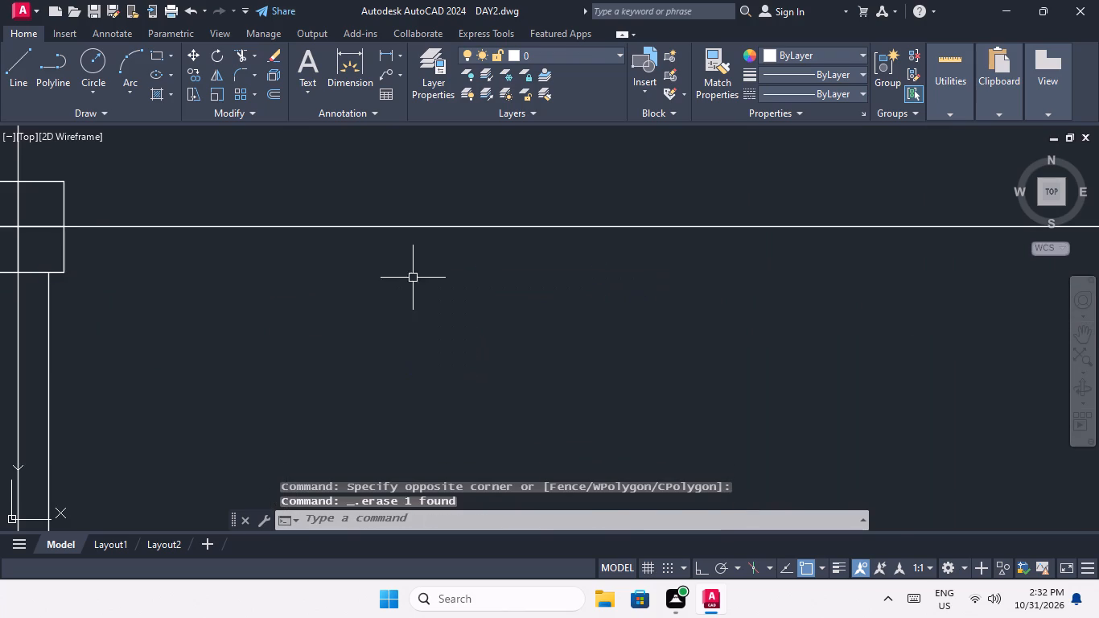
Erase the two vertical wall outlines beside the left unit's second vertical centre line, between the seventh and eighth horizontal centre lines.
scroll(413, 278, down, 4)
scroll(347, 332, up, 3)
drag(432, 270, 416, 299)
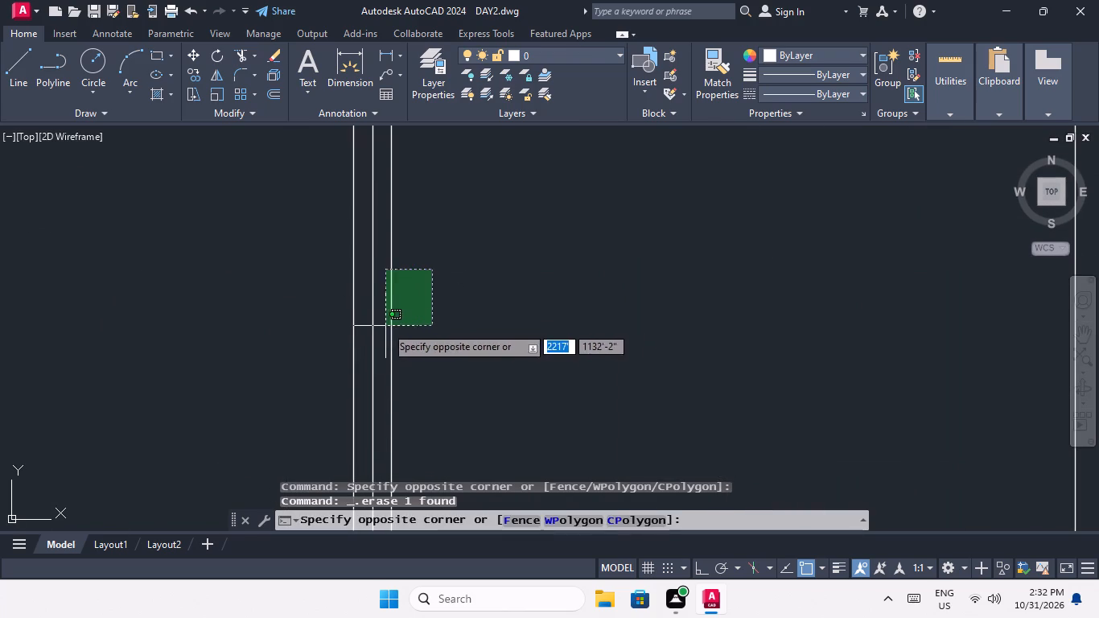
click(385, 326)
key(Delete)
drag(361, 329, 327, 356)
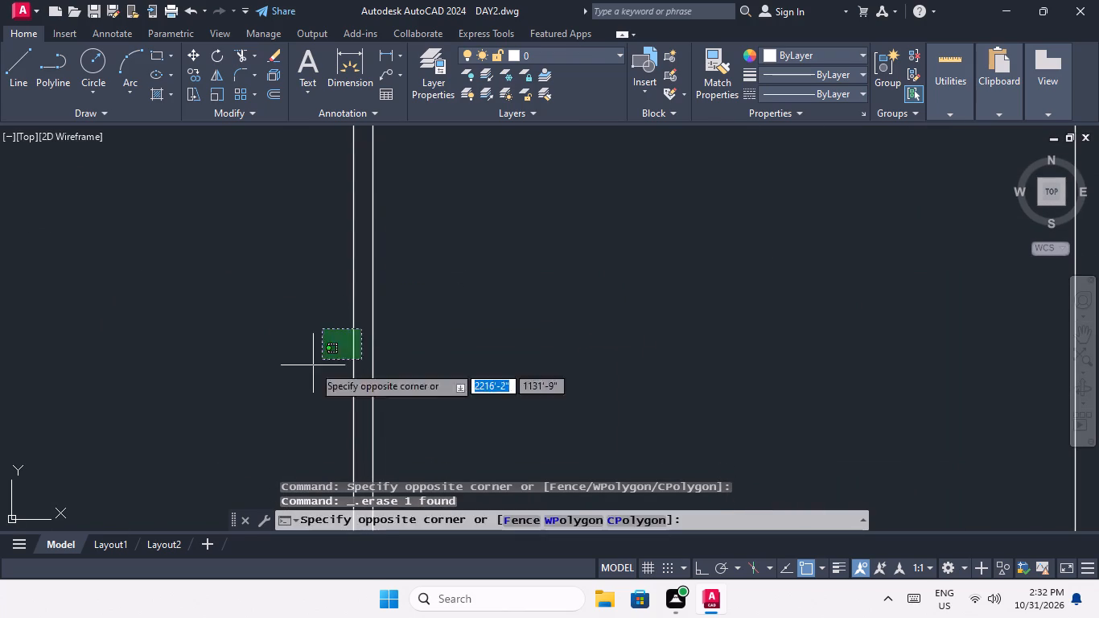
click(312, 365)
key(Delete)
Erase the vertical outline beside the left unit's third vertical centre line, between the seventh and eighth horizontal centre lines.
scroll(312, 364, down, 4)
middle_drag(376, 342, 281, 346)
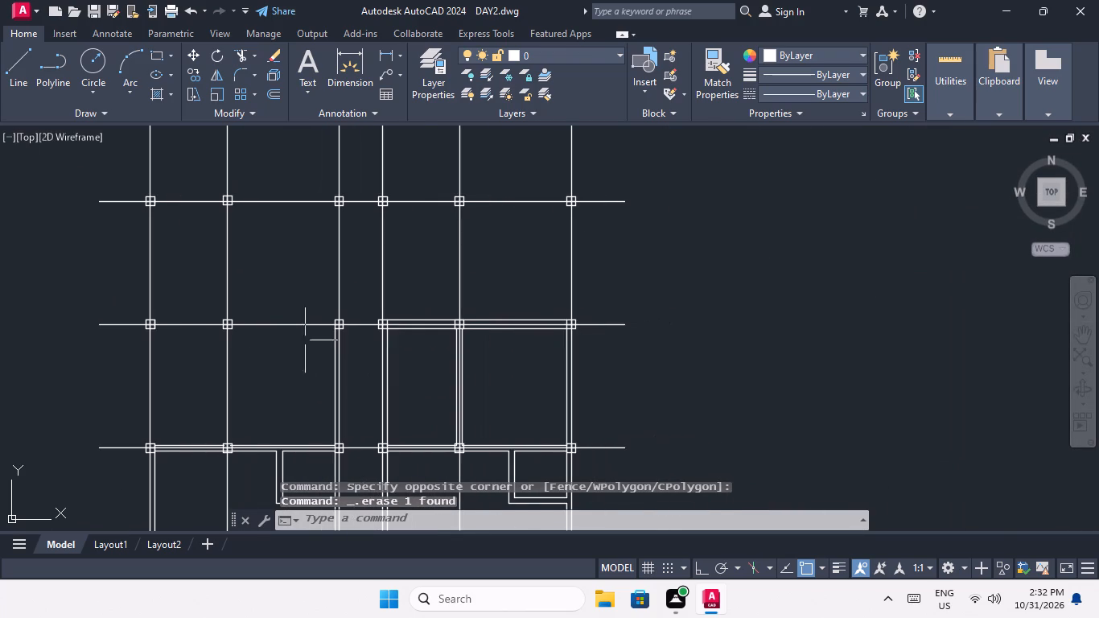
scroll(331, 389, up, 3)
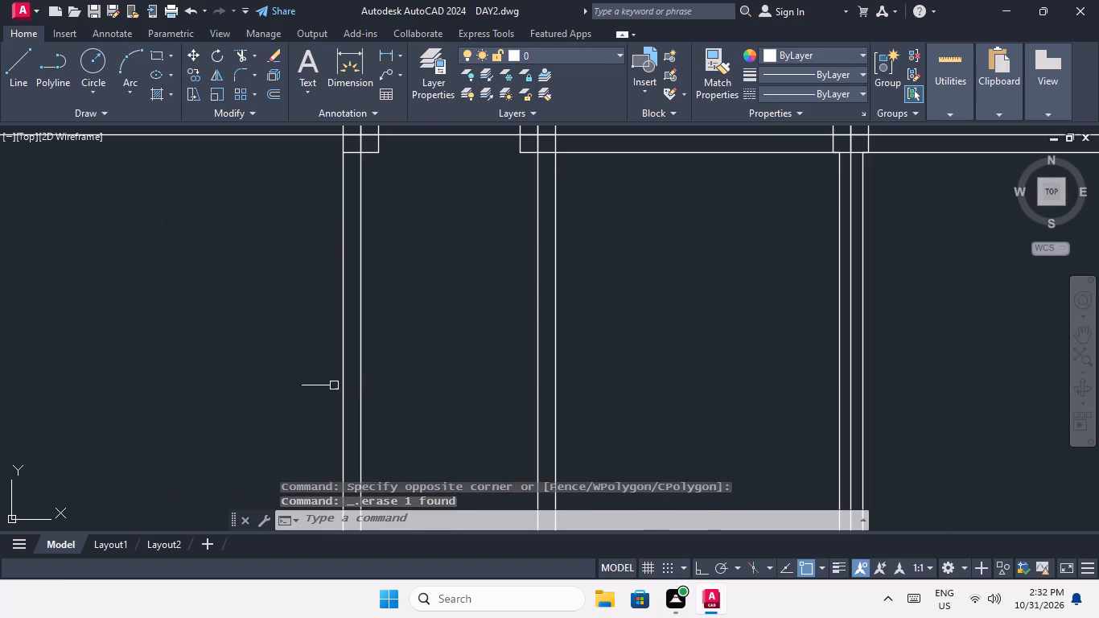
drag(352, 343, 335, 365)
click(311, 377)
key(Delete)
Erase the right unit's upper and first-span lower horizontal outlines on the seventh horizontal centre line.
scroll(311, 377, down, 4)
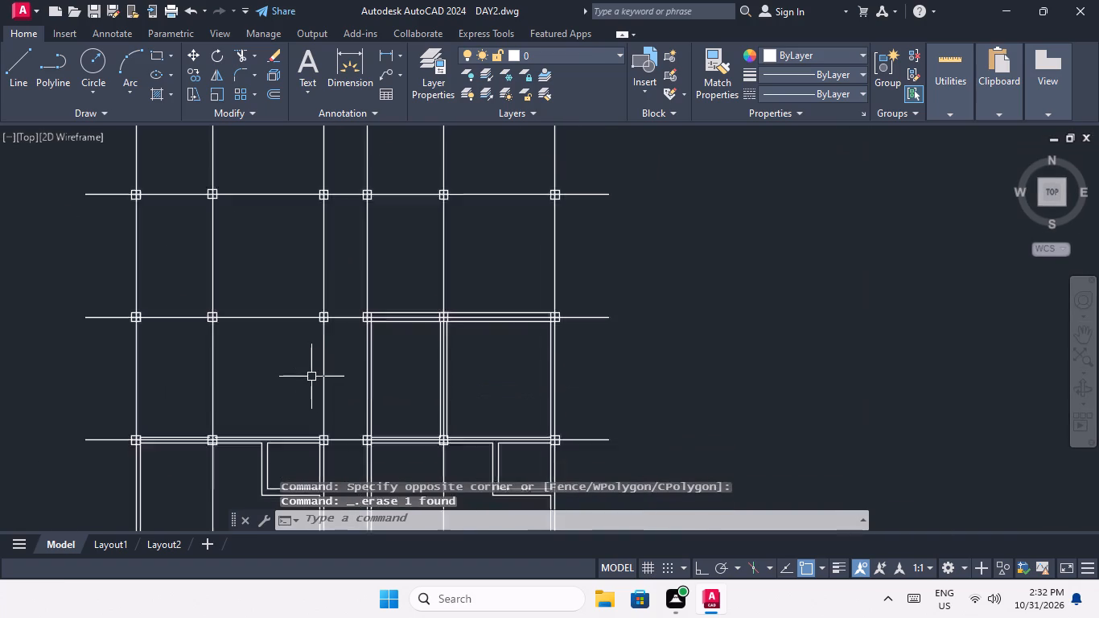
scroll(365, 334, up, 6)
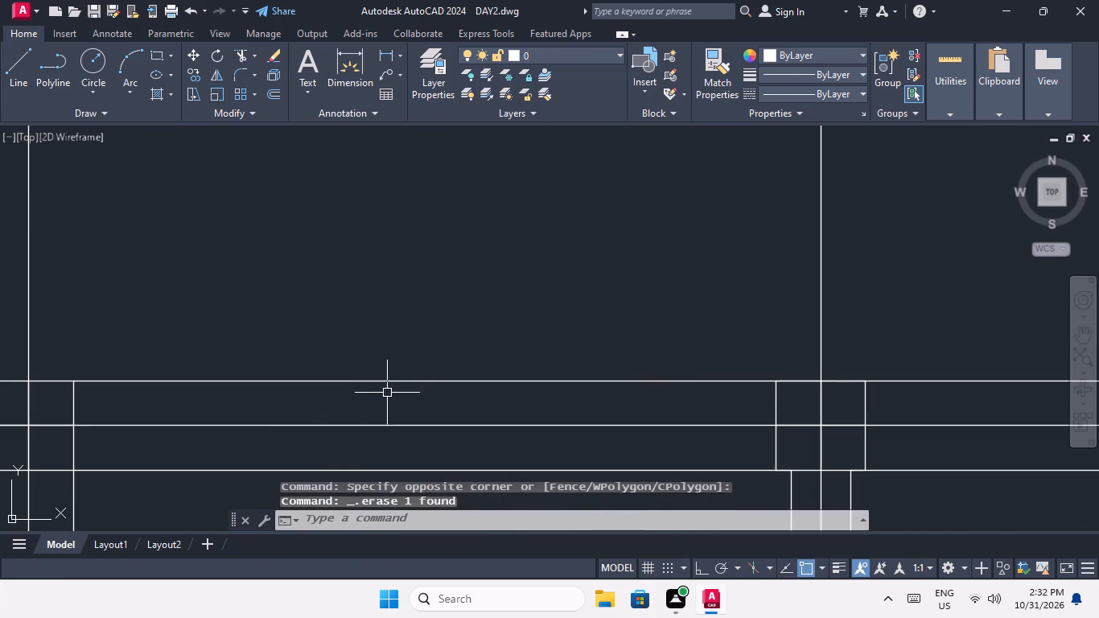
drag(388, 393, 383, 386)
click(372, 360)
key(Delete)
scroll(358, 315, down, 3)
scroll(346, 365, up, 4)
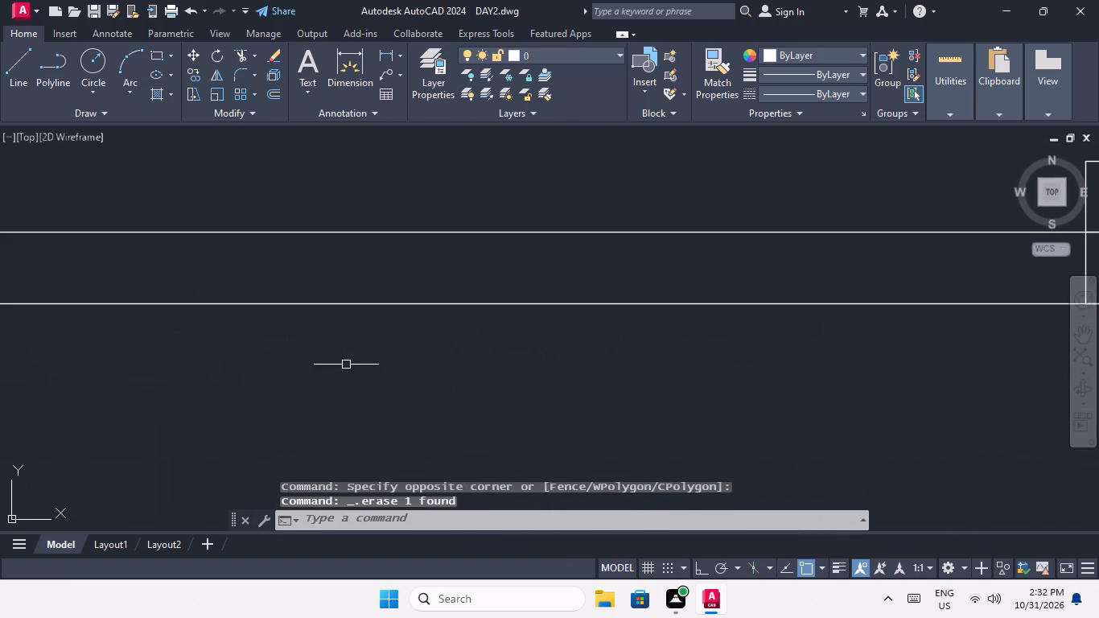
click(352, 361)
click(321, 294)
key(Delete)
Erase the vertical outline beside the right unit's first vertical centre line, below its first column on the seventh horizontal centre line.
scroll(337, 355, down, 4)
middle_drag(317, 390, 318, 382)
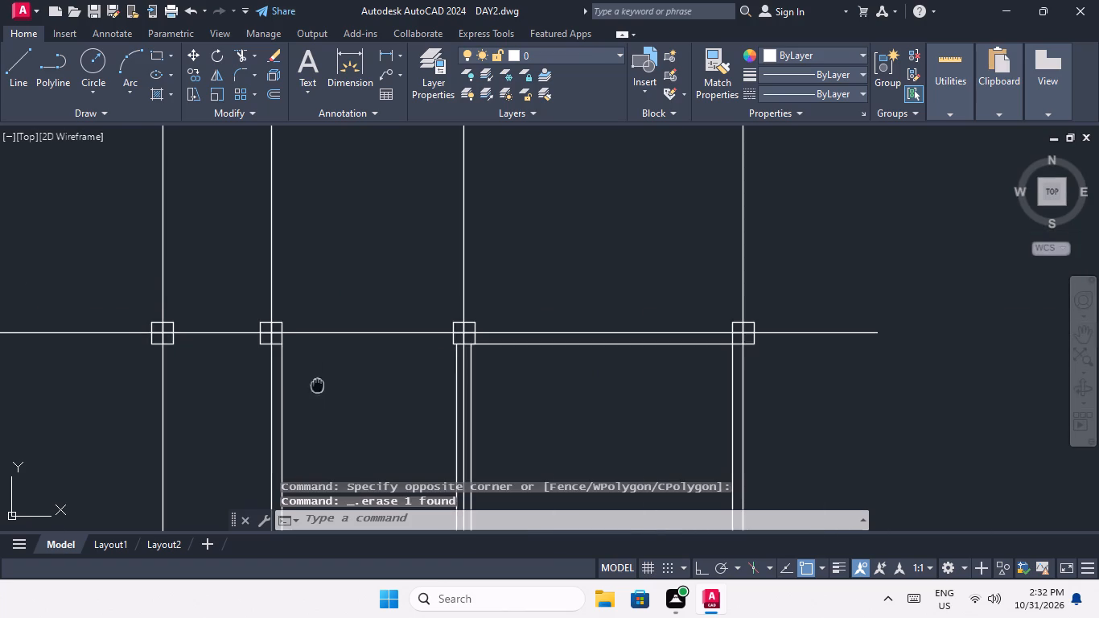
middle_drag(318, 382, 327, 332)
scroll(315, 334, up, 2)
drag(308, 291, 292, 334)
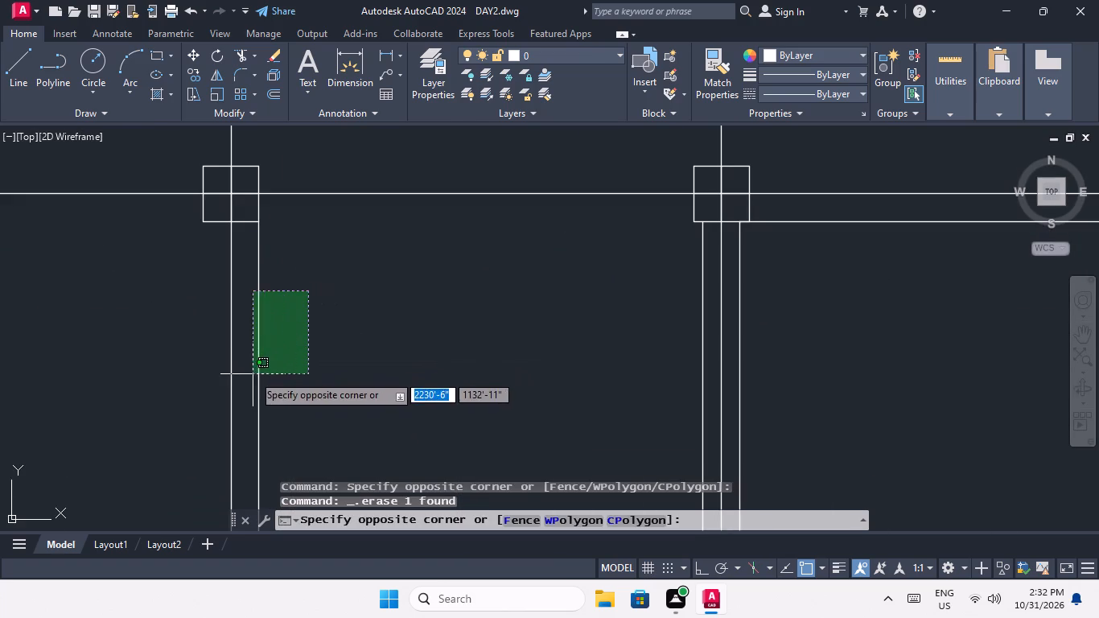
click(253, 374)
key(Delete)
Erase the right unit's second-span lower outline on the seventh horizontal centre line and the vertical outline beside the outer centre line below it.
scroll(340, 344, down, 4)
scroll(413, 323, up, 3)
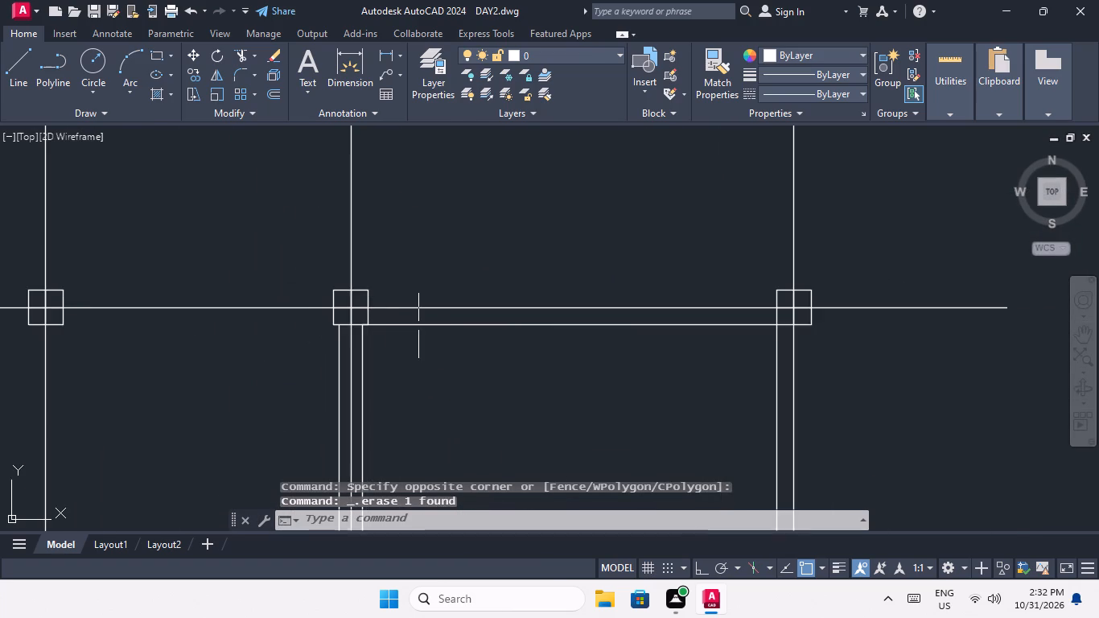
scroll(420, 327, up, 1)
click(447, 386)
click(426, 316)
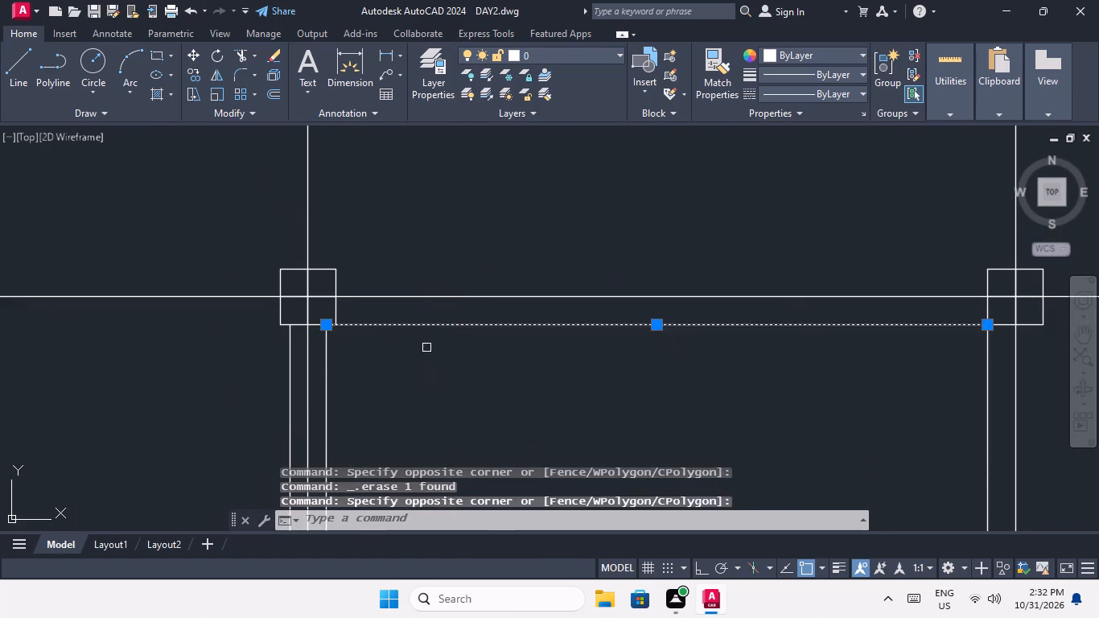
key(Delete)
scroll(447, 299, down, 4)
scroll(517, 360, up, 3)
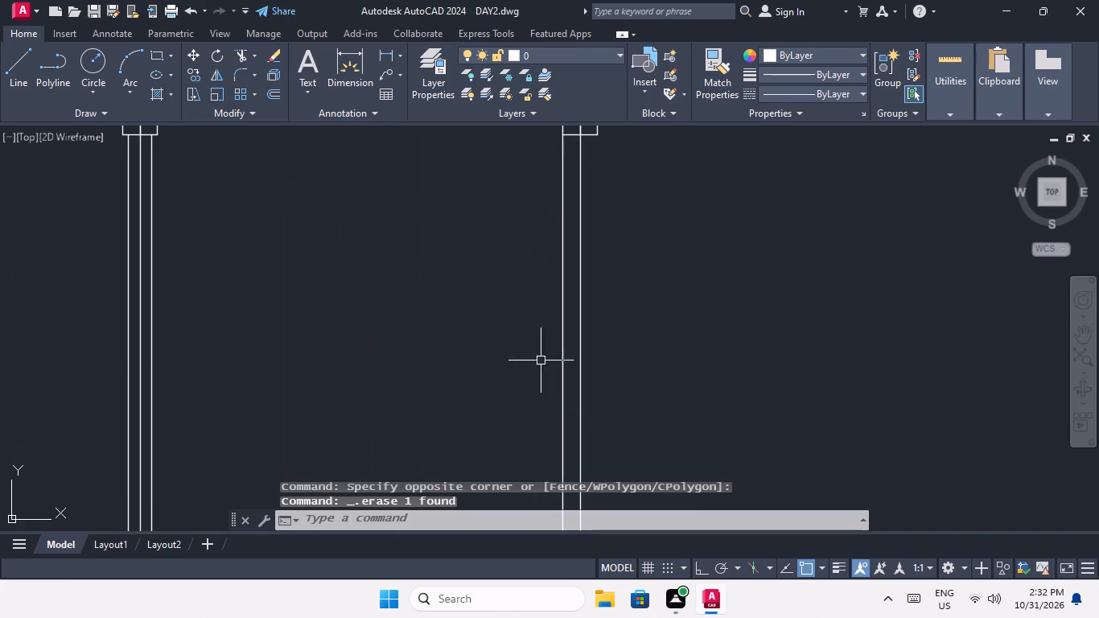
drag(571, 342, 566, 351)
click(547, 360)
key(Delete)
Erase the two vertical outlines beside the right unit's middle centre line, between the seventh and eighth horizontal centre lines.
scroll(513, 316, down, 2)
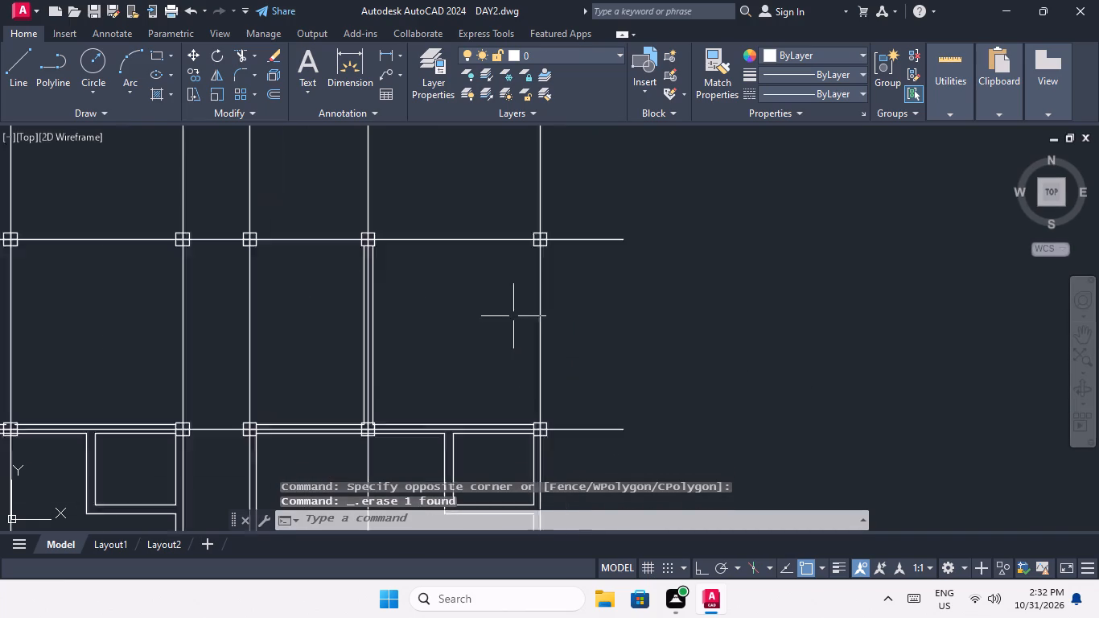
scroll(513, 316, down, 2)
scroll(467, 323, up, 6)
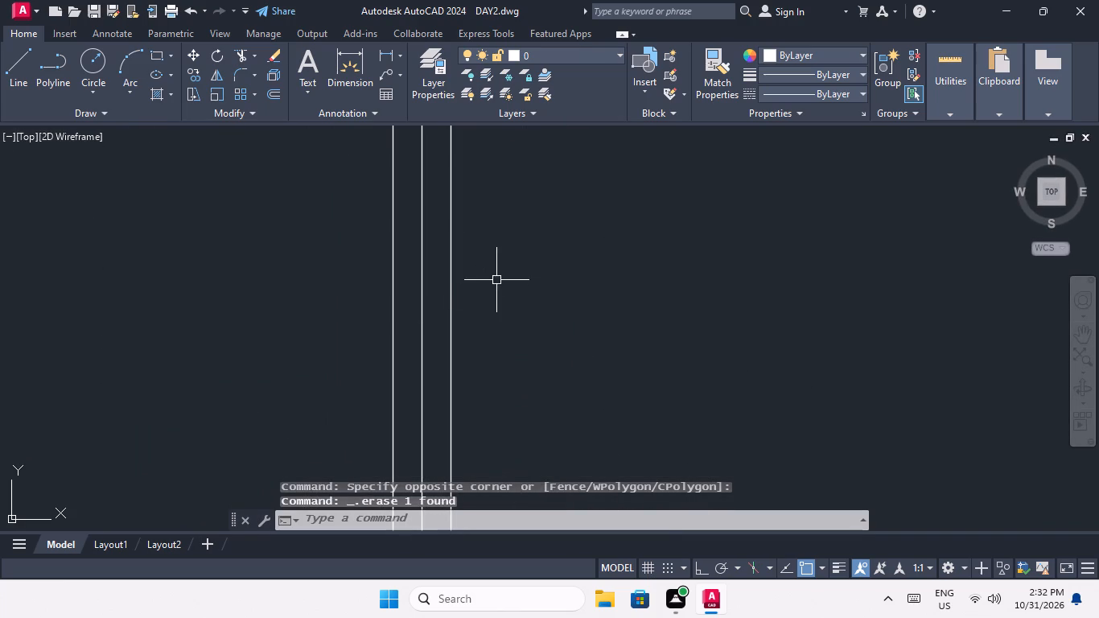
drag(496, 280, 476, 312)
click(442, 356)
key(Delete)
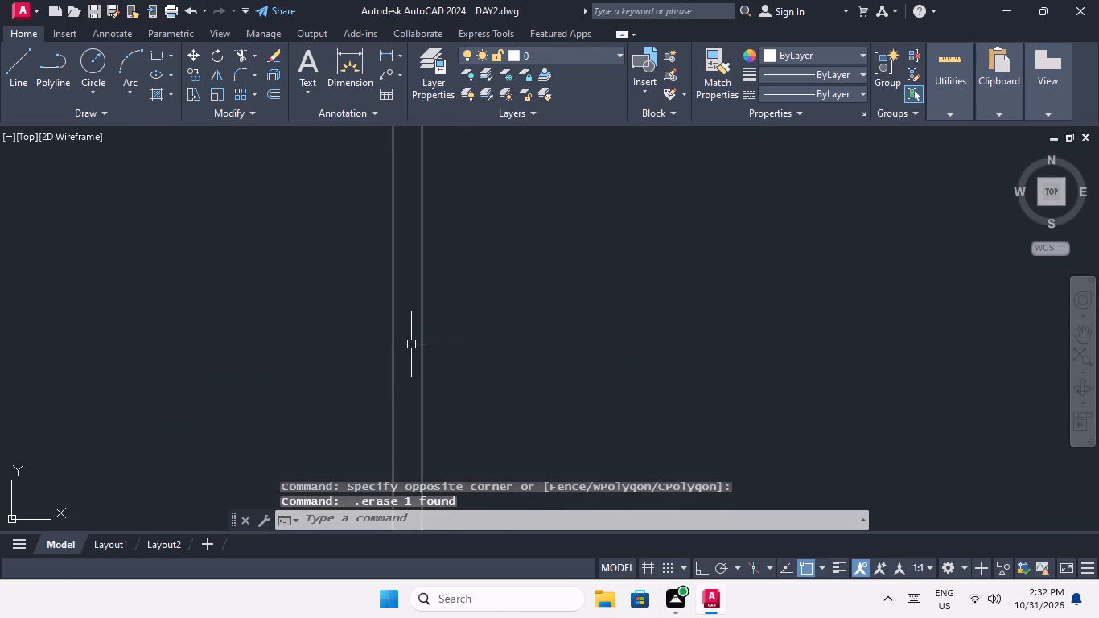
drag(404, 352, 324, 389)
click(302, 398)
key(Delete)
Erase the left unit's first-span upper outline and its lower outline running toward the small room on the eighth horizontal centre line.
scroll(306, 361, down, 4)
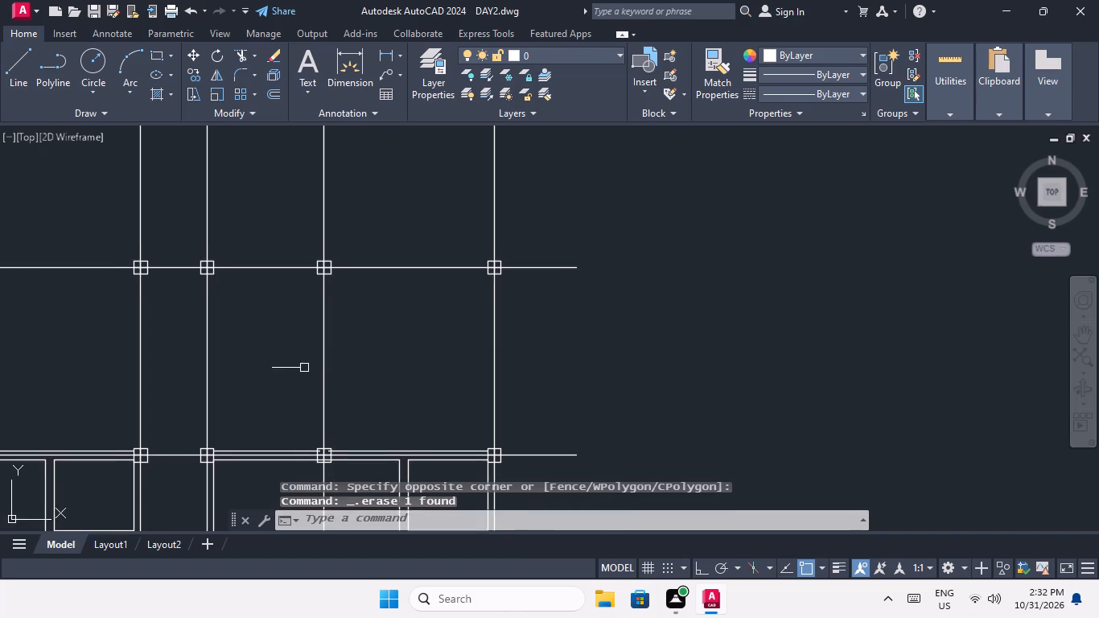
middle_drag(304, 368, 328, 342)
scroll(335, 341, down, 1)
middle_drag(335, 341, 391, 316)
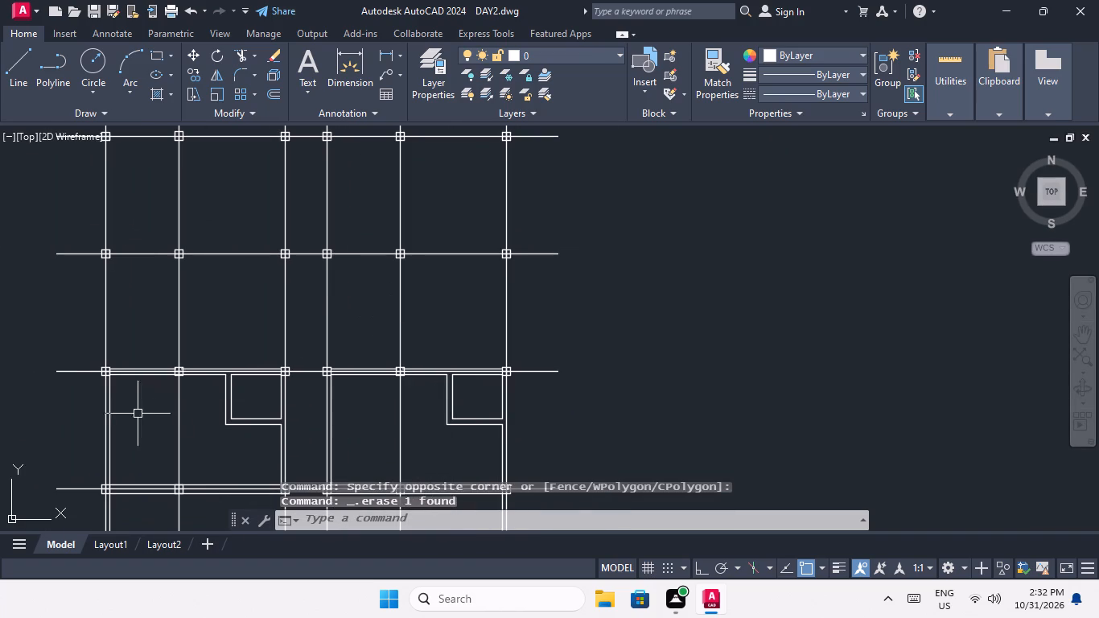
scroll(102, 379, up, 4)
scroll(182, 341, up, 2)
click(261, 340)
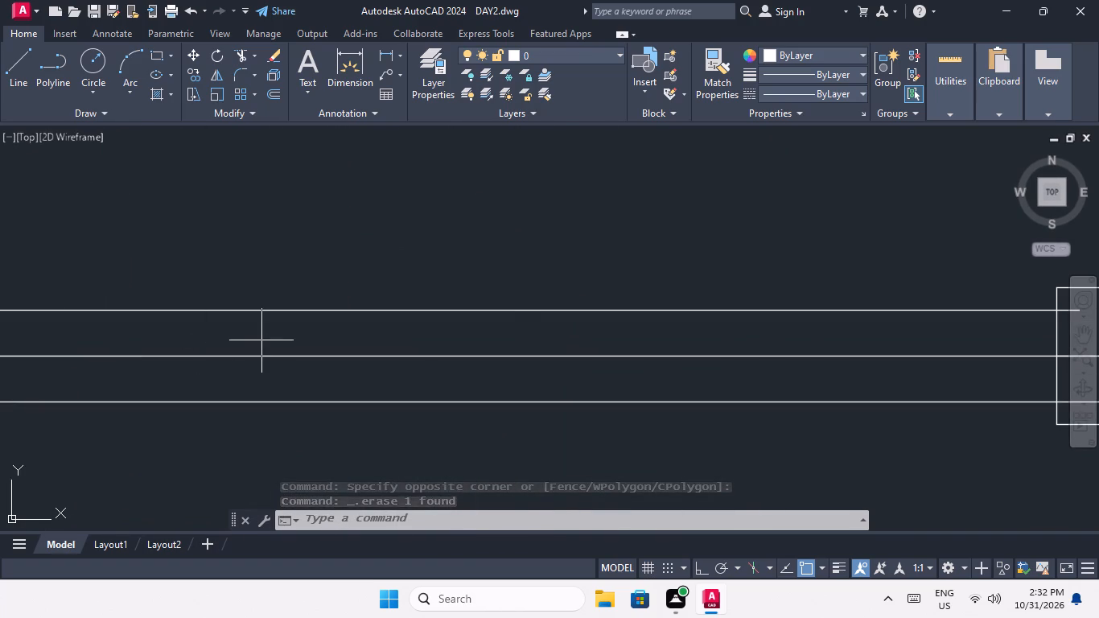
click(213, 252)
key(Delete)
scroll(216, 254, down, 3)
scroll(216, 295, up, 2)
click(224, 305)
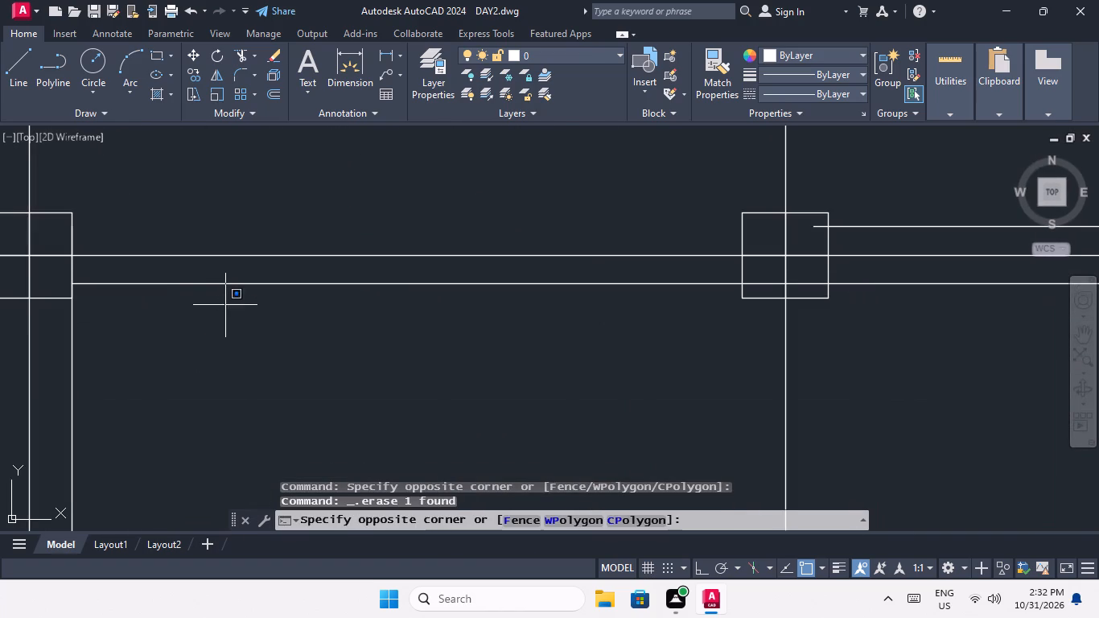
click(208, 274)
key(Delete)
Erase the vertical outline below the left unit's first column on the eighth horizontal centre line.
drag(134, 377, 134, 377)
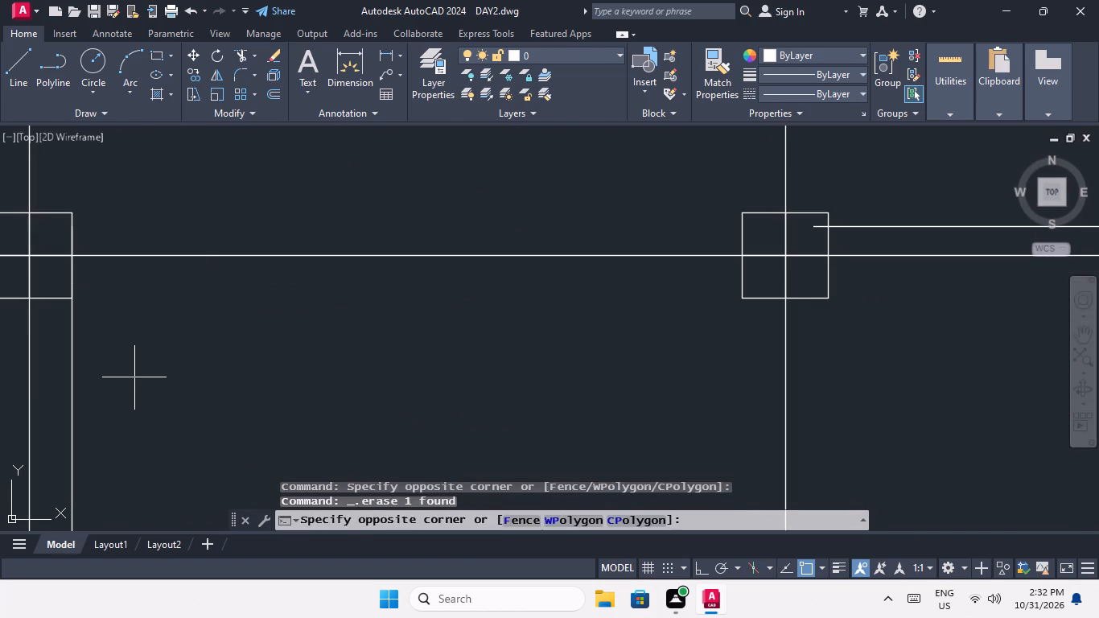
drag(134, 377, 105, 423)
drag(89, 393, 60, 426)
click(59, 427)
key(Delete)
Erase the left unit's upper outline between its second and third columns on the eighth horizontal centre line.
scroll(97, 395, down, 3)
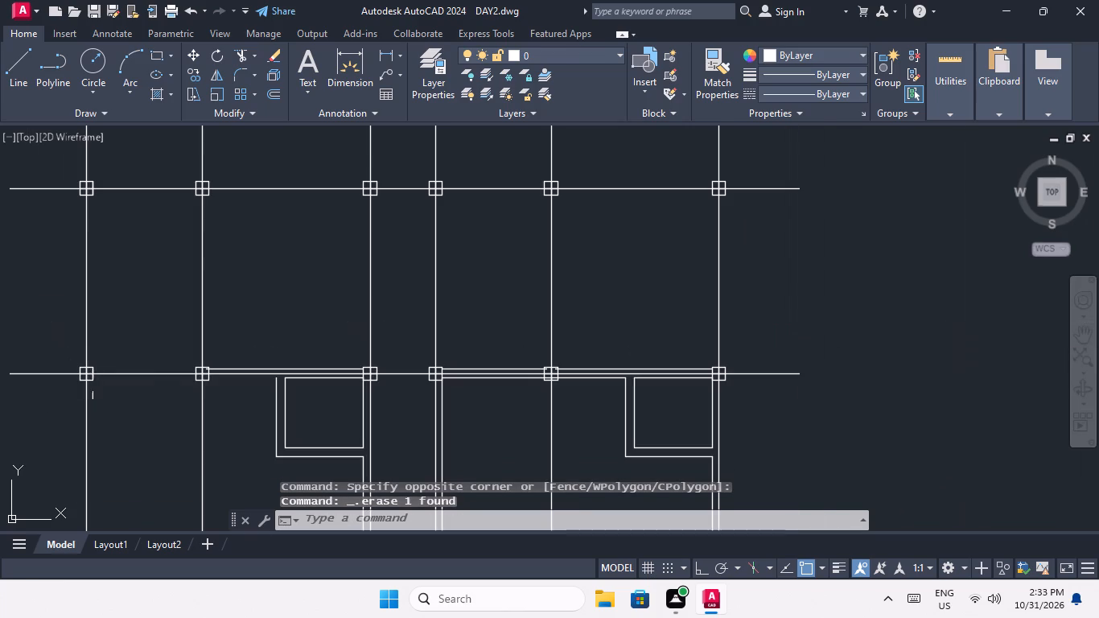
scroll(97, 395, down, 1)
scroll(229, 374, up, 5)
drag(247, 373, 243, 362)
click(220, 305)
key(Delete)
Erase the left unit's small-room vertical, top and bottom outlines below the eighth horizontal centre line with one crossing selection.
scroll(244, 266, down, 5)
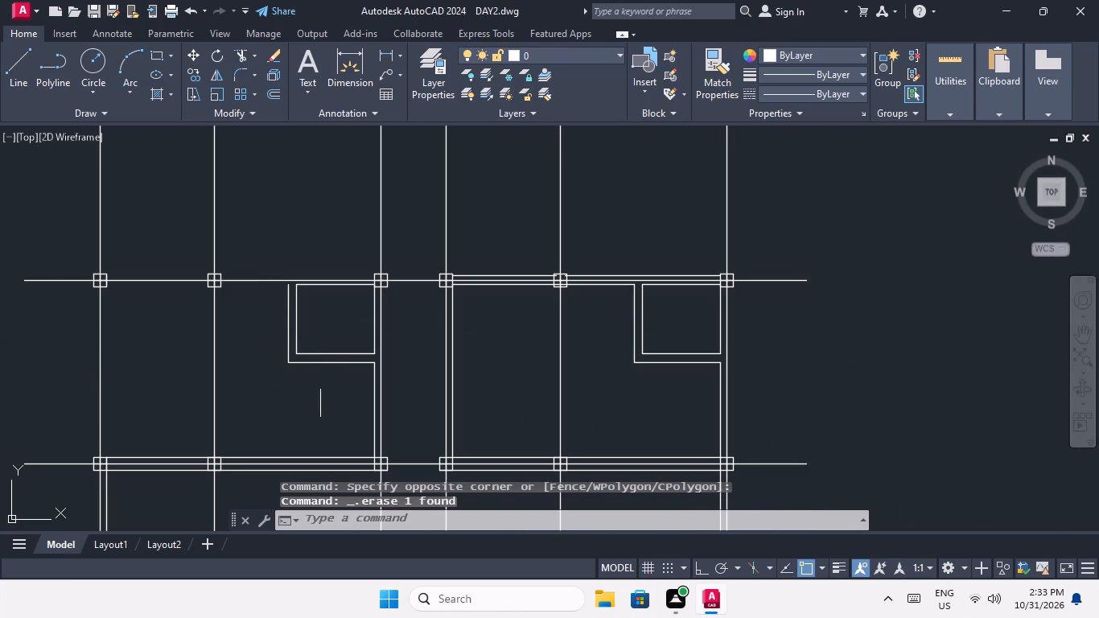
click(322, 385)
scroll(274, 299, up, 2)
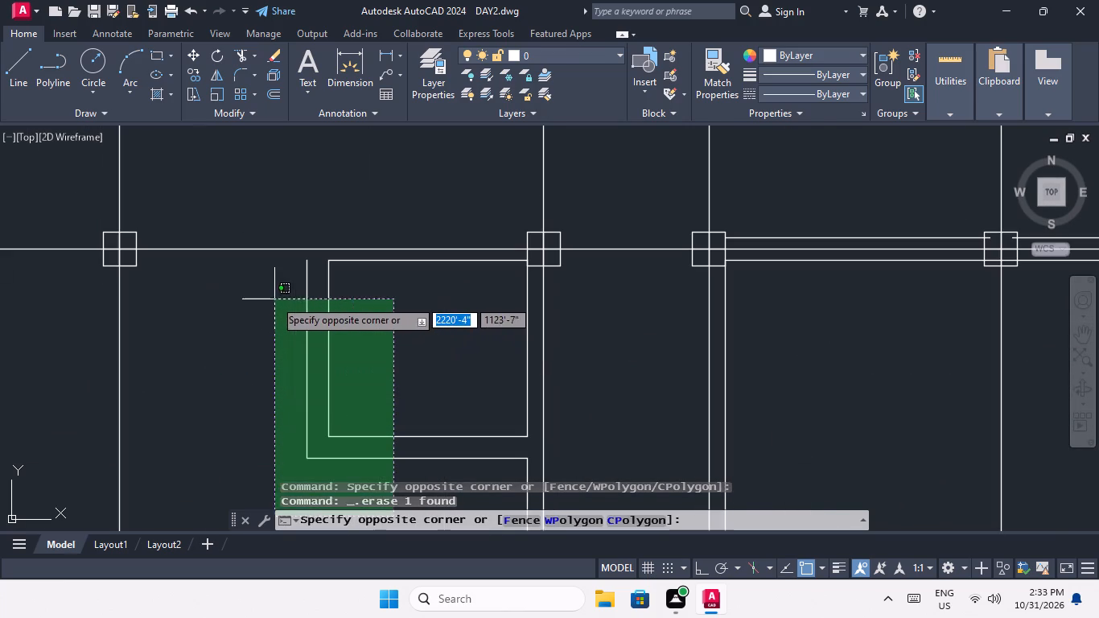
scroll(270, 254, up, 2)
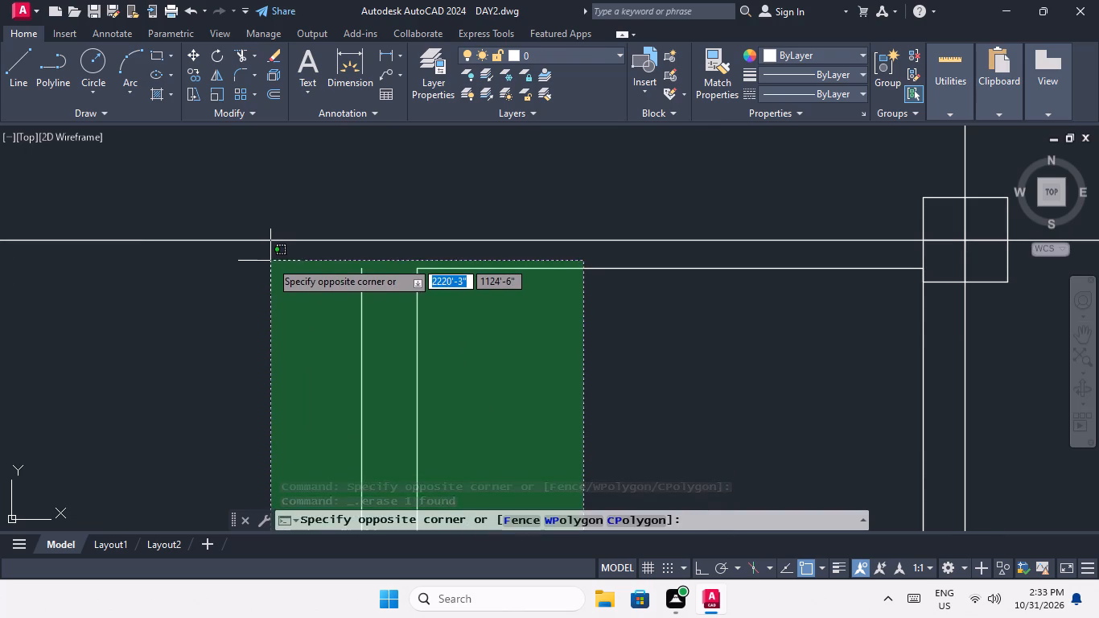
click(271, 260)
key(Delete)
Erase the two remaining vertical outline segments beside the left unit's third vertical centre line, below the eighth horizontal centre line.
scroll(268, 271, down, 3)
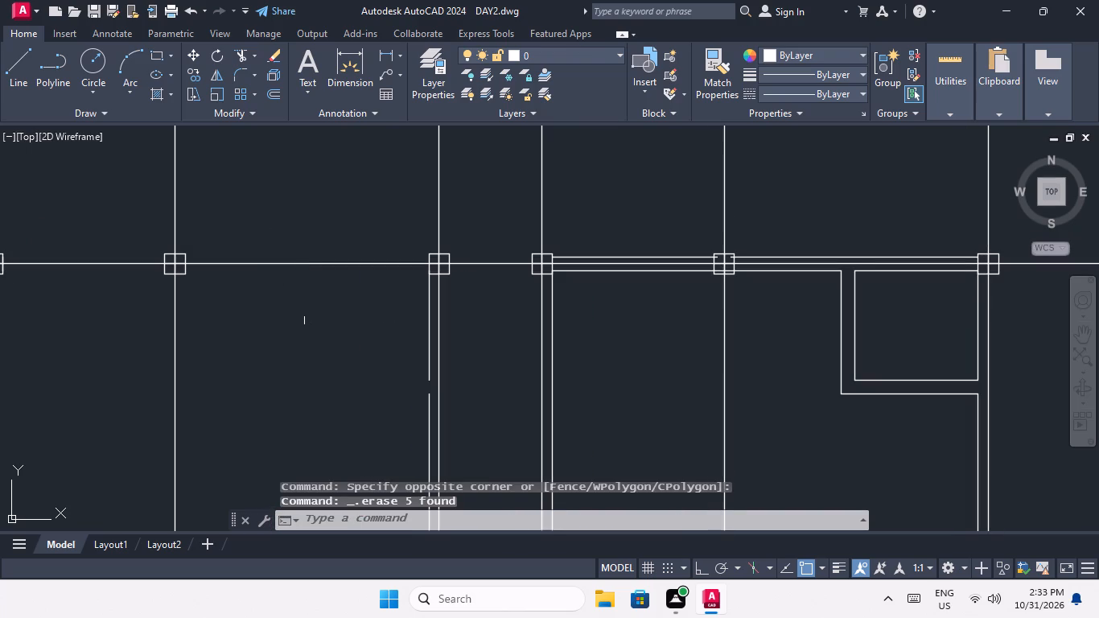
middle_drag(308, 321, 191, 261)
scroll(317, 284, up, 3)
drag(311, 288, 282, 324)
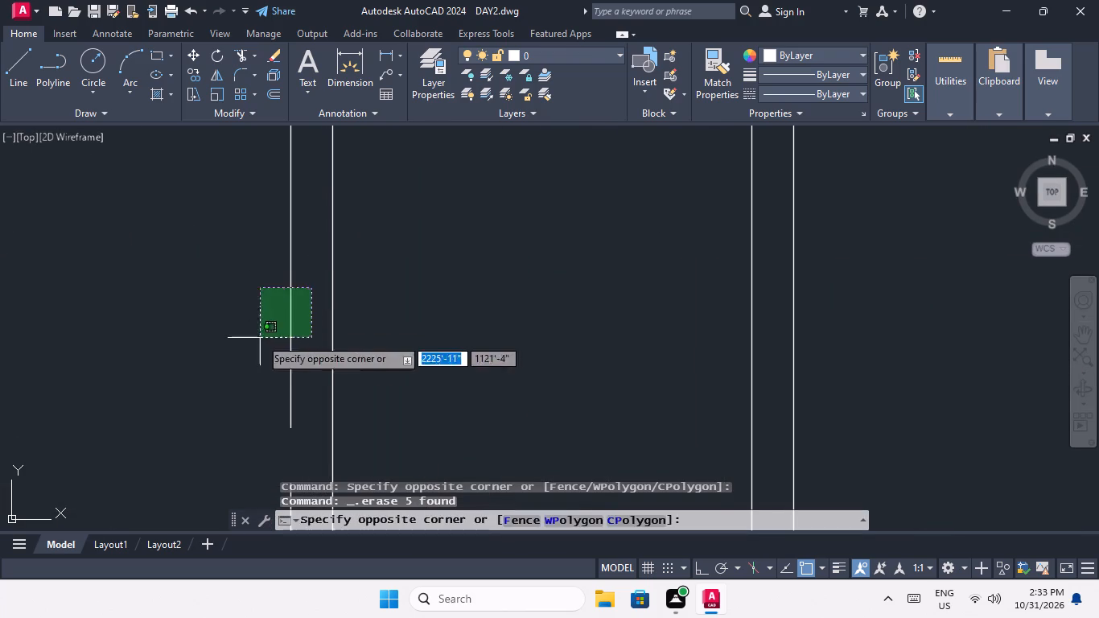
click(257, 340)
key(Delete)
scroll(259, 296, down, 4)
scroll(265, 370, up, 3)
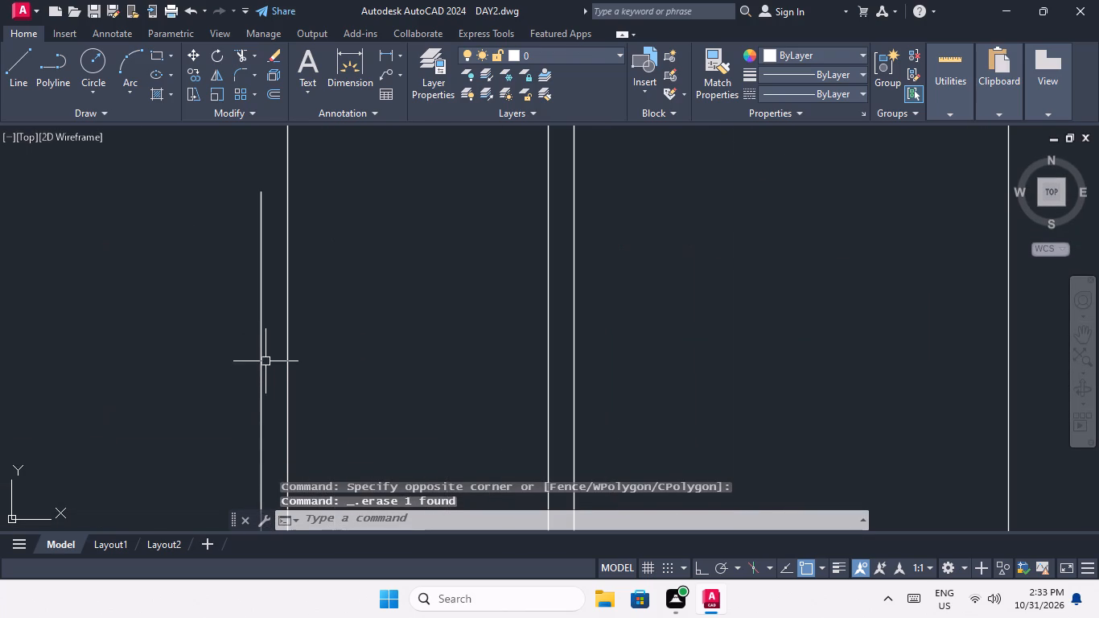
drag(270, 357, 244, 383)
click(237, 389)
key(Delete)
Erase the right unit's lower outline on the eighth horizontal centre line together with the vertical outline below its first column.
scroll(237, 366, down, 3)
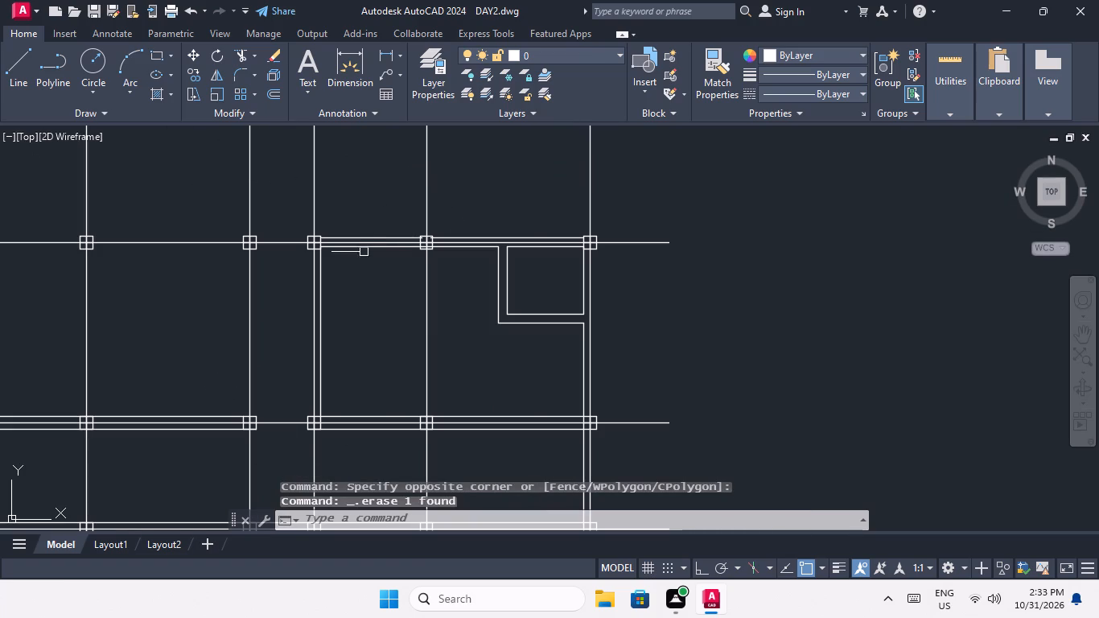
scroll(355, 253, up, 3)
scroll(271, 251, up, 2)
middle_drag(275, 257, 287, 415)
drag(288, 415, 285, 403)
click(250, 339)
scroll(244, 348, down, 3)
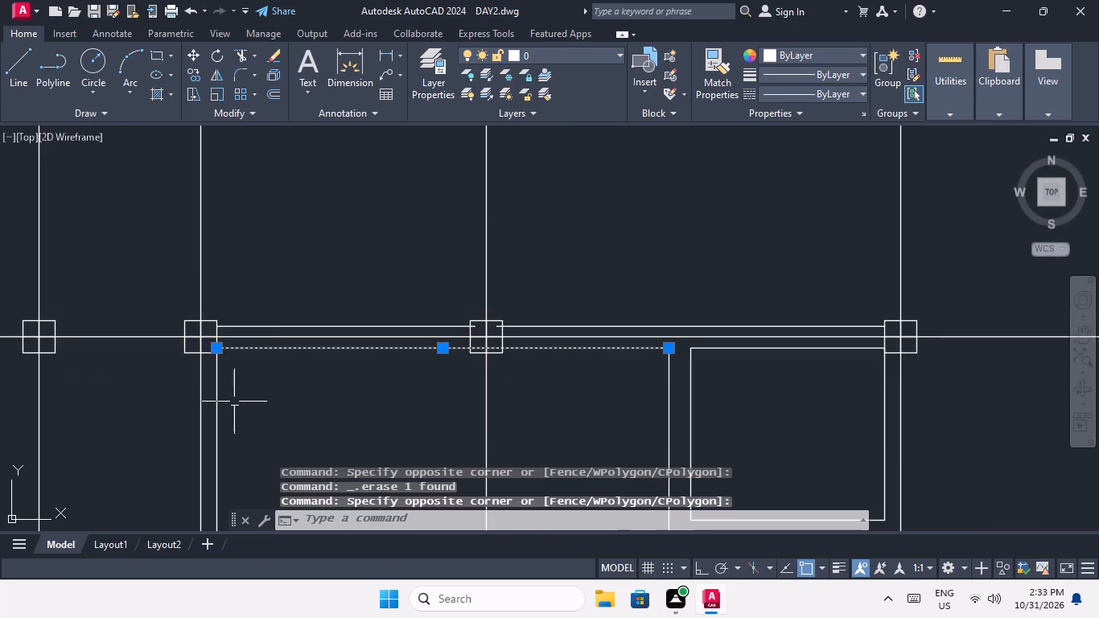
scroll(232, 403, up, 3)
drag(248, 340, 170, 388)
click(141, 397)
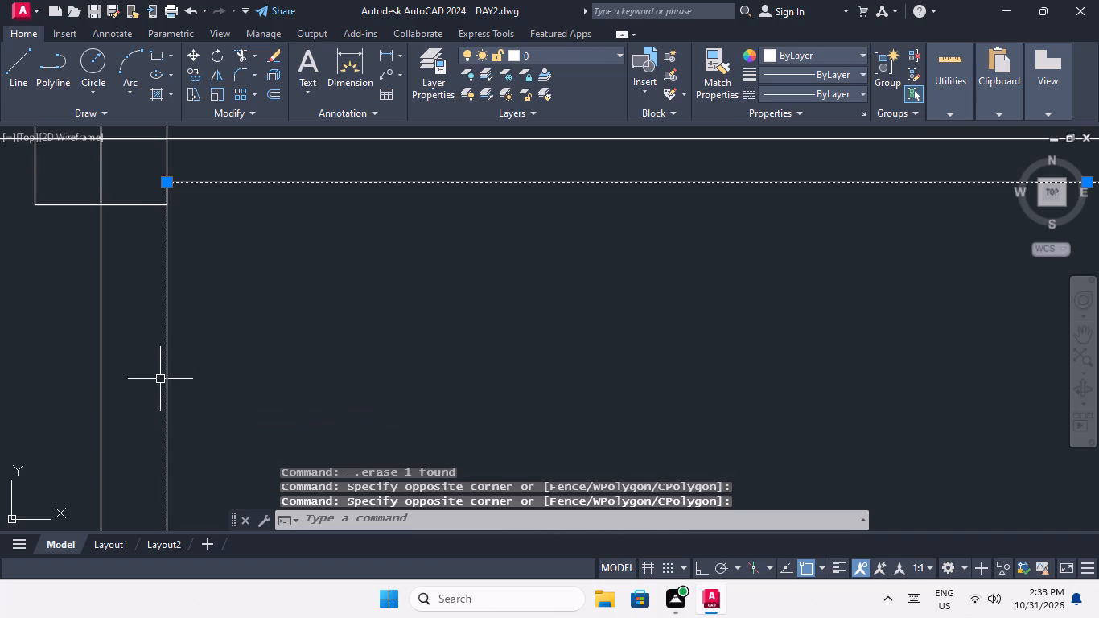
key(Delete)
Erase the right unit's first-span and second-span upper outlines on the eighth horizontal centre line.
scroll(212, 336, down, 2)
middle_drag(212, 348, 200, 411)
scroll(260, 305, up, 3)
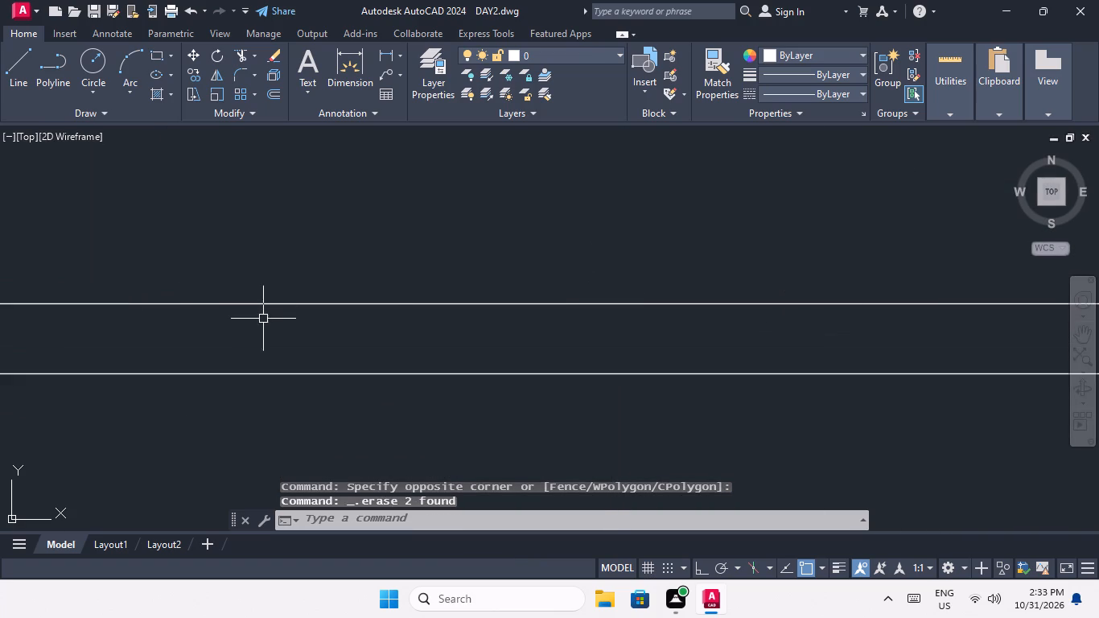
drag(263, 319, 255, 295)
click(241, 261)
key(Delete)
scroll(241, 261, down, 3)
middle_drag(334, 304, 133, 265)
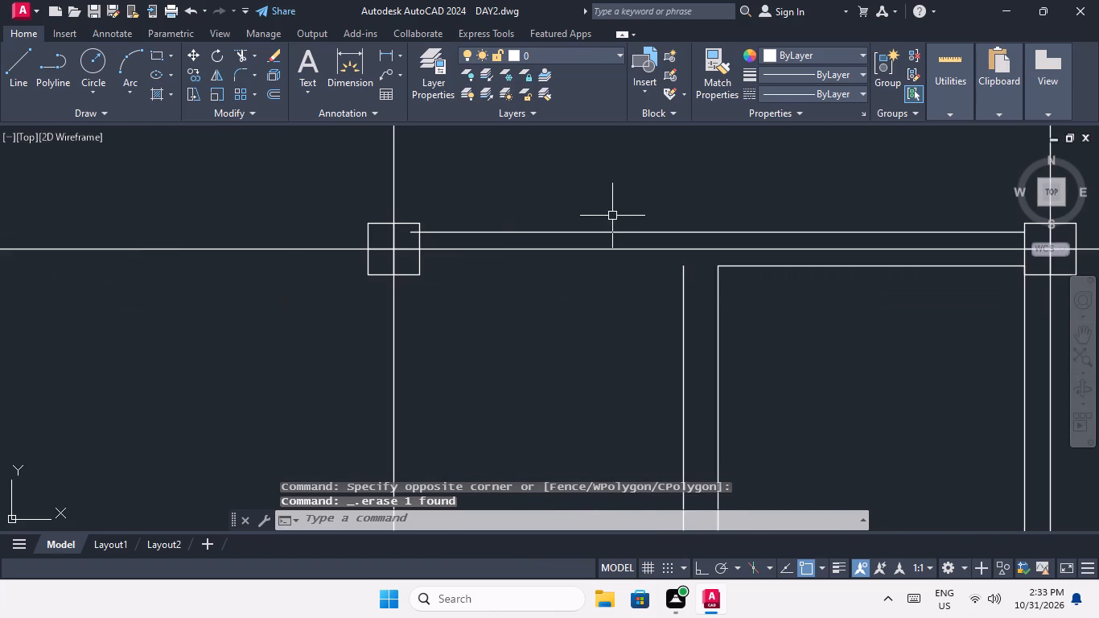
middle_drag(612, 216, 442, 298)
scroll(457, 308, up, 1)
drag(463, 321, 452, 303)
click(433, 272)
key(Delete)
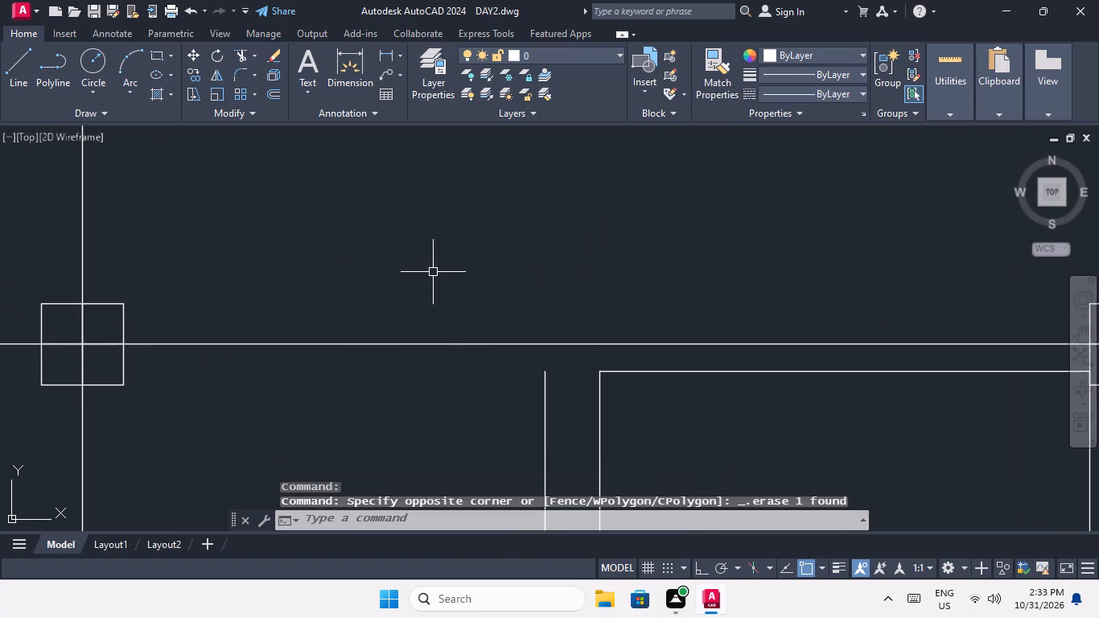
Erase the two vertical outlines and the top outline of the right unit's small room below the eighth horizontal centre line.
scroll(440, 270, down, 3)
drag(512, 320, 453, 358)
click(447, 362)
key(Delete)
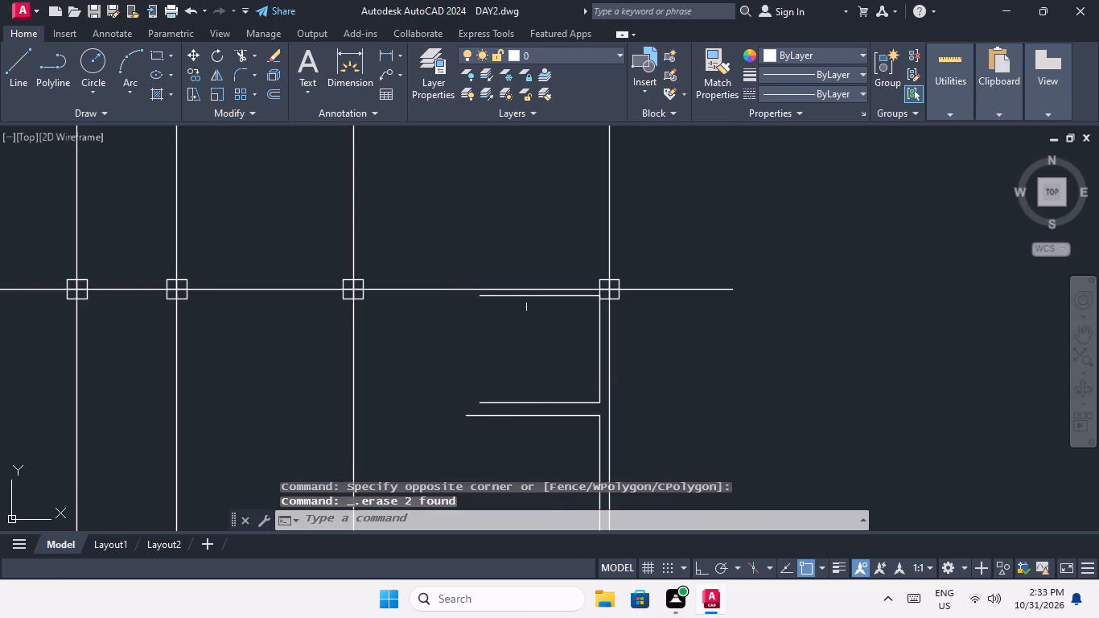
scroll(529, 299, up, 2)
drag(549, 323, 543, 315)
click(525, 285)
key(Delete)
scroll(525, 288, down, 2)
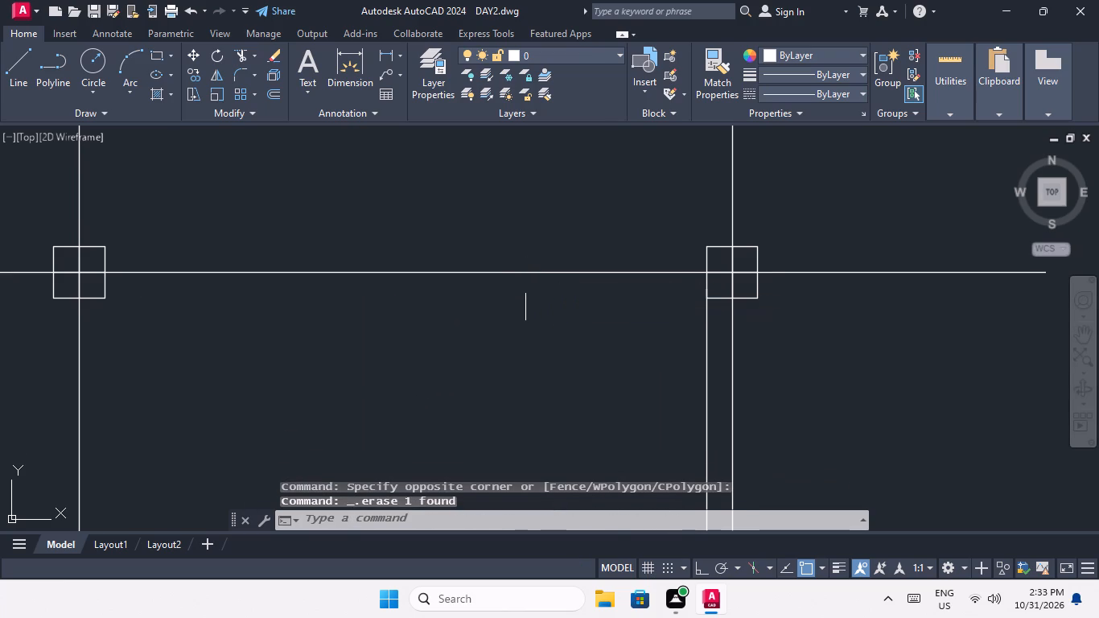
Erase the two horizontal partition outlines in the right unit's last span, below the eighth horizontal centre line.
scroll(525, 288, down, 2)
scroll(530, 346, up, 2)
drag(535, 345, 525, 323)
click(508, 283)
key(Delete)
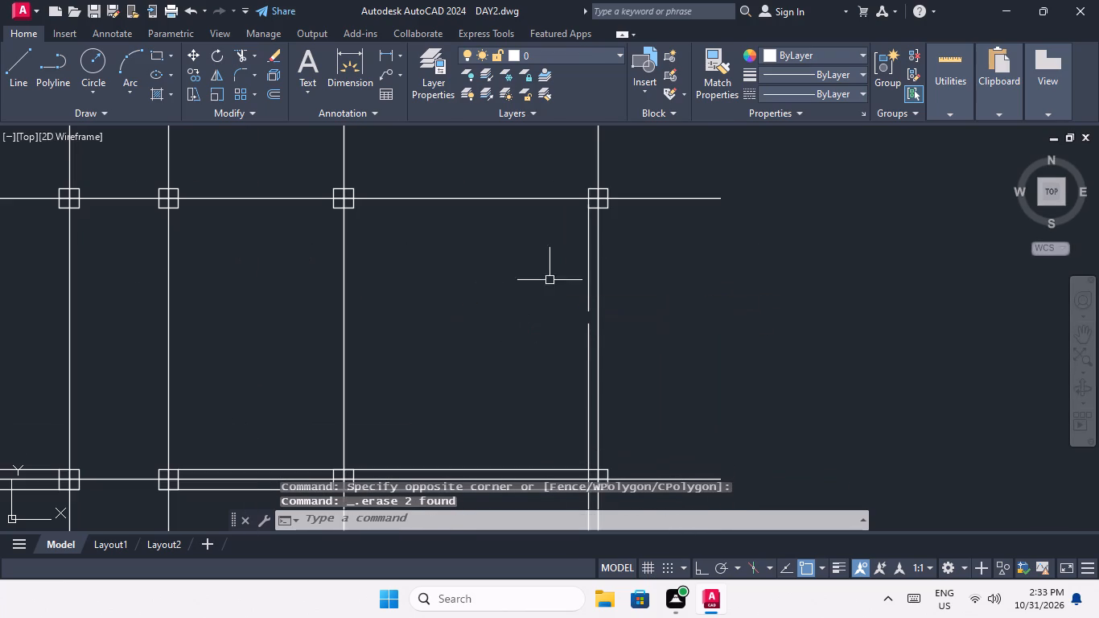
Erase the two vertical outline segments beside the right unit's third vertical centre line, between the eighth and ninth horizontal centre lines.
scroll(591, 250, up, 4)
drag(599, 253, 551, 306)
click(549, 307)
key(Delete)
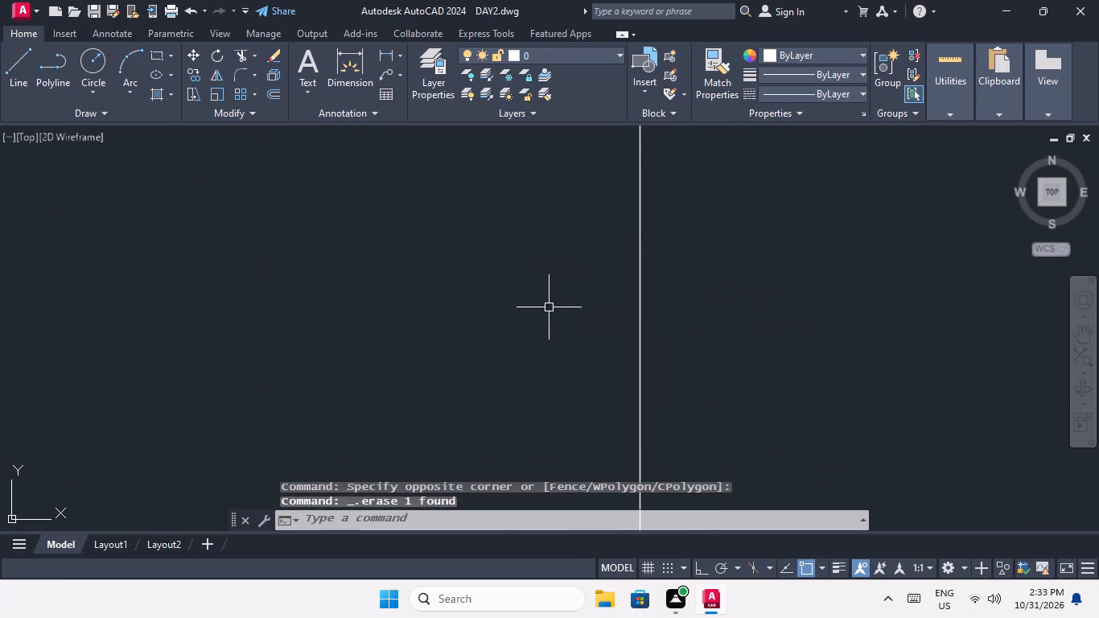
scroll(519, 271, down, 5)
scroll(525, 345, up, 2)
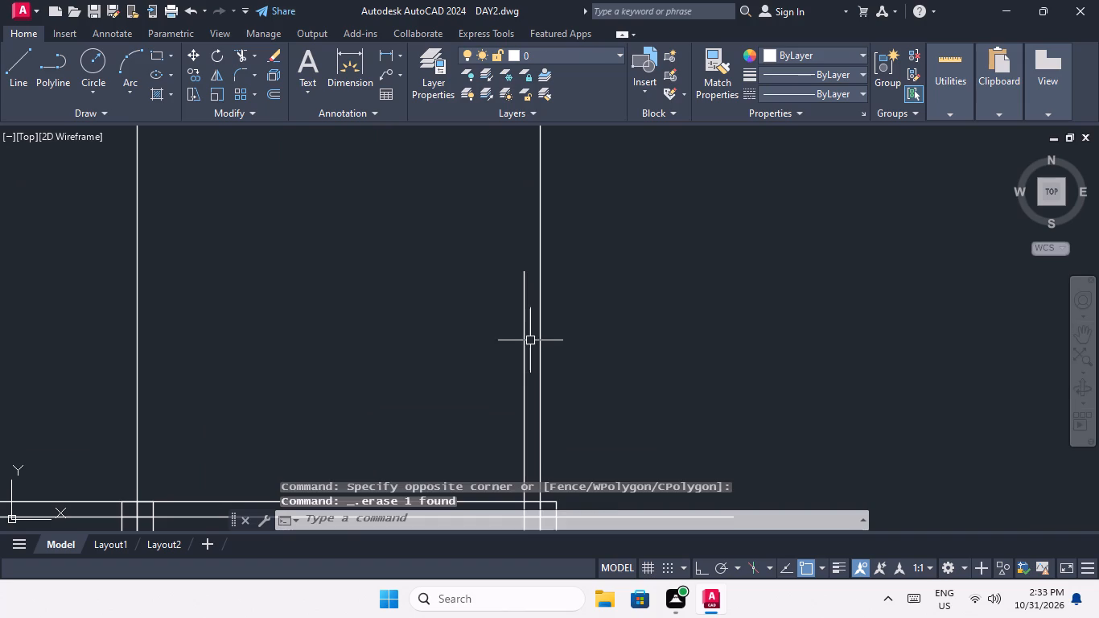
drag(530, 340, 488, 370)
click(488, 370)
key(Delete)
Erase the left unit's upper and lower wall outlines along the ninth horizontal centre line.
scroll(293, 229, down, 3)
middle_click(338, 226)
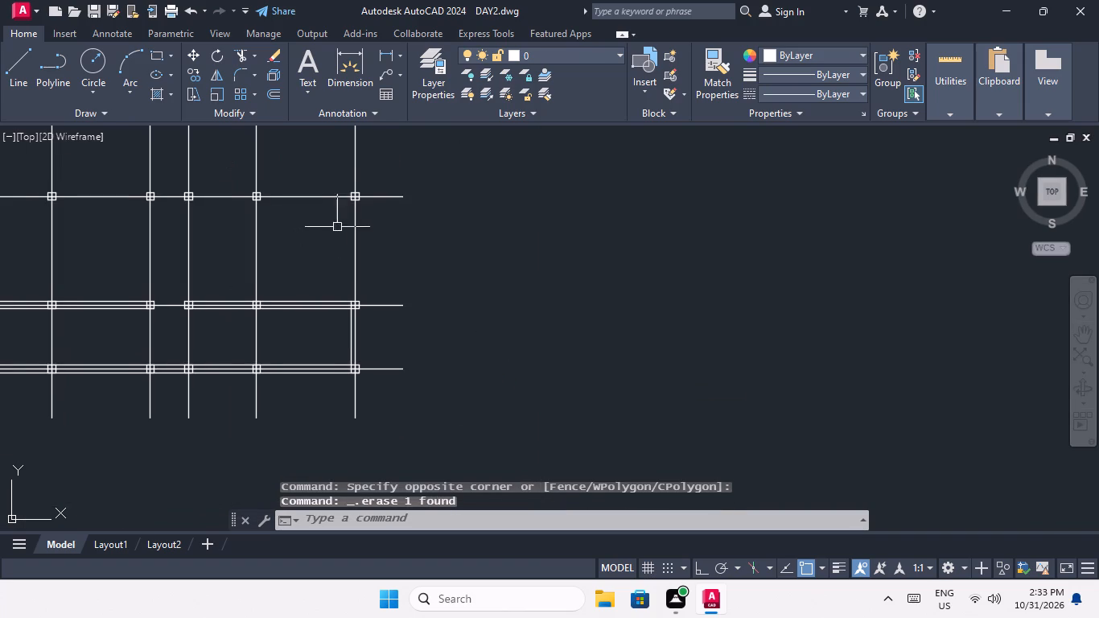
middle_drag(325, 229, 410, 233)
middle_drag(230, 303, 518, 251)
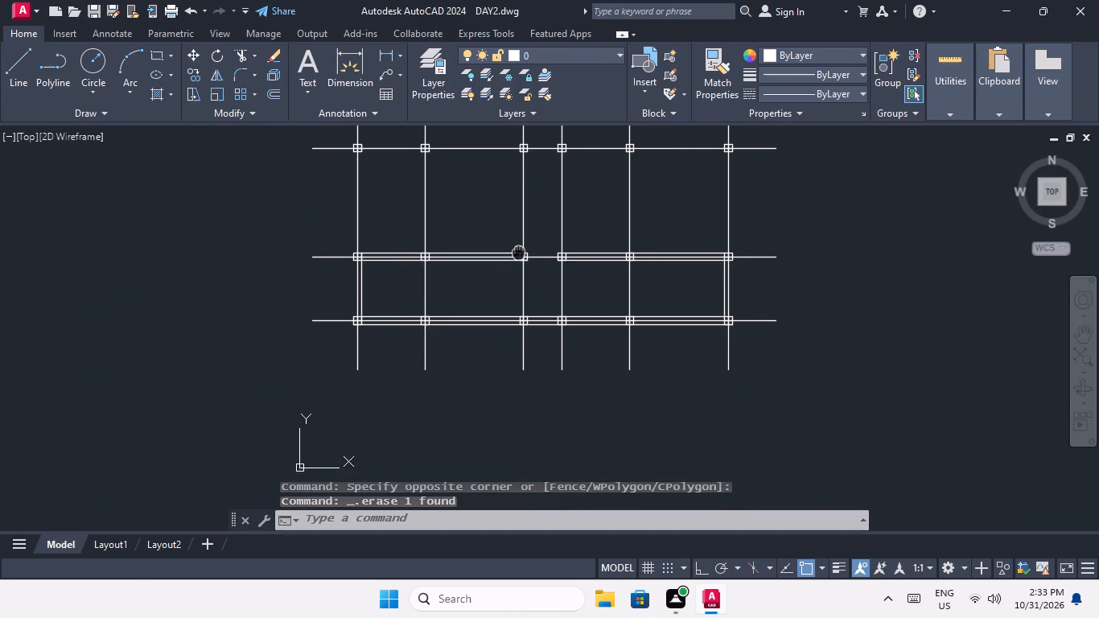
middle_drag(518, 251, 517, 252)
scroll(388, 244, up, 5)
drag(395, 358, 397, 356)
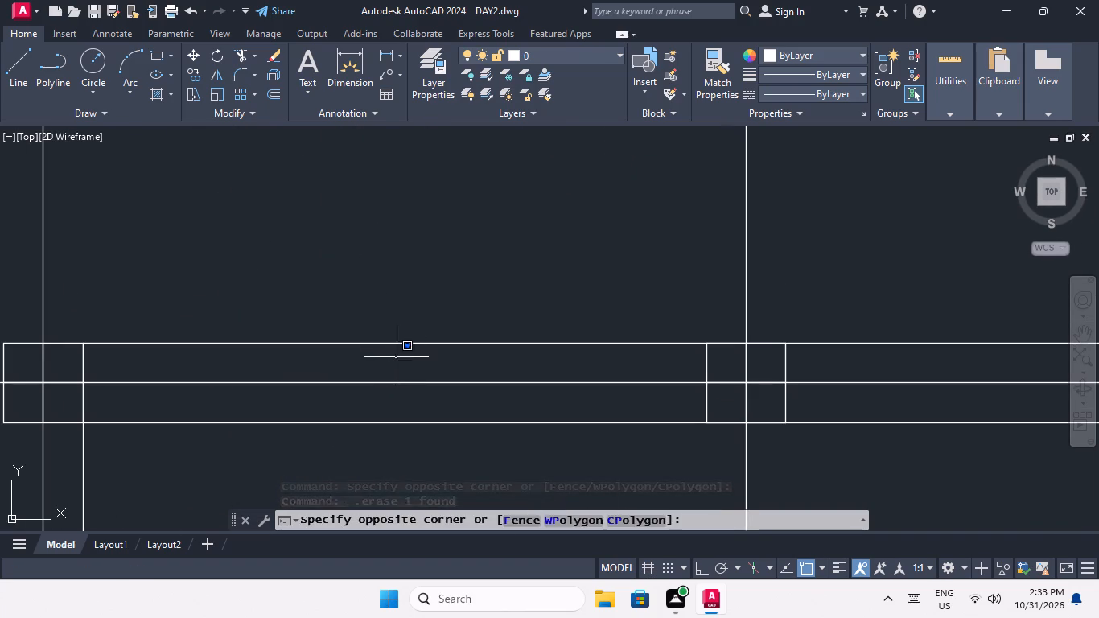
drag(397, 356, 393, 348)
click(376, 299)
key(Delete)
scroll(397, 249, down, 3)
scroll(419, 282, up, 2)
click(422, 336)
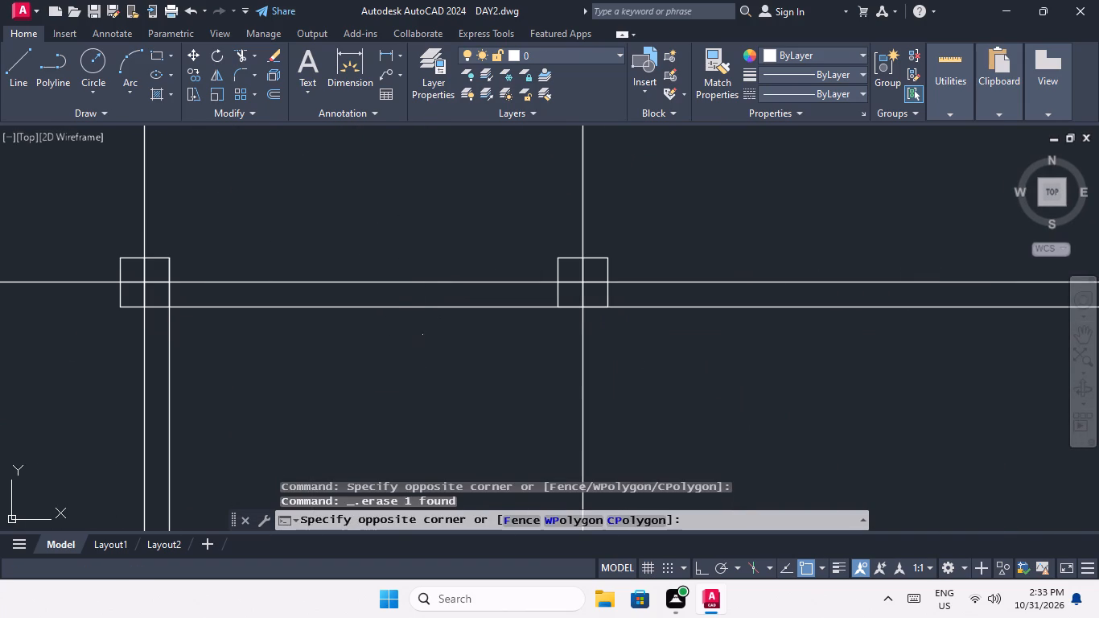
click(395, 291)
key(Delete)
Erase the right unit's upper and lower wall outlines along the ninth horizontal centre line.
scroll(395, 291, down, 3)
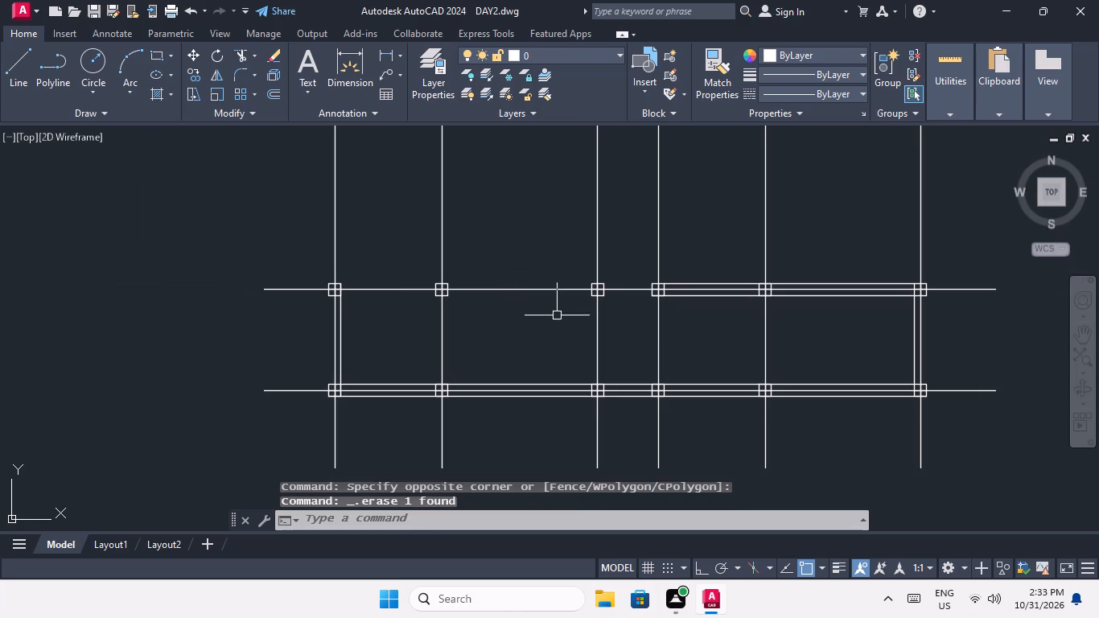
middle_drag(557, 315, 261, 344)
scroll(443, 315, up, 3)
drag(434, 315, 430, 310)
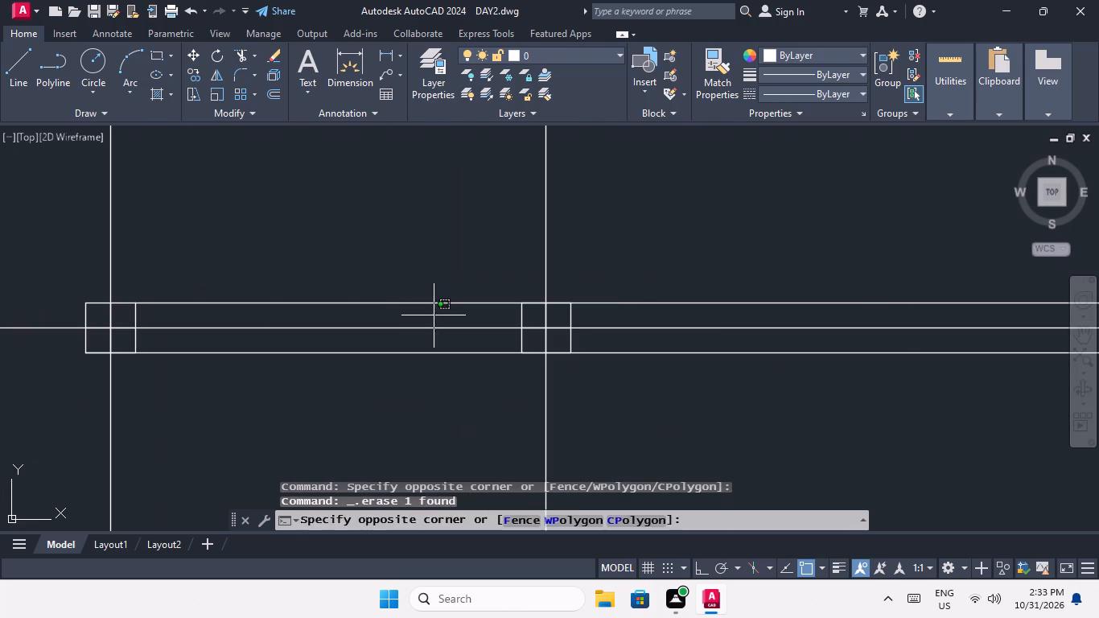
drag(430, 310, 426, 305)
click(408, 275)
key(Delete)
drag(427, 392, 426, 380)
click(407, 347)
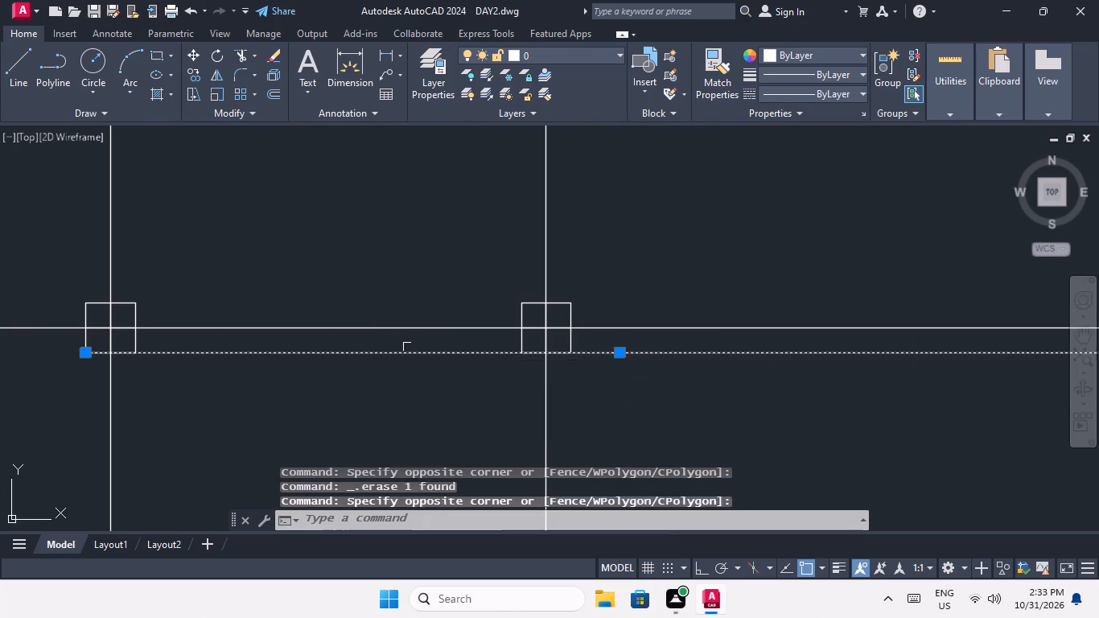
key(Delete)
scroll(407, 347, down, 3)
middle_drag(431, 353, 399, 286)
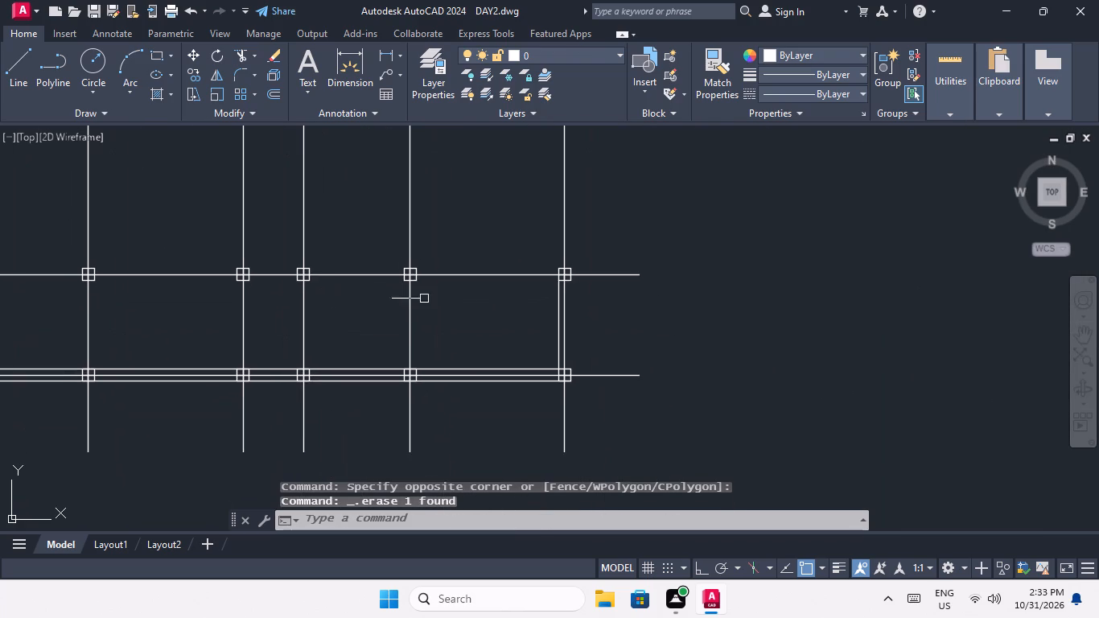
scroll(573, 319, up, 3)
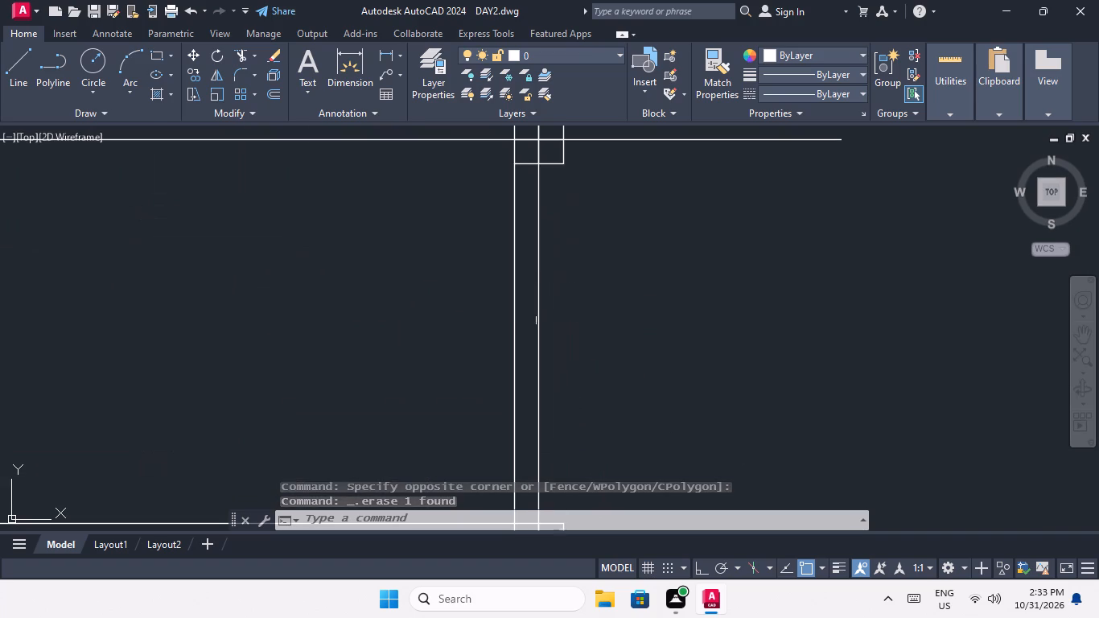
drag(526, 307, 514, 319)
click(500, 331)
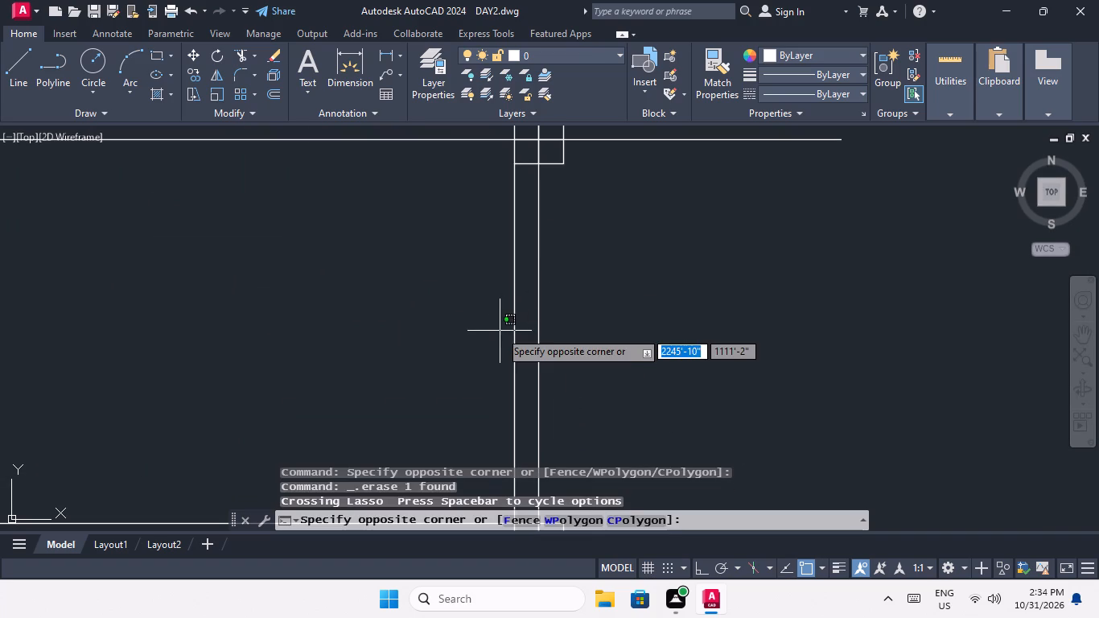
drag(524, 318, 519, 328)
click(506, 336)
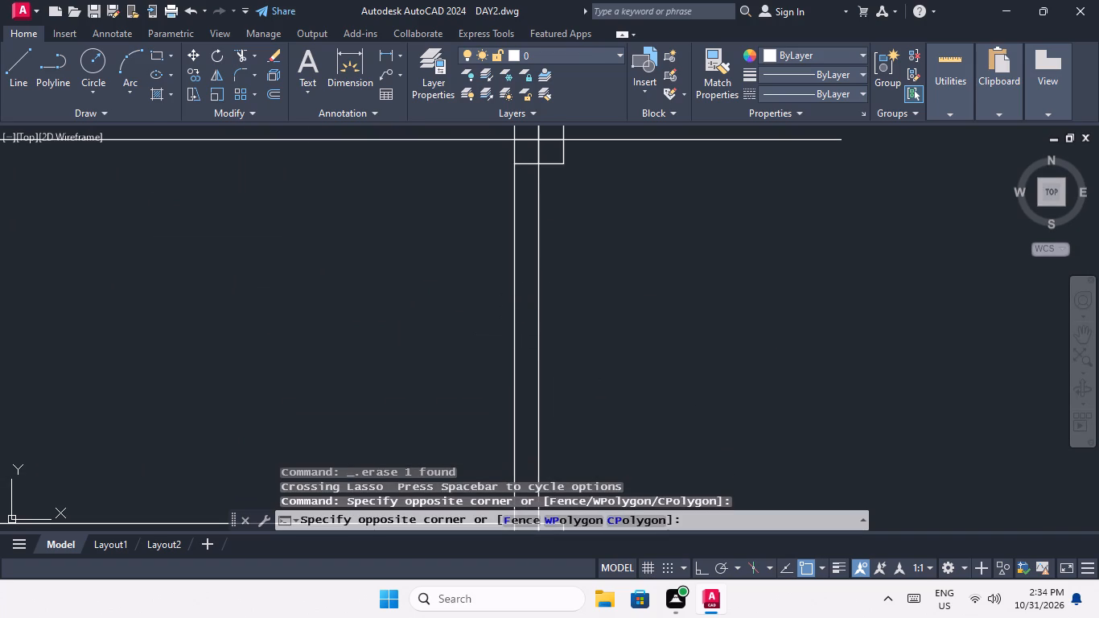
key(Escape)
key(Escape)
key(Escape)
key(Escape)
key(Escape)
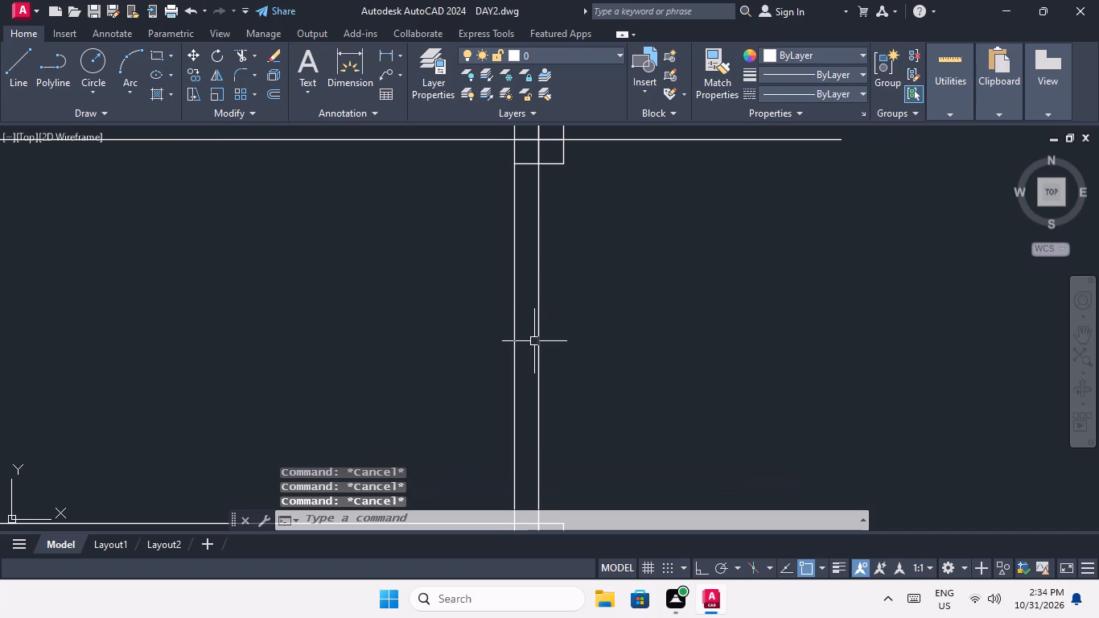
Erase the vertical outlines beside the last and first vertical centre lines, between the ninth and tenth horizontal centre lines.
drag(524, 348, 506, 365)
click(499, 369)
key(Delete)
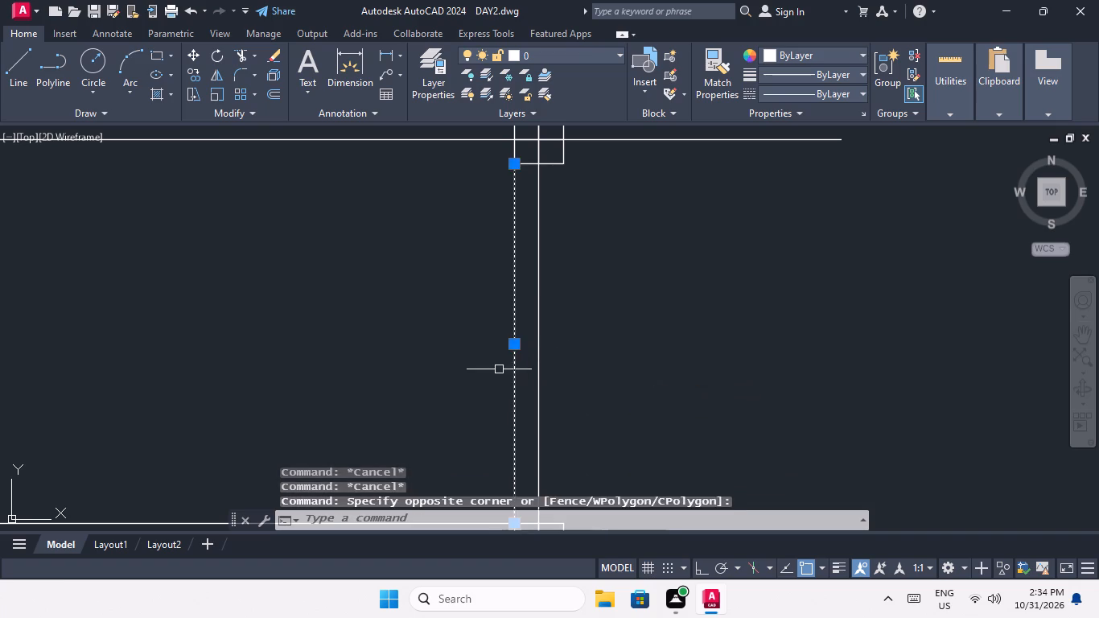
scroll(489, 352, down, 4)
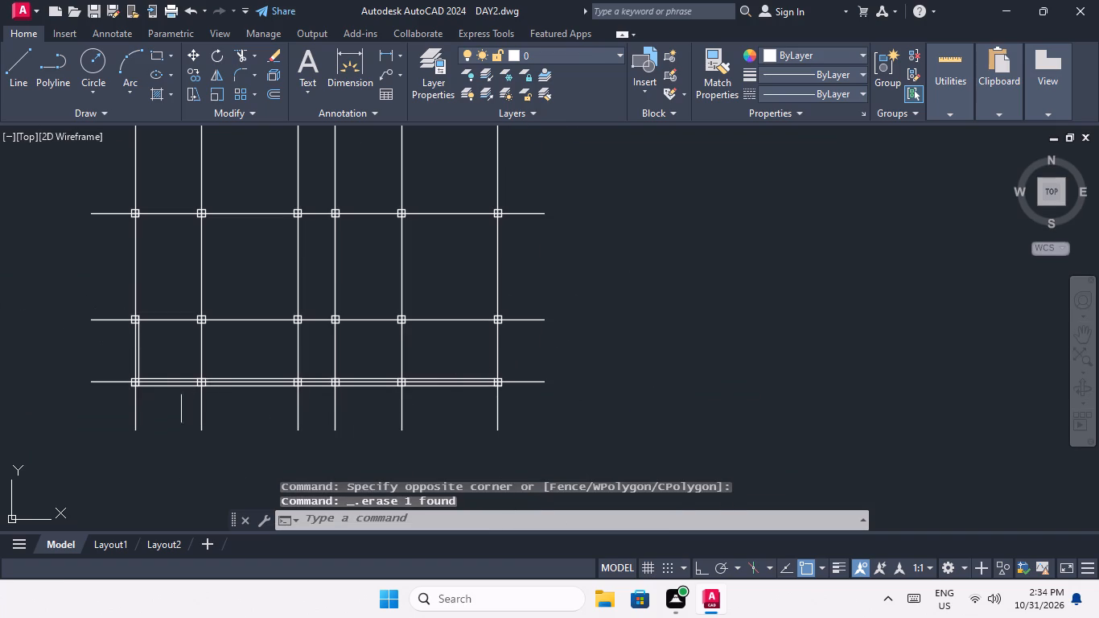
scroll(147, 370, up, 4)
drag(144, 325, 128, 340)
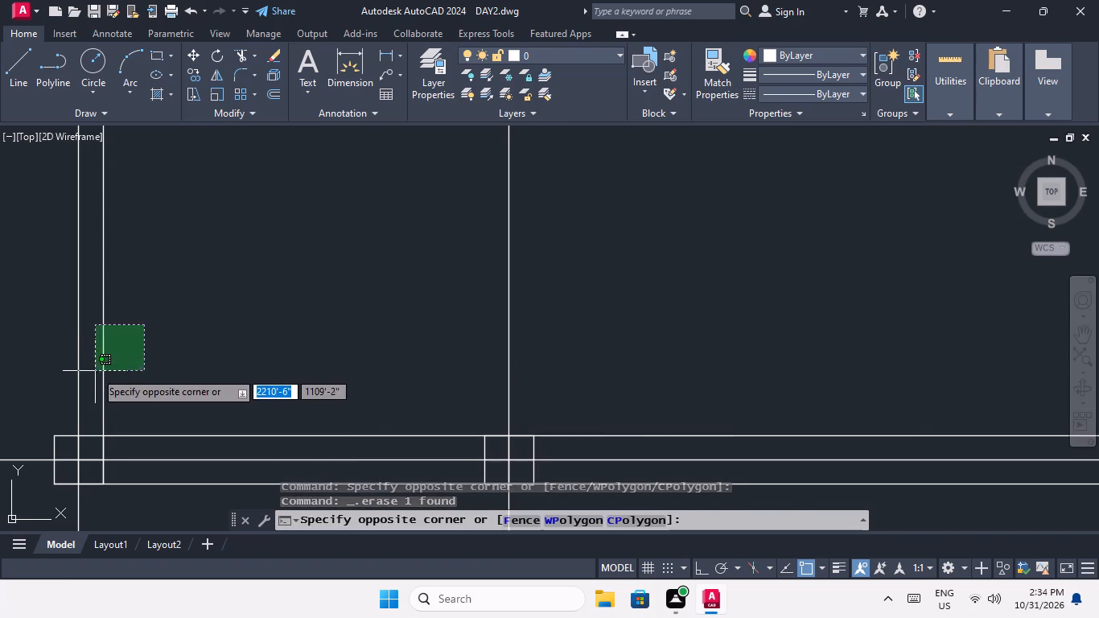
click(95, 371)
key(Delete)
Erase the upper and lower wall outlines running along the tenth horizontal centre line.
drag(227, 453, 220, 424)
click(207, 393)
key(Delete)
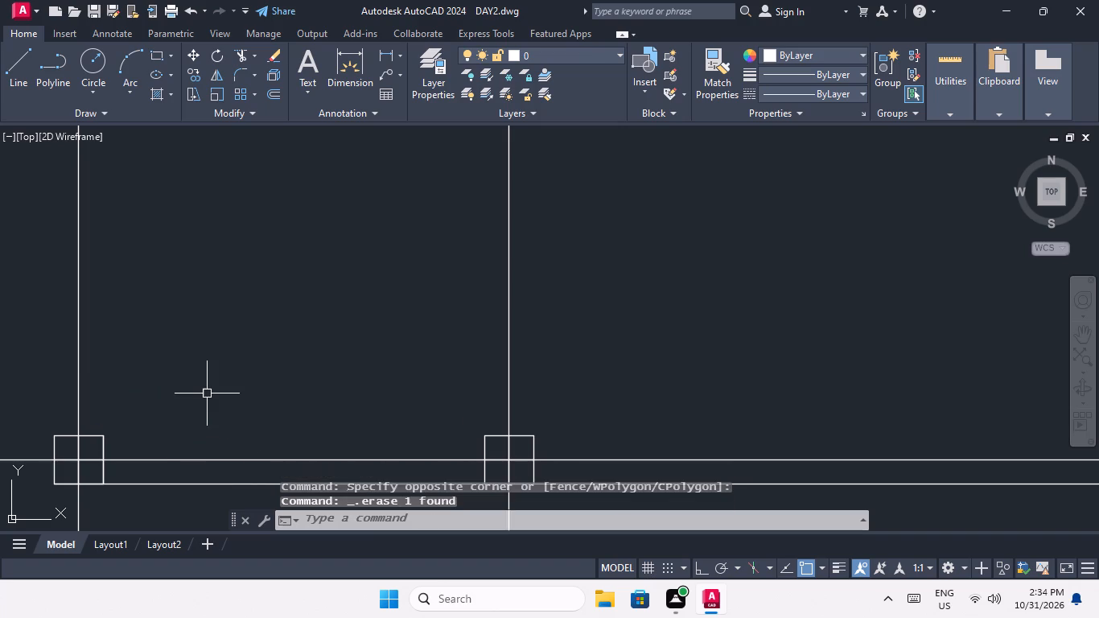
middle_drag(225, 391, 187, 270)
scroll(196, 356, up, 2)
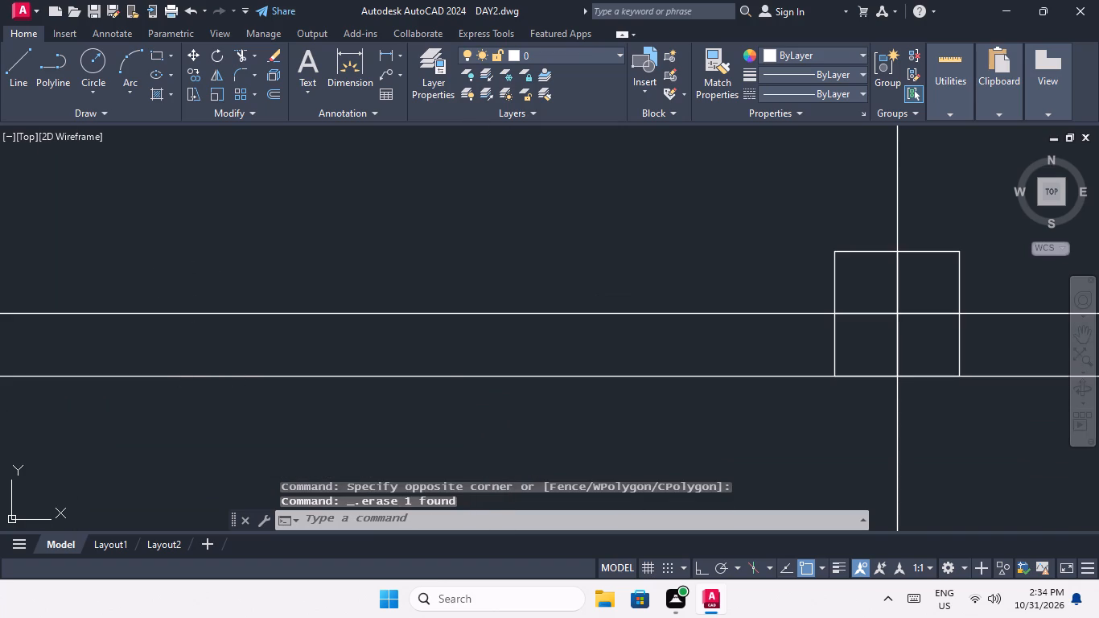
drag(232, 418, 217, 393)
click(200, 361)
key(Delete)
scroll(204, 356, down, 4)
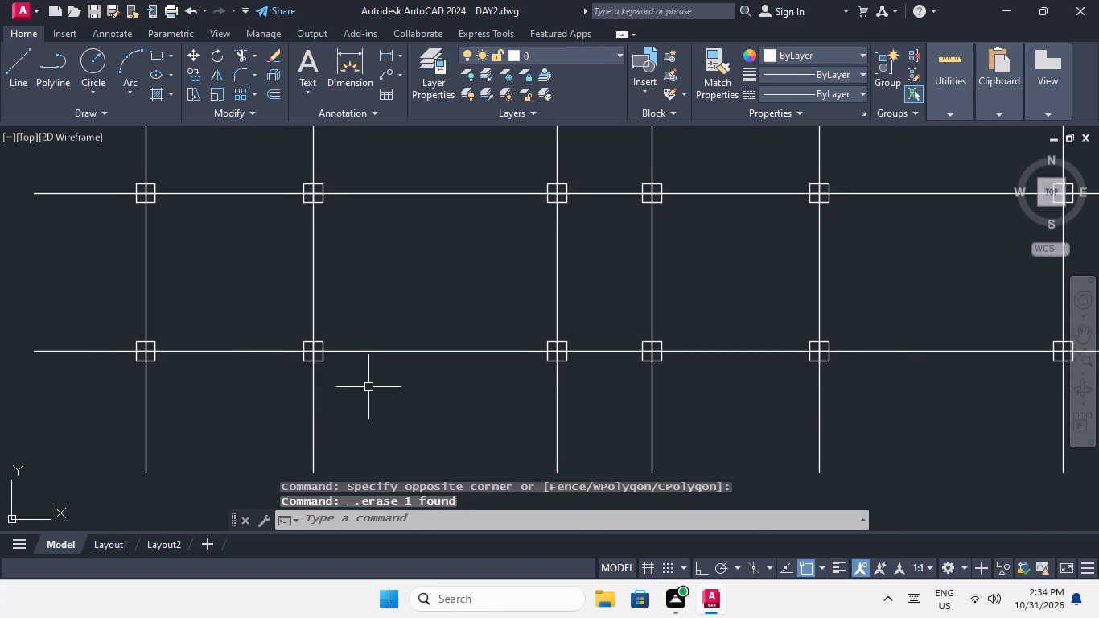
Examine the column and centre-line grid from the tenth row upward for leftover wall outlines.
middle_drag(370, 387, 348, 381)
scroll(353, 366, down, 1)
middle_drag(356, 367, 261, 383)
scroll(314, 377, down, 1)
scroll(303, 272, down, 1)
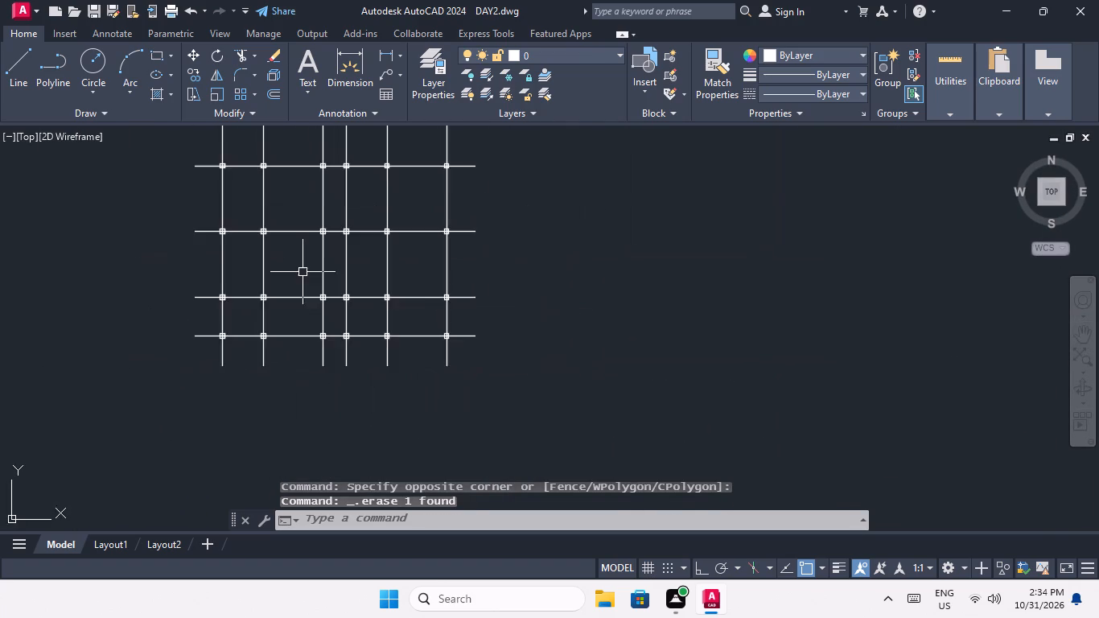
middle_drag(303, 274, 272, 339)
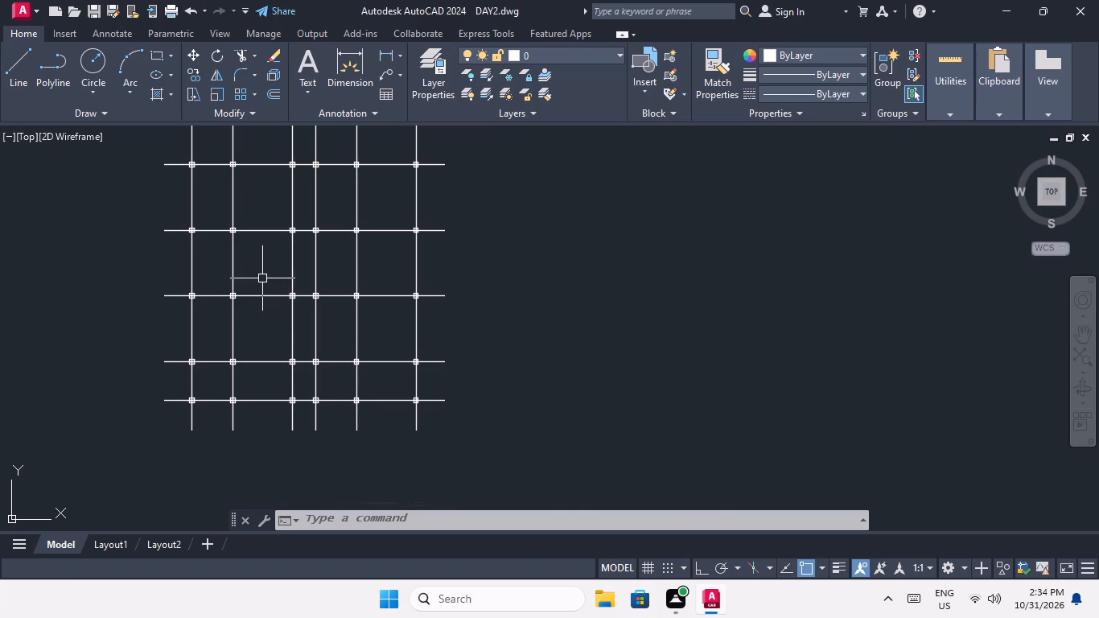
middle_drag(262, 274, 266, 379)
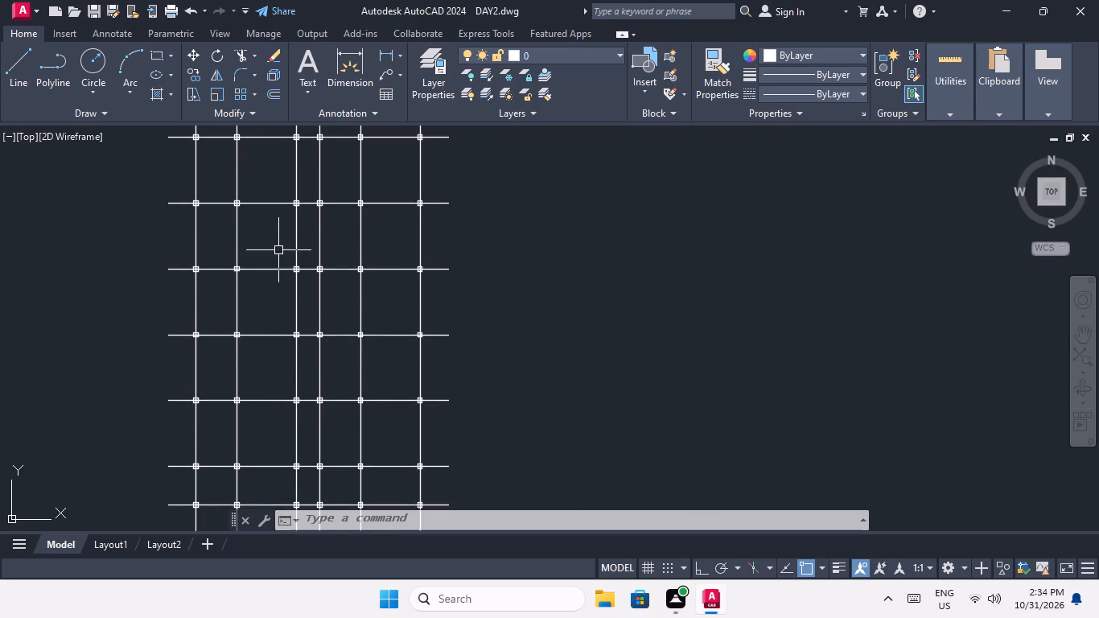
middle_drag(280, 257, 293, 350)
middle_drag(291, 389, 286, 465)
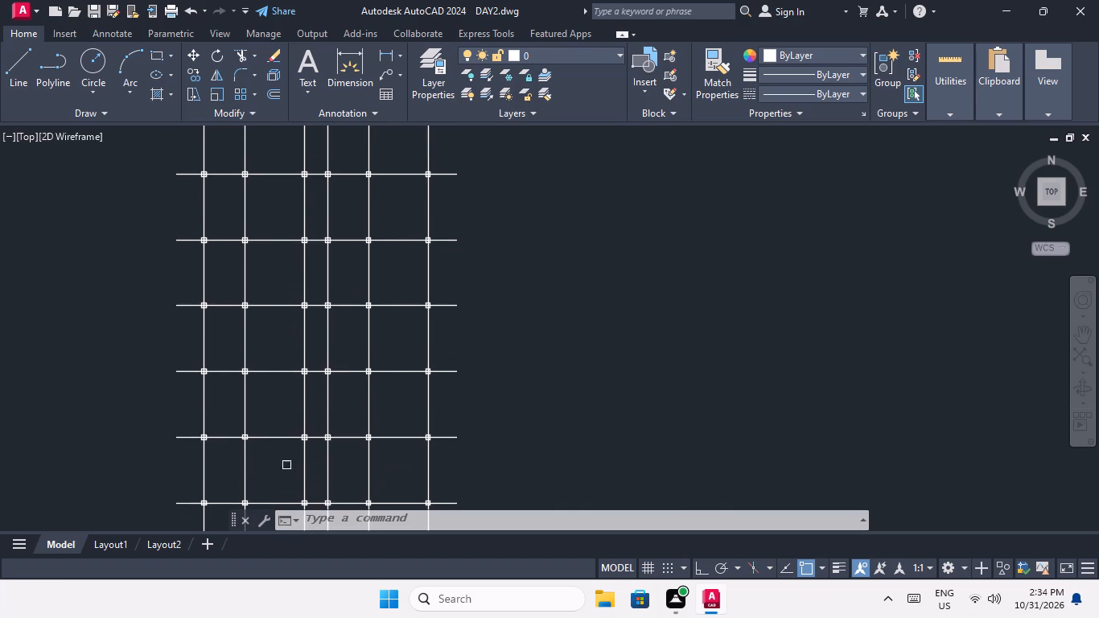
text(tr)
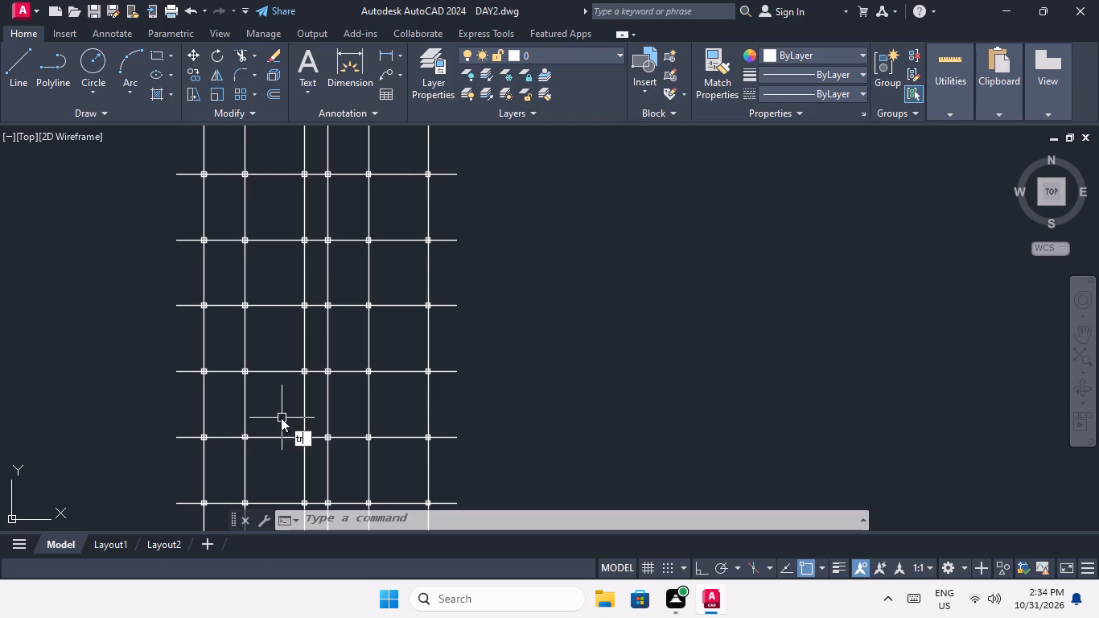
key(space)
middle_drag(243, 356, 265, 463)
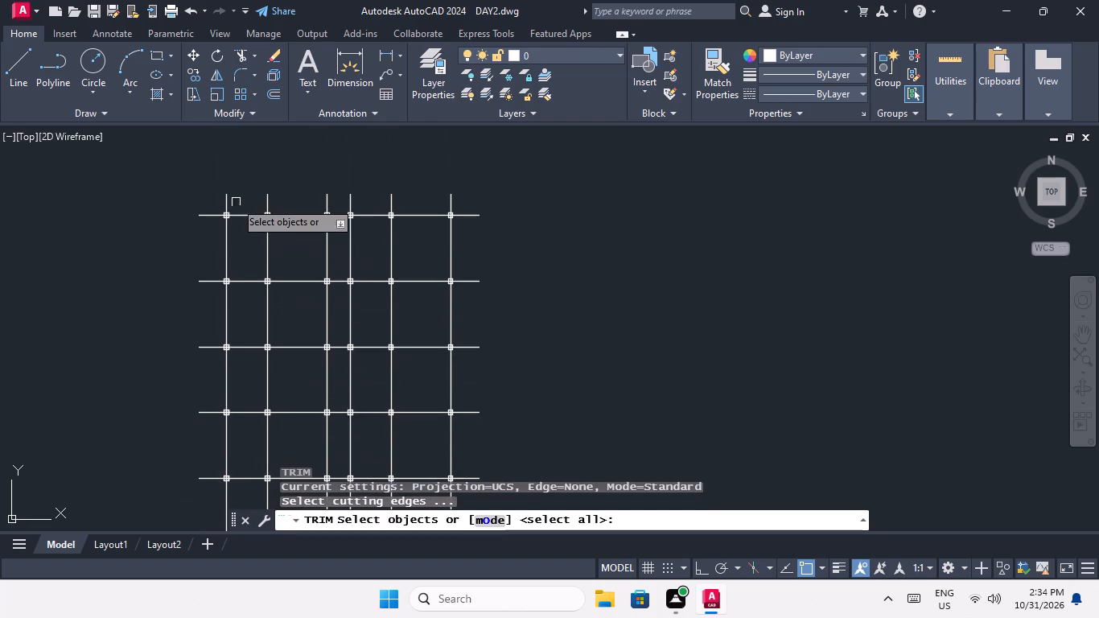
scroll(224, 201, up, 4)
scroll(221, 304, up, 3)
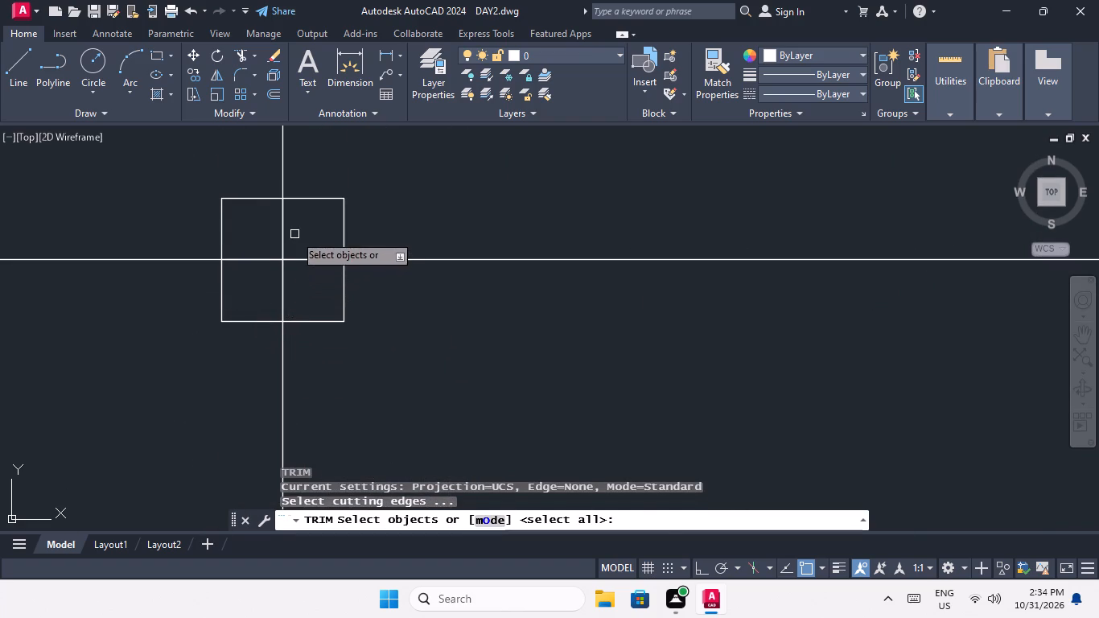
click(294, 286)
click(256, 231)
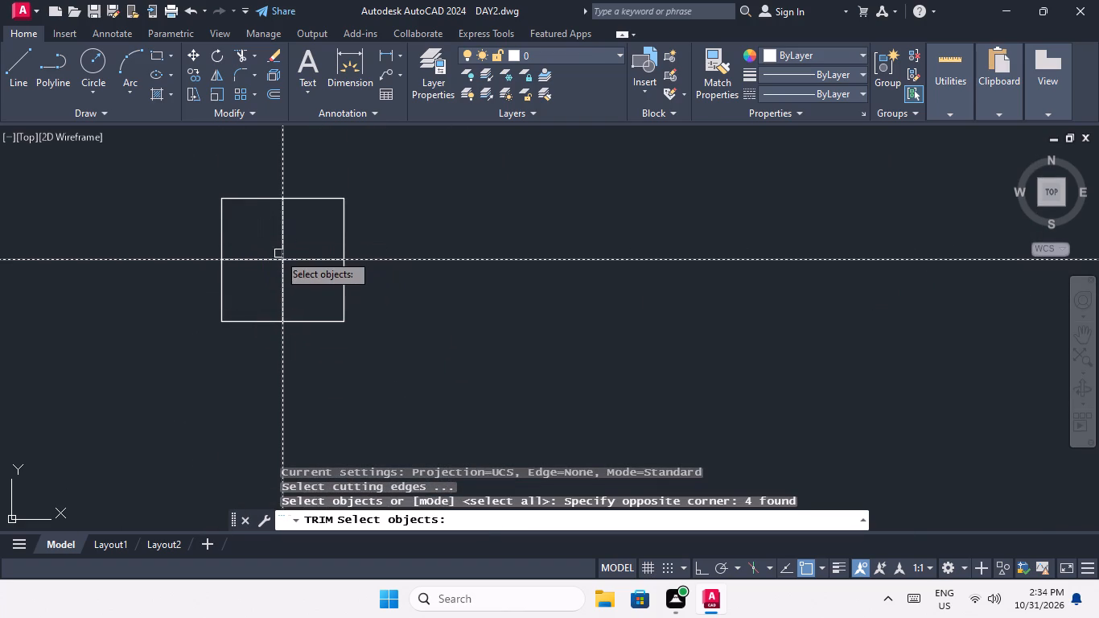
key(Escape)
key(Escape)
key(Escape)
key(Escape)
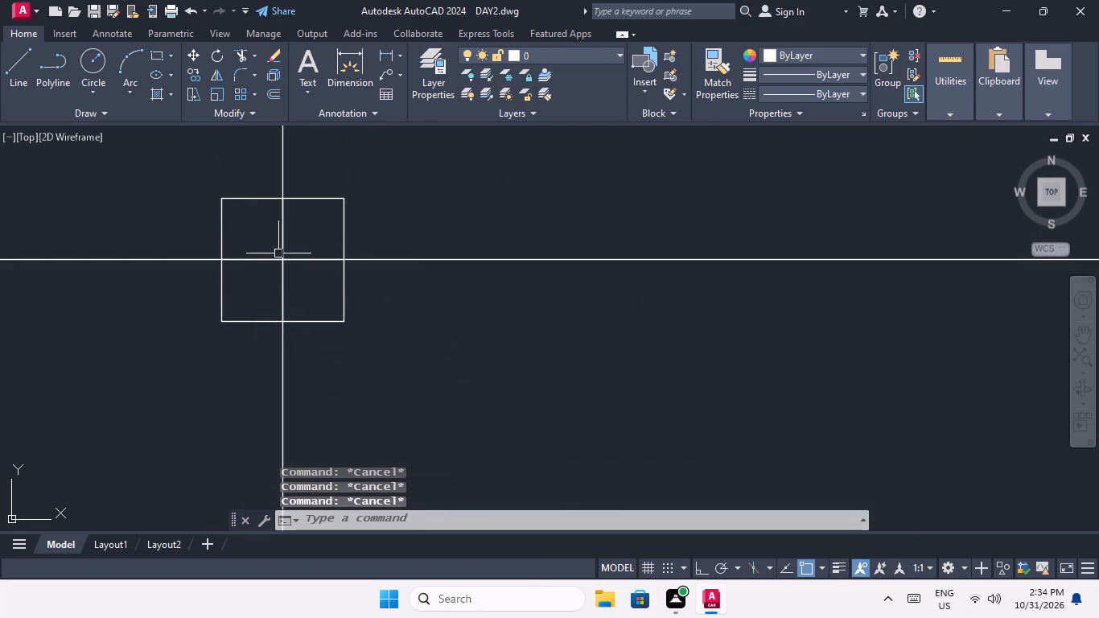
Trim the left and lower centre-line segments inside the first square column of the top row, using all objects as cutting edges.
text(tr)
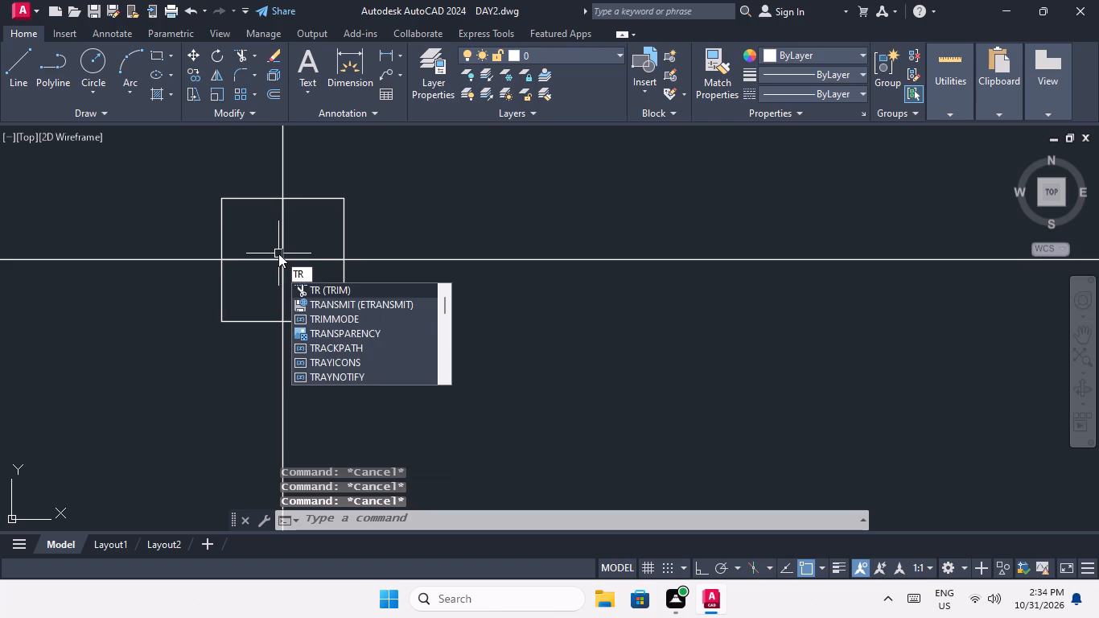
key(space)
key(space)
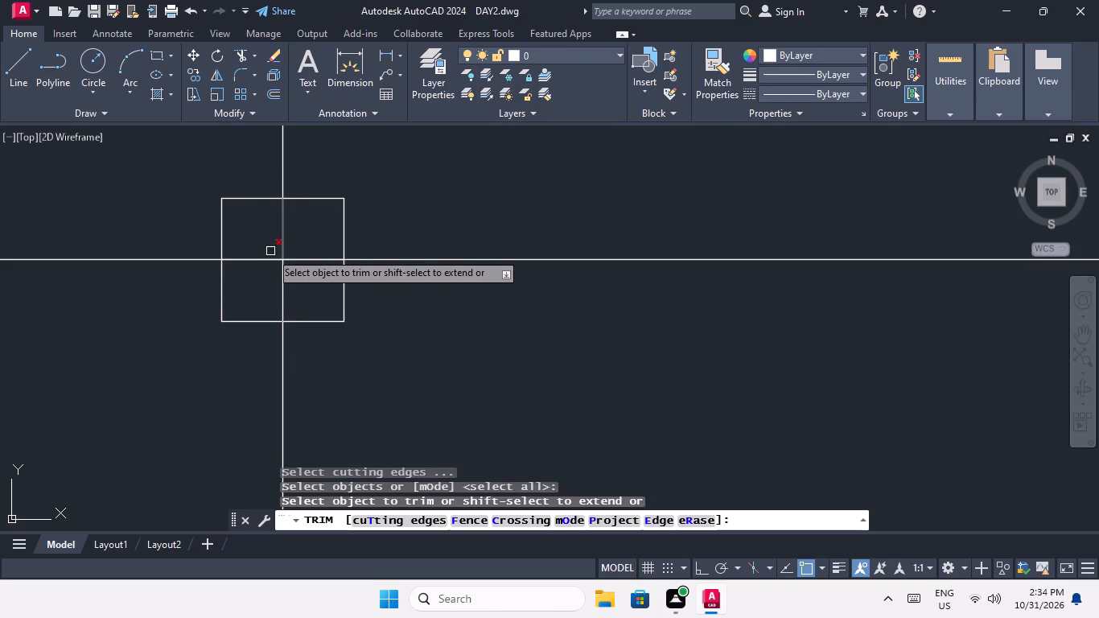
click(310, 277)
click(262, 241)
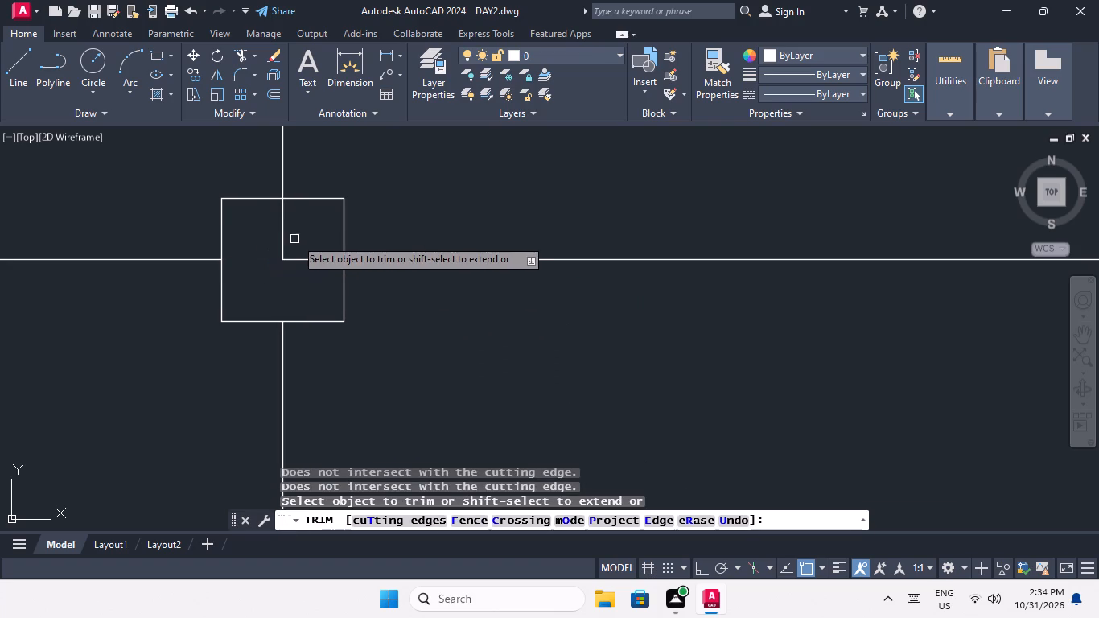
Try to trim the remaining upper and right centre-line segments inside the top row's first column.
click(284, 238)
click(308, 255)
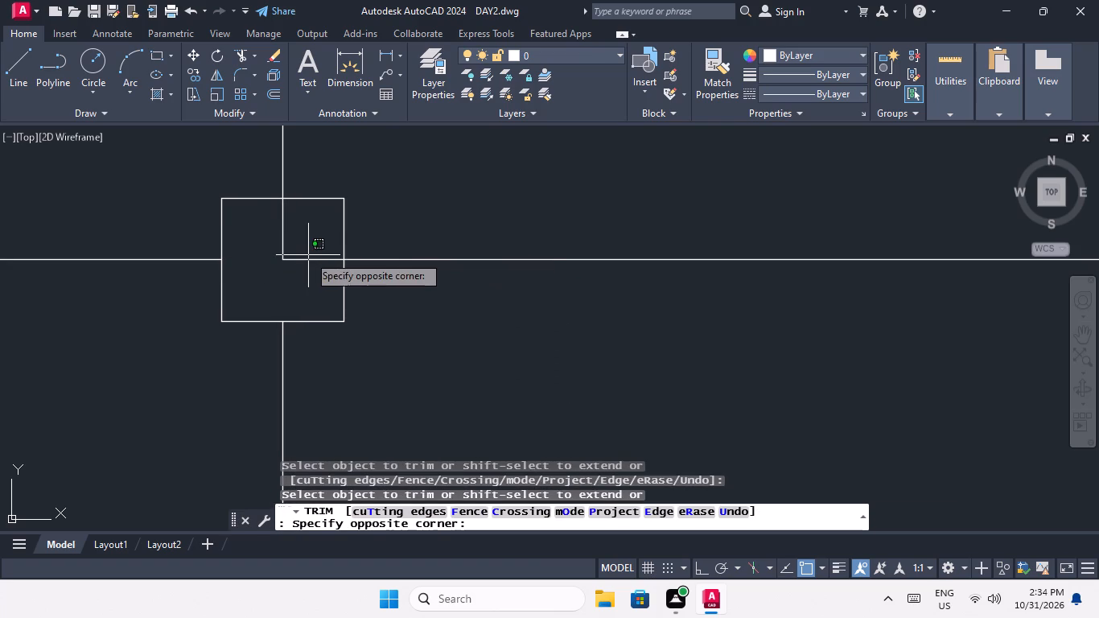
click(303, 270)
Trim the left and lower centre-line segments inside the second and third square columns of the top row.
scroll(306, 263, down, 3)
middle_drag(413, 274, 364, 301)
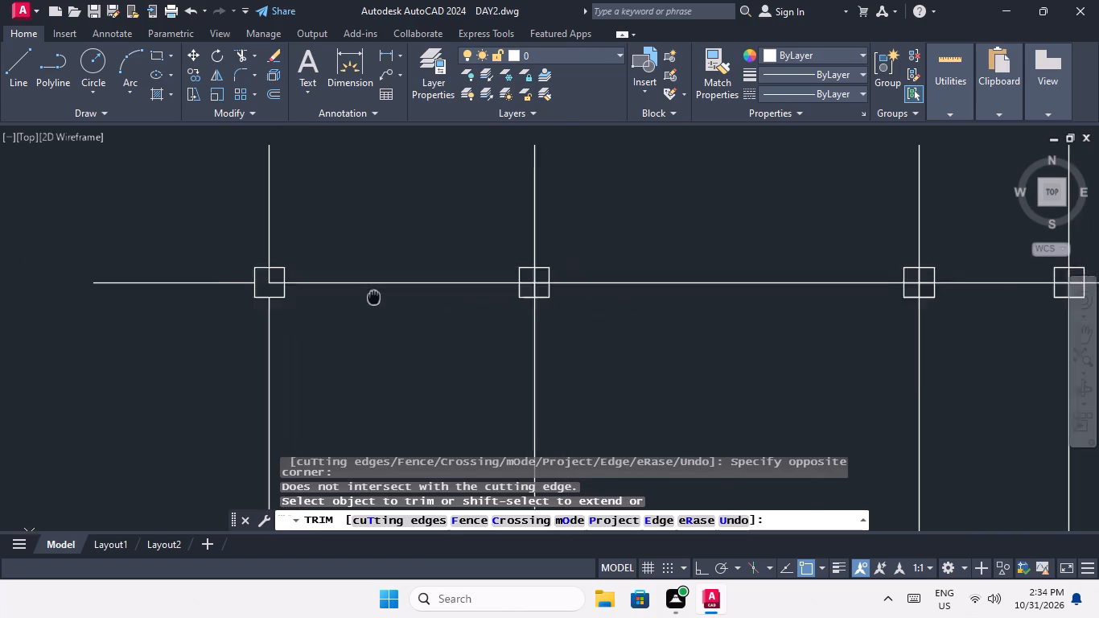
middle_drag(364, 301, 264, 315)
scroll(400, 309, up, 4)
drag(536, 335, 504, 311)
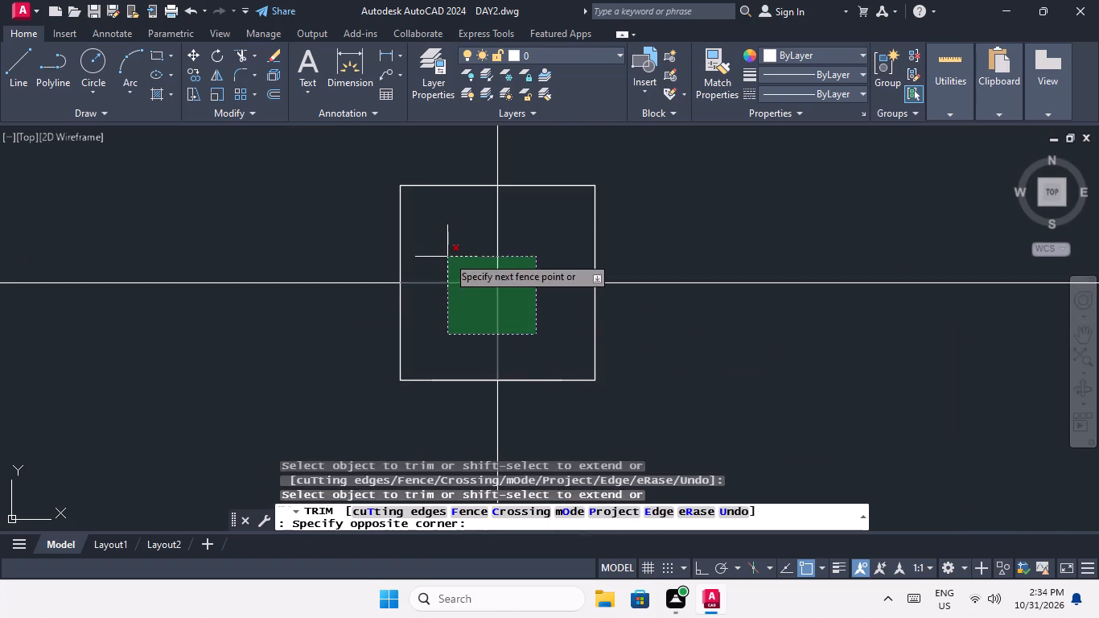
click(447, 253)
scroll(494, 288, down, 4)
middle_drag(550, 332, 261, 344)
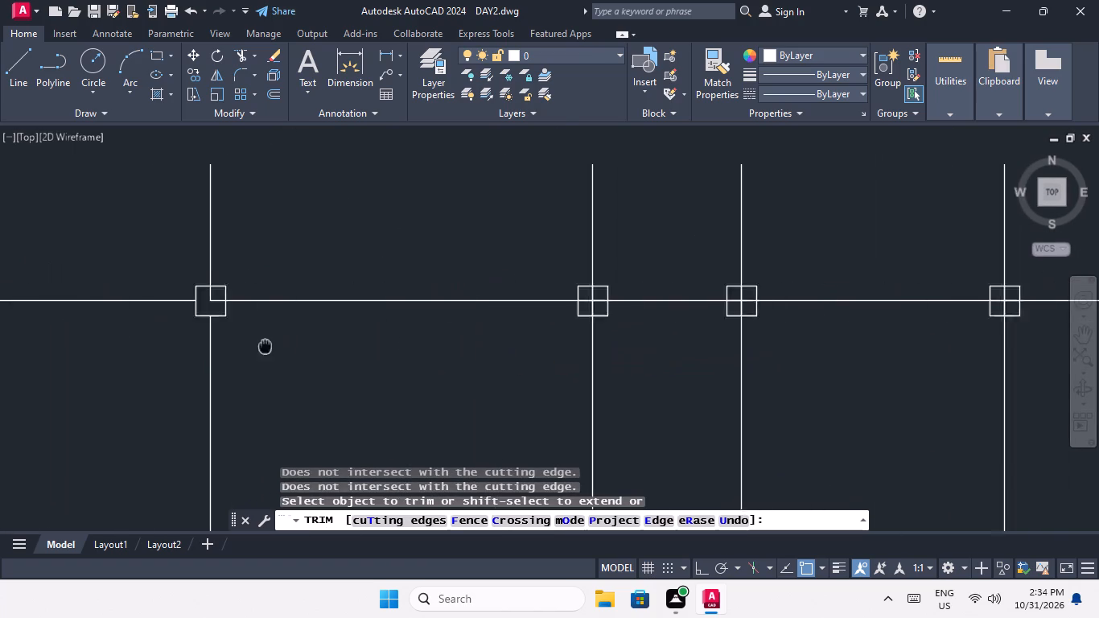
middle_drag(261, 344, 243, 346)
scroll(573, 297, up, 4)
drag(591, 356, 577, 345)
click(522, 285)
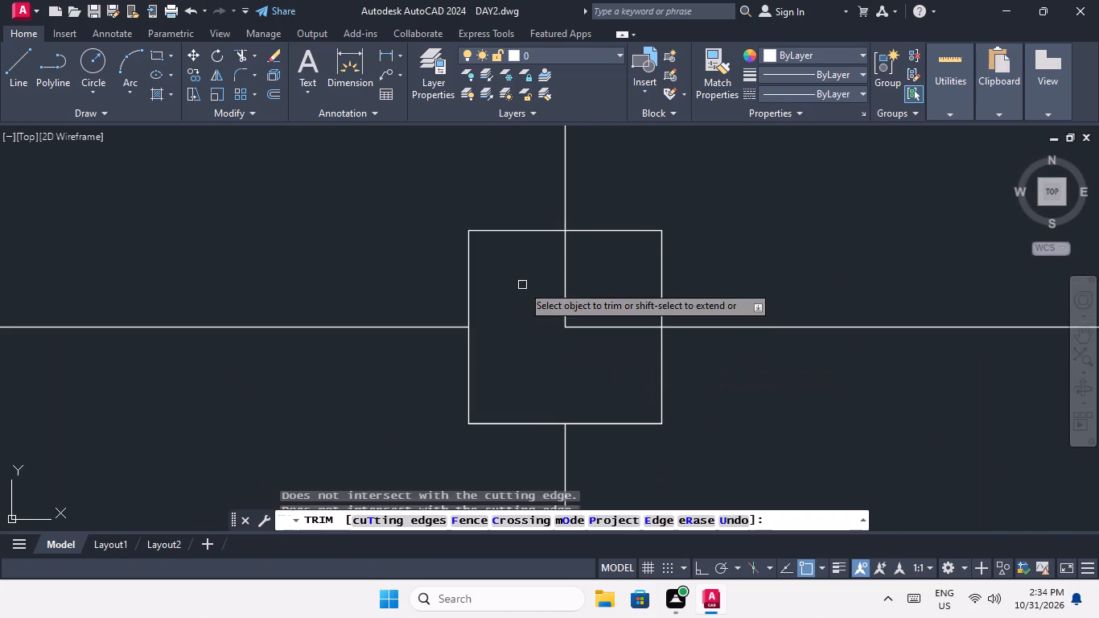
Trim the left and lower centre-line segments inside the fourth and fifth square columns of the top row.
scroll(525, 287, down, 5)
middle_drag(591, 341, 332, 394)
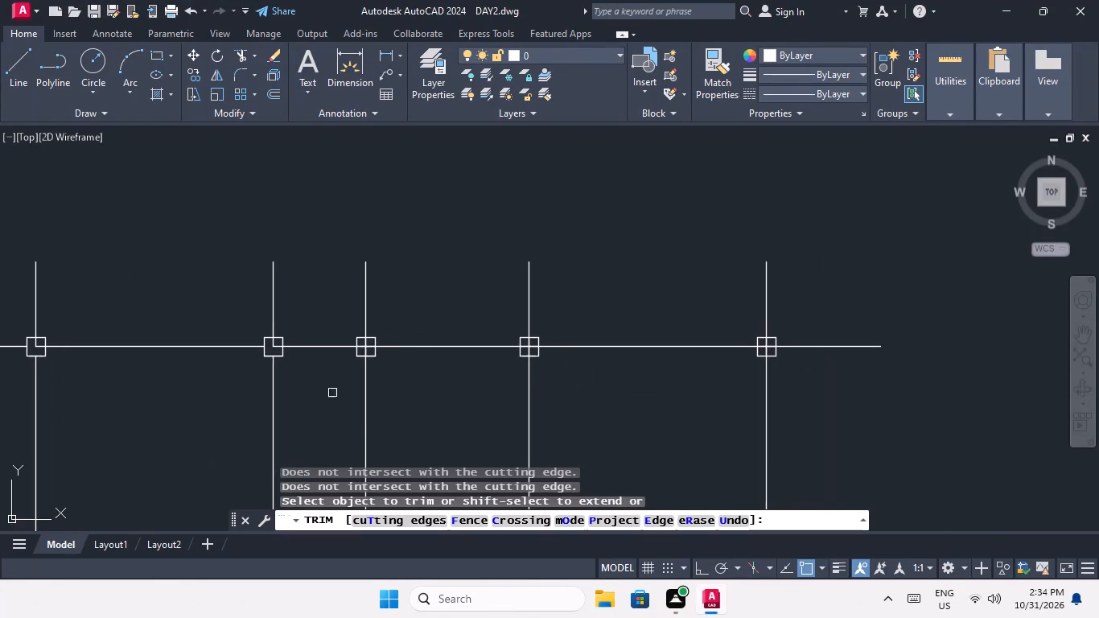
scroll(364, 349, up, 4)
drag(398, 358, 391, 355)
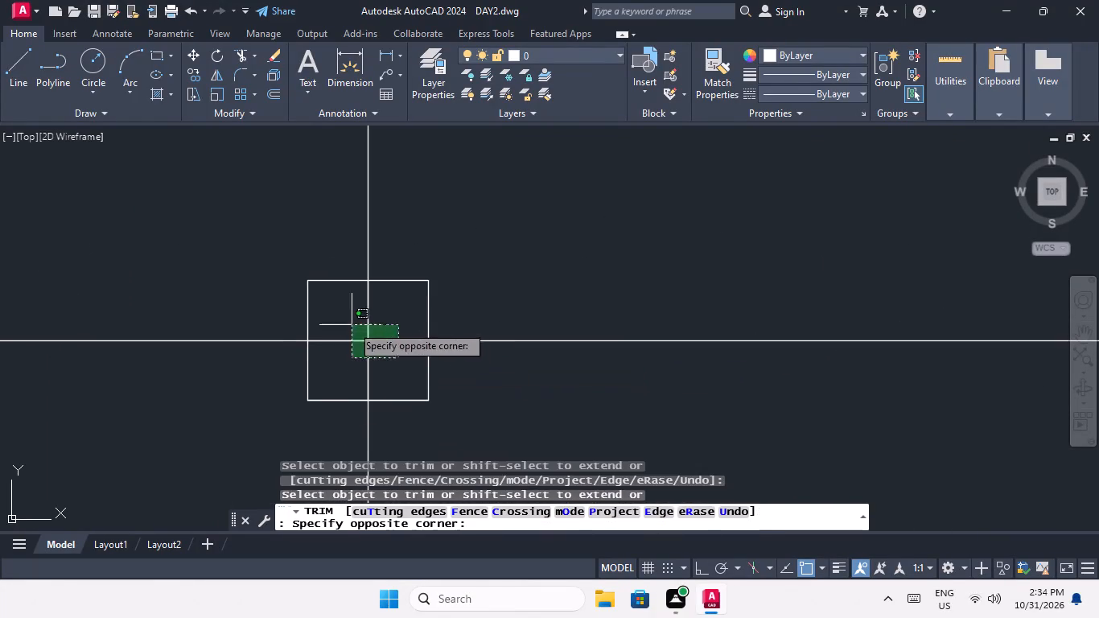
click(350, 323)
scroll(350, 322, down, 3)
middle_drag(437, 373, 209, 413)
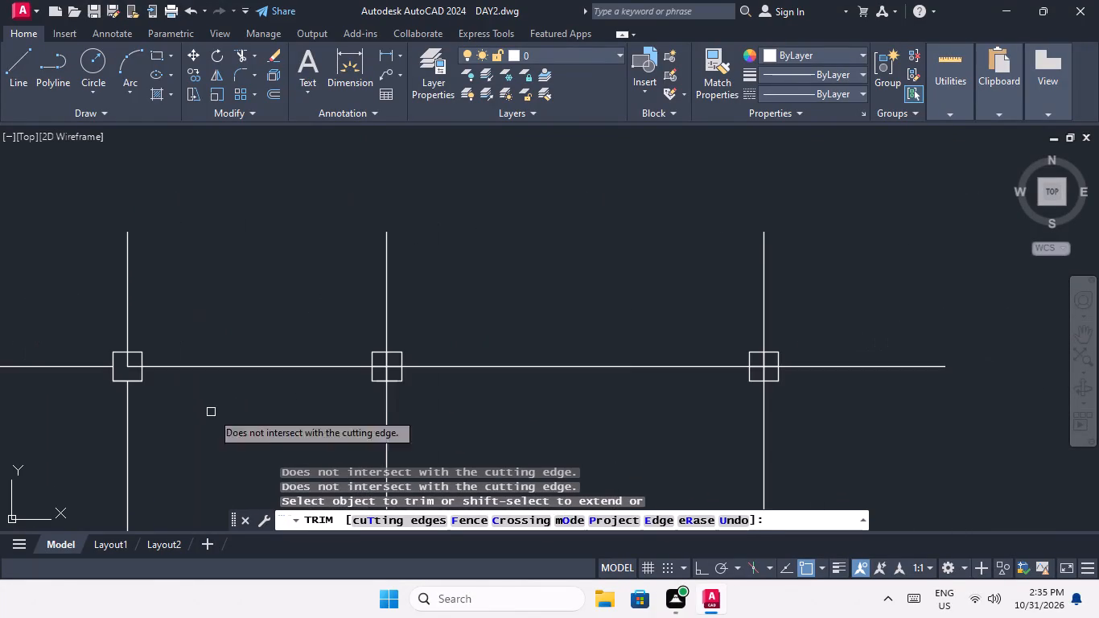
scroll(392, 352, up, 3)
middle_drag(382, 425, 359, 381)
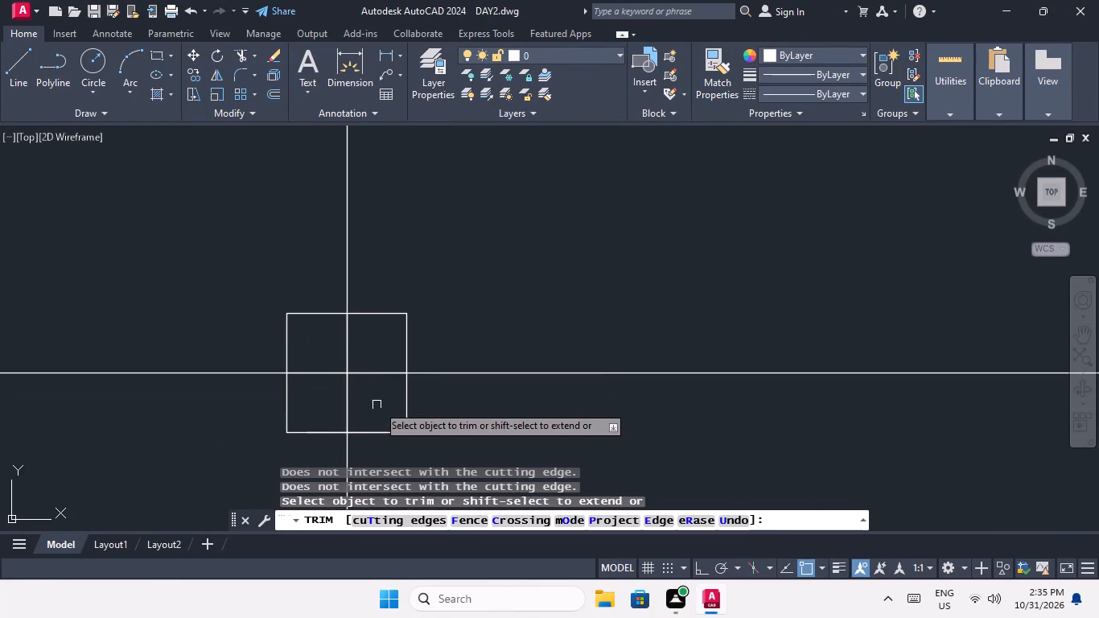
click(377, 405)
click(323, 357)
Trim the left and lower centre-line segments inside the sixth, last square column of the top row.
scroll(328, 356, down, 4)
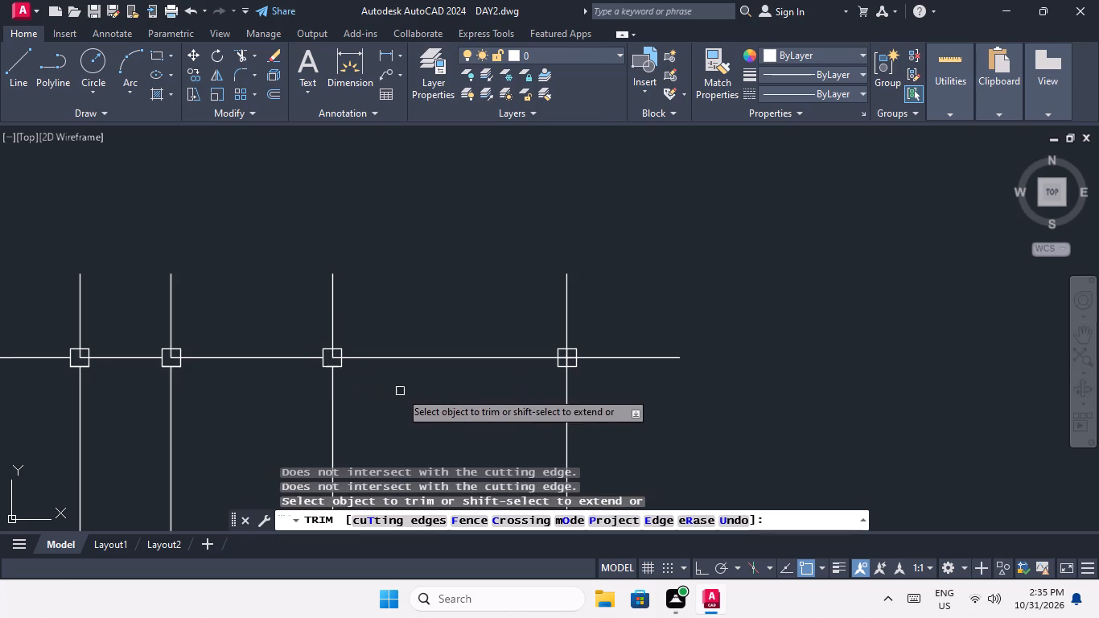
middle_drag(399, 390, 282, 405)
scroll(451, 373, up, 4)
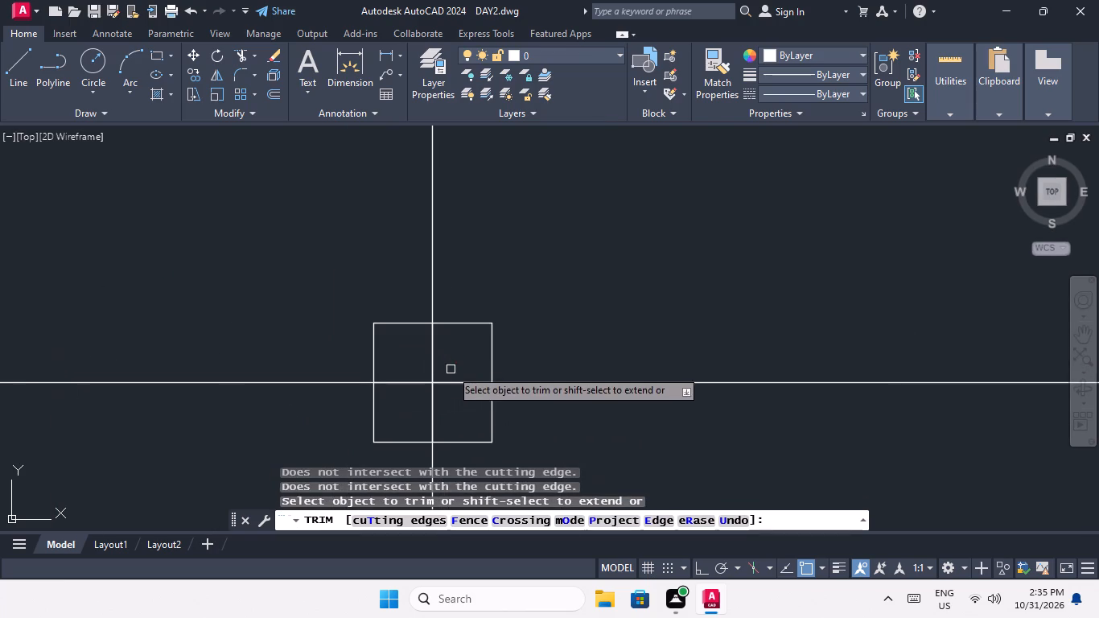
drag(457, 405, 452, 398)
click(419, 365)
Trim the left and lower centre-line segments inside the first and second square columns of the second row from the top.
scroll(427, 352, down, 4)
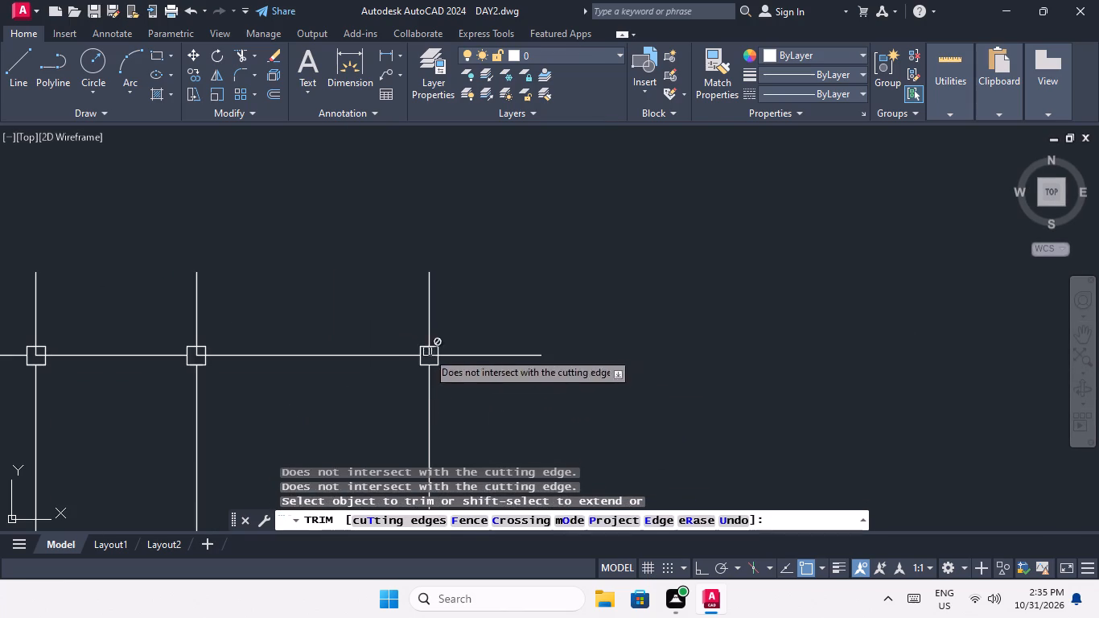
middle_drag(370, 400, 442, 289)
scroll(434, 287, down, 2)
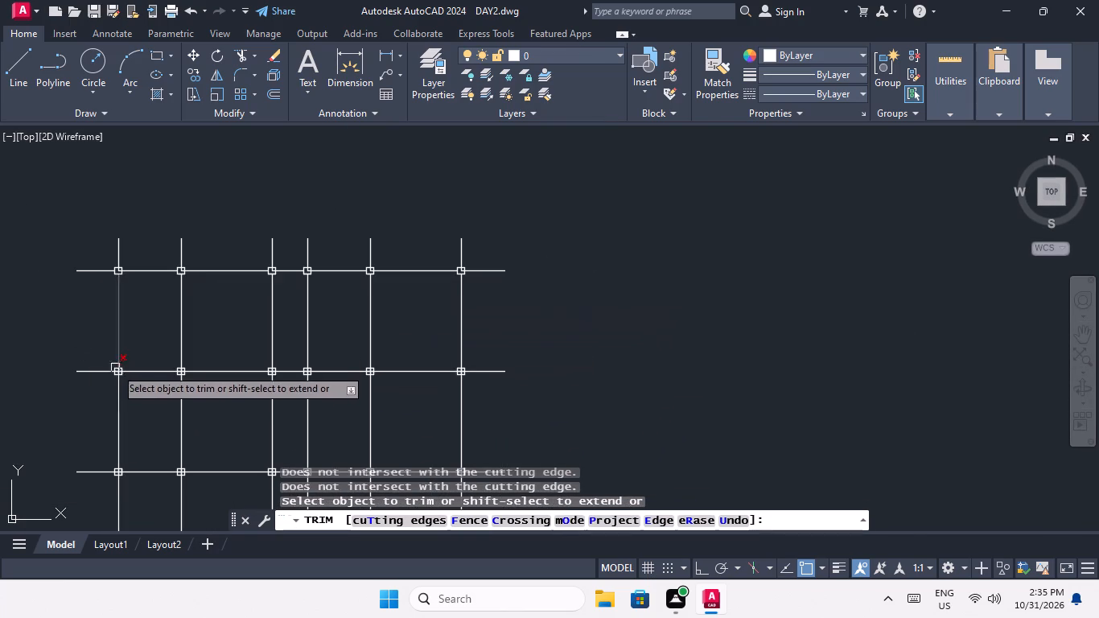
scroll(110, 373, up, 7)
middle_drag(132, 384, 197, 308)
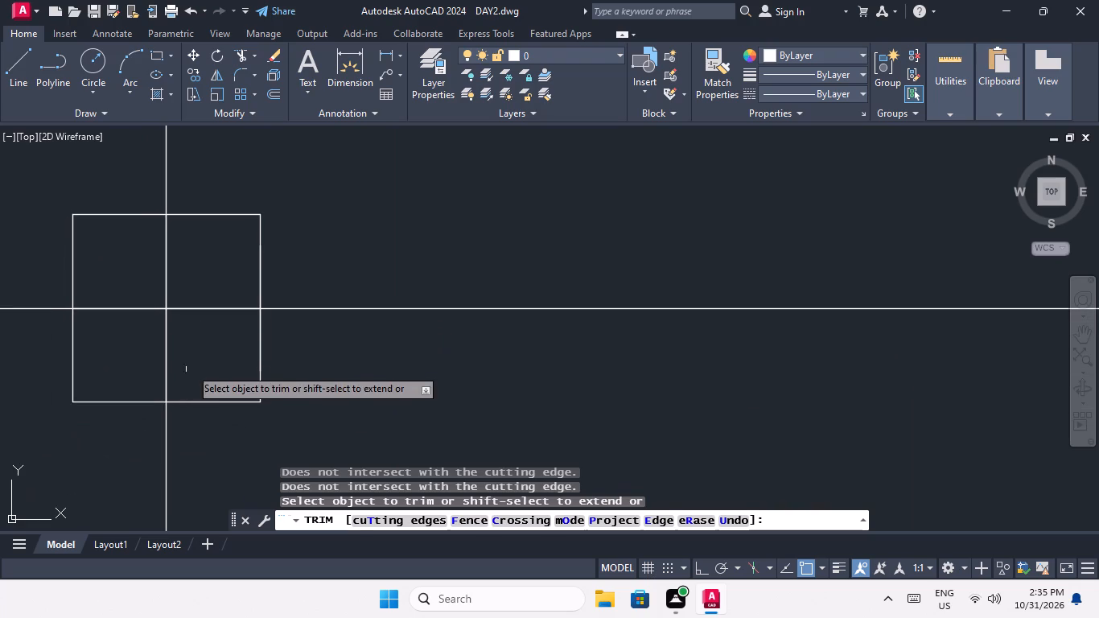
click(206, 360)
click(134, 280)
scroll(134, 280, down, 4)
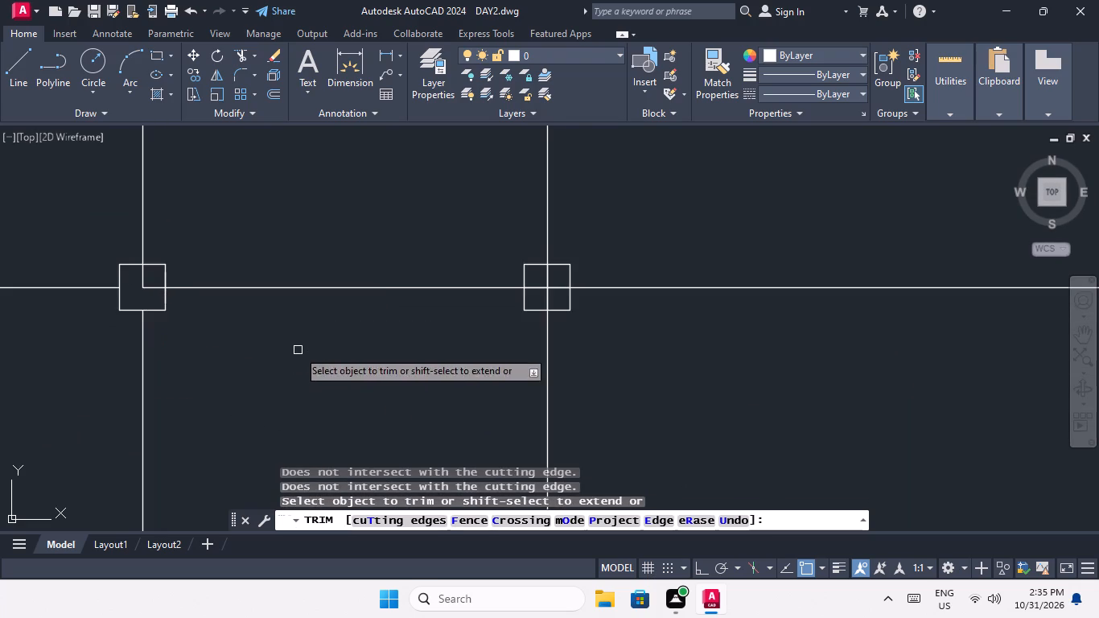
middle_drag(295, 352, 219, 381)
scroll(479, 326, up, 4)
drag(477, 330, 438, 309)
click(378, 241)
Trim the left and lower centre-line segments inside the third and fourth square columns of the second row from the top.
scroll(378, 240, down, 4)
scroll(483, 302, down, 2)
middle_drag(483, 302, 340, 328)
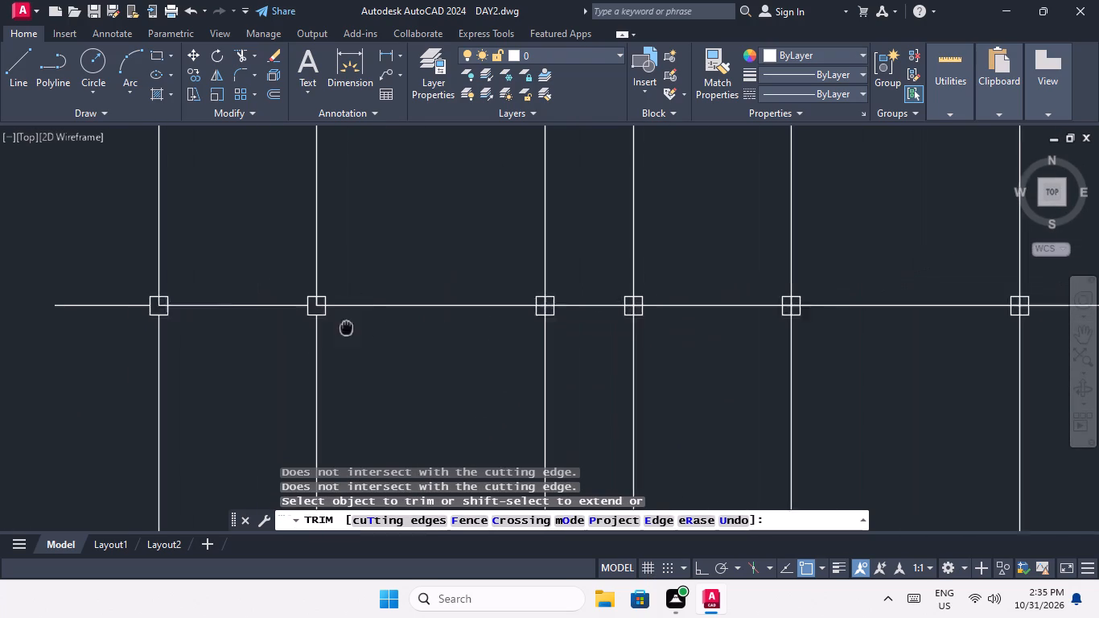
scroll(532, 316, up, 4)
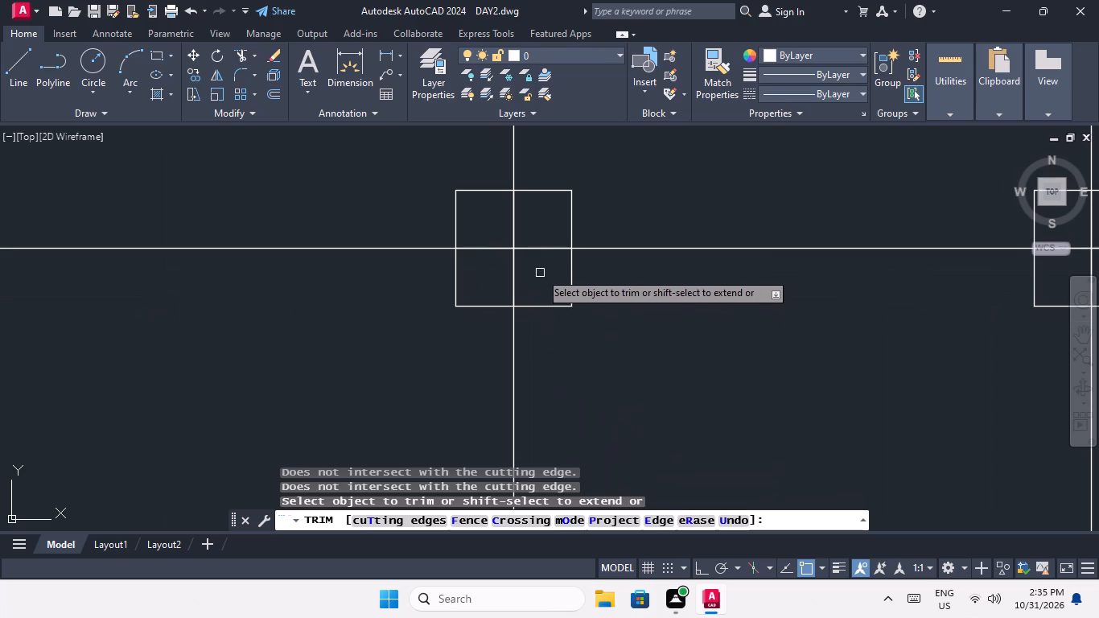
click(541, 271)
click(499, 240)
scroll(499, 237, down, 4)
middle_drag(533, 260, 312, 323)
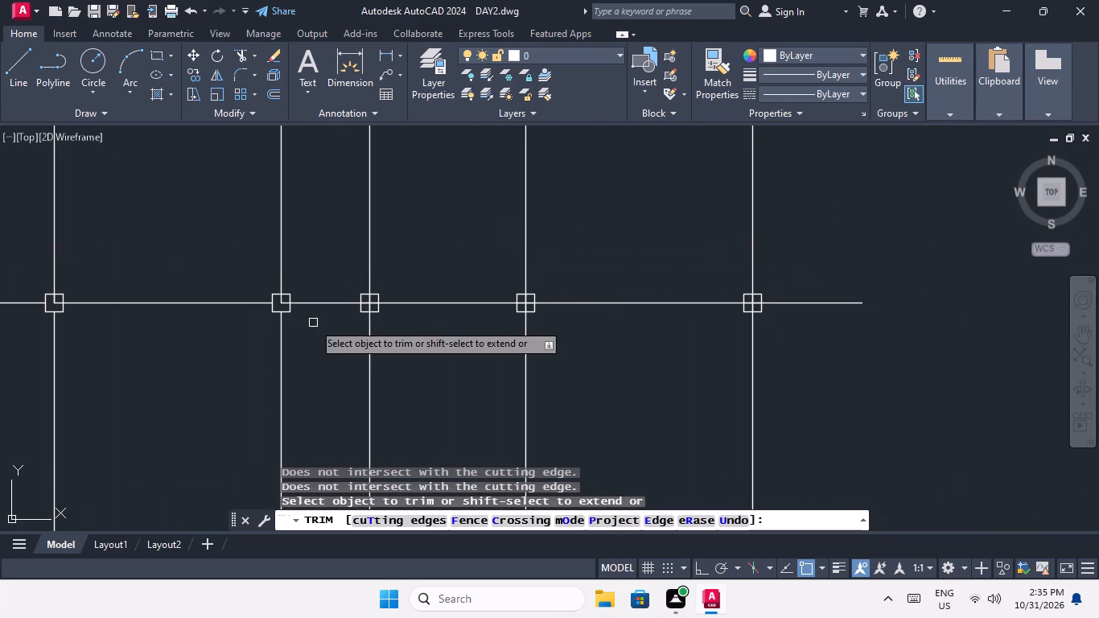
scroll(356, 309, up, 4)
click(456, 298)
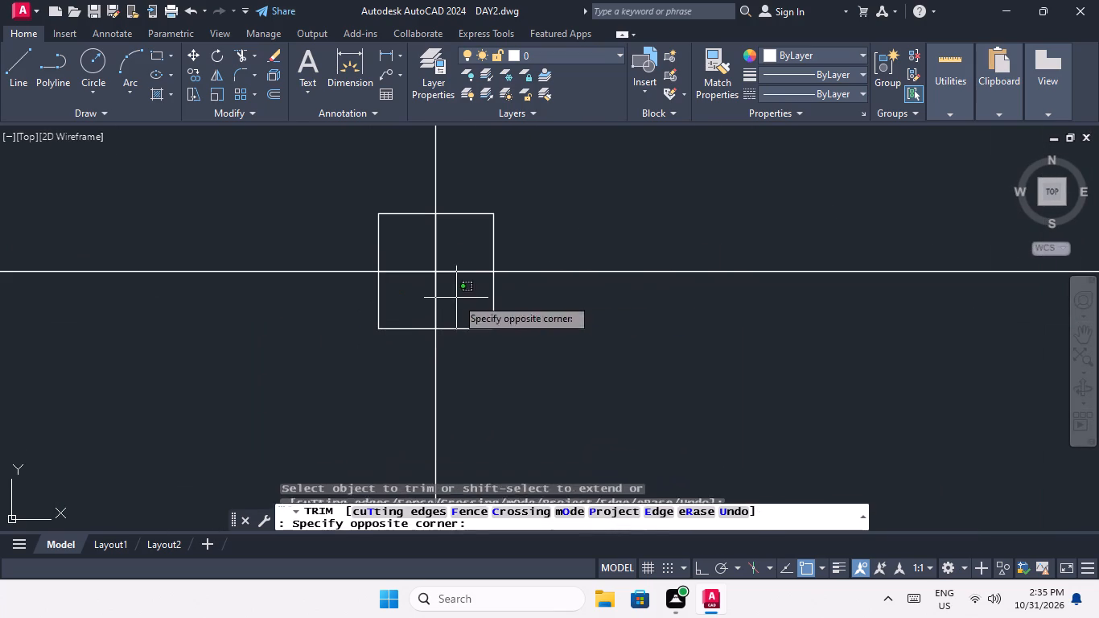
click(426, 257)
Trim the left and lower centre-line segments inside the fifth and sixth square columns of the second row from the top.
scroll(433, 251, down, 3)
middle_drag(514, 323, 91, 376)
scroll(253, 311, up, 3)
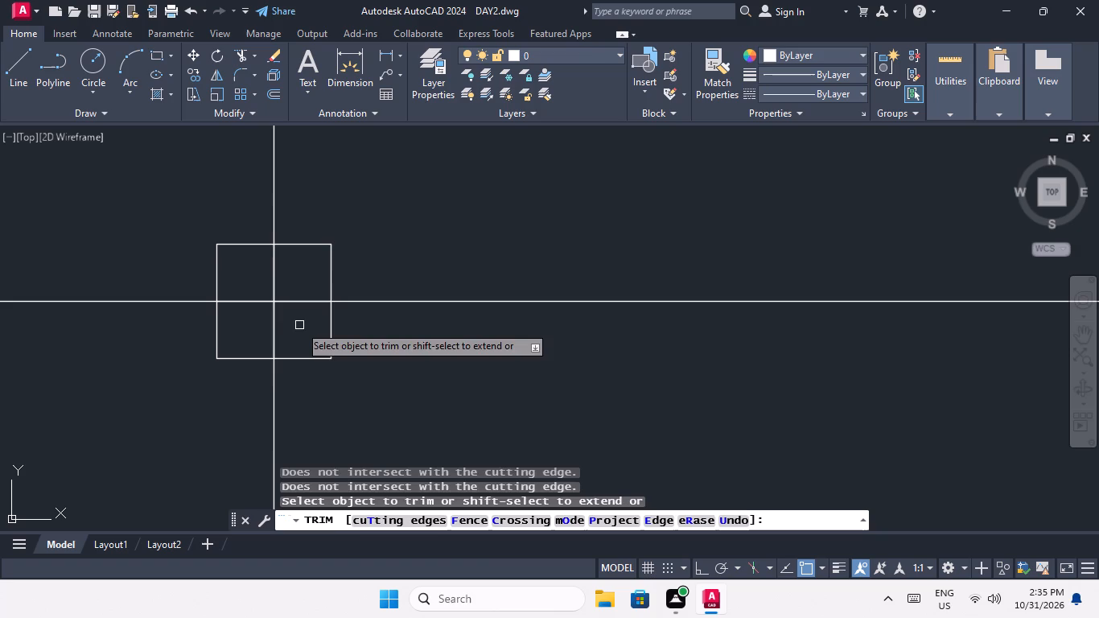
drag(299, 325, 290, 319)
click(254, 282)
scroll(254, 282, down, 4)
middle_drag(310, 337, 298, 340)
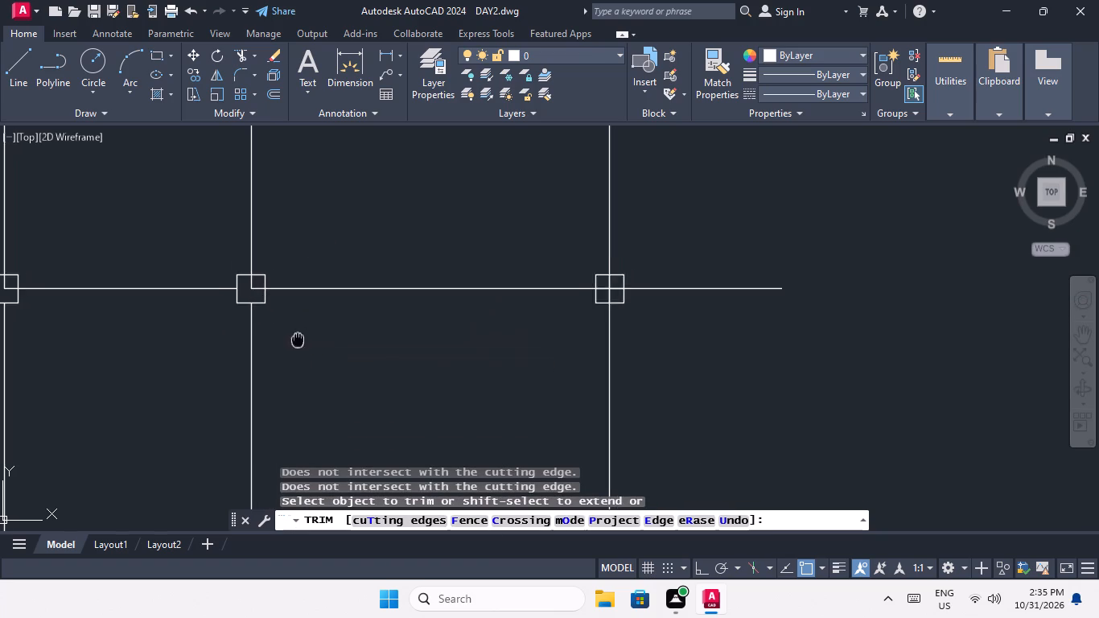
middle_drag(298, 340, 150, 342)
scroll(451, 282, up, 4)
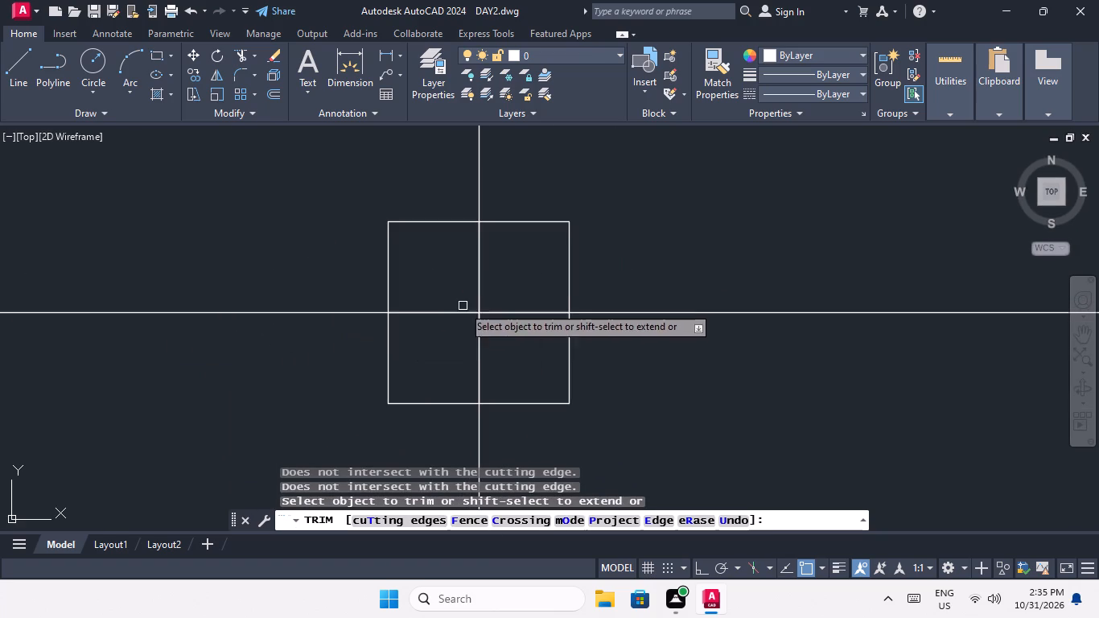
drag(521, 368, 509, 348)
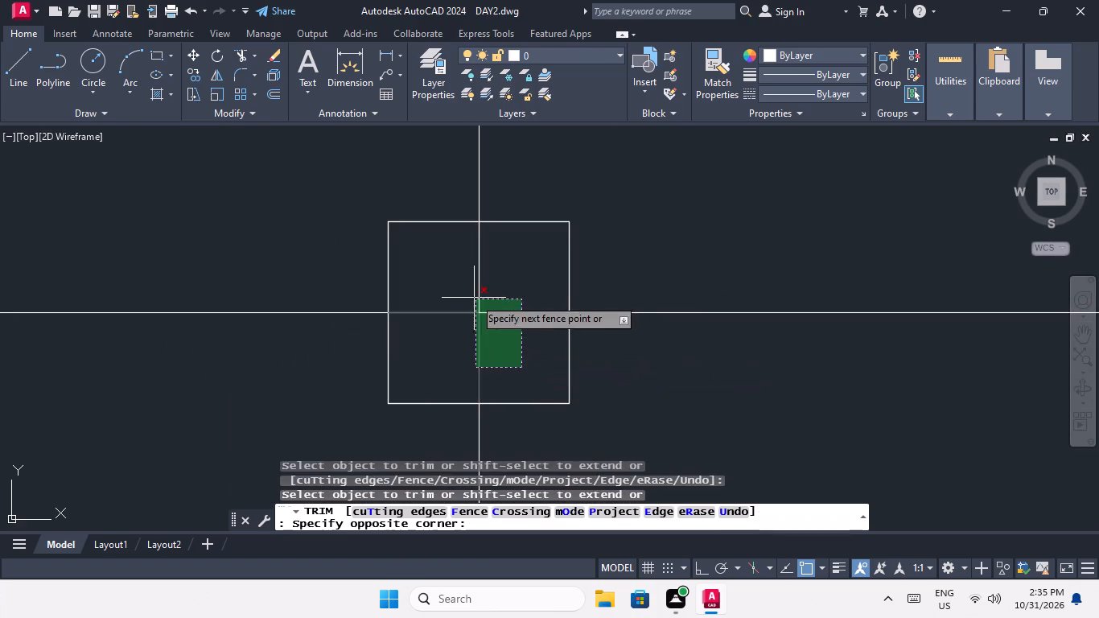
click(467, 282)
Trim the left and lower centre-line segments inside the first and second square columns of the third row from the top.
scroll(467, 282, down, 5)
middle_drag(386, 356, 416, 312)
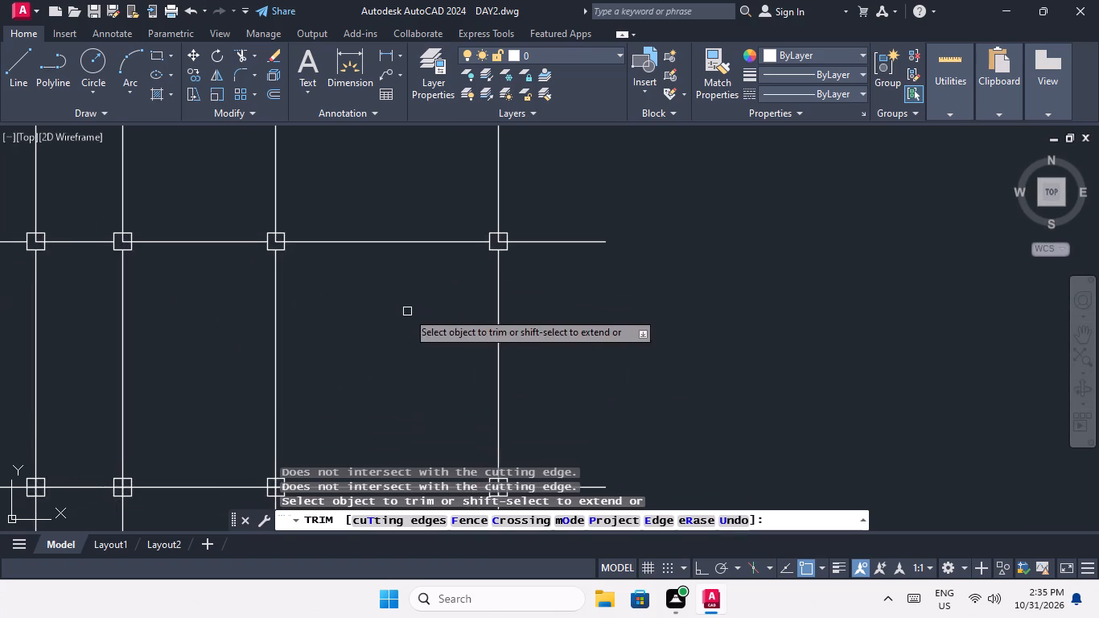
scroll(407, 311, down, 3)
scroll(213, 351, up, 4)
scroll(278, 388, up, 3)
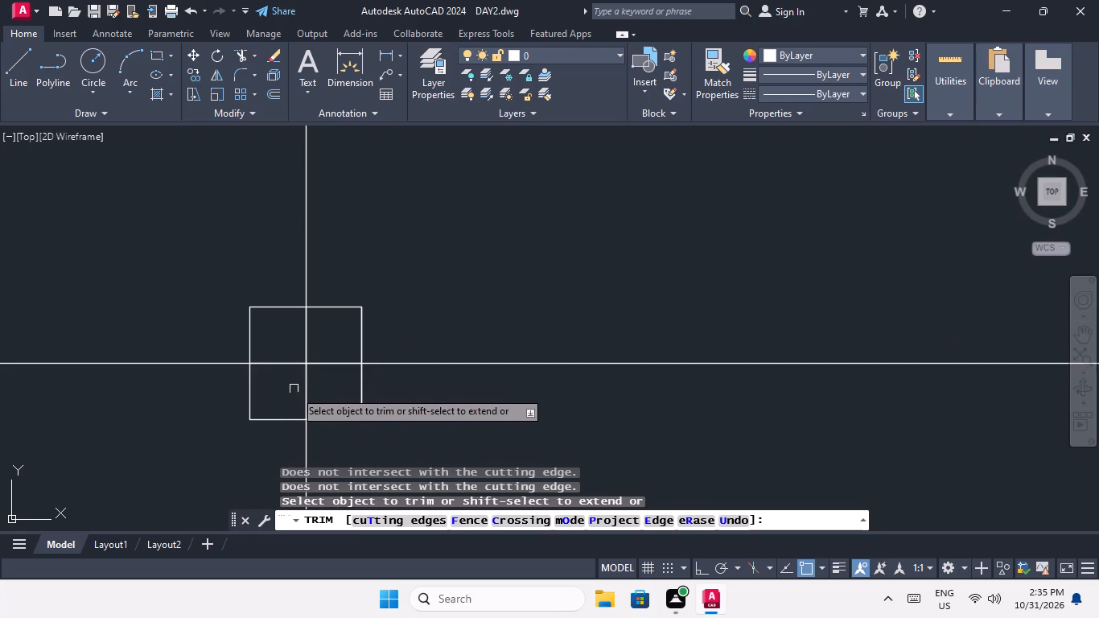
scroll(311, 389, up, 2)
click(315, 389)
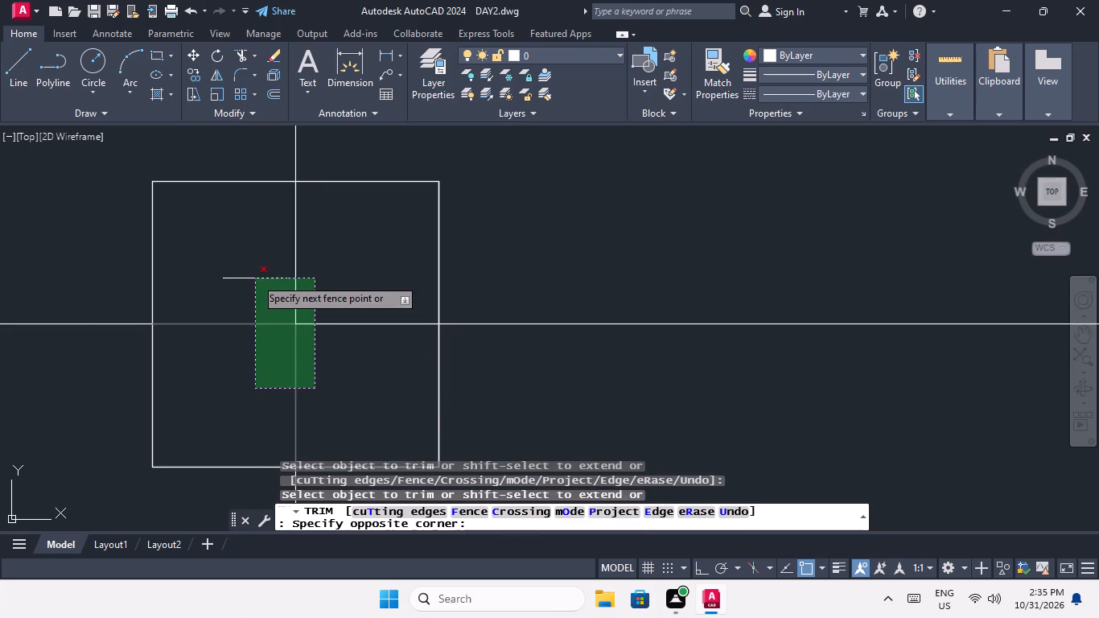
click(253, 270)
scroll(253, 270, down, 5)
middle_drag(313, 368, 187, 411)
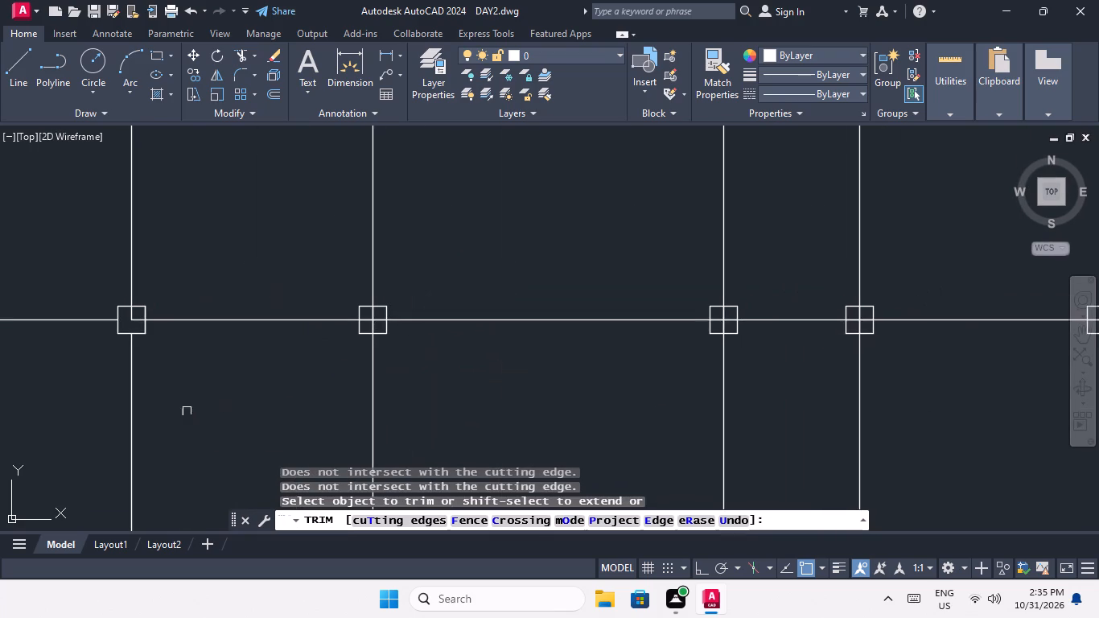
scroll(345, 335, up, 3)
click(468, 307)
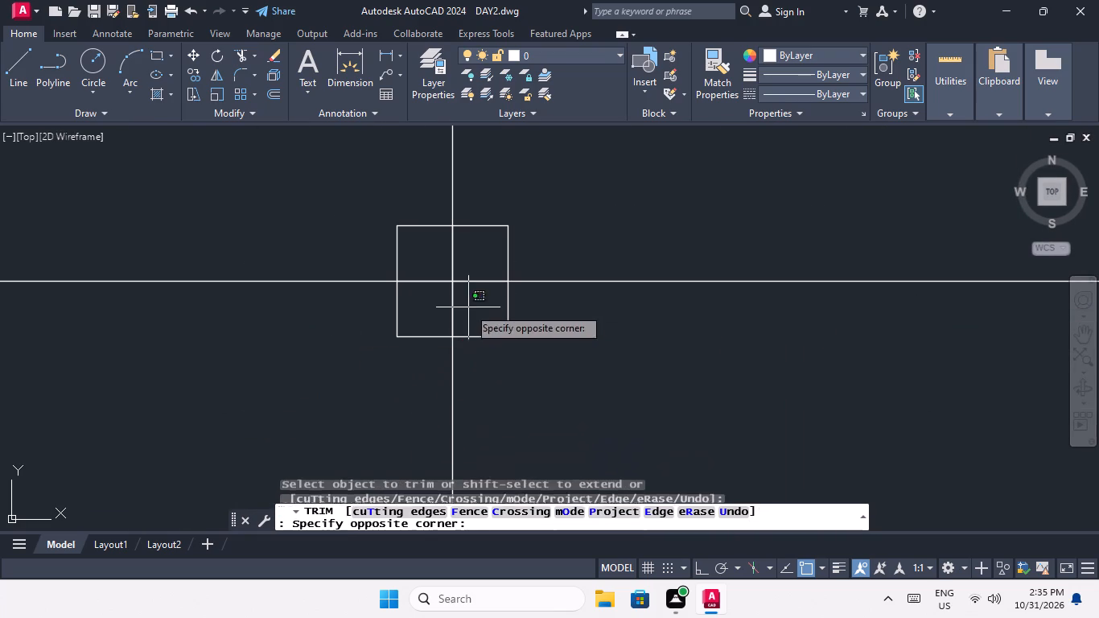
click(430, 262)
Trim the left and lower centre-line segments inside the third square column of the third row from the top.
scroll(430, 262, down, 3)
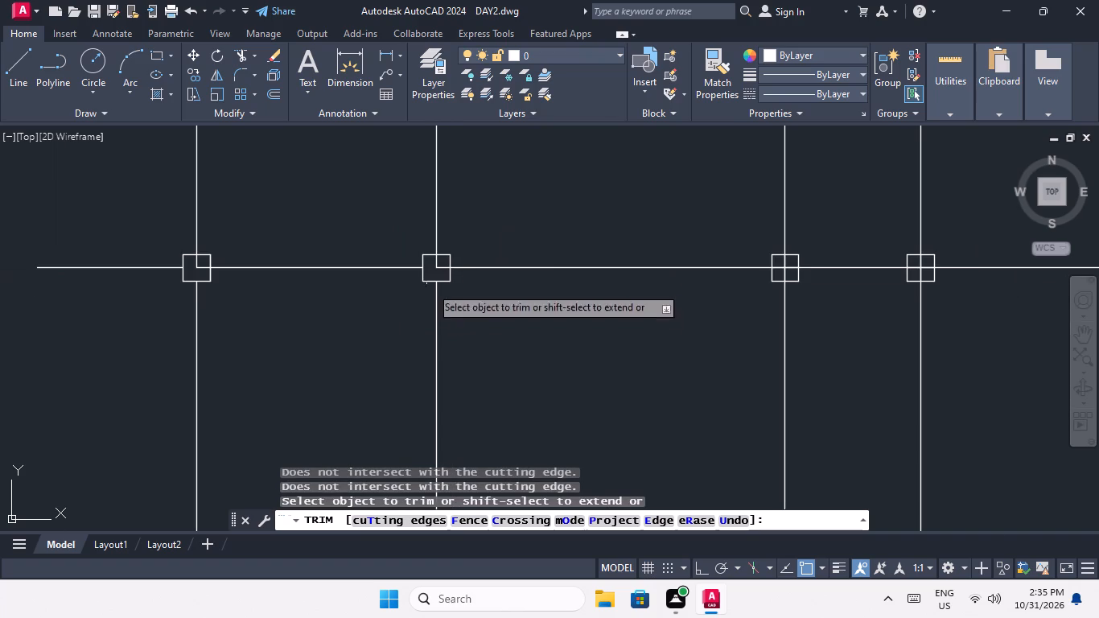
middle_drag(494, 380, 89, 414)
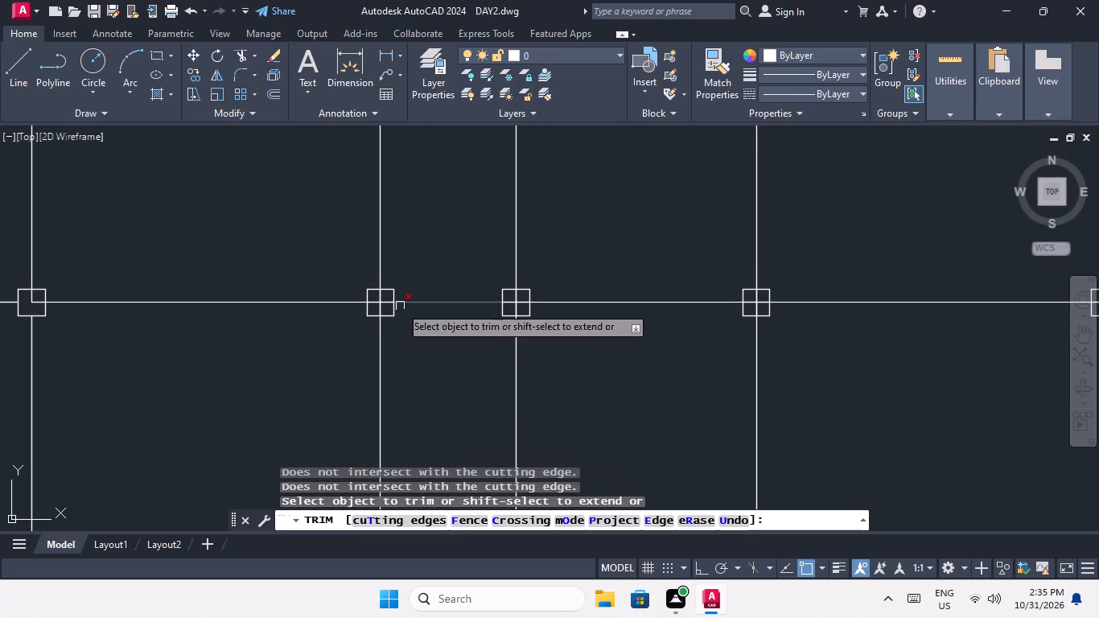
scroll(385, 302, up, 3)
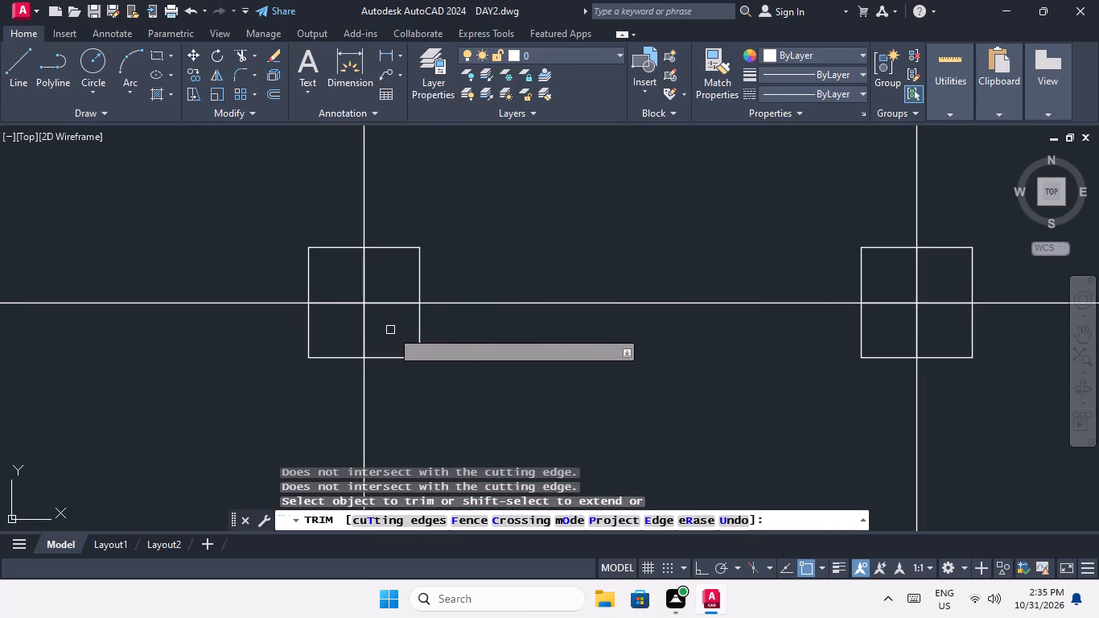
click(393, 330)
click(331, 271)
scroll(331, 271, down, 3)
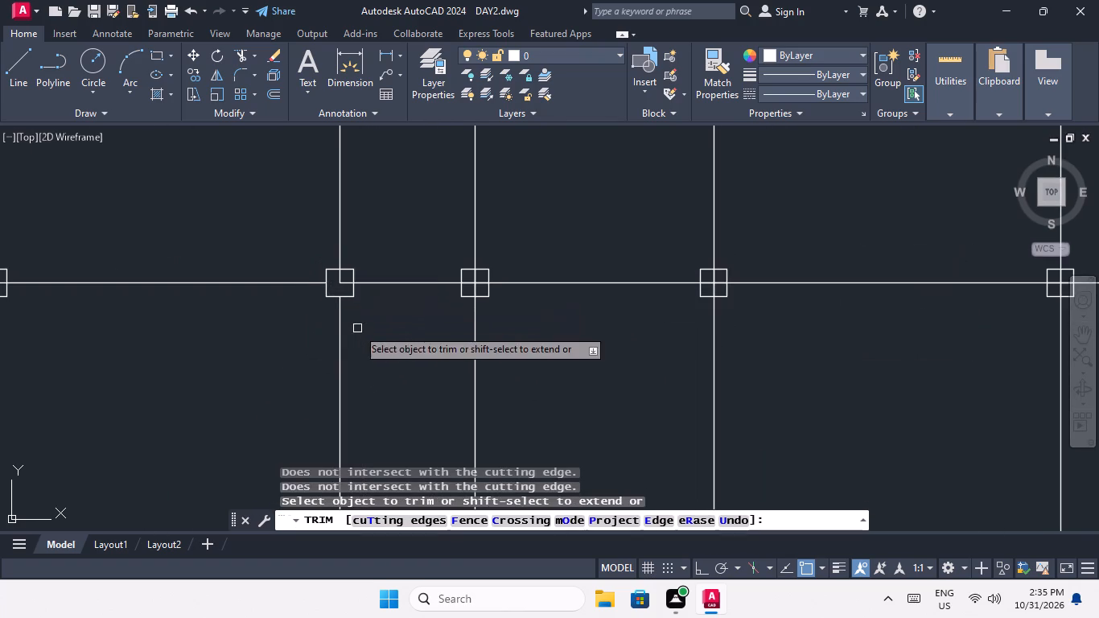
Trim the left and lower centre-line segments inside the fourth and fifth square columns of the third row from the top.
middle_drag(354, 334, 133, 360)
scroll(257, 312, up, 2)
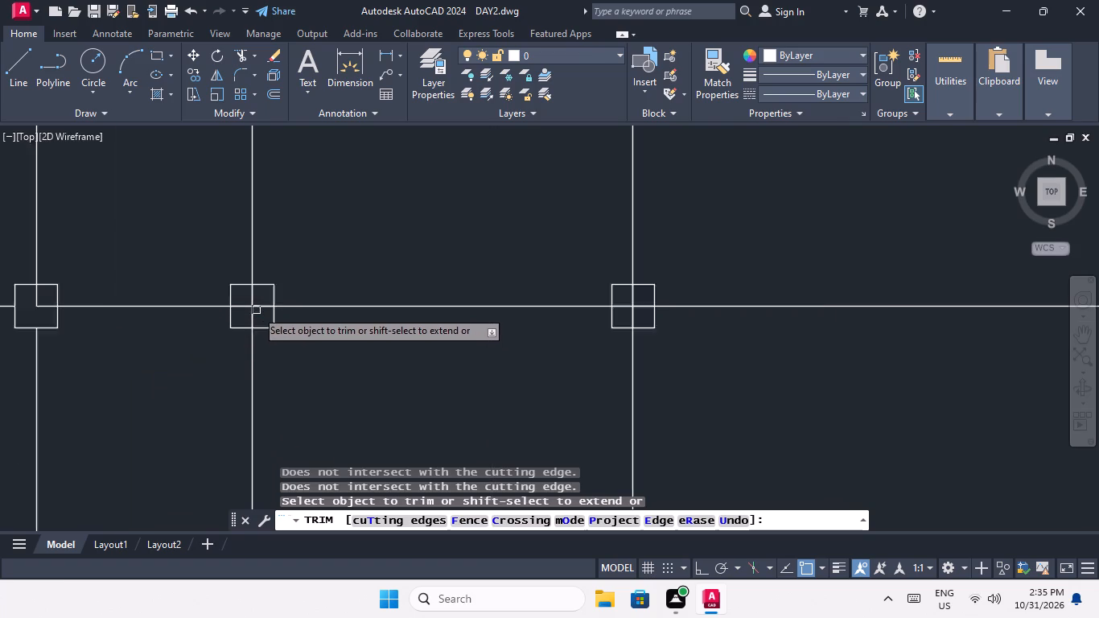
scroll(256, 310, up, 1)
drag(274, 332, 267, 326)
click(230, 273)
scroll(230, 287, down, 2)
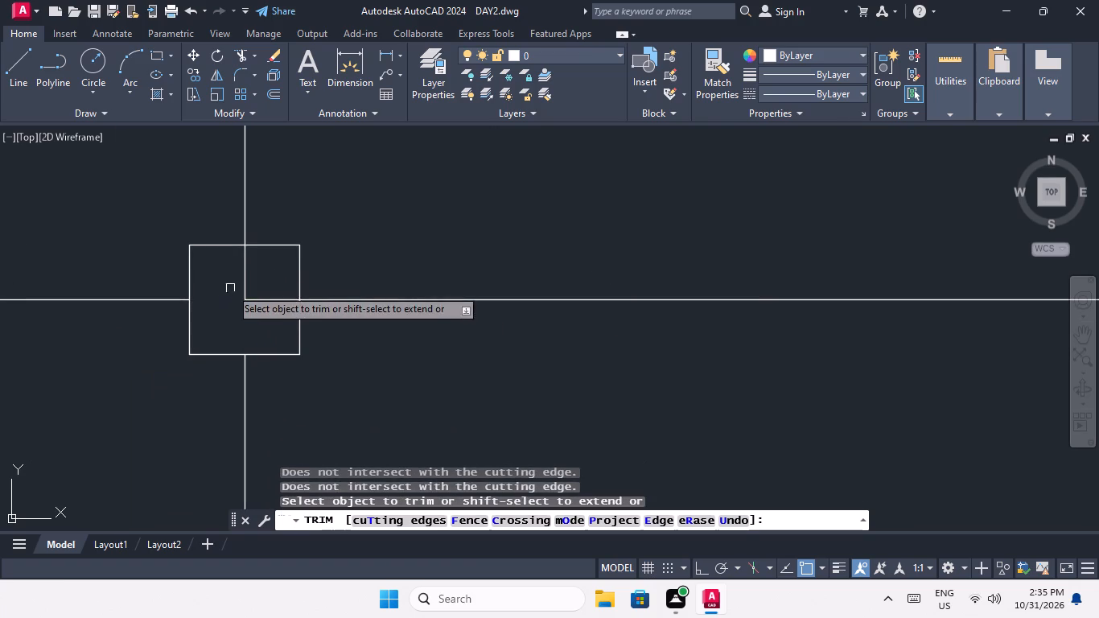
scroll(230, 288, down, 2)
scroll(385, 298, up, 4)
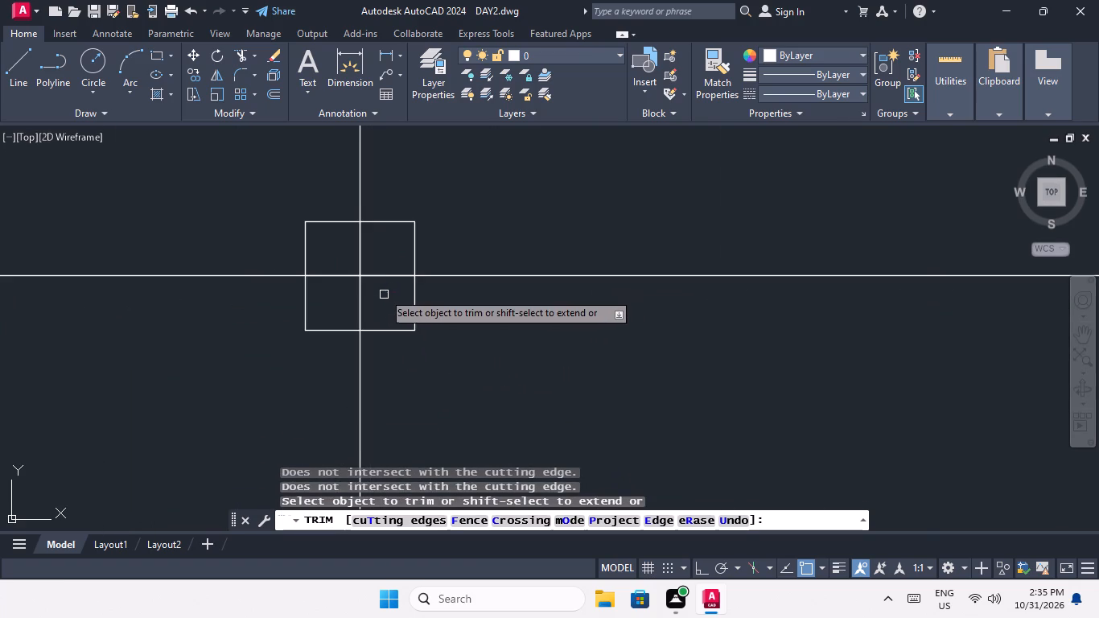
middle_drag(381, 288, 381, 389)
click(389, 400)
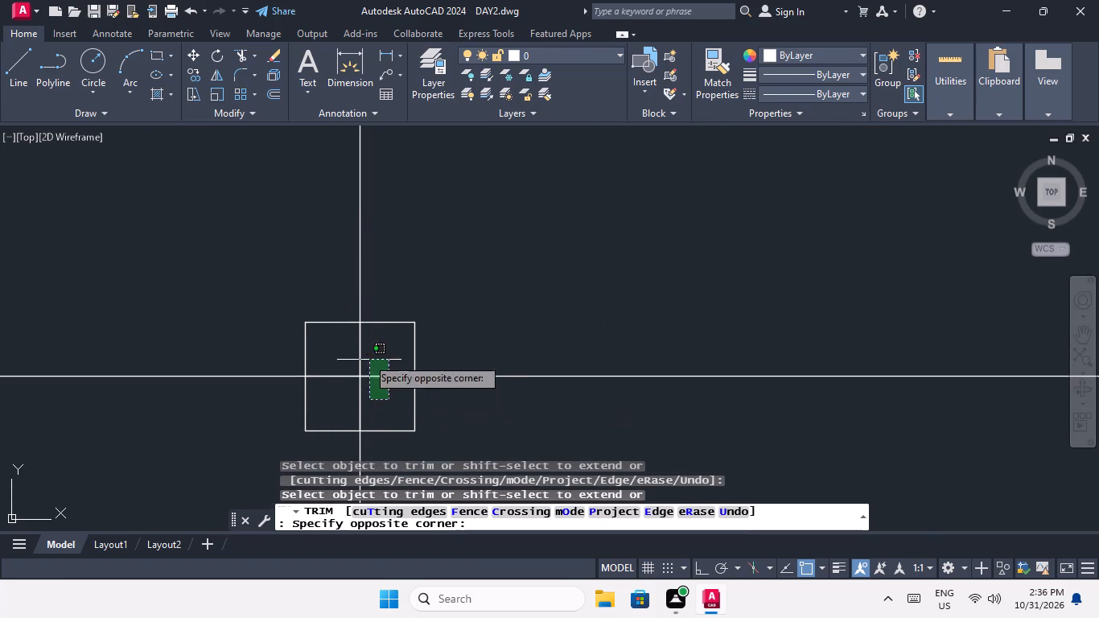
click(335, 352)
scroll(335, 353, down, 5)
Trim the left and lower centre-line segments inside the sixth square column of the third row from the top.
middle_drag(397, 411, 269, 448)
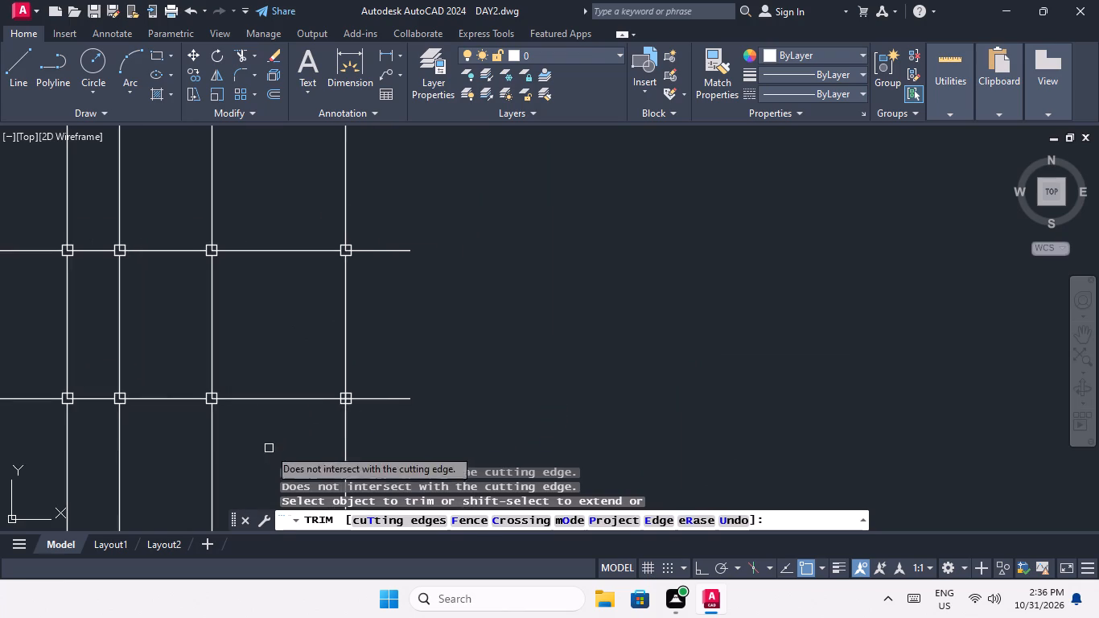
scroll(352, 401, up, 6)
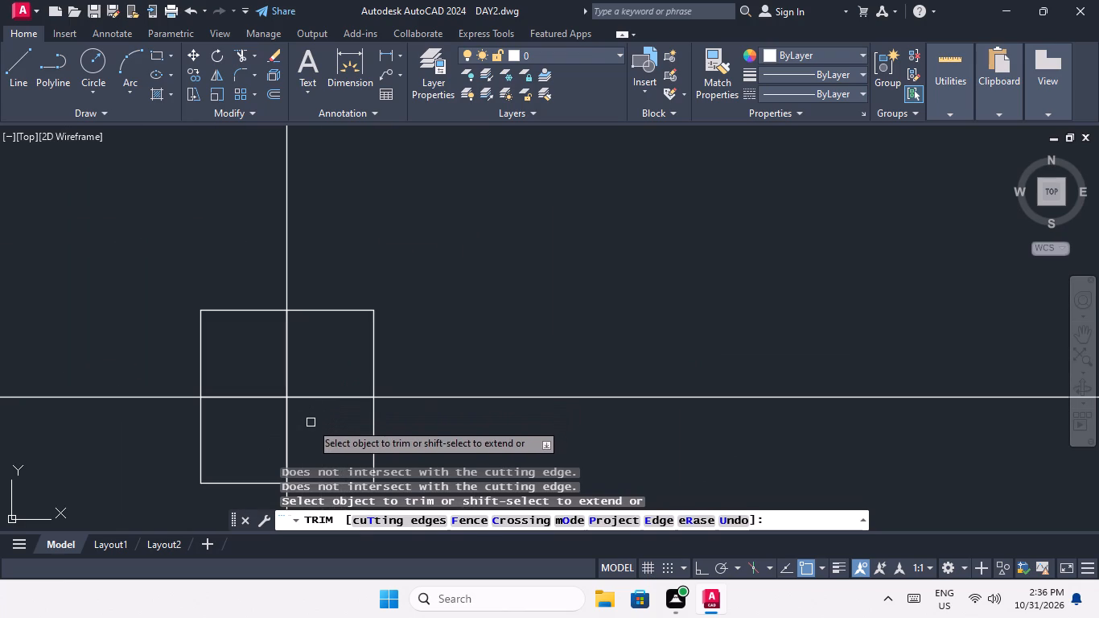
click(315, 434)
click(255, 356)
scroll(255, 356, down, 4)
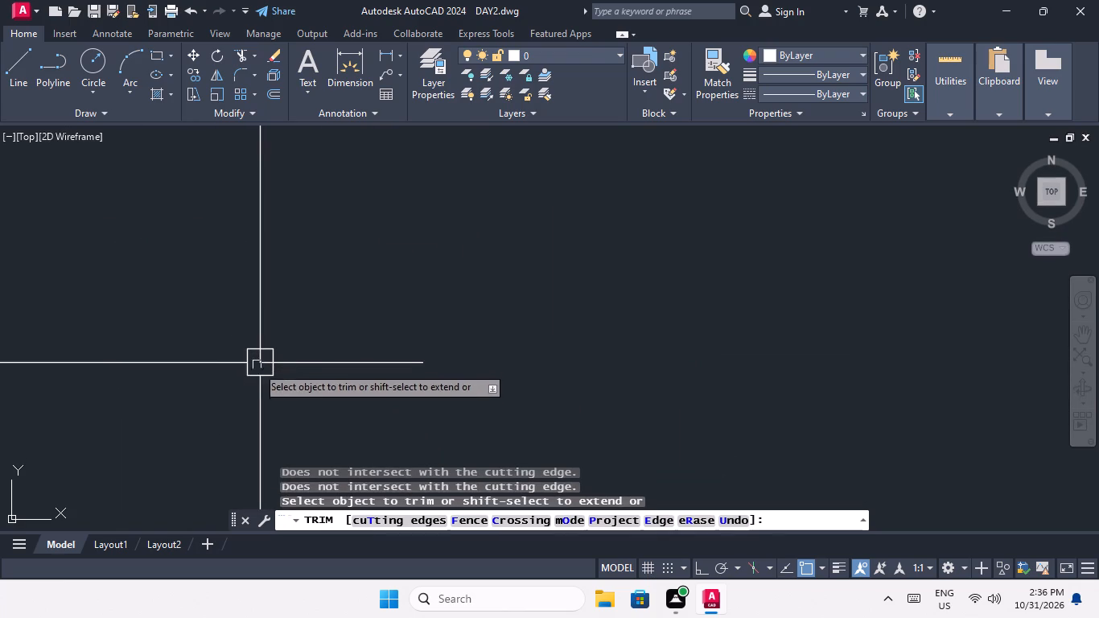
Trim the left and lower centre-line segments inside the first and second square columns of the fourth row from the top.
middle_drag(203, 428, 270, 363)
scroll(271, 369, down, 2)
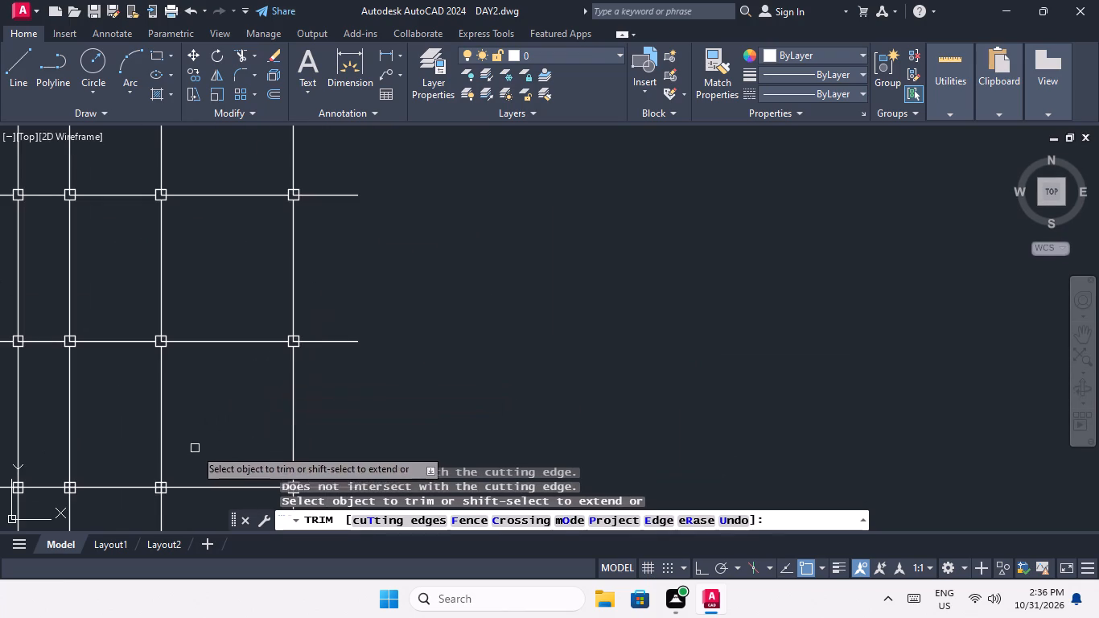
middle_drag(194, 449, 331, 364)
middle_drag(36, 443, 211, 389)
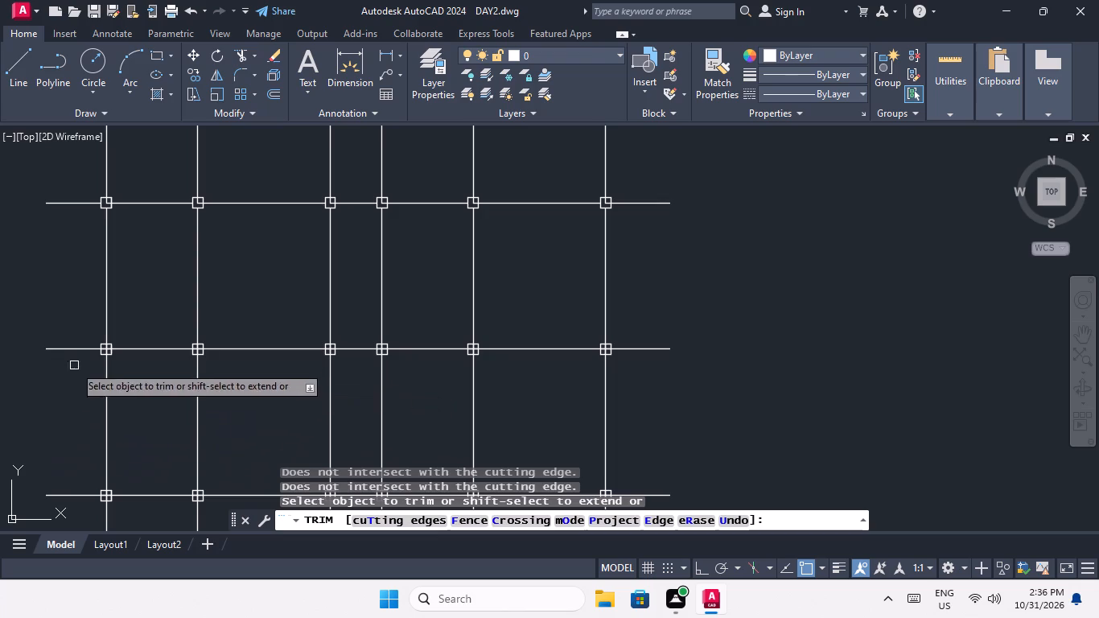
scroll(100, 347, up, 6)
drag(184, 373, 177, 369)
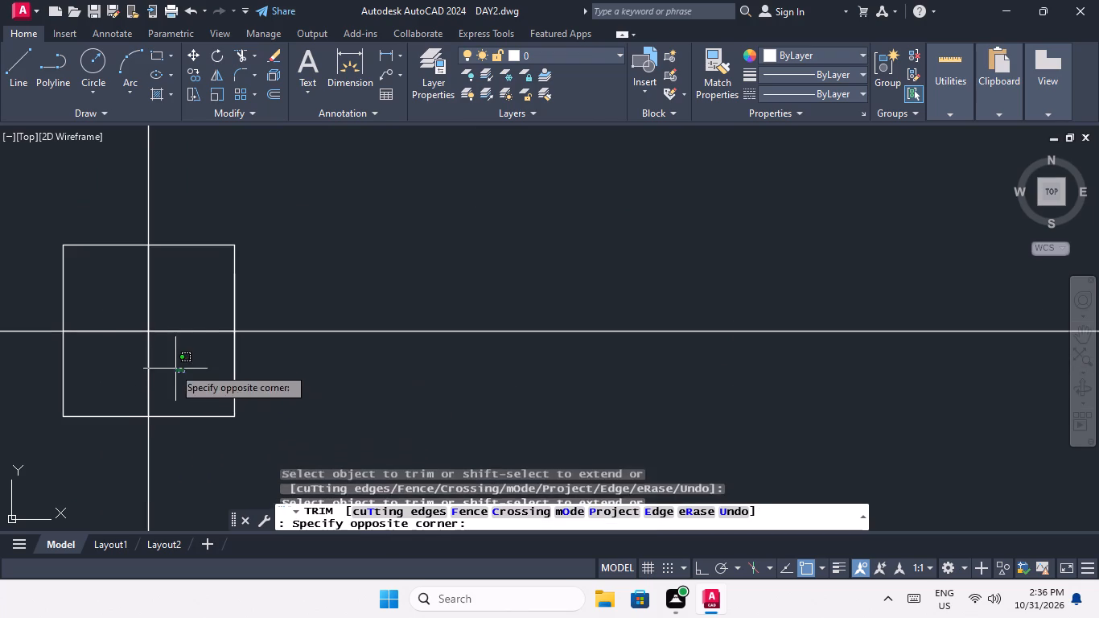
click(133, 310)
scroll(133, 310, down, 4)
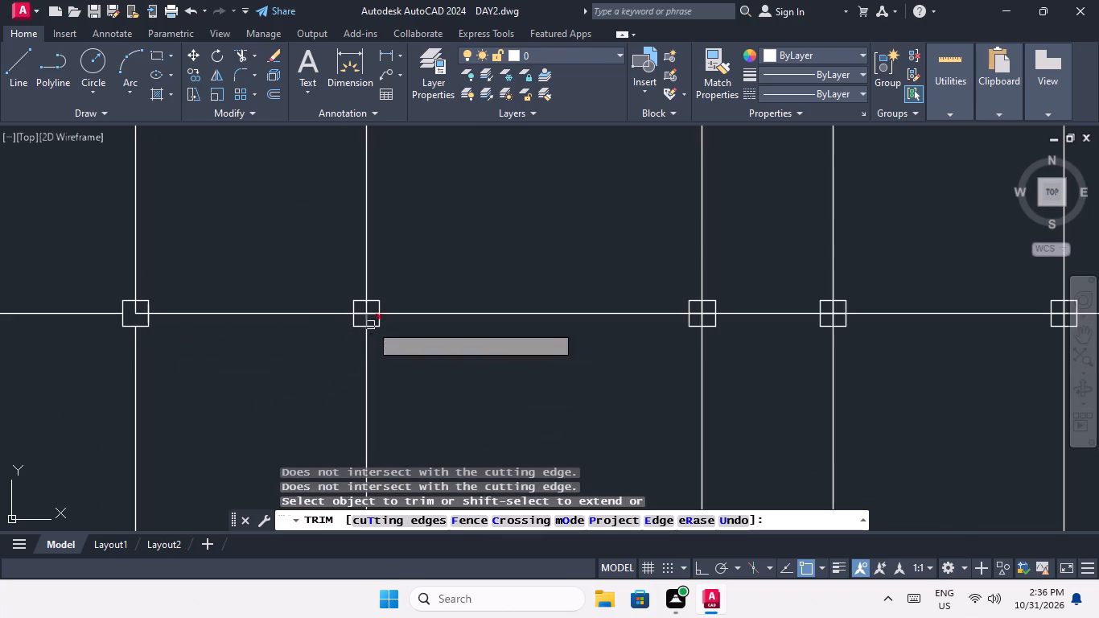
scroll(368, 319, up, 4)
drag(368, 323, 360, 316)
click(319, 245)
scroll(319, 245, down, 5)
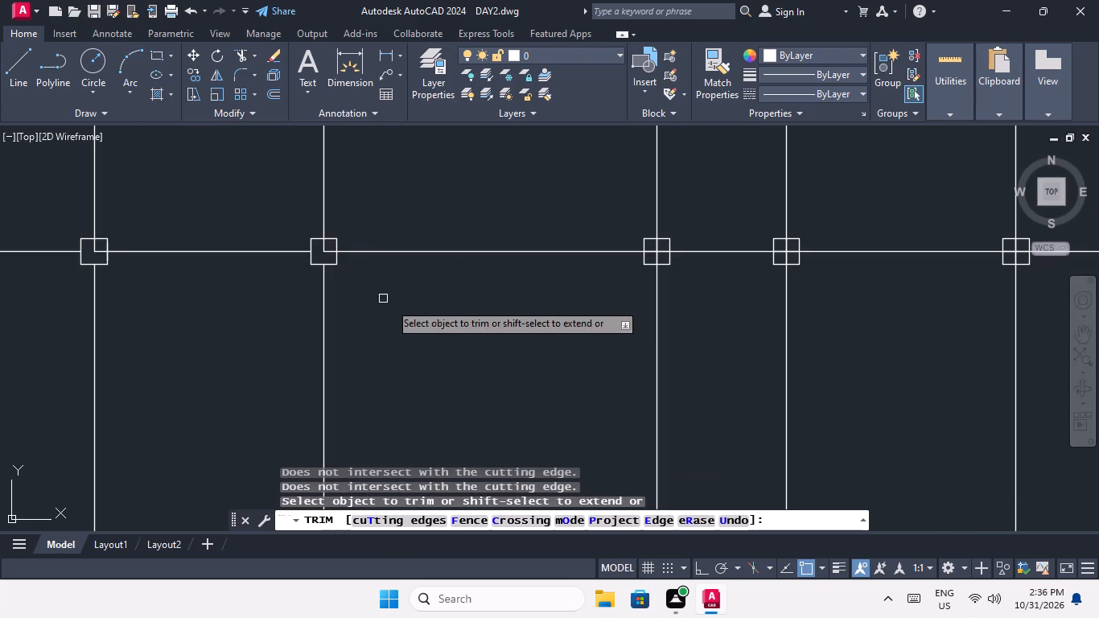
Trim the left and lower centre-line segments inside the third and fourth square columns of the fourth row from the top.
middle_drag(408, 315, 70, 410)
scroll(310, 356, up, 4)
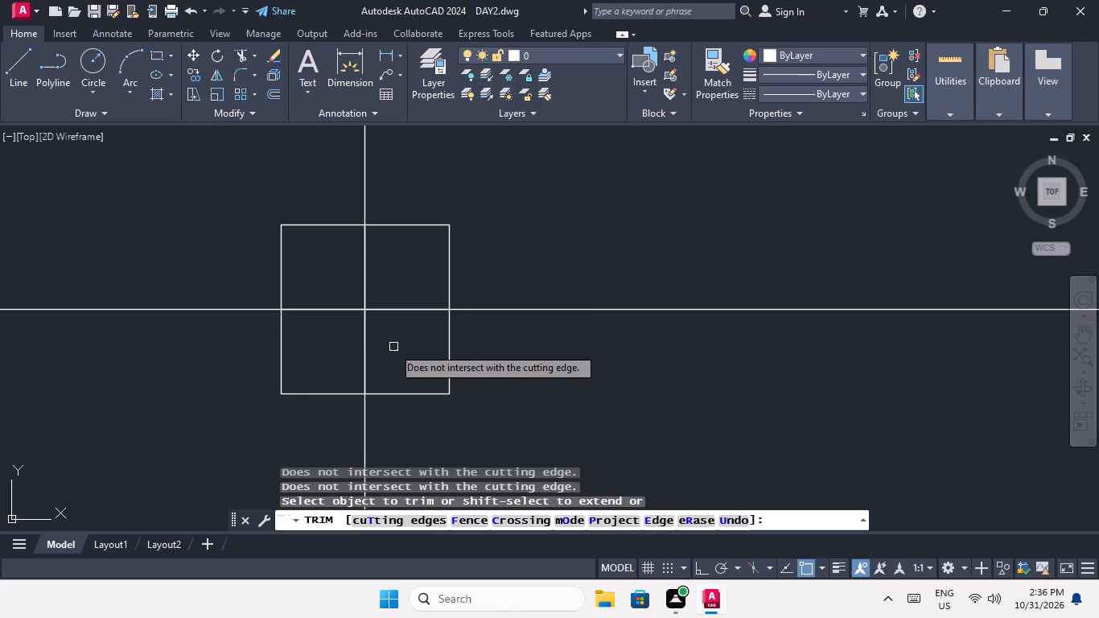
click(393, 346)
click(338, 273)
scroll(338, 273, down, 4)
middle_drag(384, 340, 224, 383)
scroll(301, 328, up, 4)
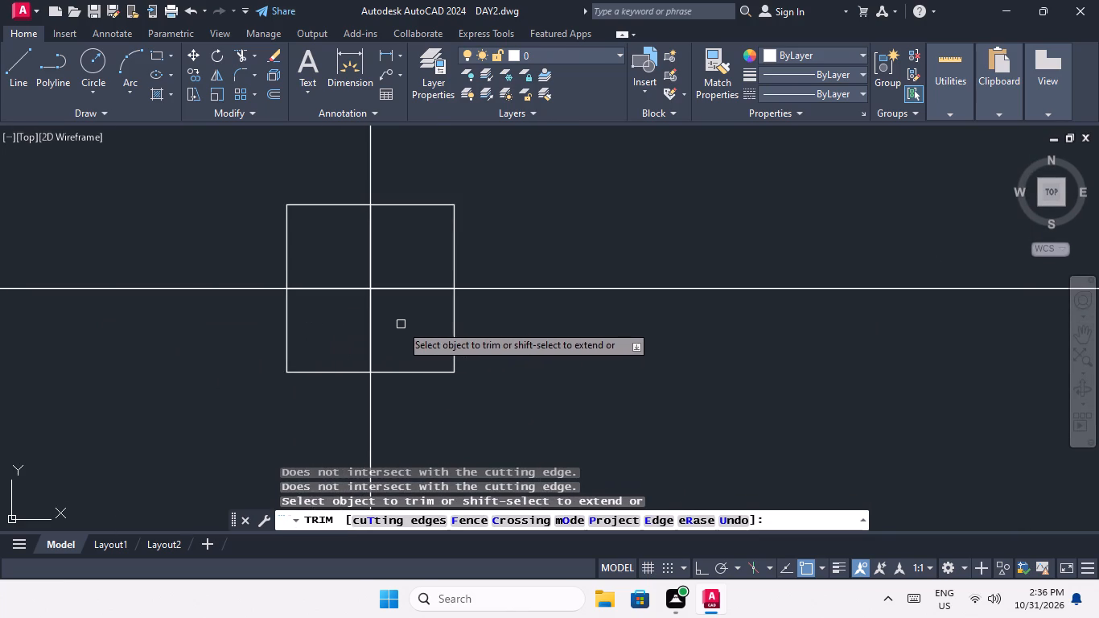
click(399, 324)
click(361, 270)
scroll(361, 270, down, 3)
Trim the left and lower centre-line segments inside the fifth and sixth square columns of the fourth row from the top.
middle_drag(480, 391, 0, 502)
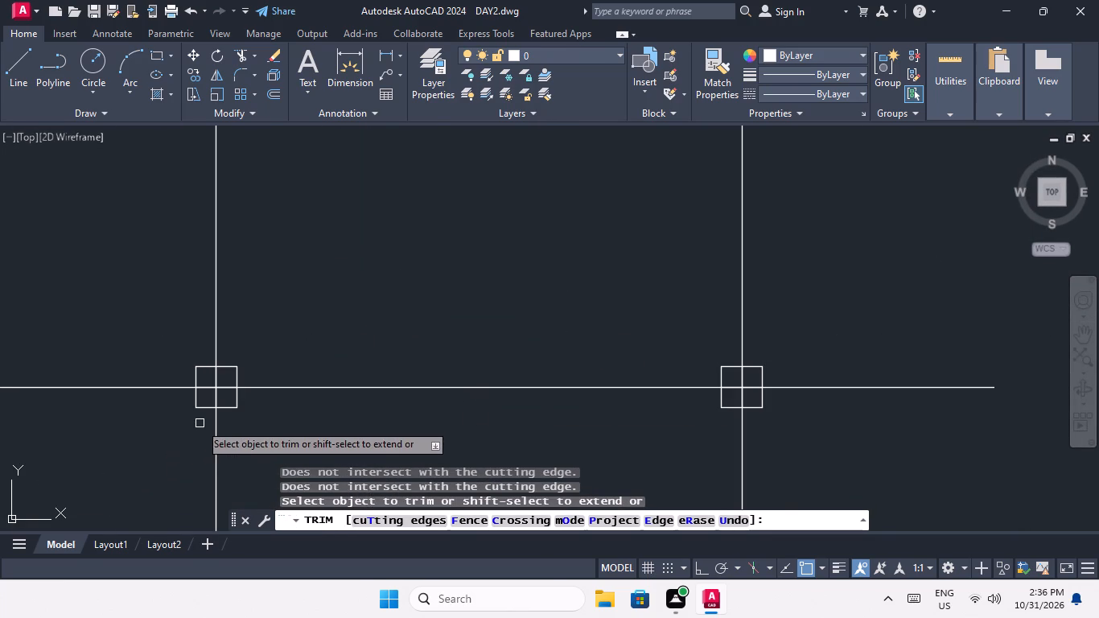
scroll(215, 386, up, 2)
click(229, 421)
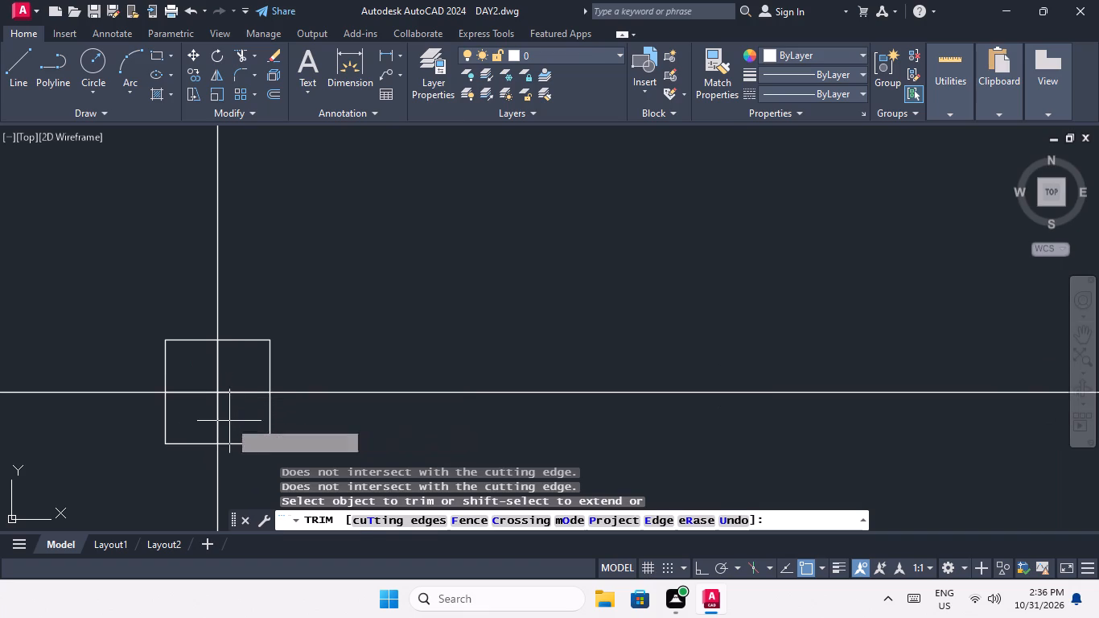
click(198, 369)
scroll(198, 369, down, 4)
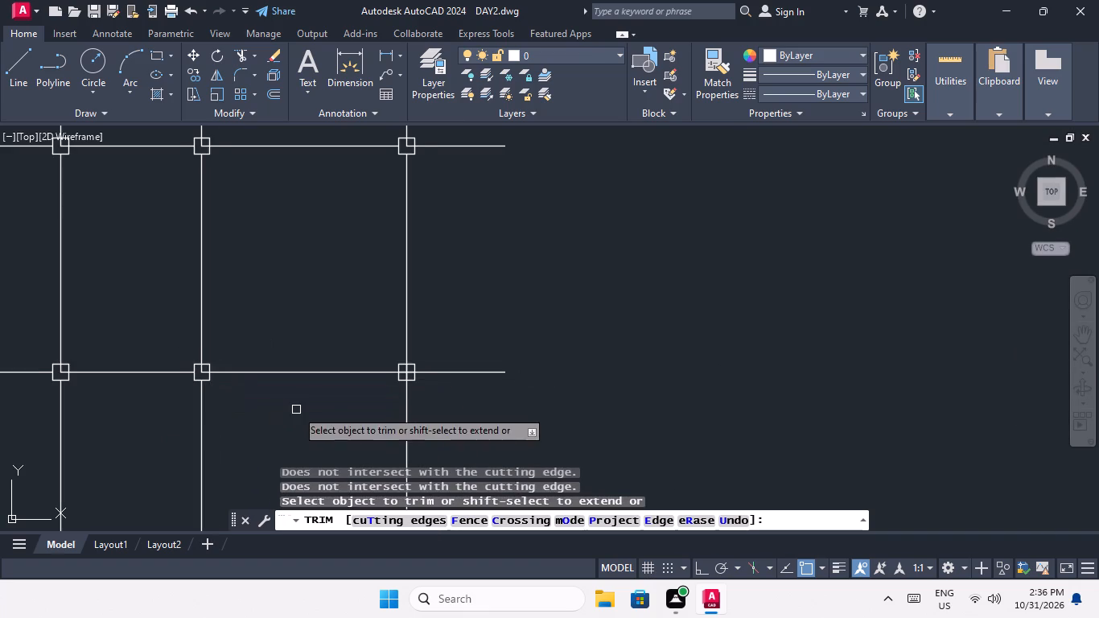
middle_drag(296, 410, 183, 418)
scroll(294, 379, up, 4)
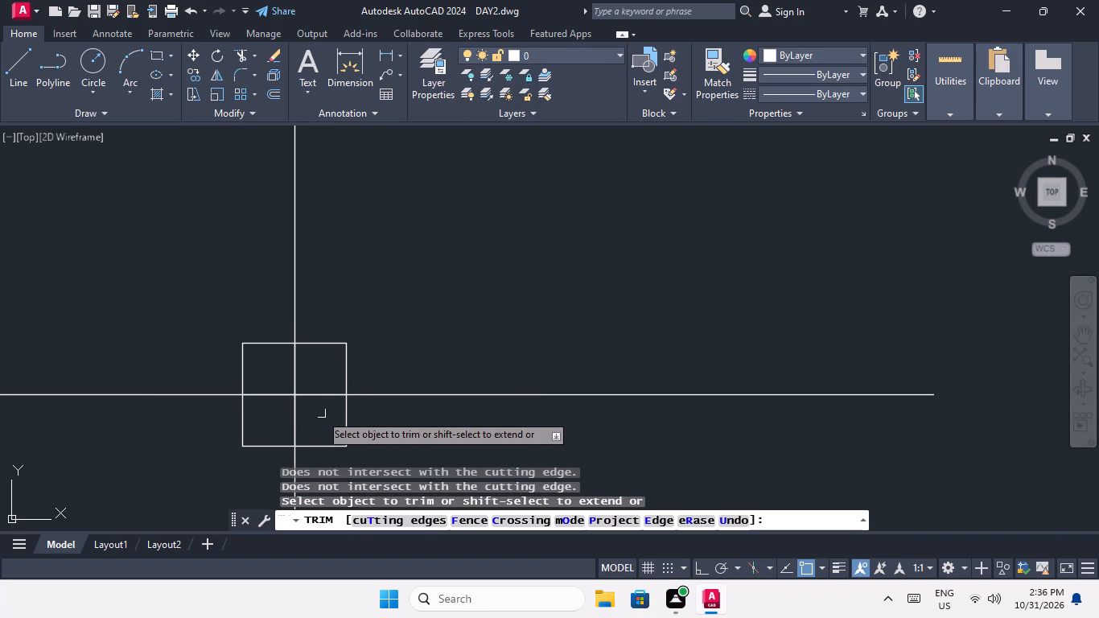
drag(317, 415, 303, 402)
click(278, 373)
scroll(278, 373, down, 3)
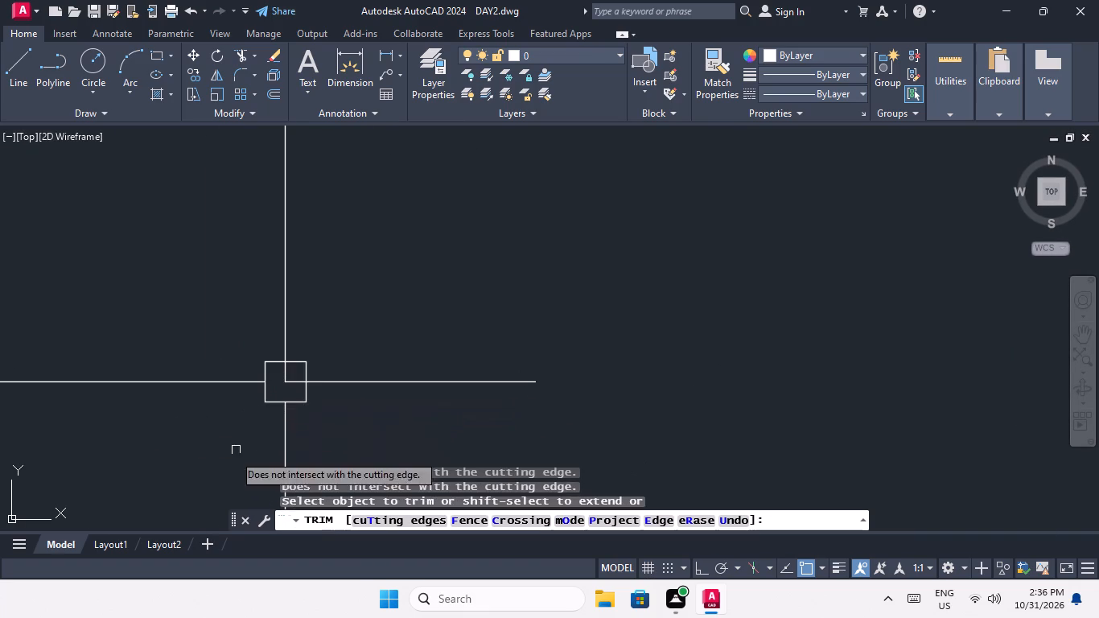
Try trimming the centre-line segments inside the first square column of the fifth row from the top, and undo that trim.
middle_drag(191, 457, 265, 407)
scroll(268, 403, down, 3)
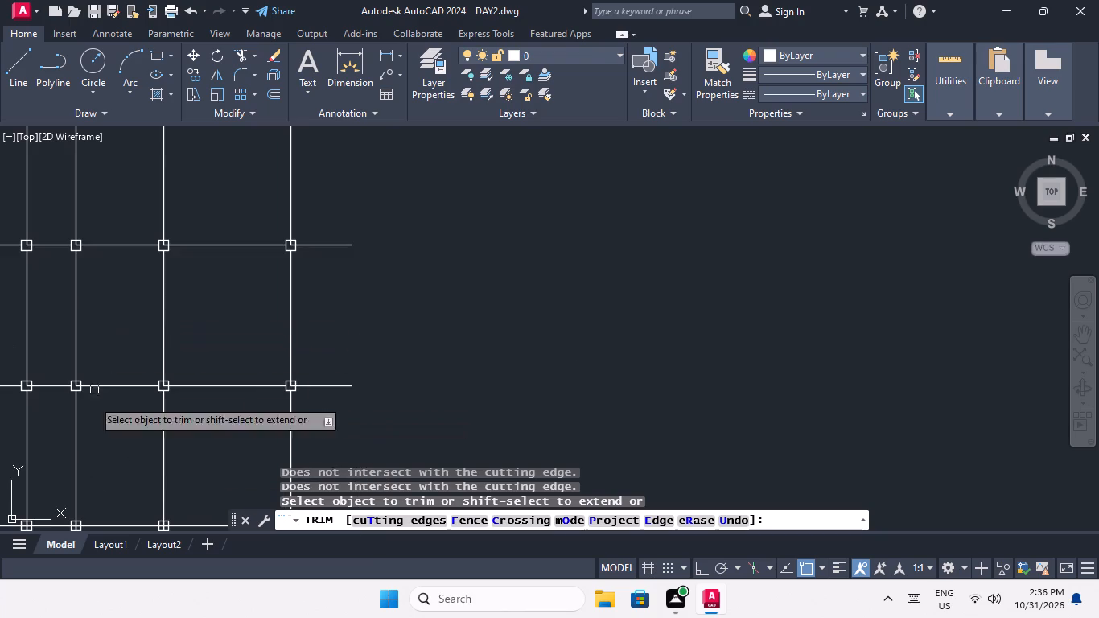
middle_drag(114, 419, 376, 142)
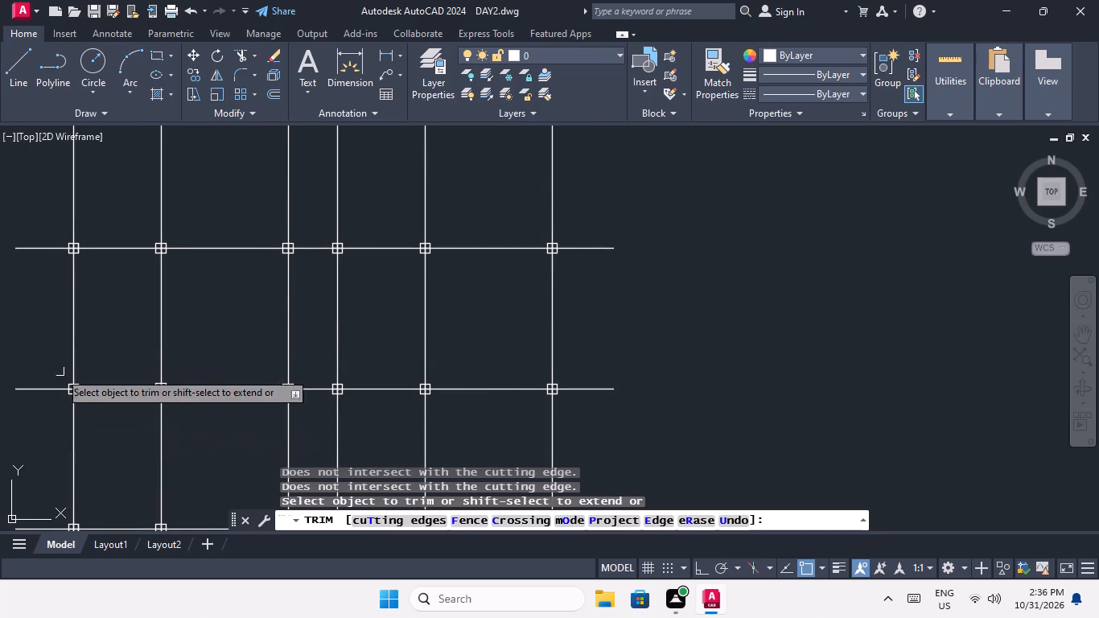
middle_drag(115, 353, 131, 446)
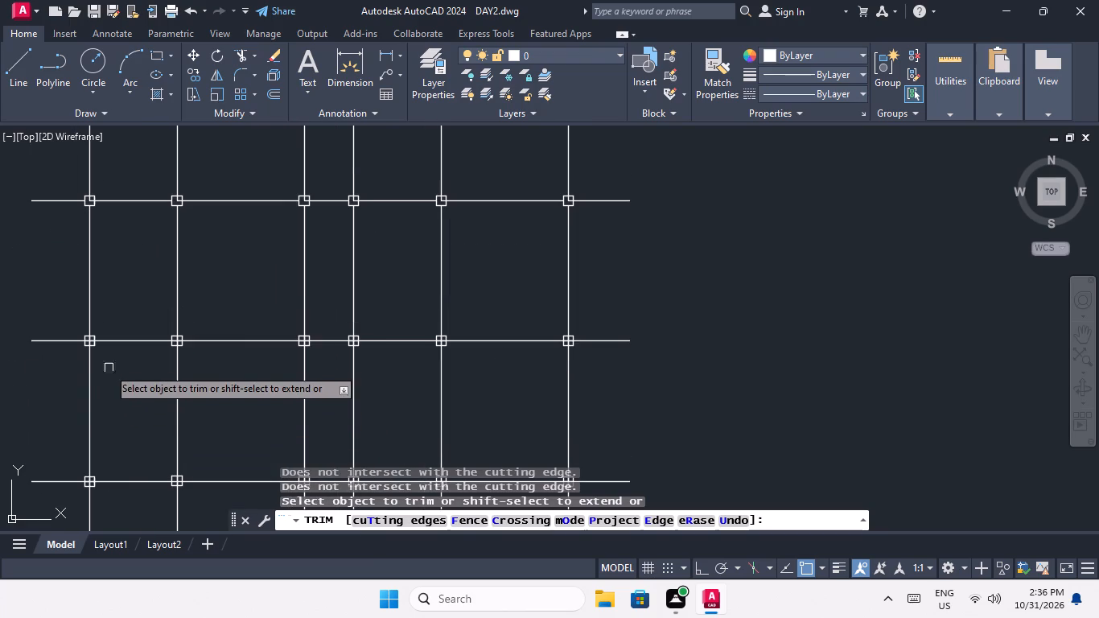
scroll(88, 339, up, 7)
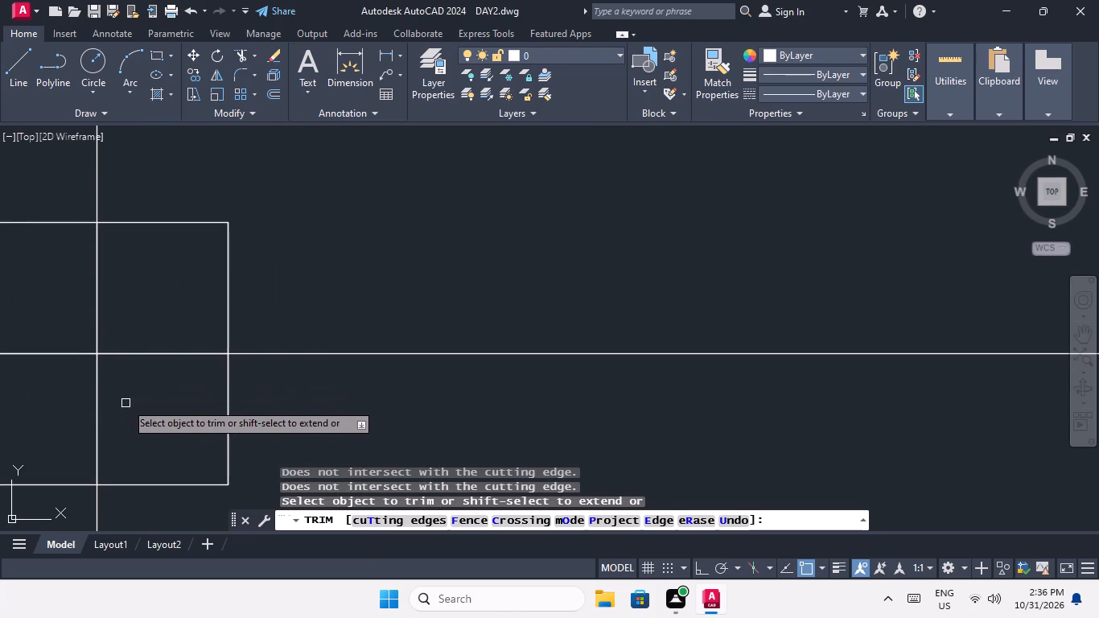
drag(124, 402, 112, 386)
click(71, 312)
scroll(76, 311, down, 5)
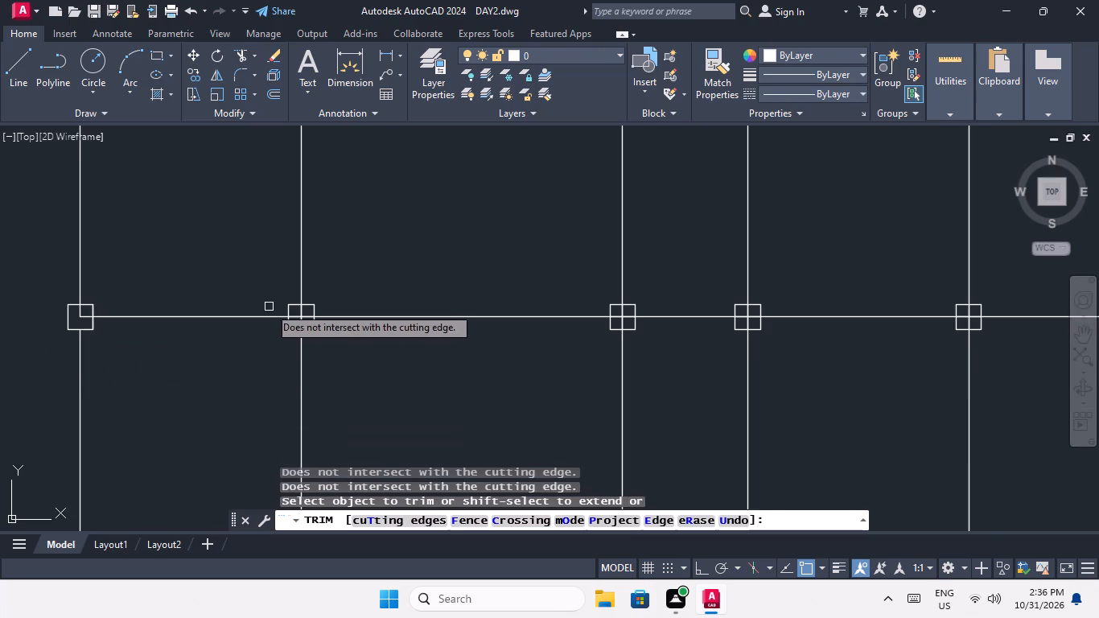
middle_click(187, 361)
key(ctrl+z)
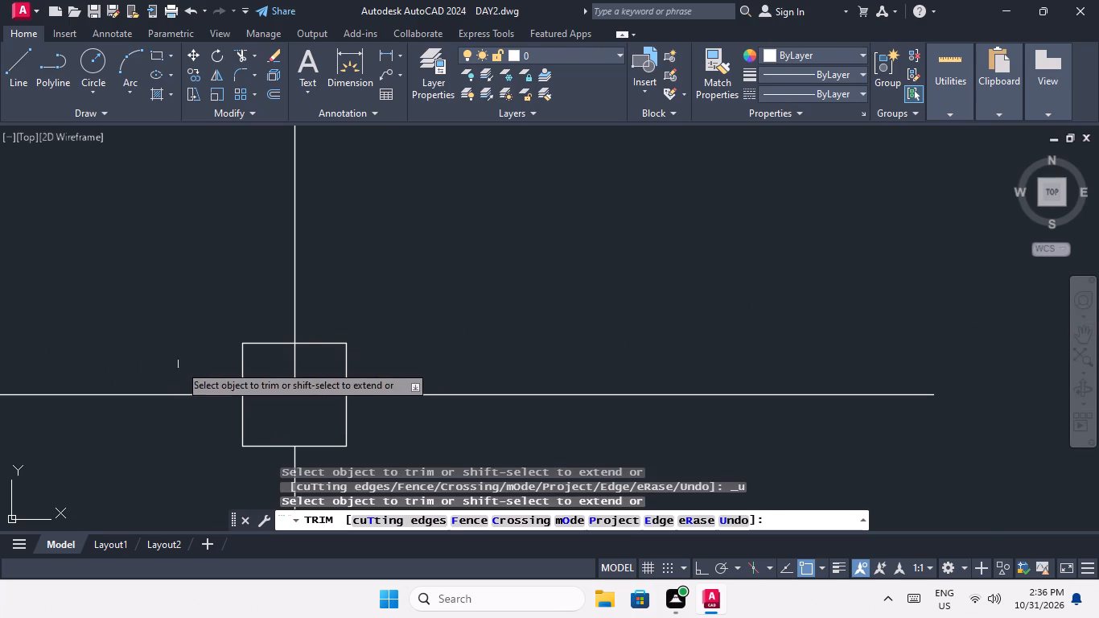
Trim the left and lower centre-line segments inside the first and second square columns of the fifth row from the top.
scroll(156, 367, down, 5)
middle_drag(127, 402, 325, 365)
scroll(293, 361, down, 2)
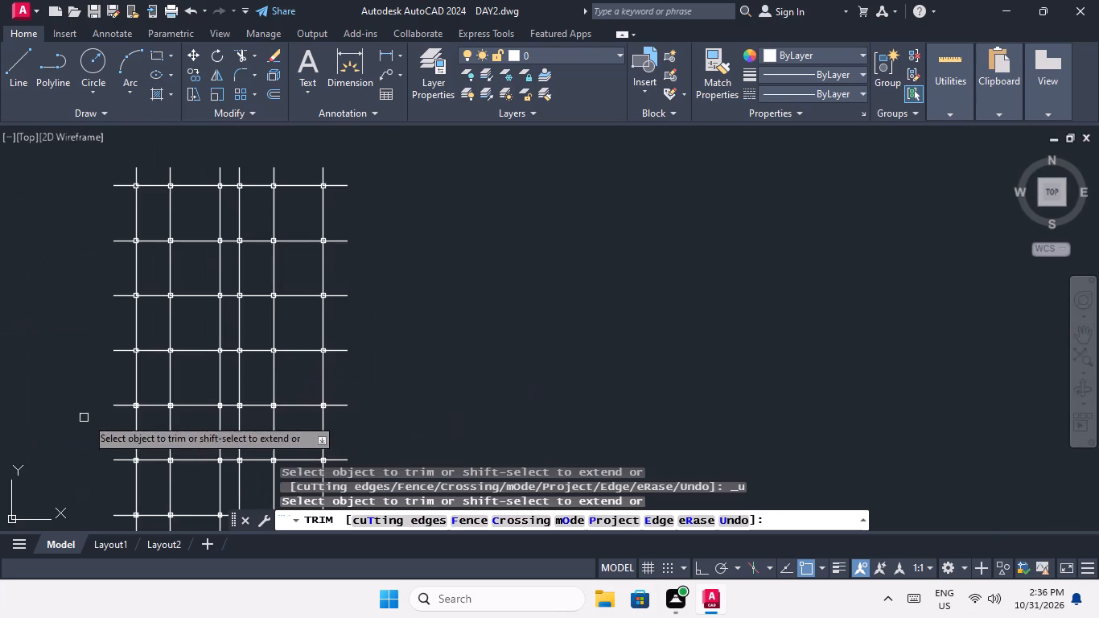
scroll(167, 424, up, 3)
middle_drag(66, 385, 139, 360)
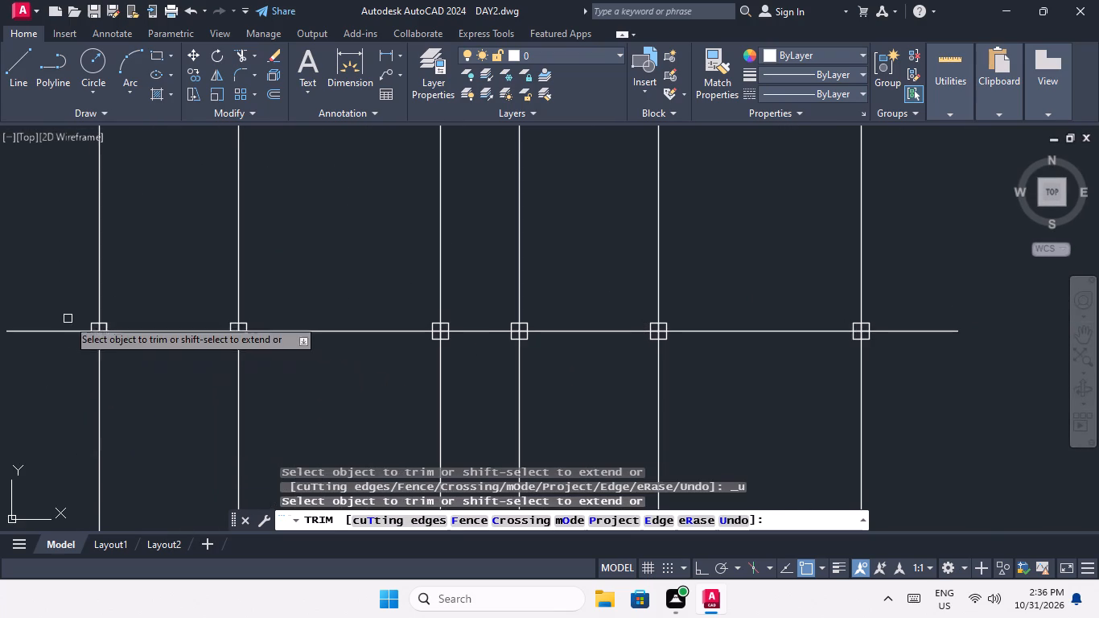
scroll(92, 330, up, 4)
drag(146, 361, 140, 353)
click(124, 324)
scroll(122, 332, down, 4)
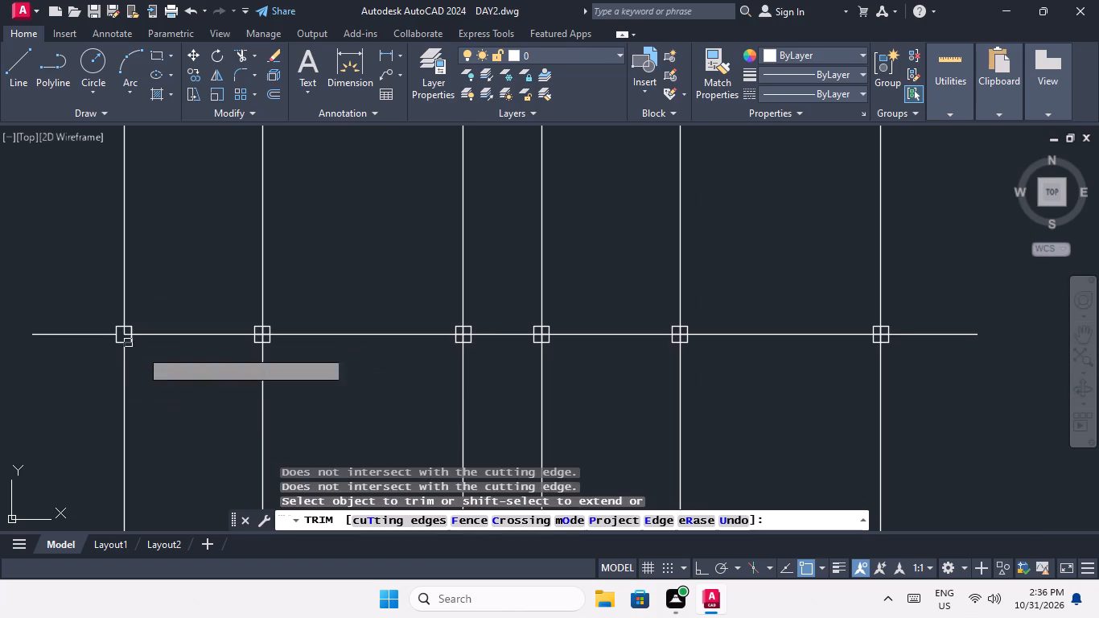
scroll(265, 329, up, 5)
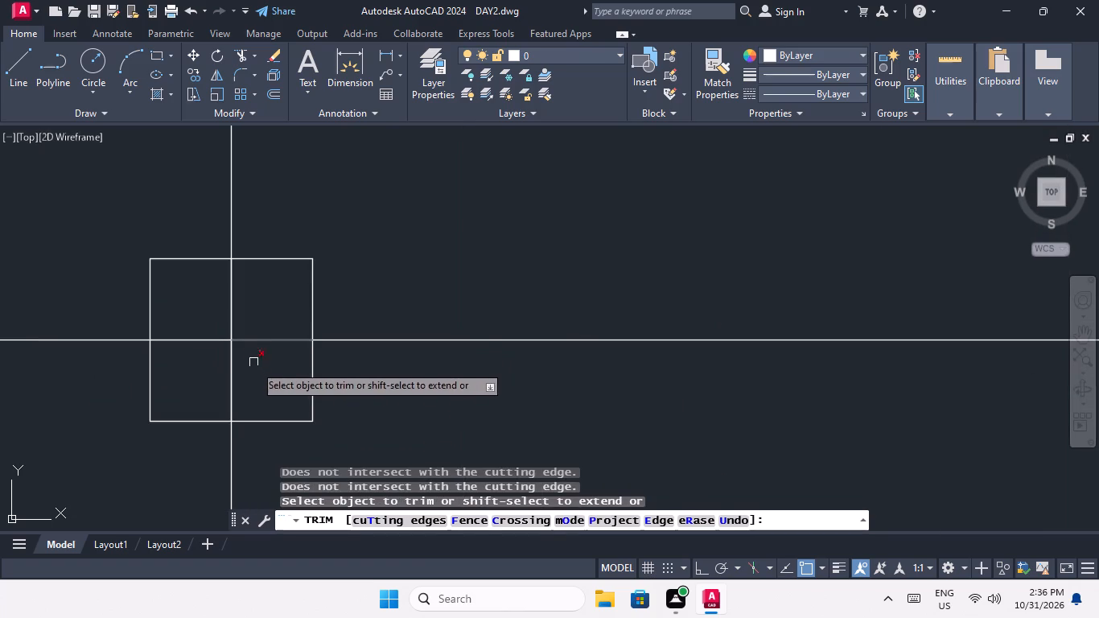
click(255, 376)
click(197, 321)
scroll(208, 318, down, 5)
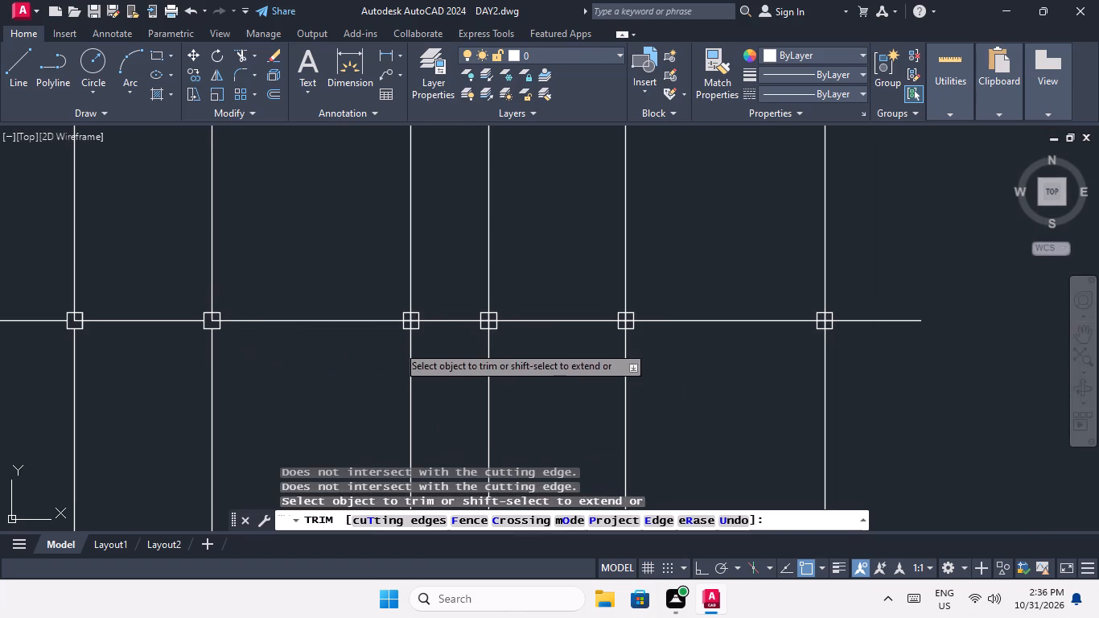
Trim the left and lower centre-line segments inside the third and fourth square columns of the fifth row from the top.
scroll(419, 321, up, 5)
click(352, 341)
click(297, 278)
scroll(301, 295, down, 4)
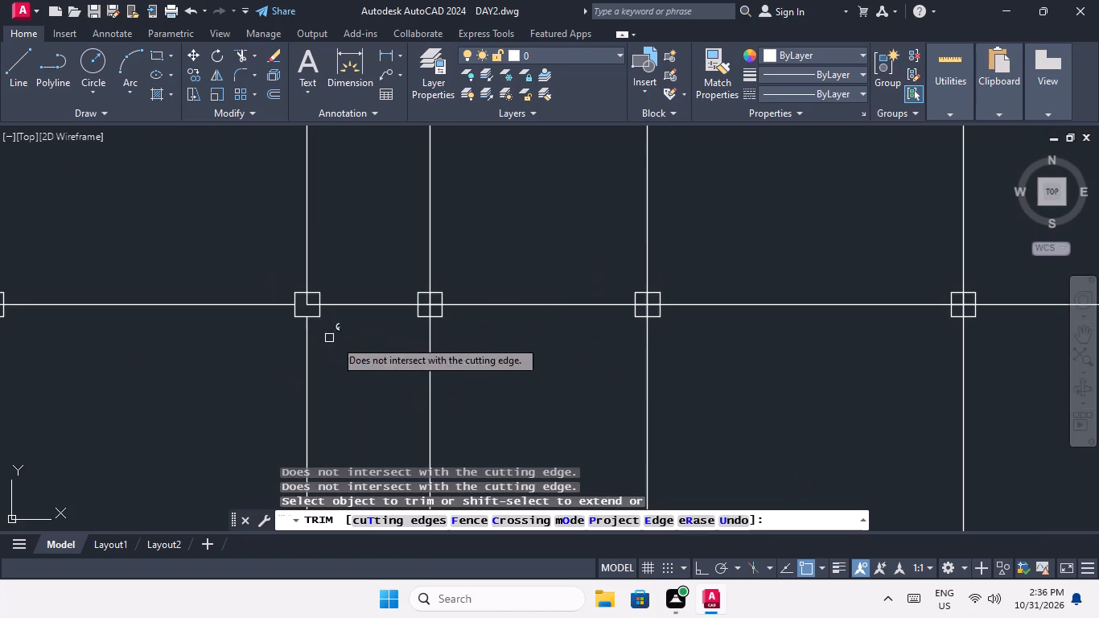
middle_drag(349, 362, 269, 388)
scroll(352, 333, up, 4)
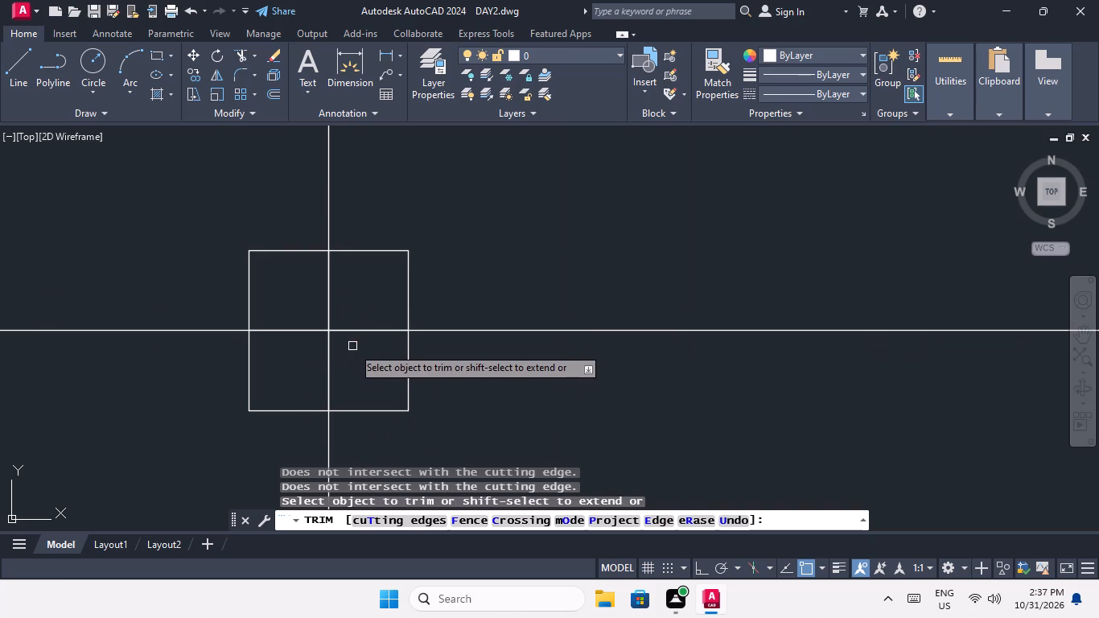
drag(351, 357, 341, 347)
click(314, 304)
scroll(311, 310, down, 4)
Trim the left and lower centre-line segments inside the fifth square column of the fifth row from the top.
middle_drag(393, 360, 233, 409)
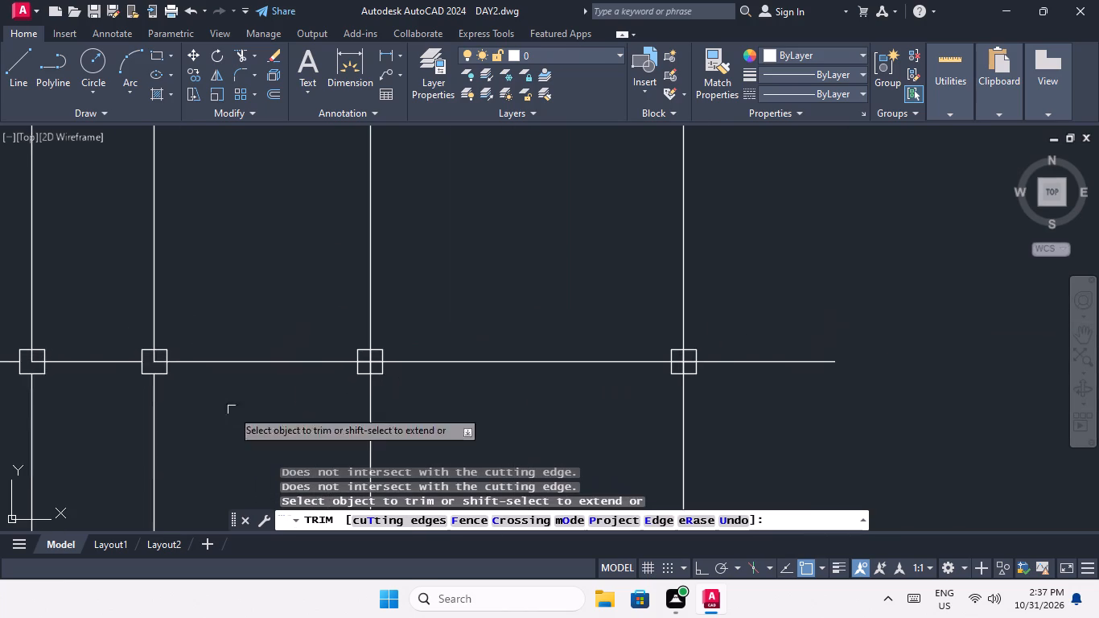
scroll(368, 365, up, 3)
drag(389, 376, 380, 366)
click(356, 328)
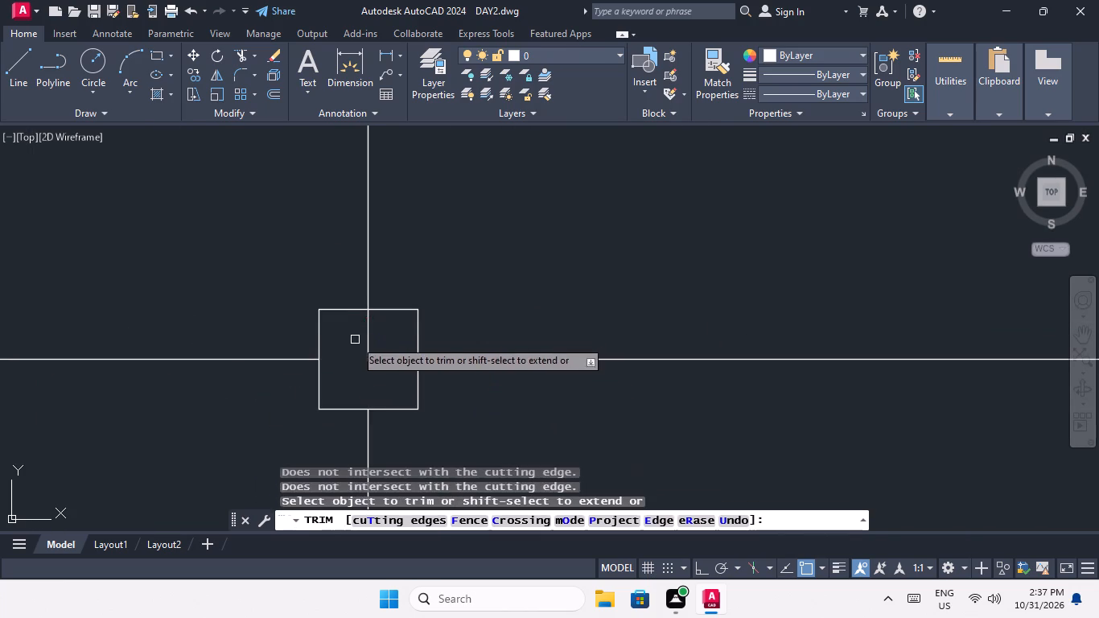
scroll(356, 343, down, 5)
Trim the left and lower centre-line segments inside the sixth square column of the fifth row from the top.
middle_drag(436, 391, 292, 406)
scroll(338, 362, up, 5)
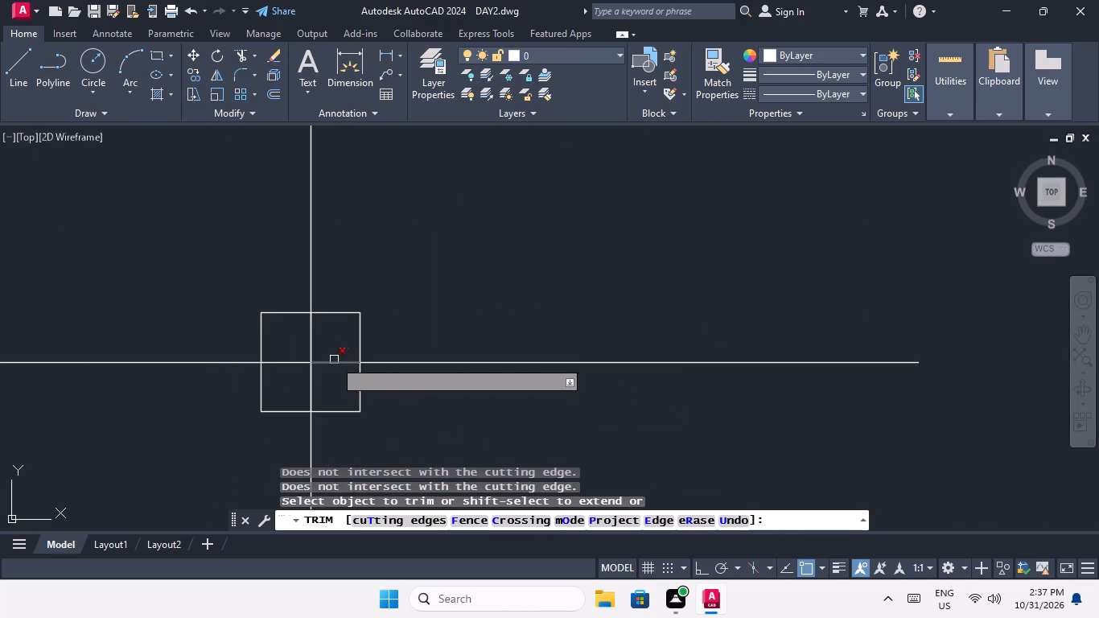
scroll(331, 363, up, 1)
drag(336, 395, 327, 391)
click(274, 337)
scroll(281, 340, down, 5)
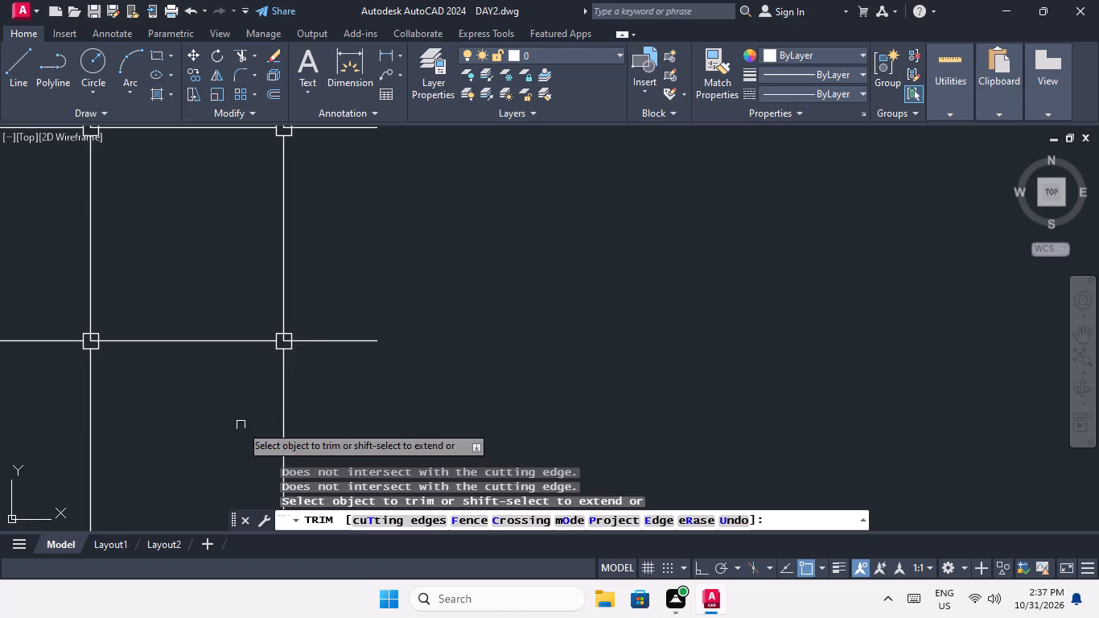
Trim the left and lower centre-line segments inside the first and second square columns of the sixth row from the top.
middle_drag(233, 418, 343, 362)
scroll(335, 360, down, 2)
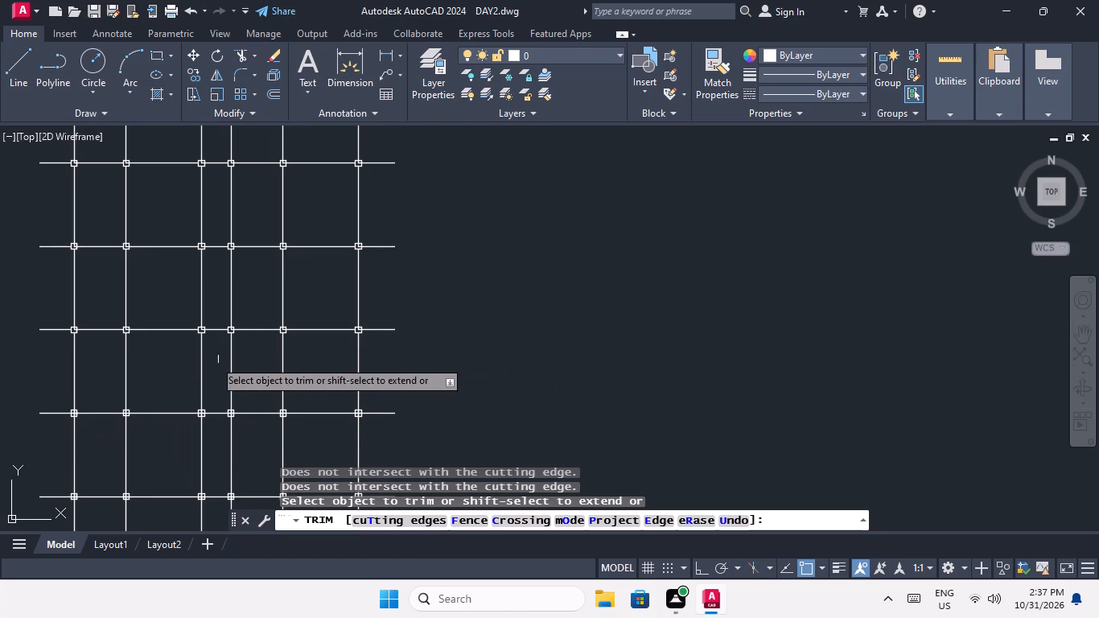
scroll(97, 448, down, 1)
middle_drag(98, 447, 179, 350)
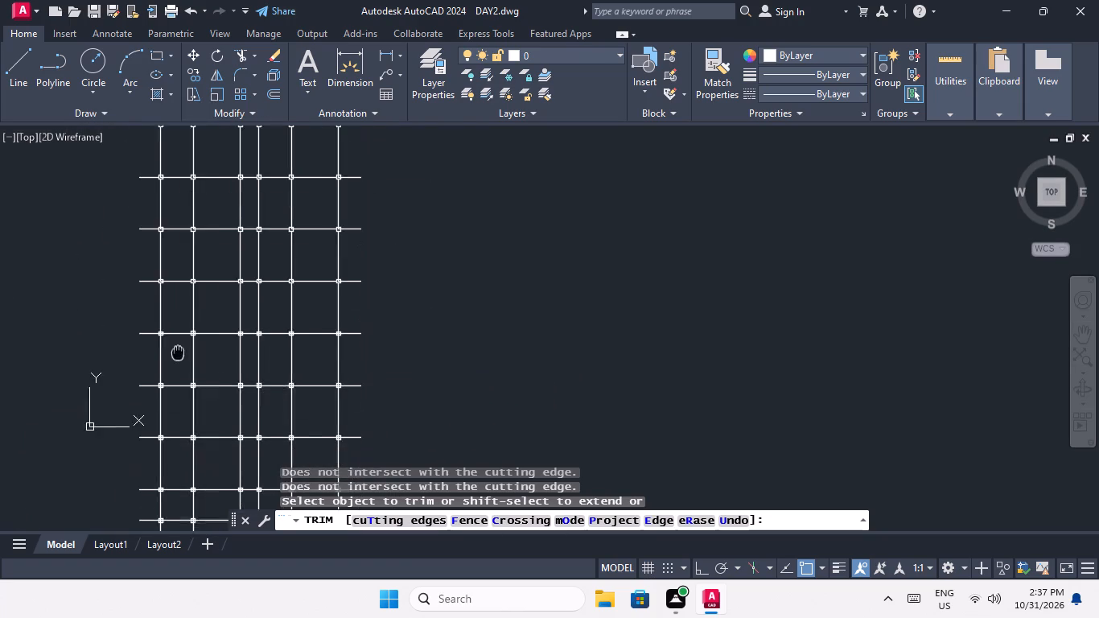
middle_drag(179, 350, 180, 348)
scroll(166, 323, up, 5)
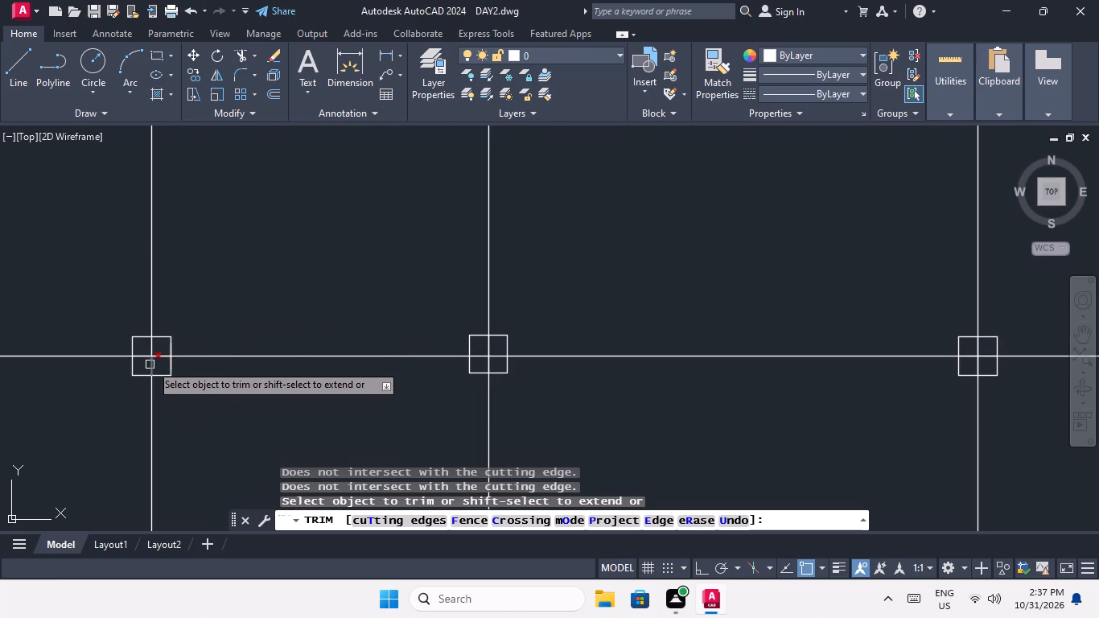
middle_drag(150, 344, 153, 232)
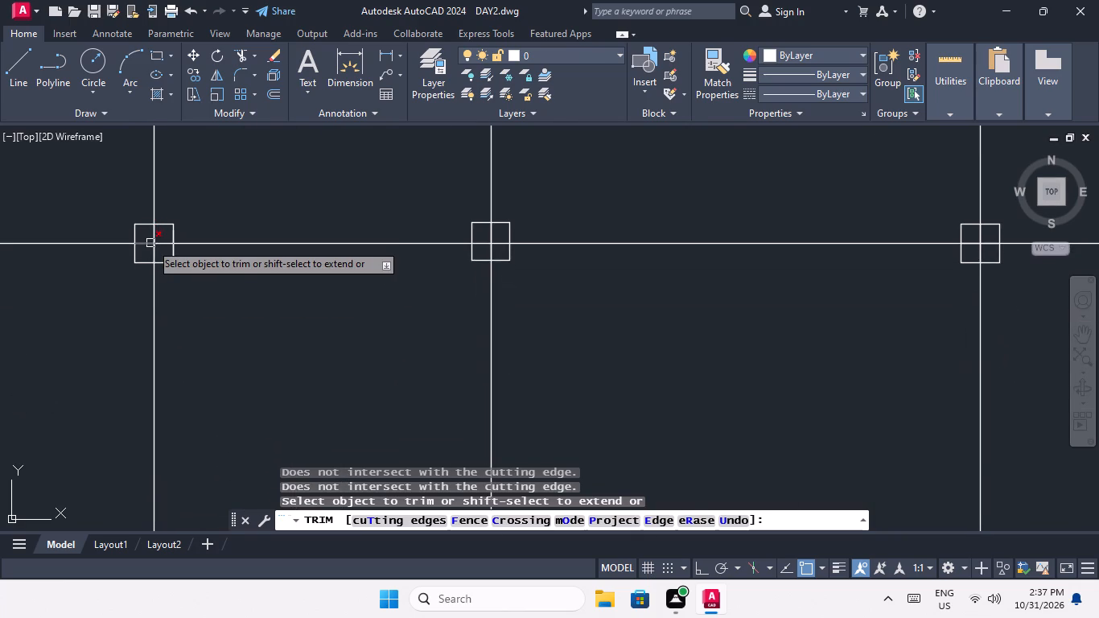
scroll(150, 243, up, 3)
drag(211, 278, 201, 279)
click(128, 216)
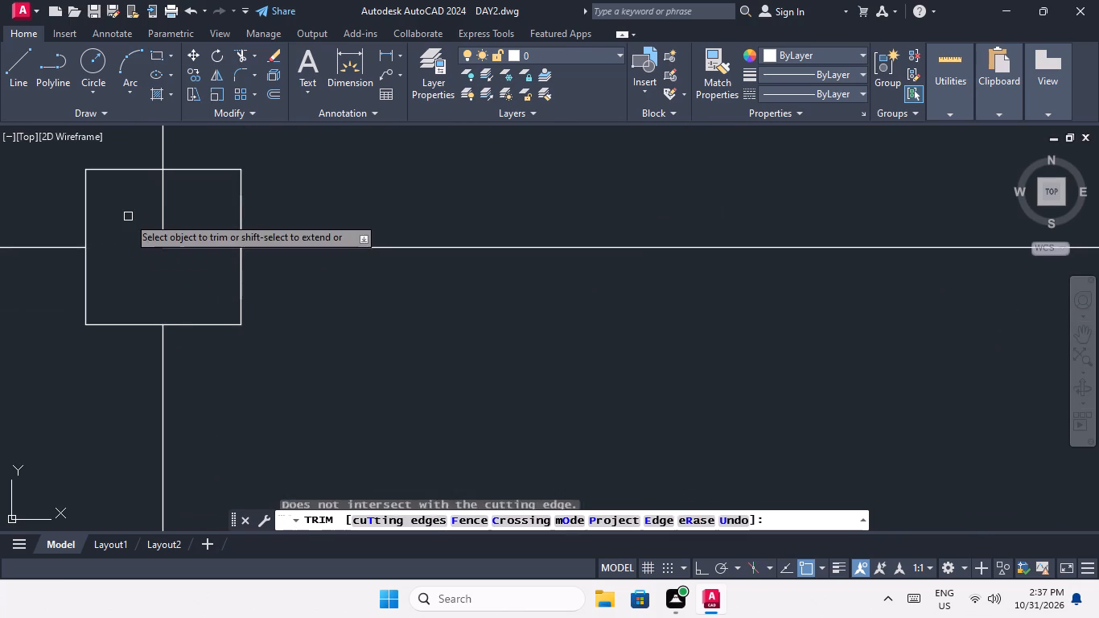
scroll(132, 215, down, 3)
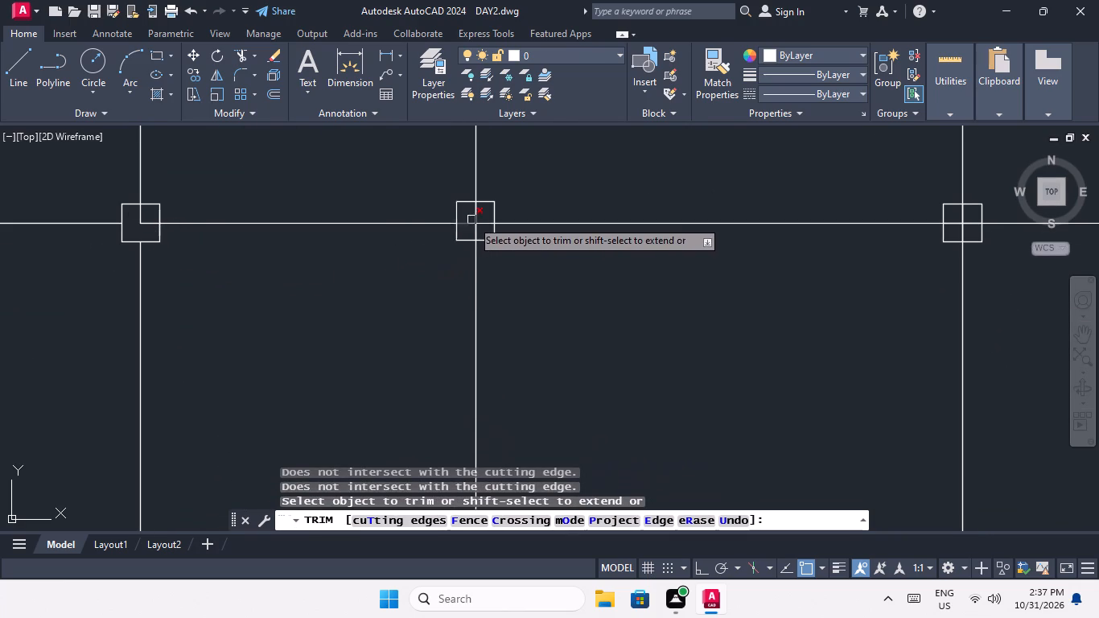
scroll(471, 219, up, 3)
click(518, 270)
click(469, 208)
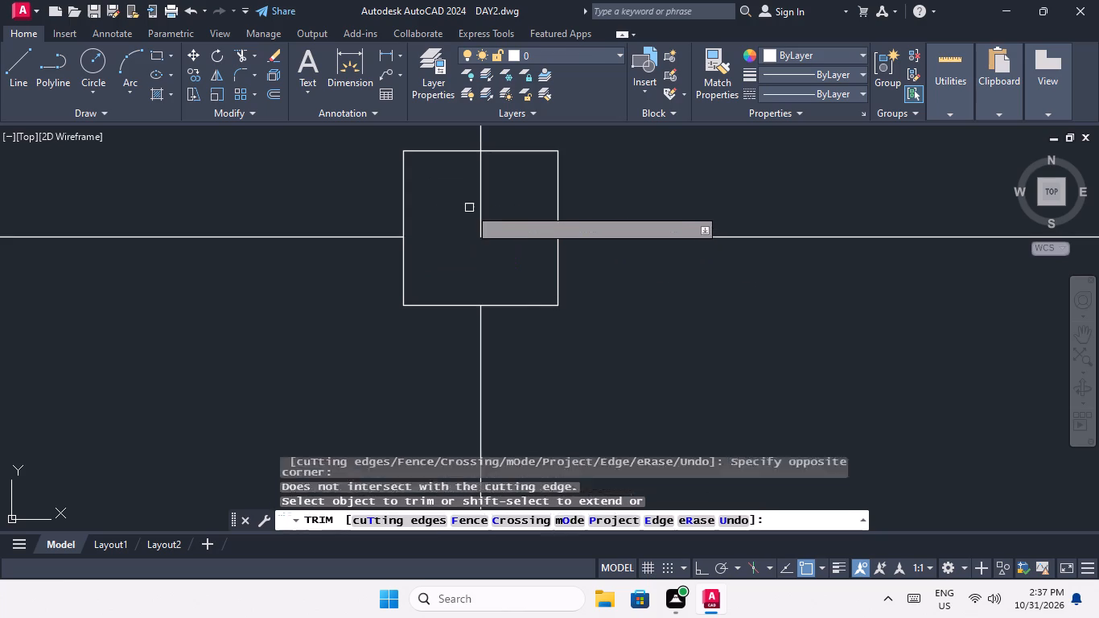
Trim the left and lower centre-line segments inside the third and fourth square columns of the sixth row from the top.
scroll(469, 208, down, 4)
middle_drag(528, 278, 288, 345)
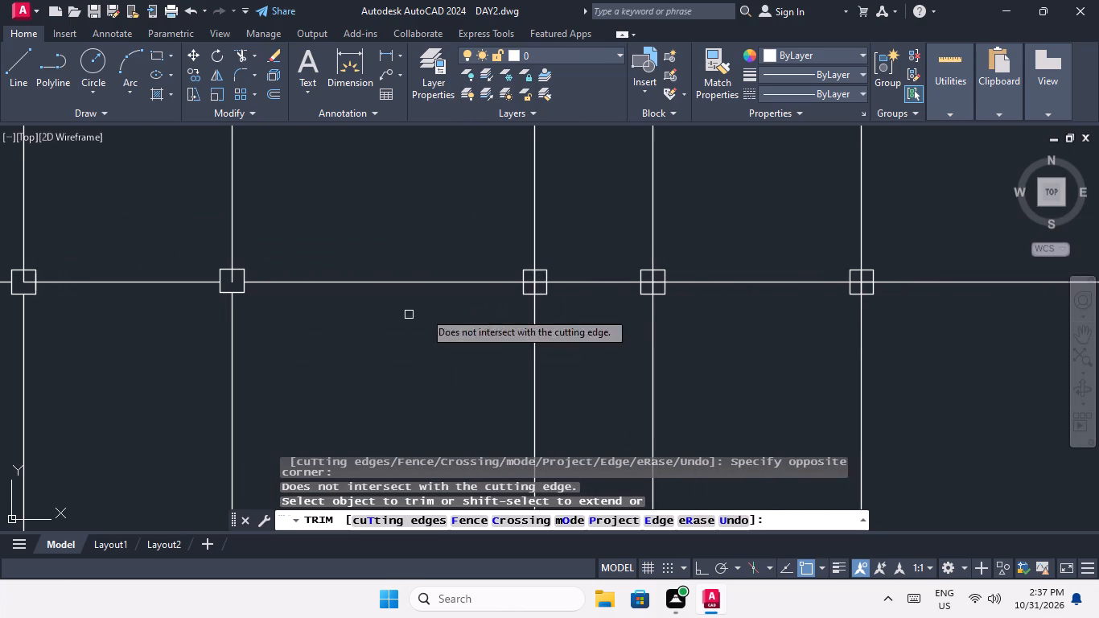
scroll(542, 281, up, 3)
click(532, 313)
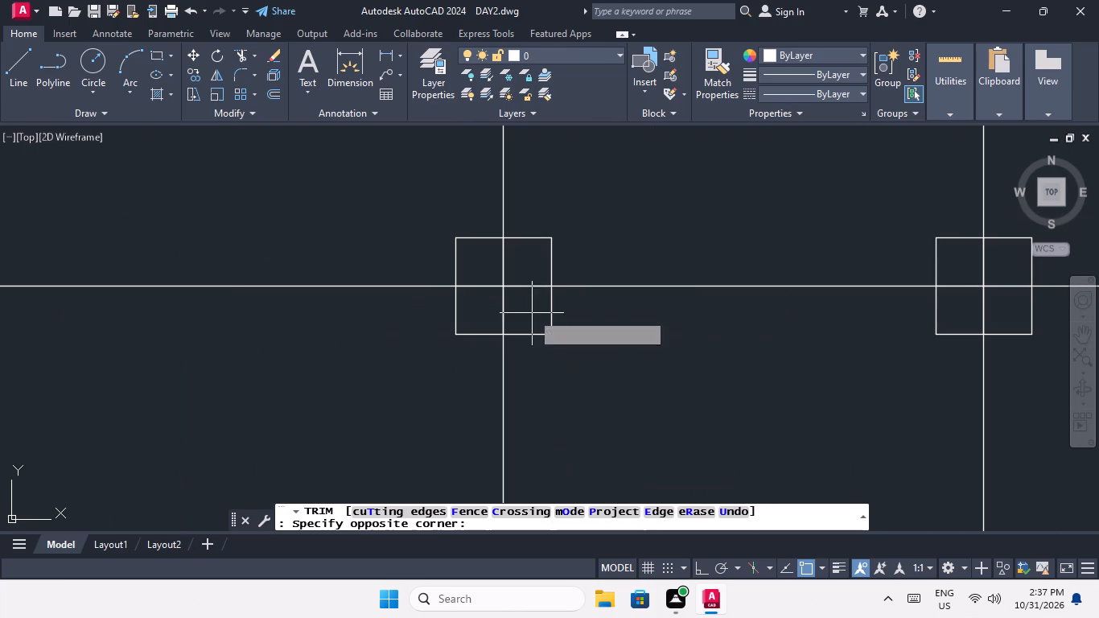
click(491, 258)
scroll(491, 273, down, 2)
middle_drag(582, 334, 478, 369)
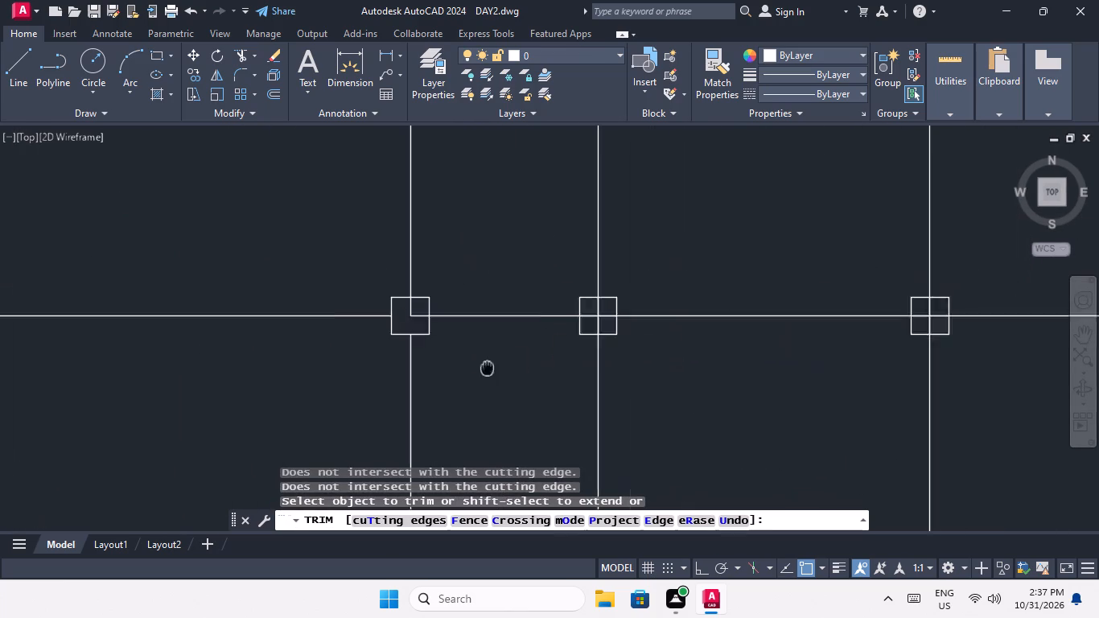
middle_drag(478, 369, 341, 388)
scroll(457, 336, up, 3)
click(434, 380)
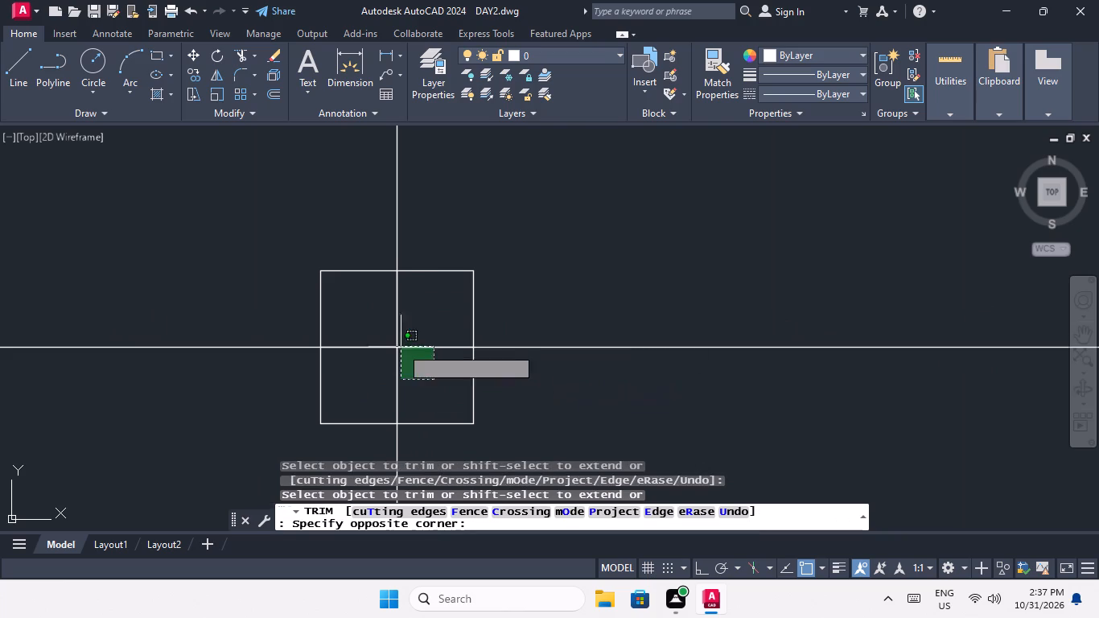
click(382, 323)
Trim the left and lower centre-line segments inside the fifth and sixth square columns of the sixth row from the top.
scroll(386, 321, down, 4)
middle_drag(465, 353, 307, 389)
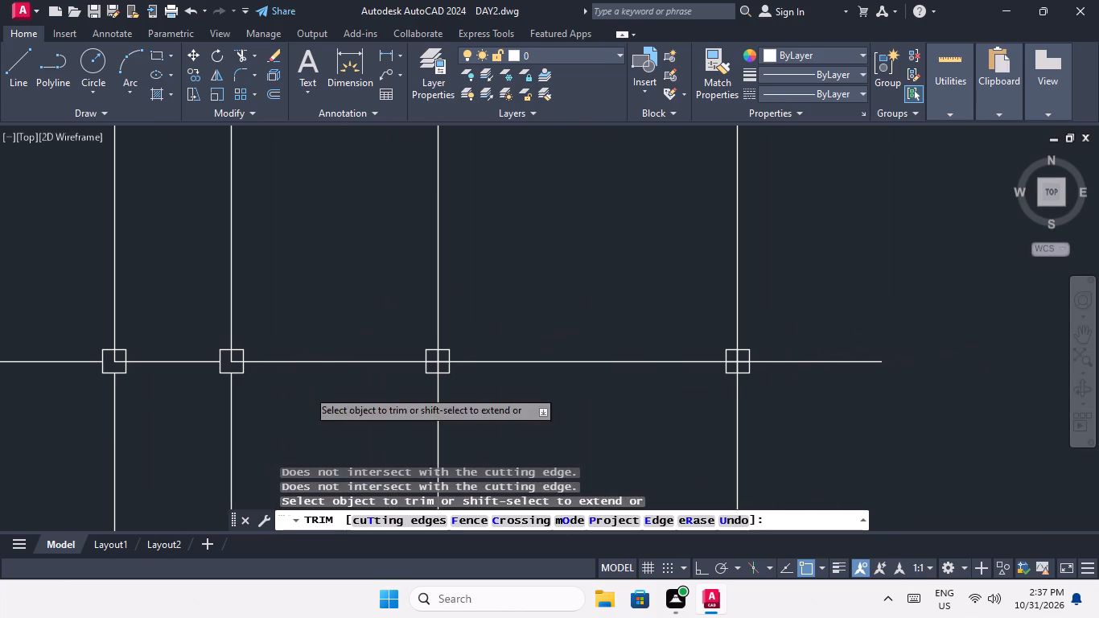
scroll(438, 360, up, 4)
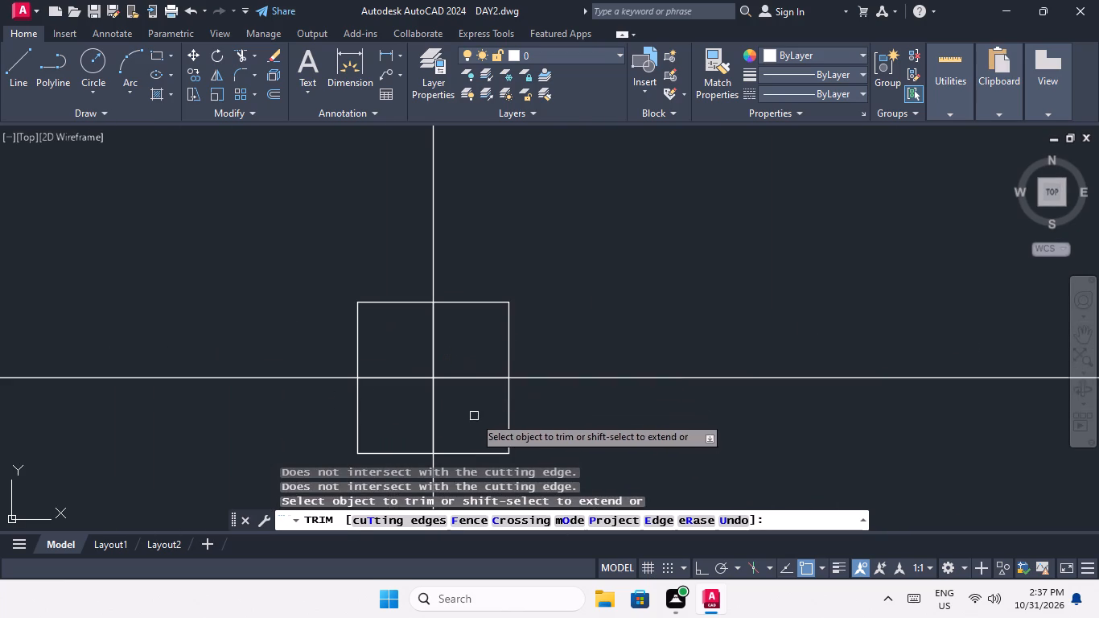
drag(471, 417, 459, 414)
click(409, 352)
scroll(424, 348, down, 4)
middle_drag(552, 398, 277, 411)
scroll(448, 373, up, 6)
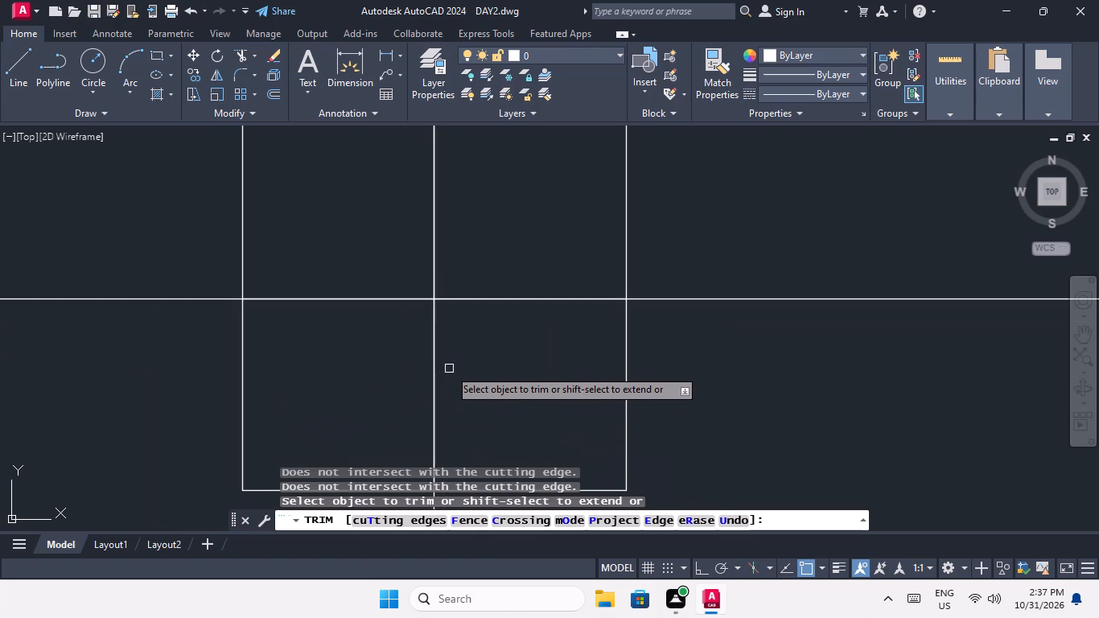
click(491, 394)
scroll(411, 278, down, 4)
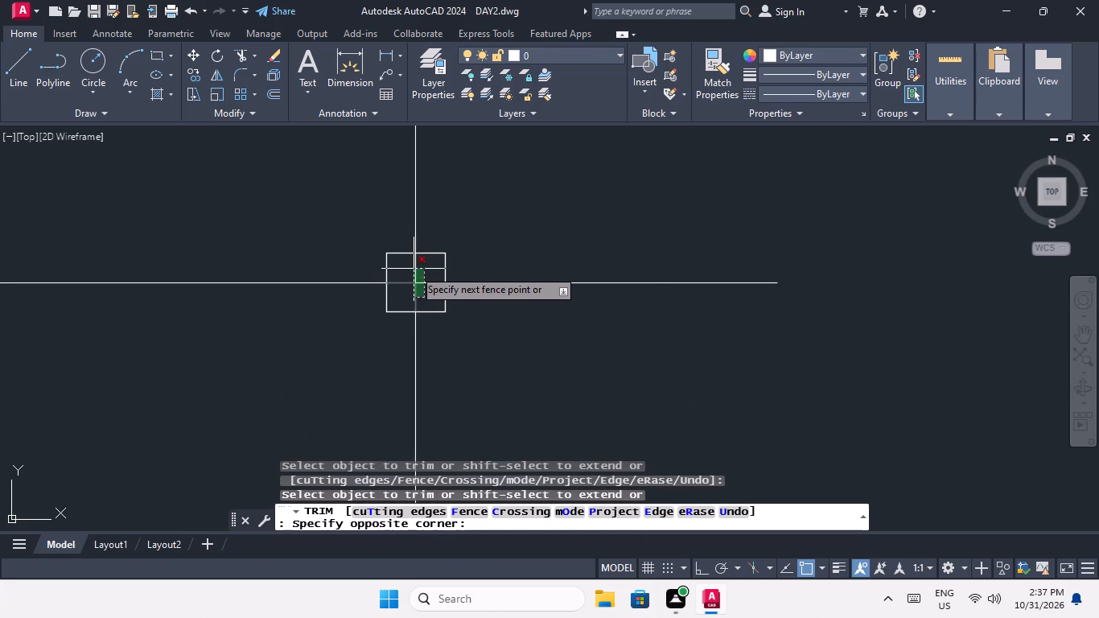
click(414, 269)
Trim the left and lower centre-line segments inside the first and second square columns of the seventh row from the top.
scroll(414, 269, down, 3)
middle_drag(366, 348, 438, 285)
scroll(436, 282, down, 3)
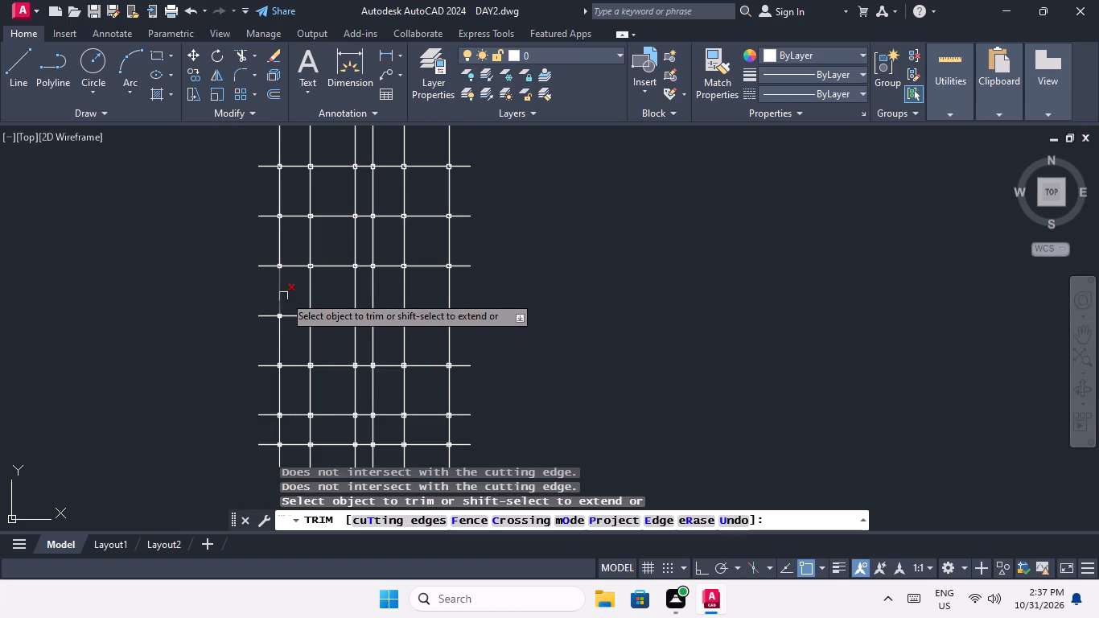
scroll(280, 317, up, 1)
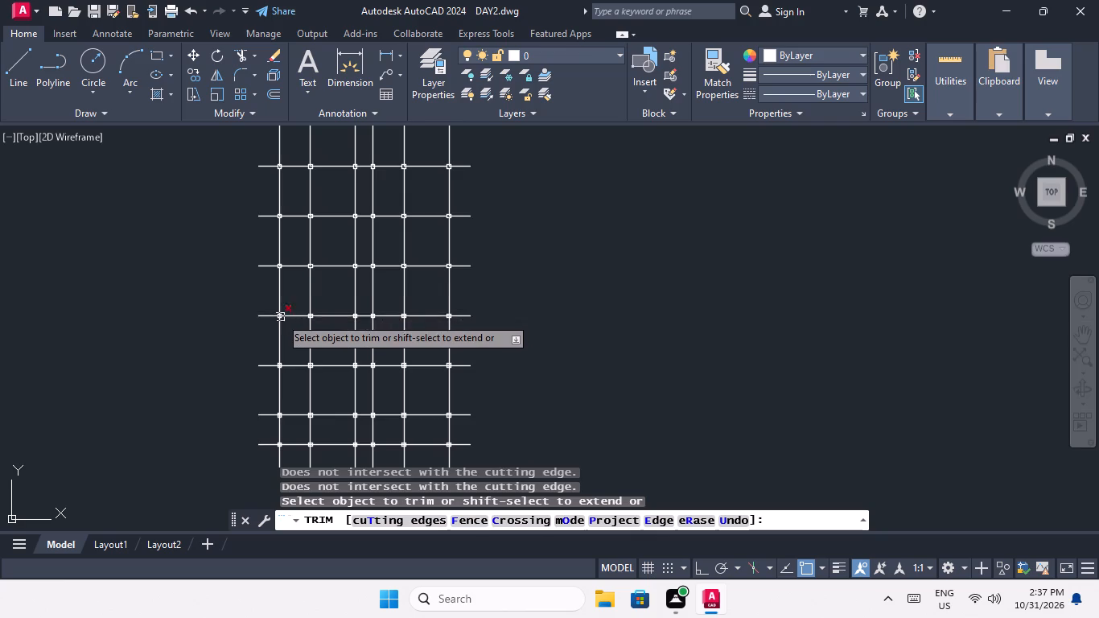
scroll(280, 317, up, 8)
drag(373, 381, 357, 377)
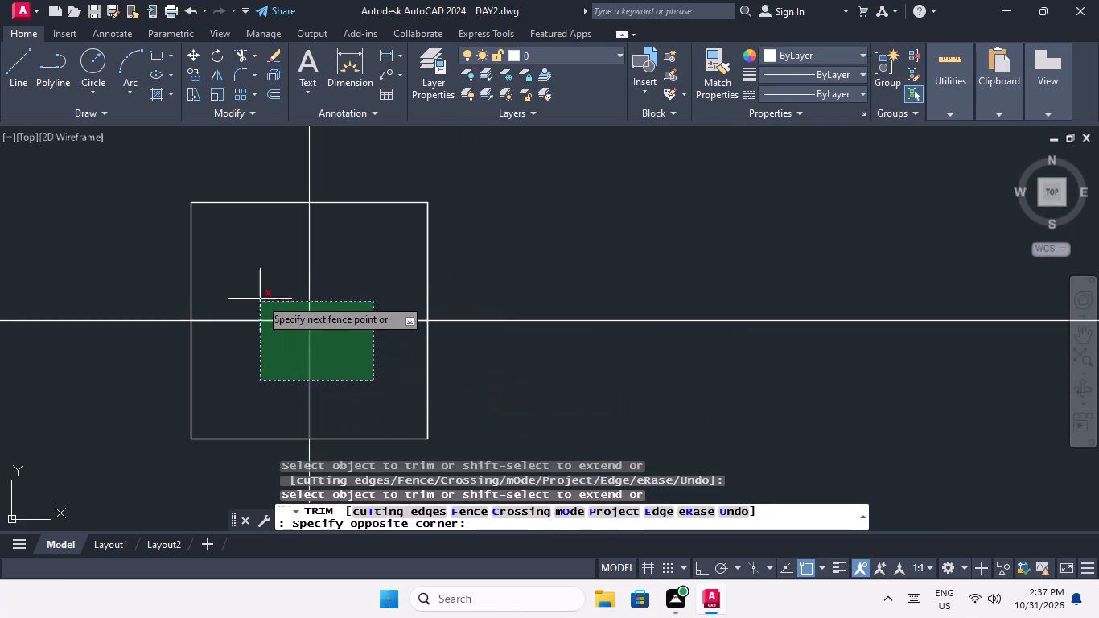
click(258, 296)
scroll(258, 295, down, 4)
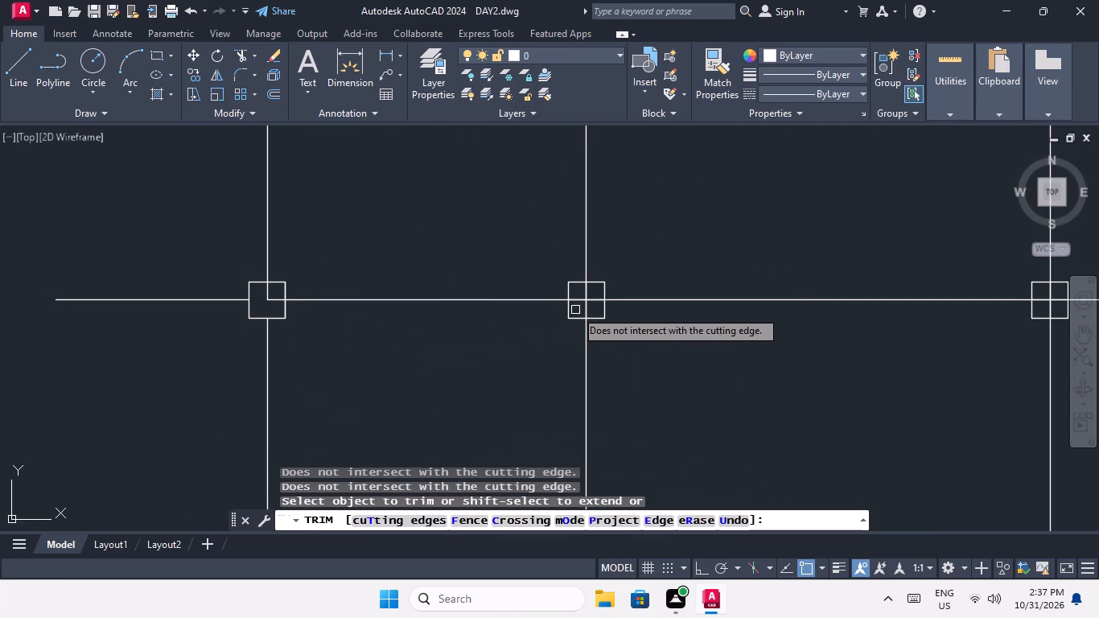
middle_drag(575, 310, 467, 359)
scroll(485, 360, up, 3)
click(485, 360)
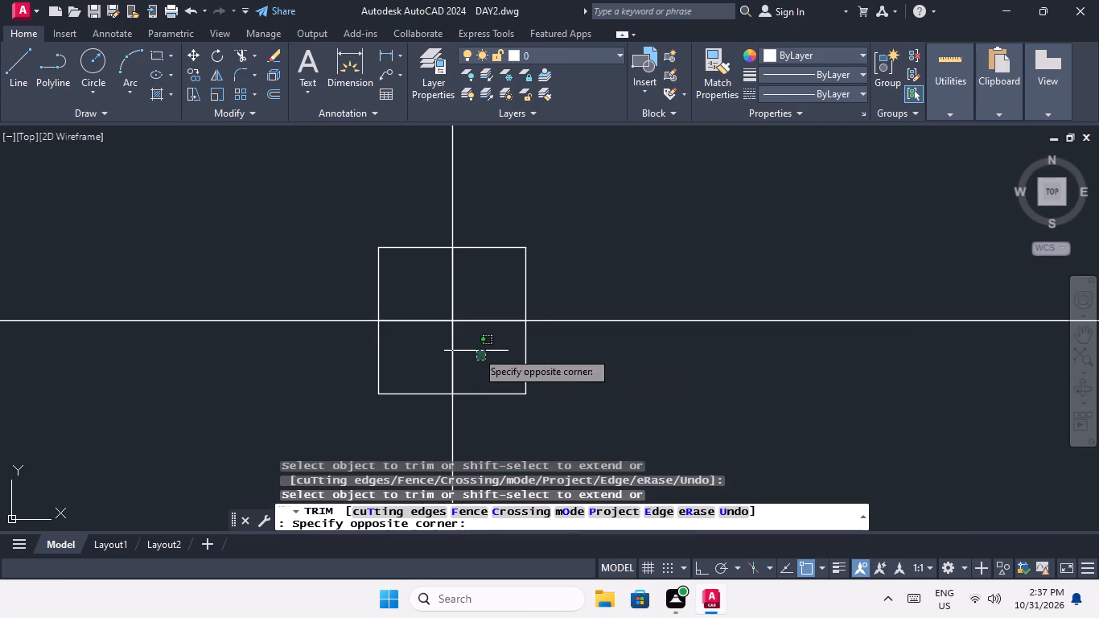
click(439, 305)
Trim the left and lower centre-line segments inside the third and fourth square columns of the seventh row from the top.
scroll(444, 302, down, 5)
middle_drag(516, 339, 473, 348)
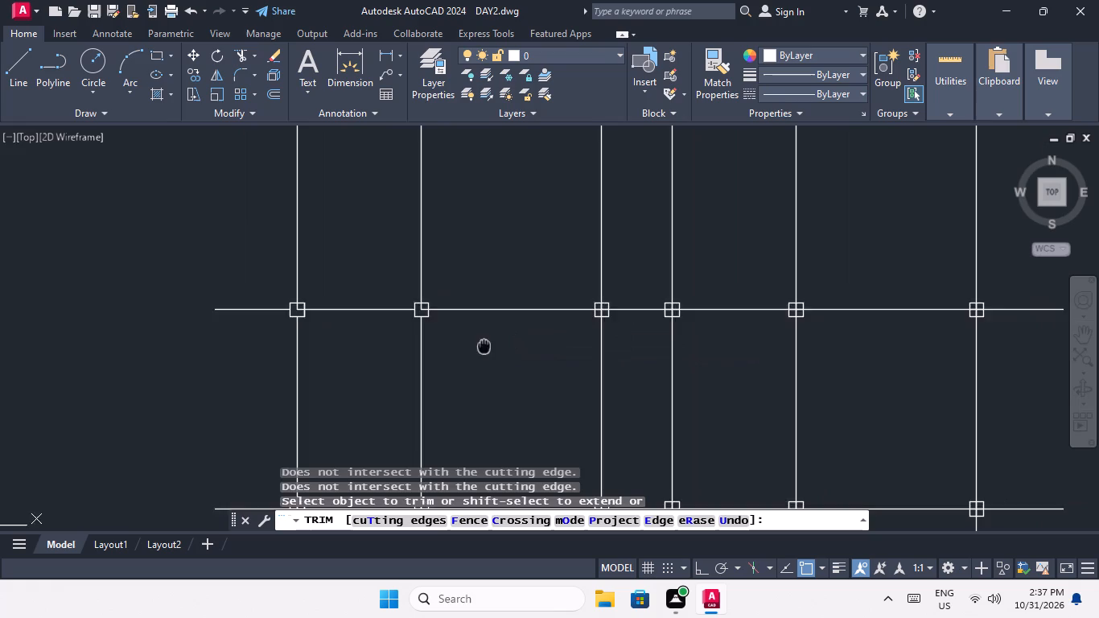
middle_drag(473, 348, 71, 345)
scroll(184, 319, up, 3)
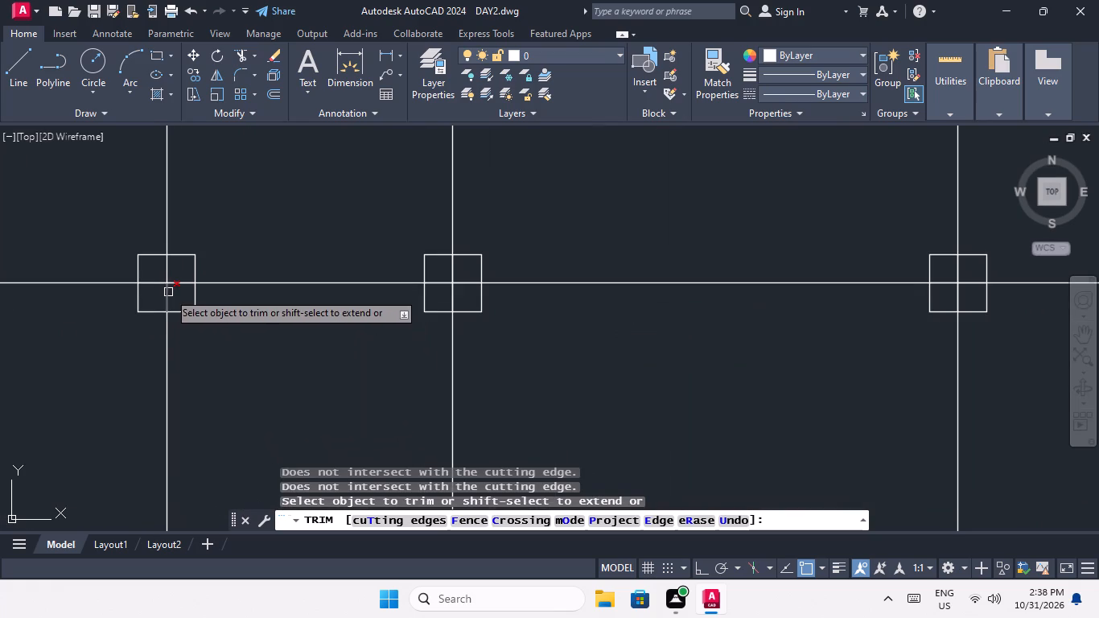
click(175, 298)
click(154, 273)
scroll(166, 274, down, 3)
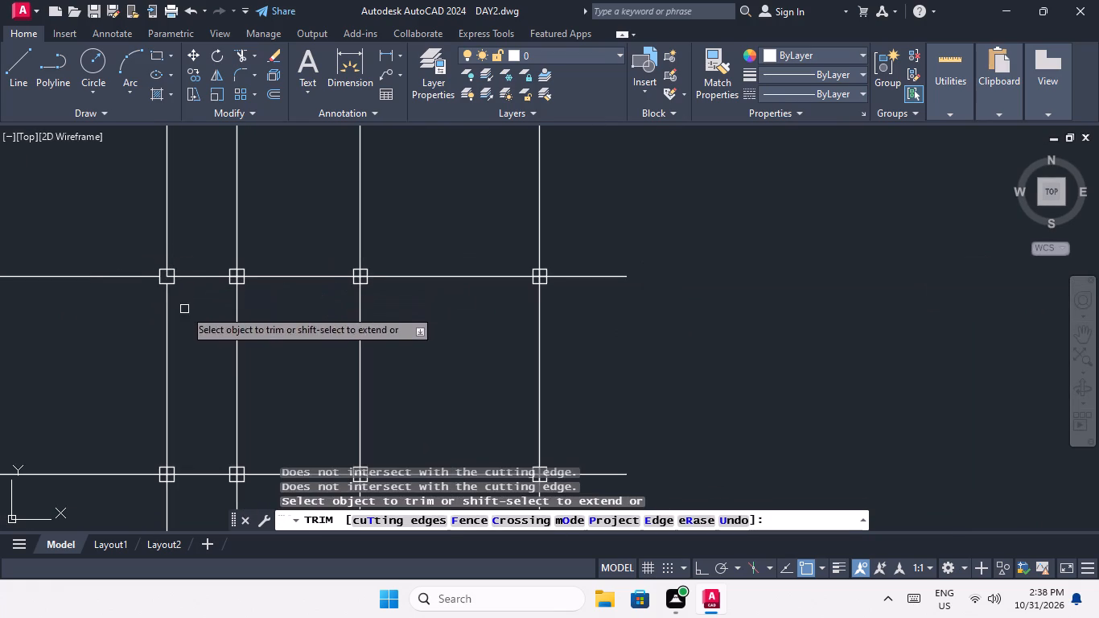
middle_drag(213, 314, 310, 307)
scroll(305, 307, down, 1)
middle_drag(303, 308, 250, 327)
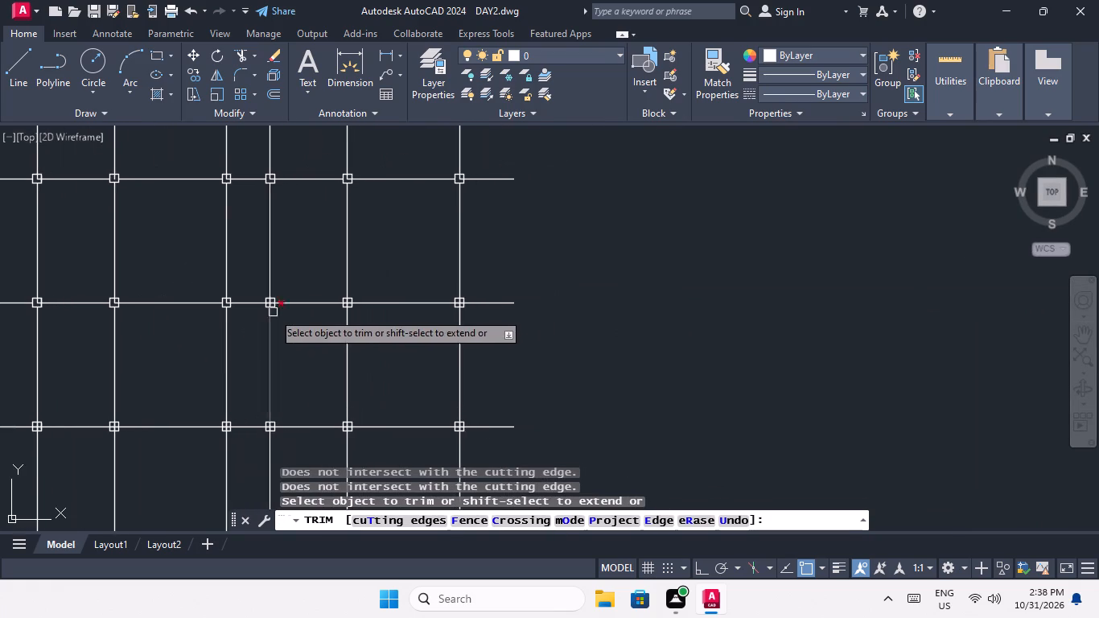
scroll(273, 311, up, 4)
middle_drag(263, 288, 266, 383)
scroll(266, 383, up, 1)
drag(265, 345, 264, 361)
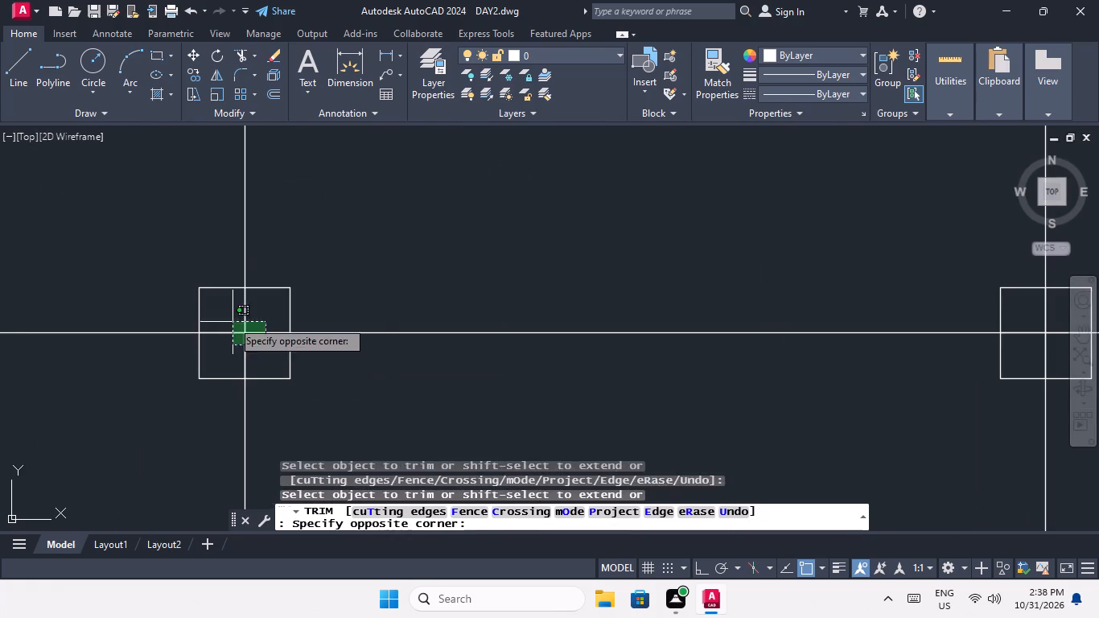
click(228, 315)
Trim the left and lower centre-line segments inside the fifth and sixth square columns of the seventh row from the top.
scroll(228, 315, down, 4)
scroll(341, 325, up, 2)
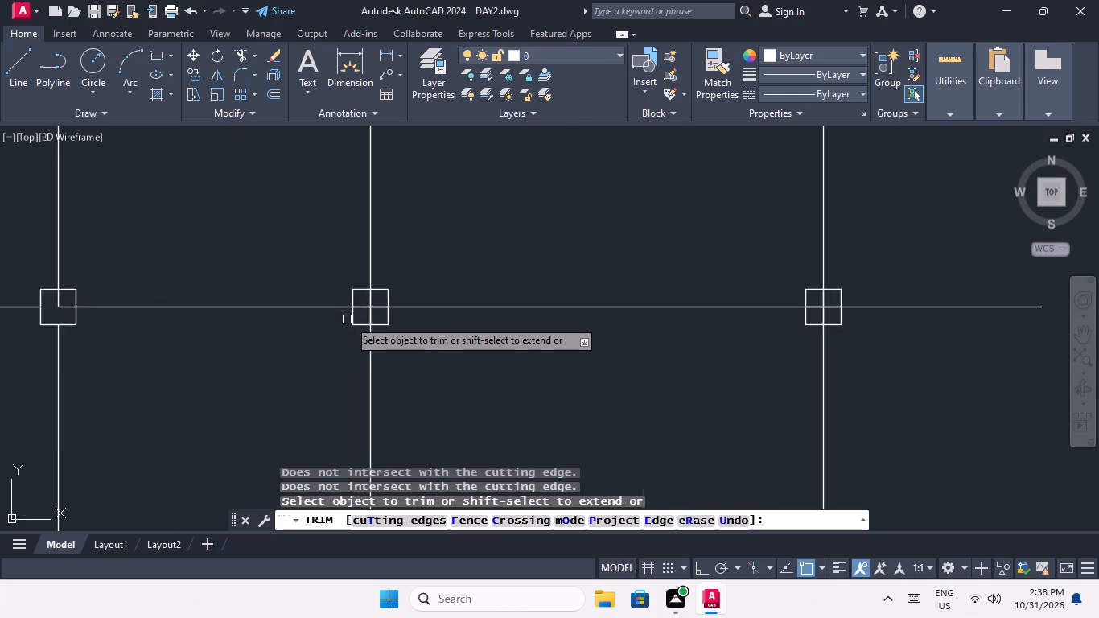
scroll(351, 317, up, 3)
click(427, 320)
click(387, 262)
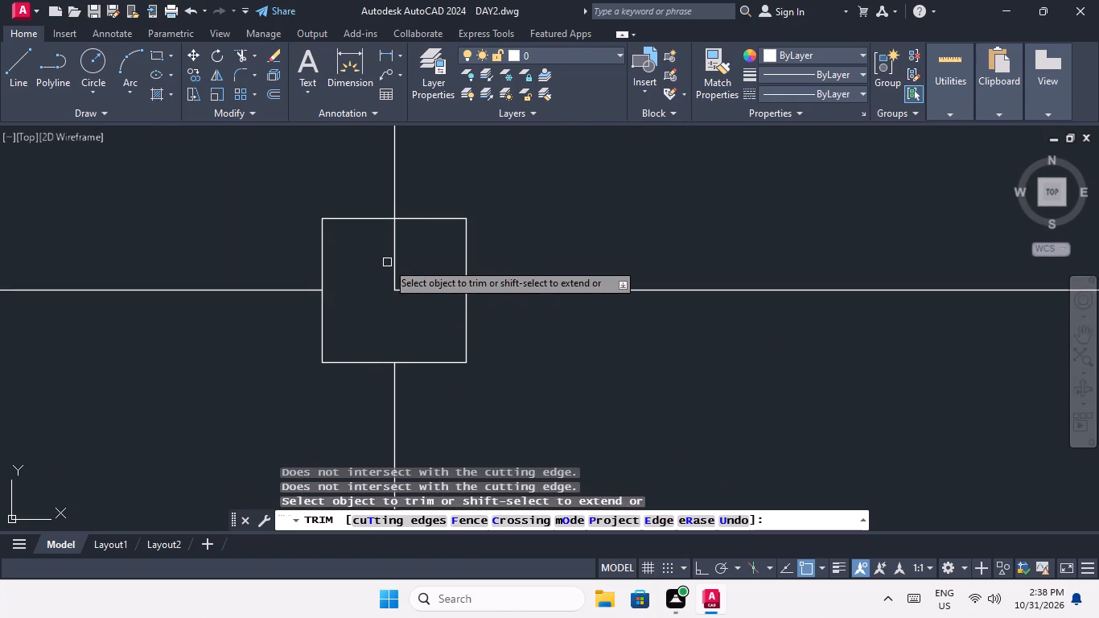
scroll(387, 262, down, 4)
middle_drag(486, 328, 257, 363)
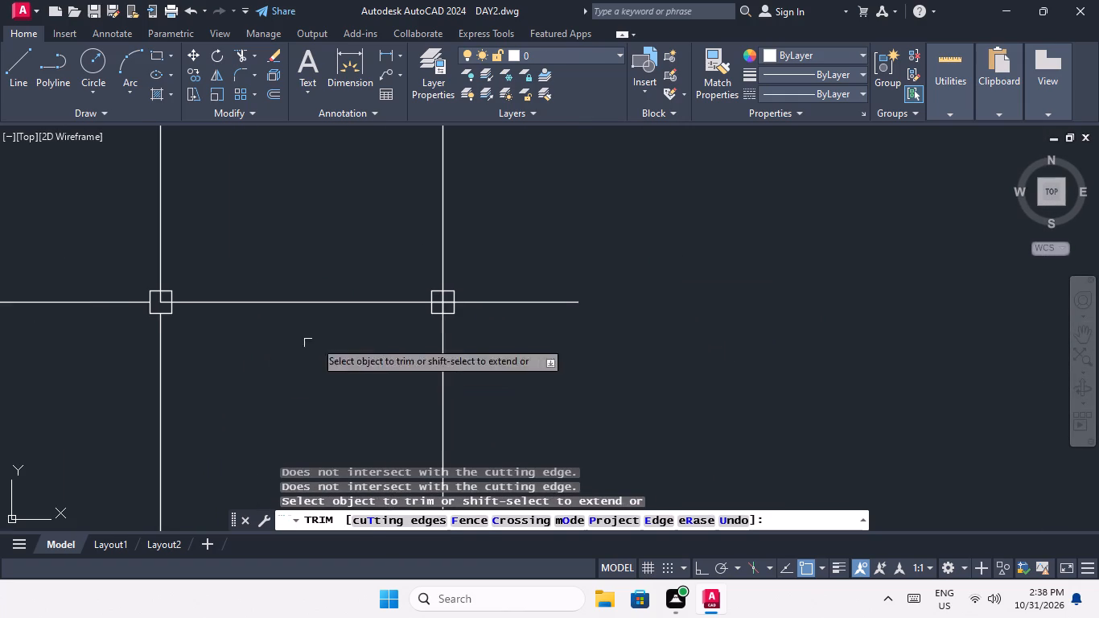
scroll(441, 308, up, 3)
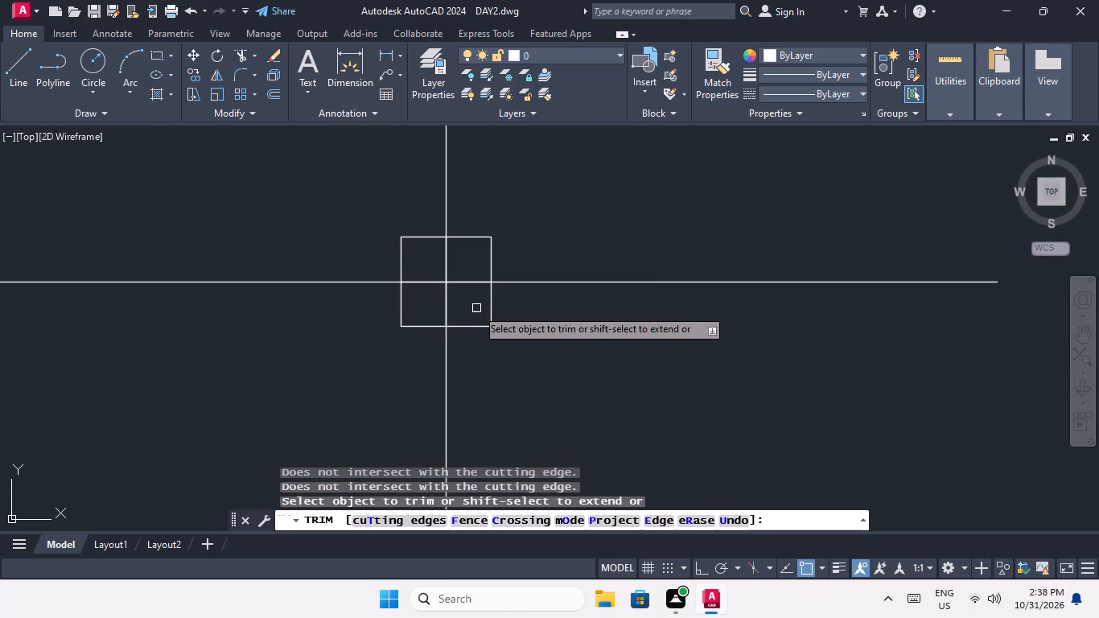
click(464, 299)
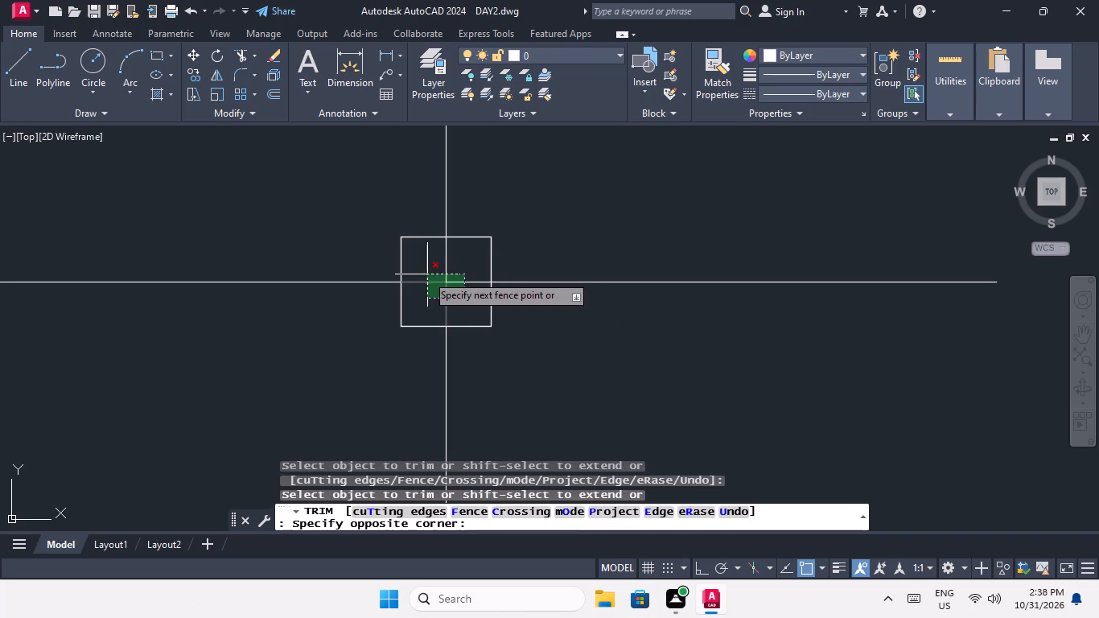
click(426, 274)
Trim the left and lower centre-line segments inside the first and second square columns of the eighth row from the top.
scroll(427, 274, down, 4)
middle_drag(379, 345, 438, 318)
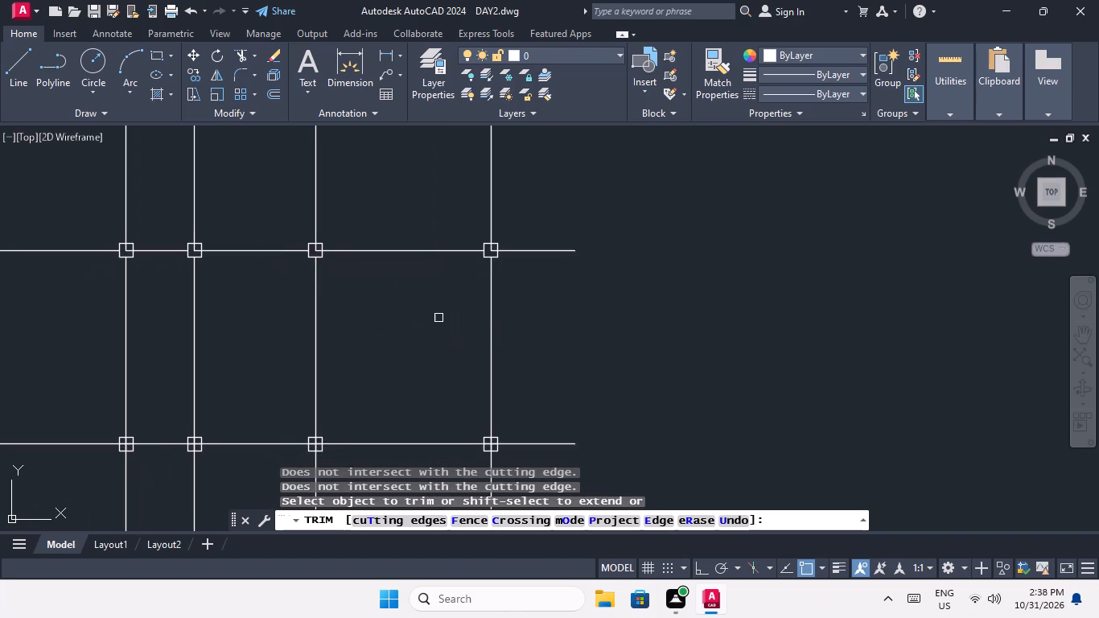
scroll(438, 318, down, 2)
middle_drag(426, 334, 467, 267)
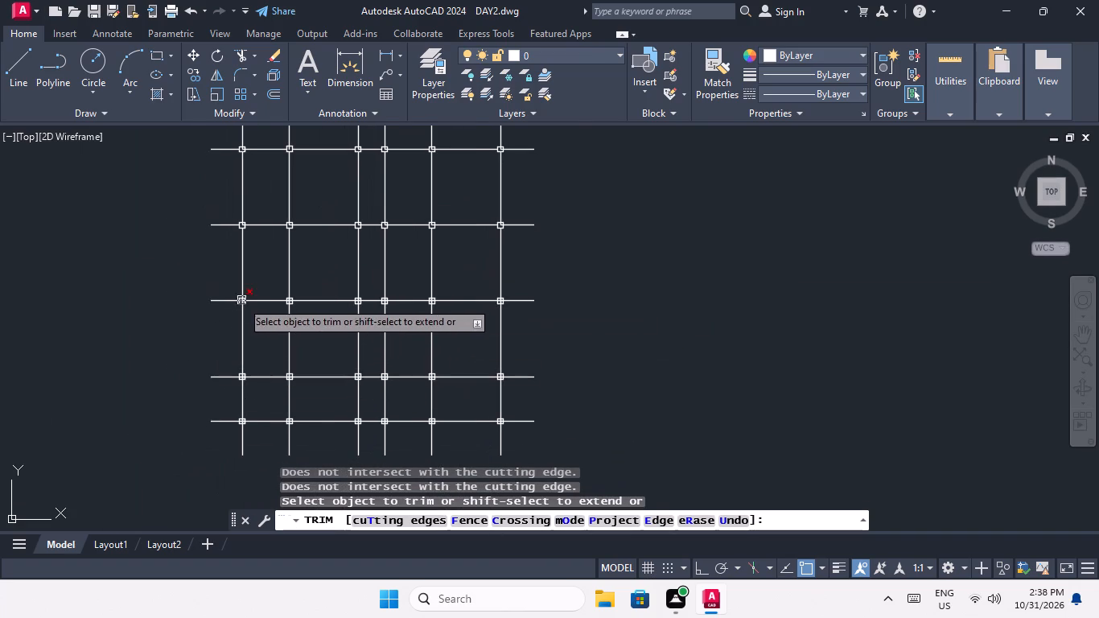
scroll(238, 305, up, 7)
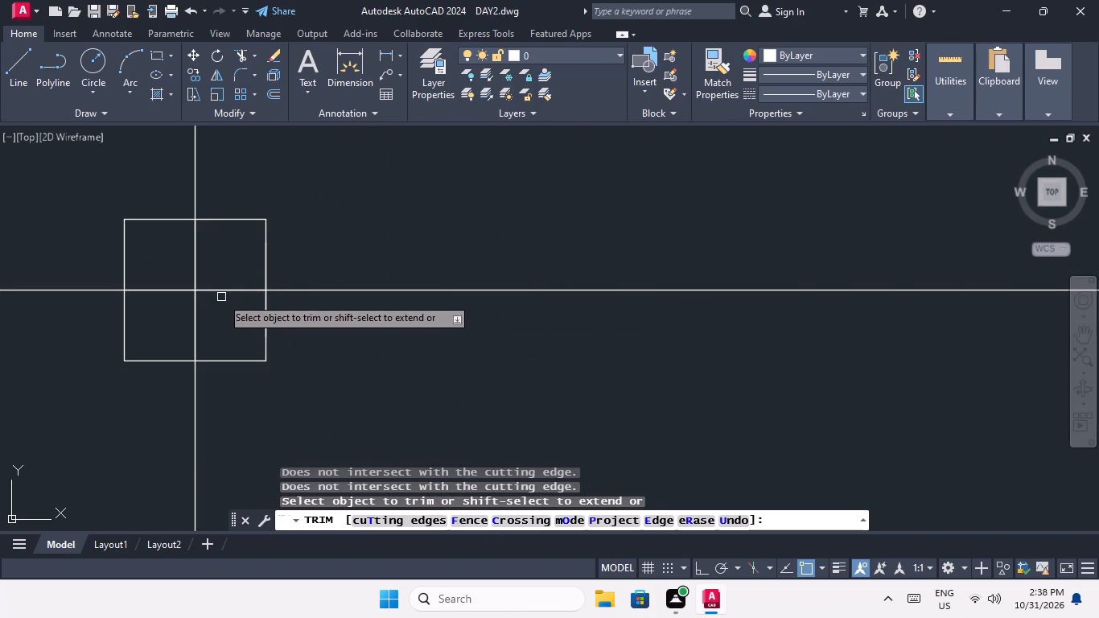
middle_drag(228, 302, 253, 333)
drag(249, 346, 237, 334)
click(209, 301)
scroll(210, 300, down, 2)
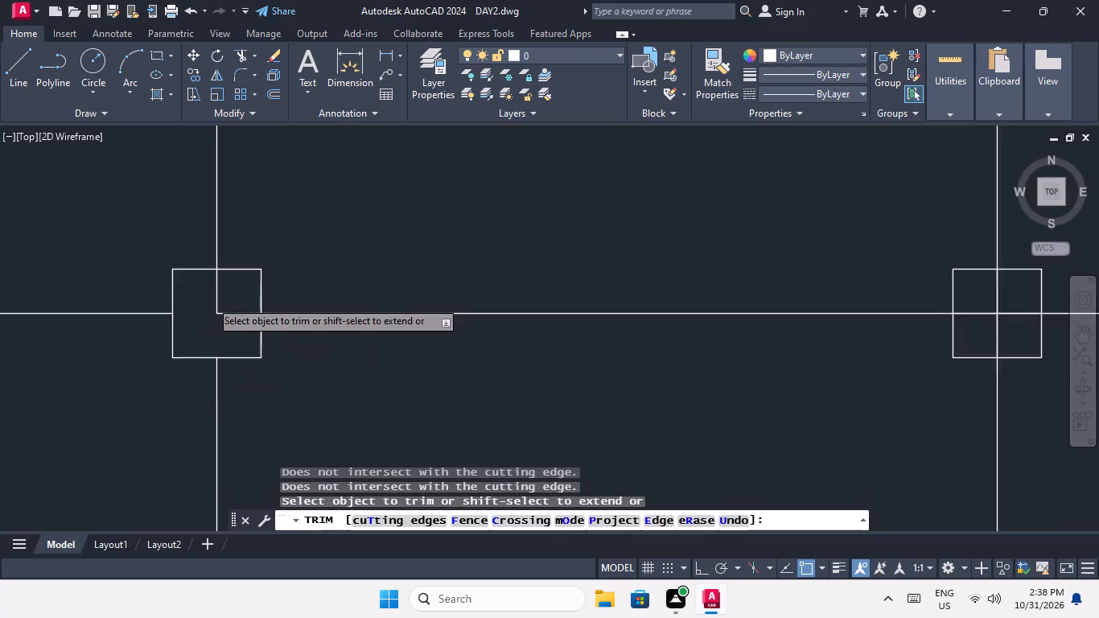
scroll(210, 300, down, 3)
scroll(323, 304, up, 6)
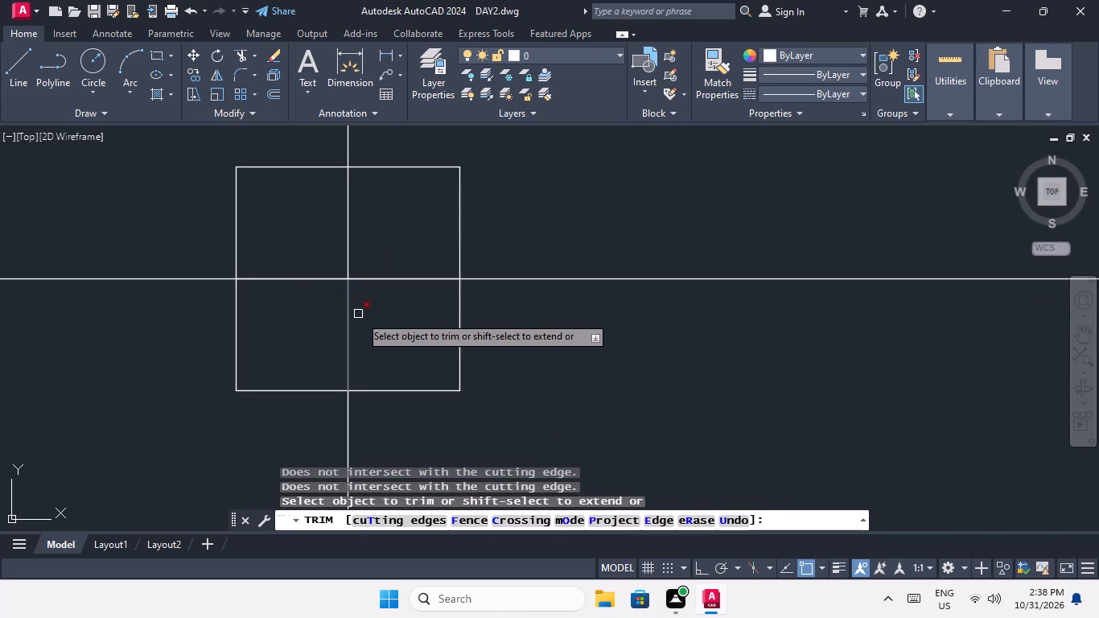
click(385, 327)
click(322, 246)
Trim the left and lower centre-line segments inside the third and fourth square columns of the eighth row from the top.
scroll(322, 246, down, 5)
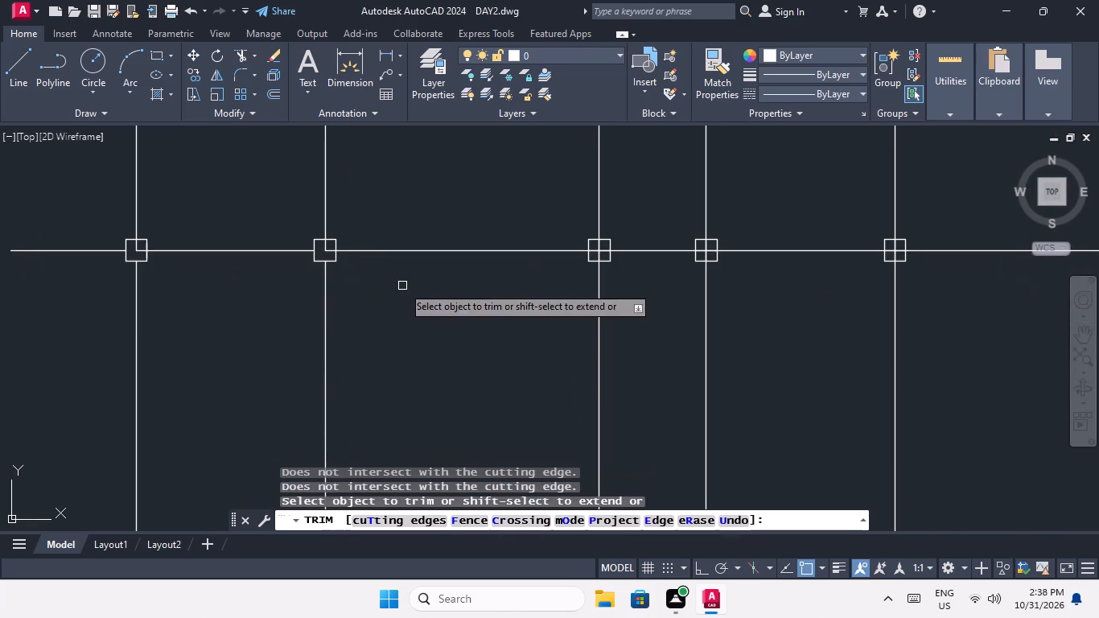
middle_drag(402, 286, 298, 333)
scroll(497, 297, up, 5)
drag(492, 339, 482, 328)
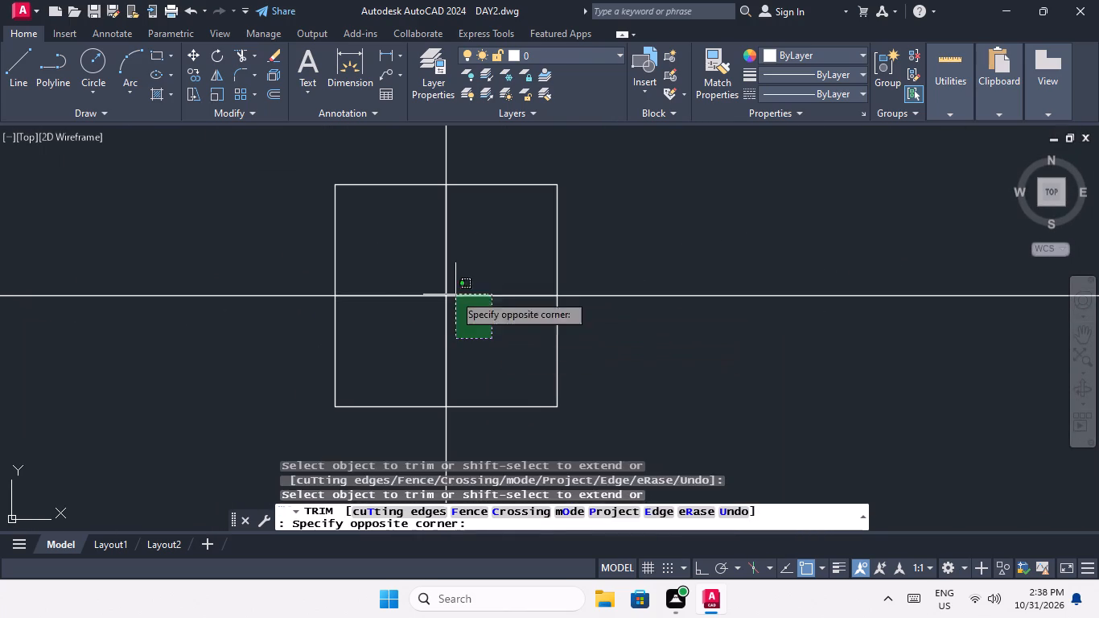
click(396, 258)
scroll(401, 259, down, 4)
middle_drag(488, 359, 269, 410)
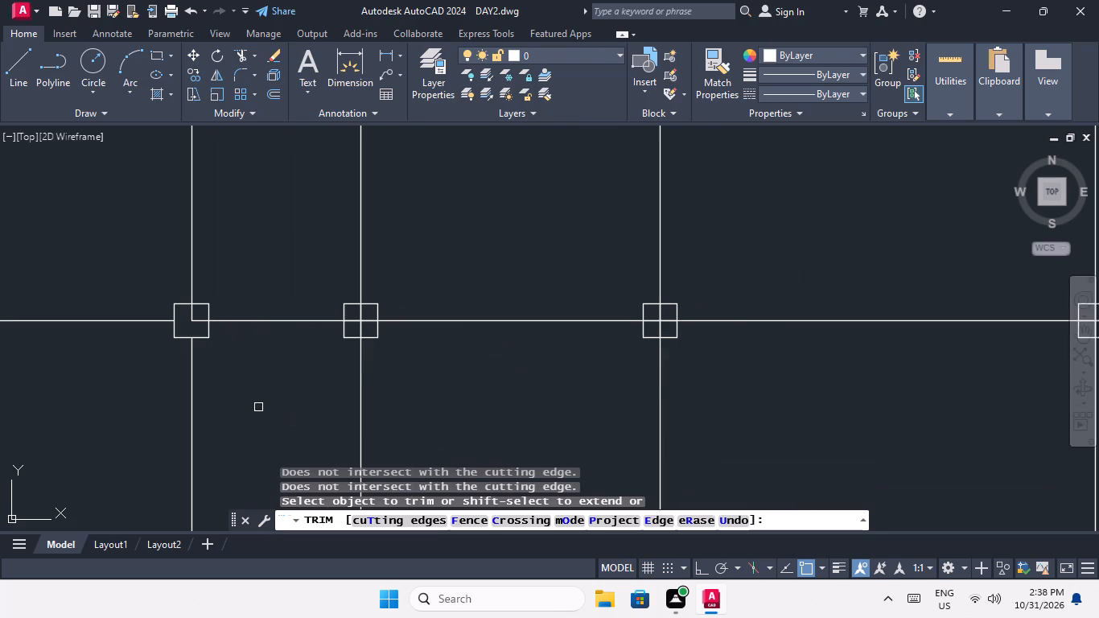
scroll(356, 316, up, 5)
scroll(426, 381, down, 2)
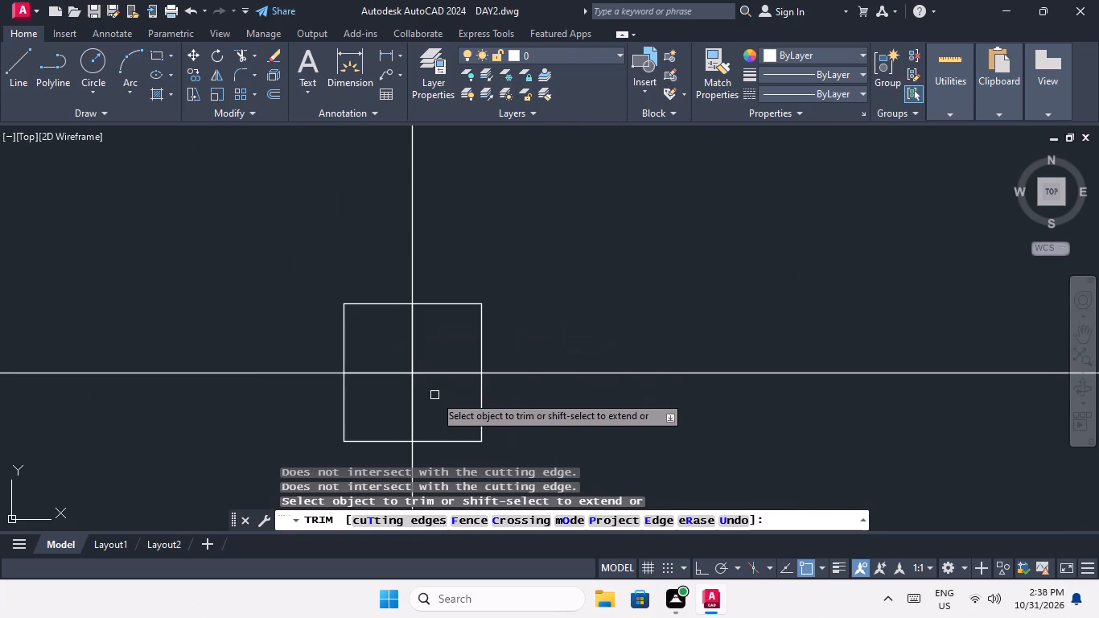
click(440, 403)
click(384, 349)
Trim the left and lower centre-line segments inside the fifth and sixth square columns of the eighth row from the top.
scroll(401, 348, down, 4)
middle_drag(460, 389, 447, 389)
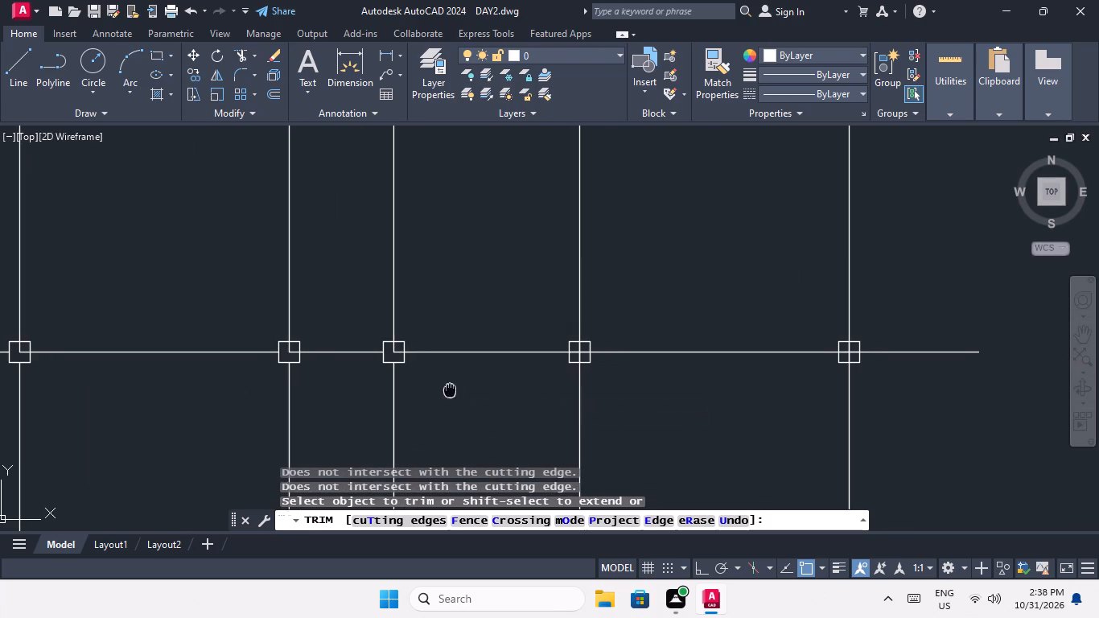
middle_drag(447, 389, 309, 373)
scroll(435, 345, up, 4)
click(455, 347)
click(403, 298)
scroll(403, 297, down, 4)
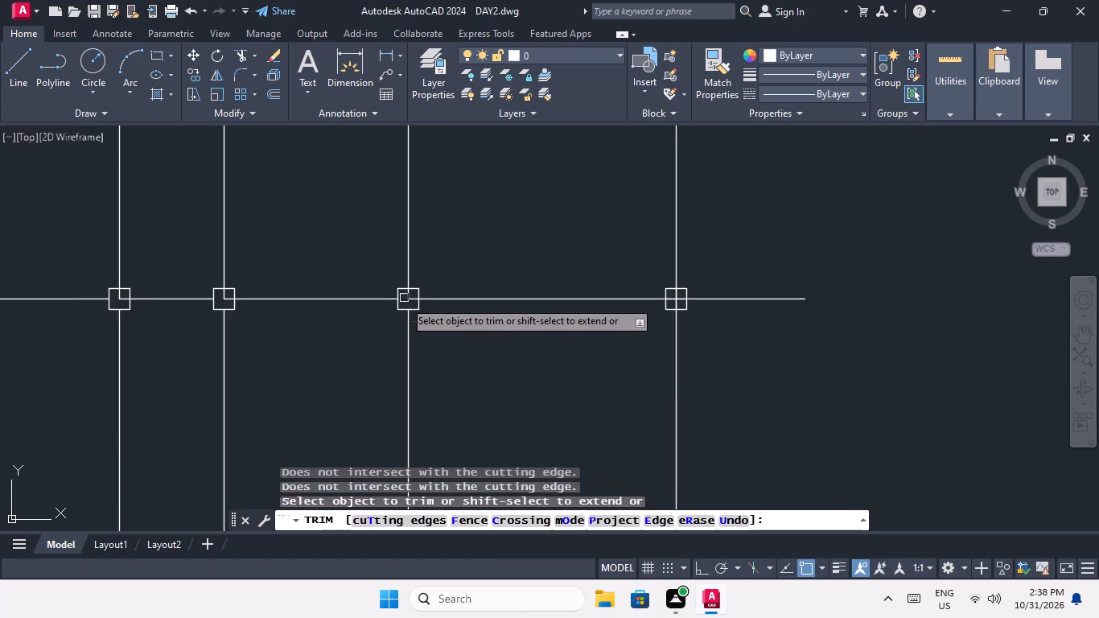
middle_drag(467, 357, 307, 381)
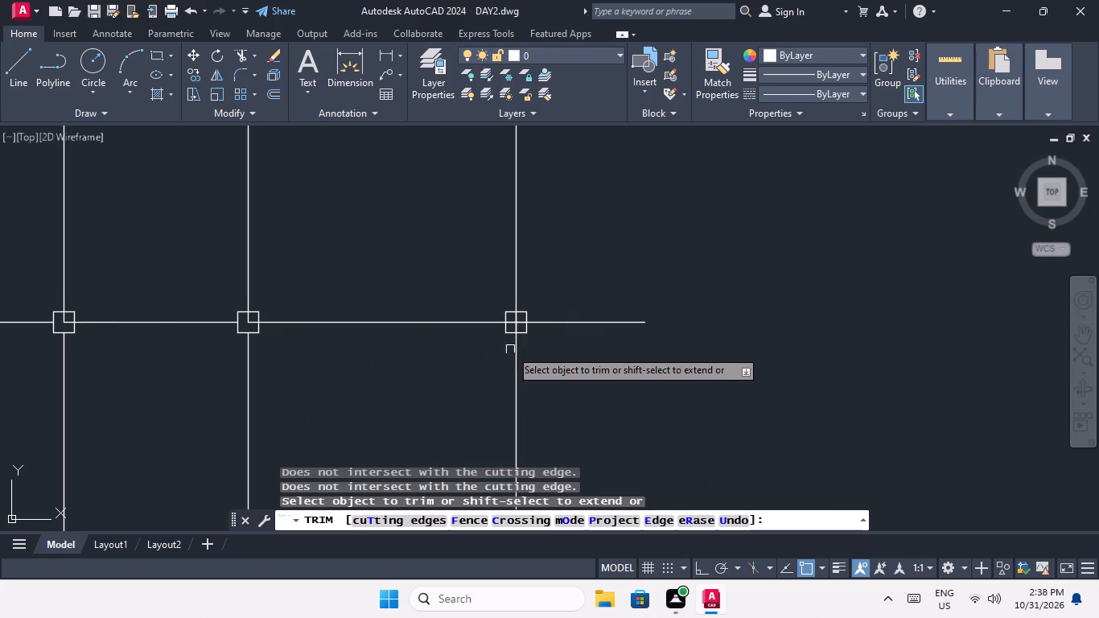
scroll(512, 315, up, 4)
click(554, 396)
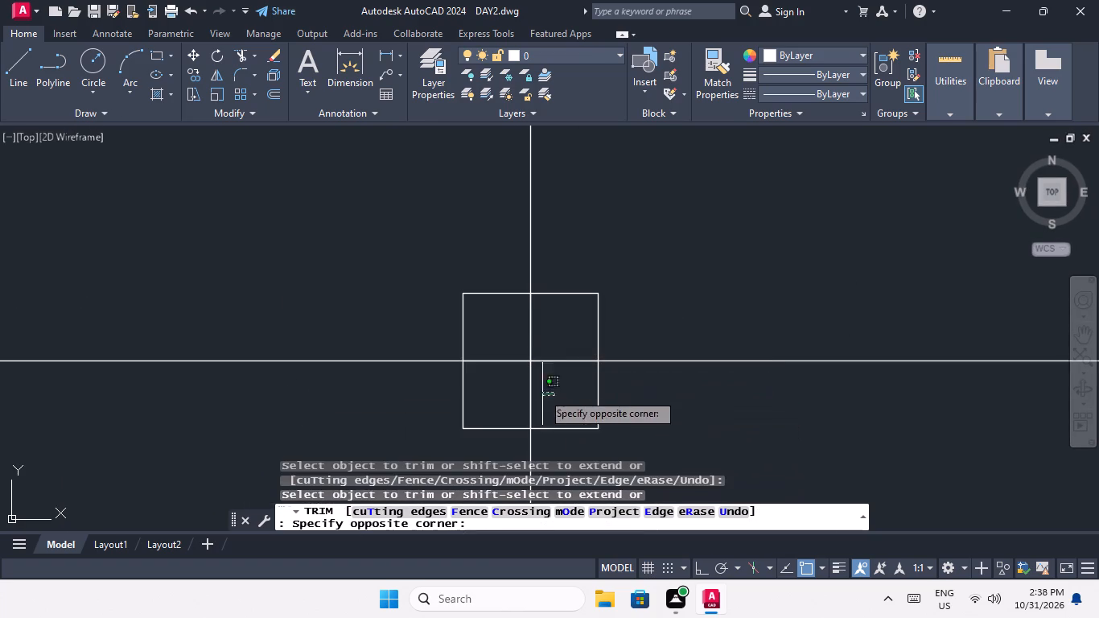
click(521, 344)
Trim the left and lower centre-line segments inside the first and second square columns of the ninth row from the top.
scroll(521, 344, down, 4)
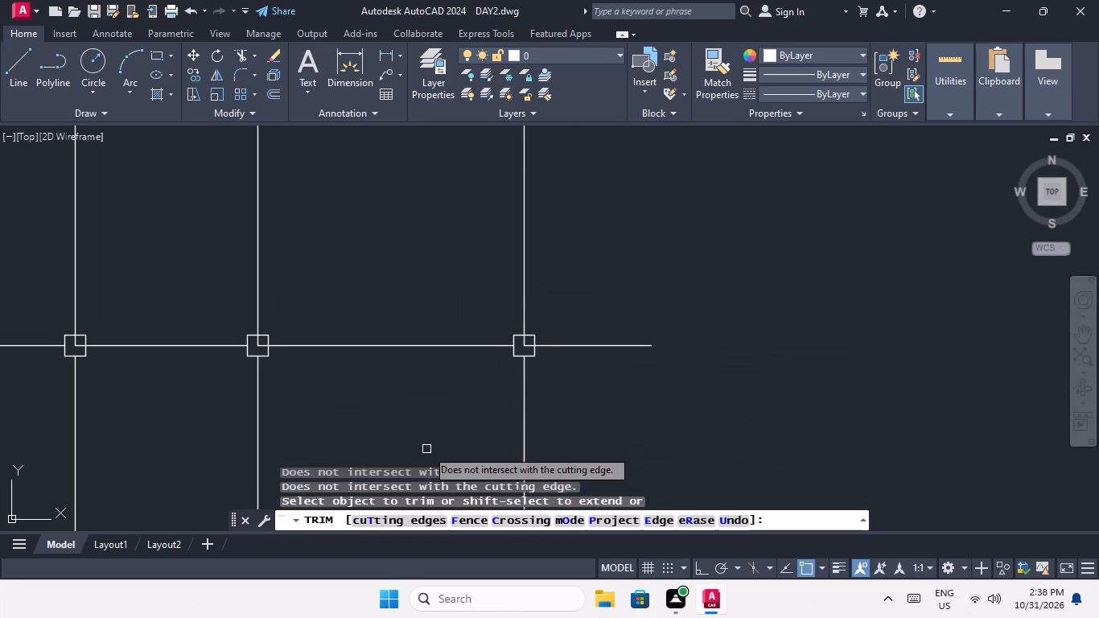
middle_drag(425, 444, 488, 346)
scroll(488, 332, down, 3)
middle_drag(484, 350, 527, 281)
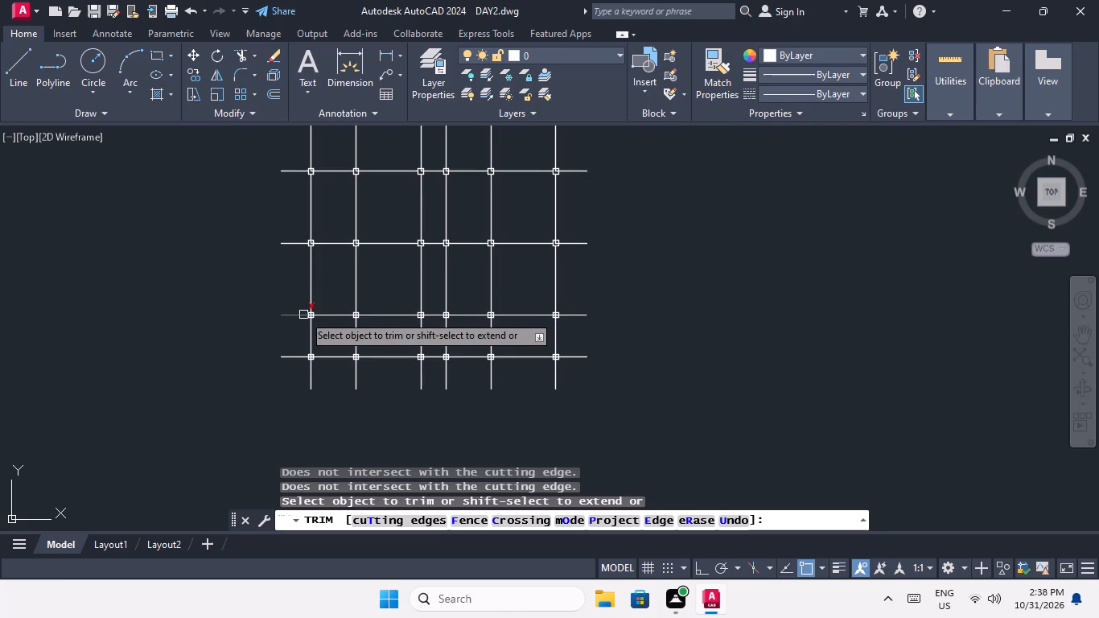
scroll(307, 320, up, 8)
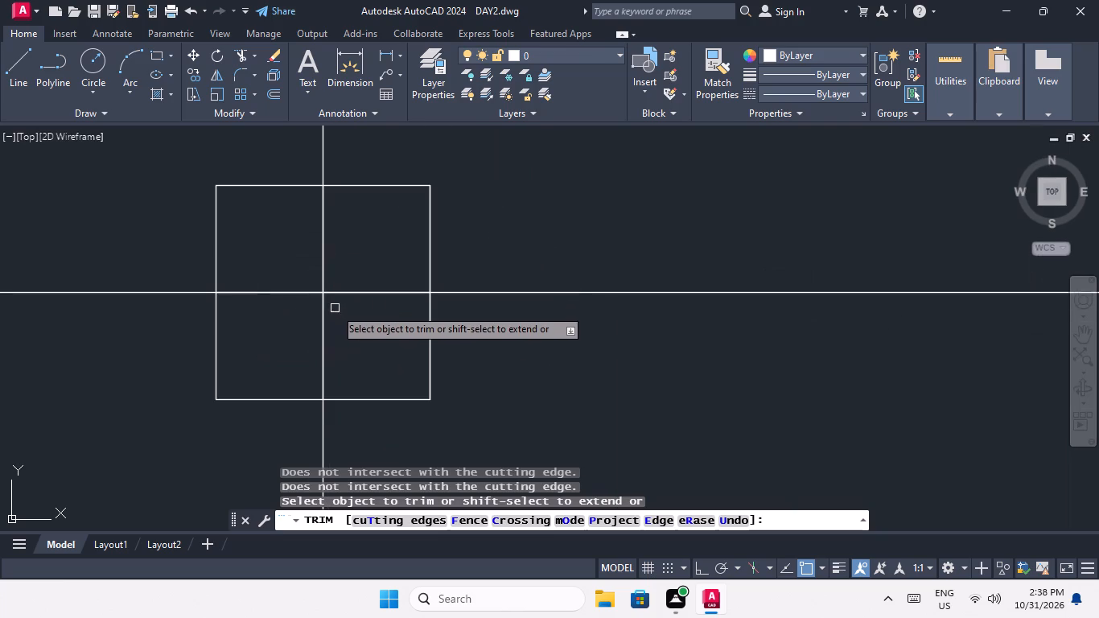
click(362, 335)
click(293, 264)
scroll(293, 264, down, 2)
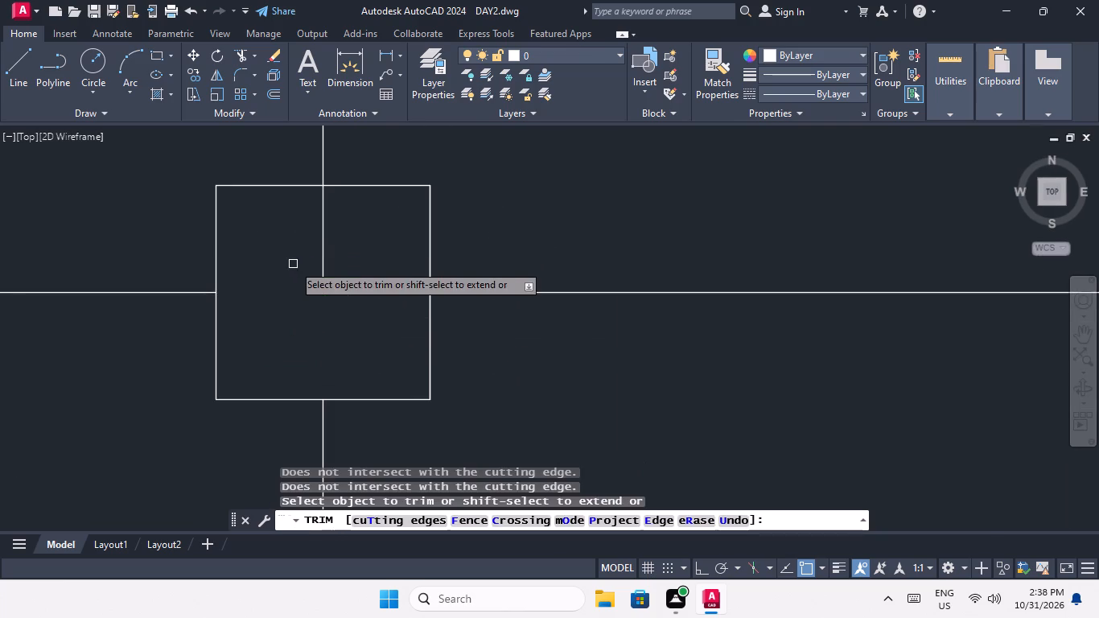
scroll(293, 264, down, 2)
middle_drag(473, 296, 216, 325)
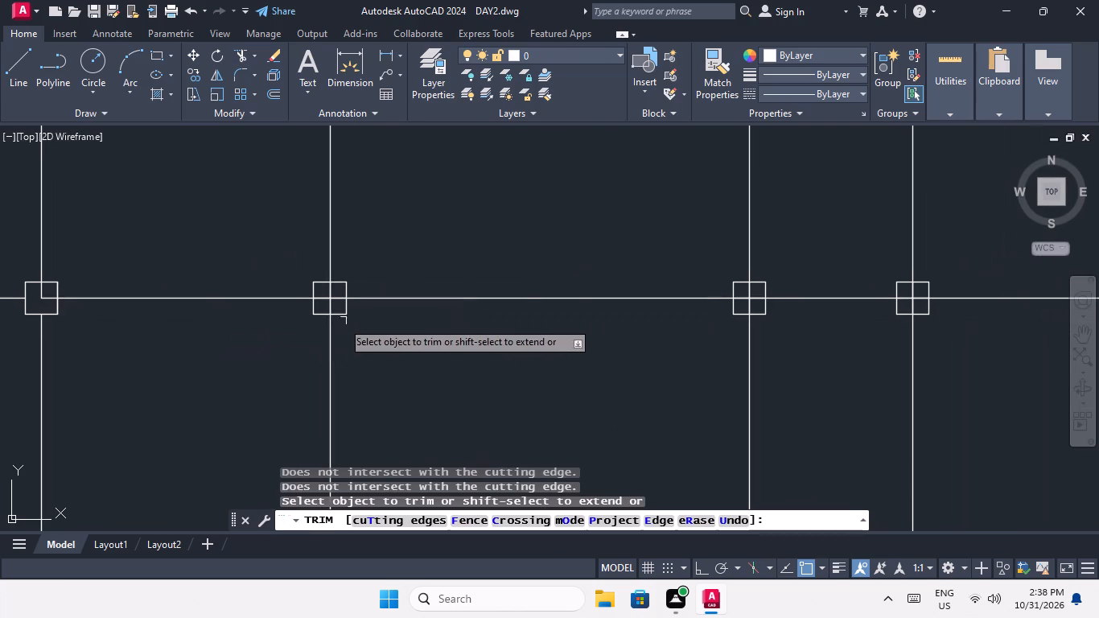
scroll(330, 300, up, 3)
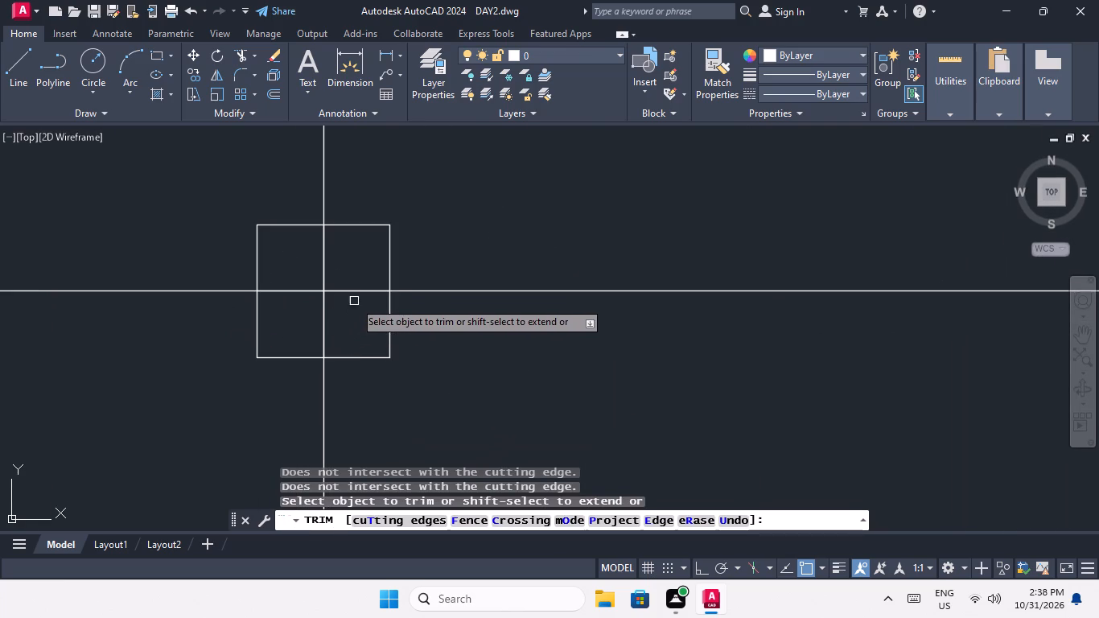
drag(357, 324, 348, 322)
click(295, 276)
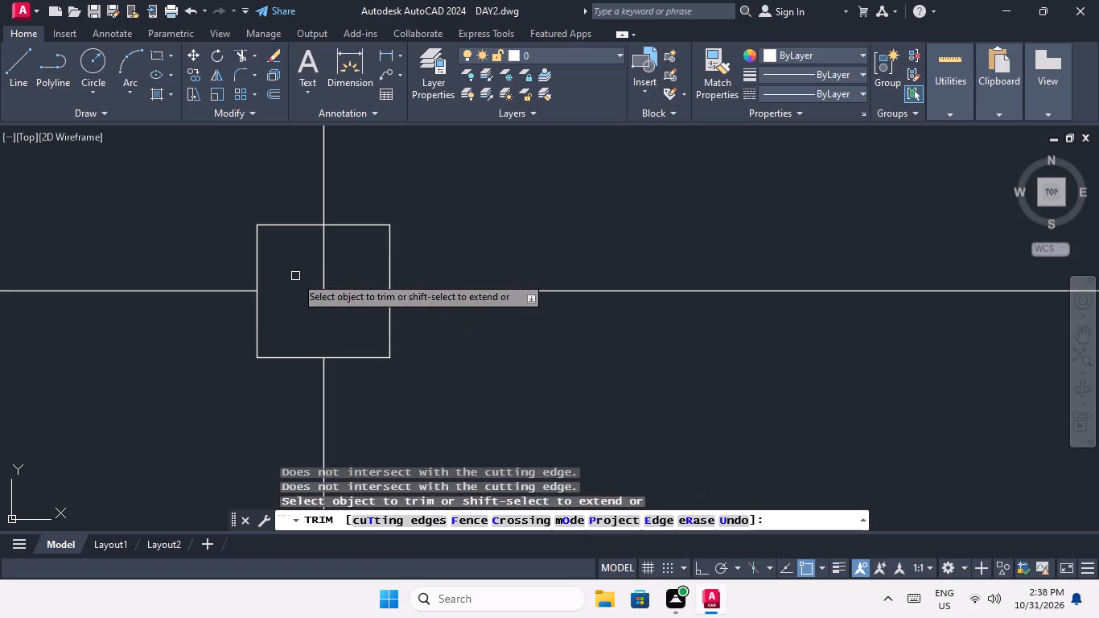
Trim the left and lower centre-line segments inside the third and fourth square columns of the ninth row from the top.
scroll(295, 276, down, 4)
middle_drag(335, 333, 204, 323)
scroll(251, 331, down, 2)
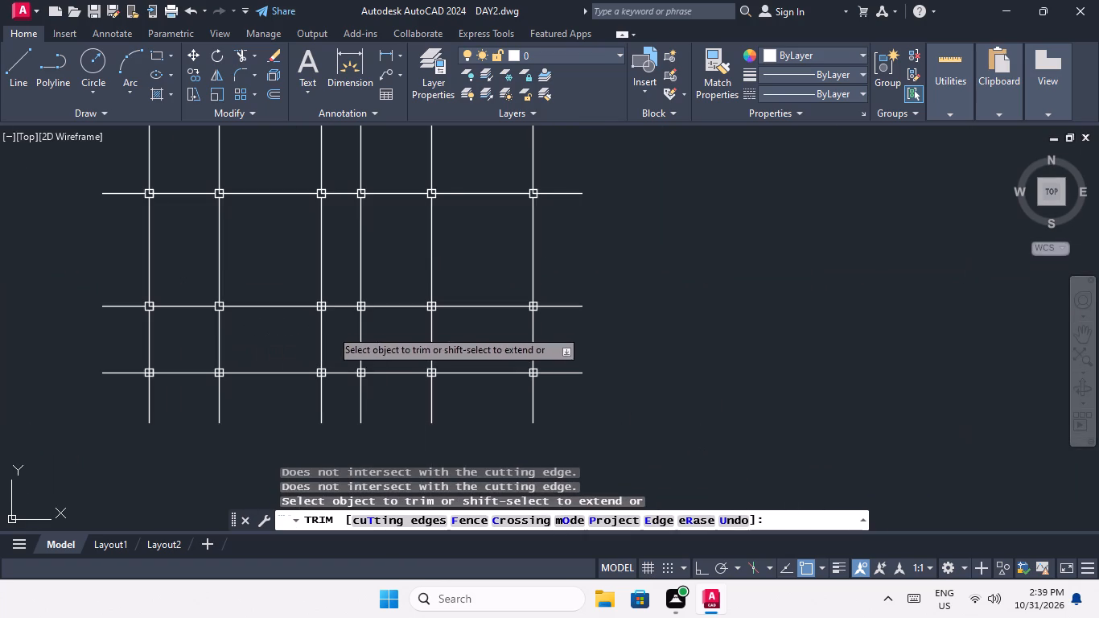
scroll(323, 305, up, 5)
click(319, 320)
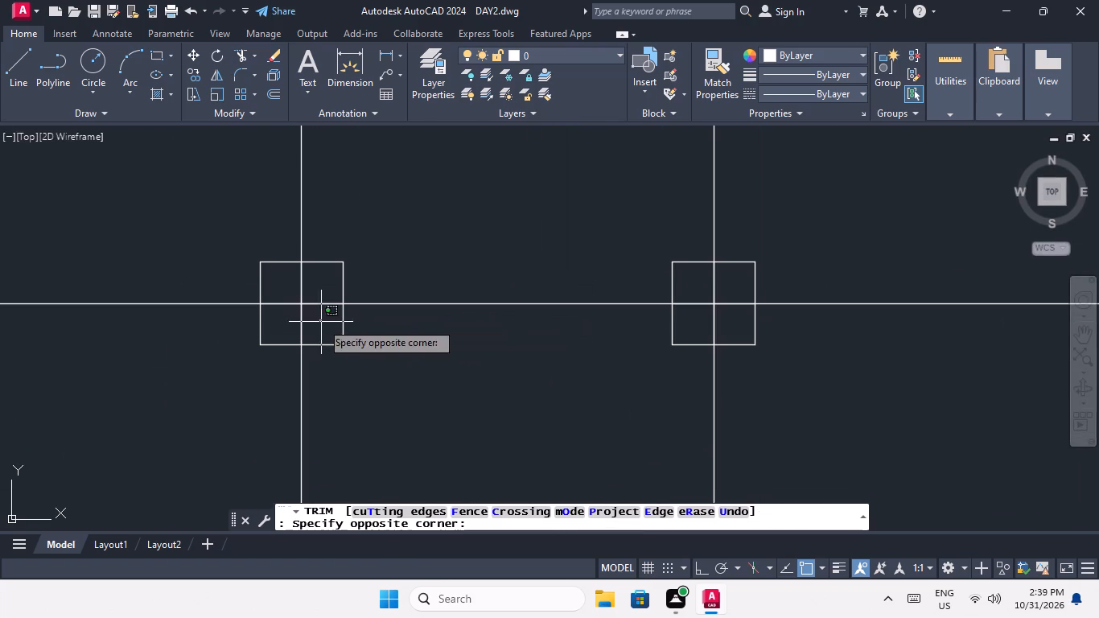
click(286, 297)
scroll(286, 297, down, 2)
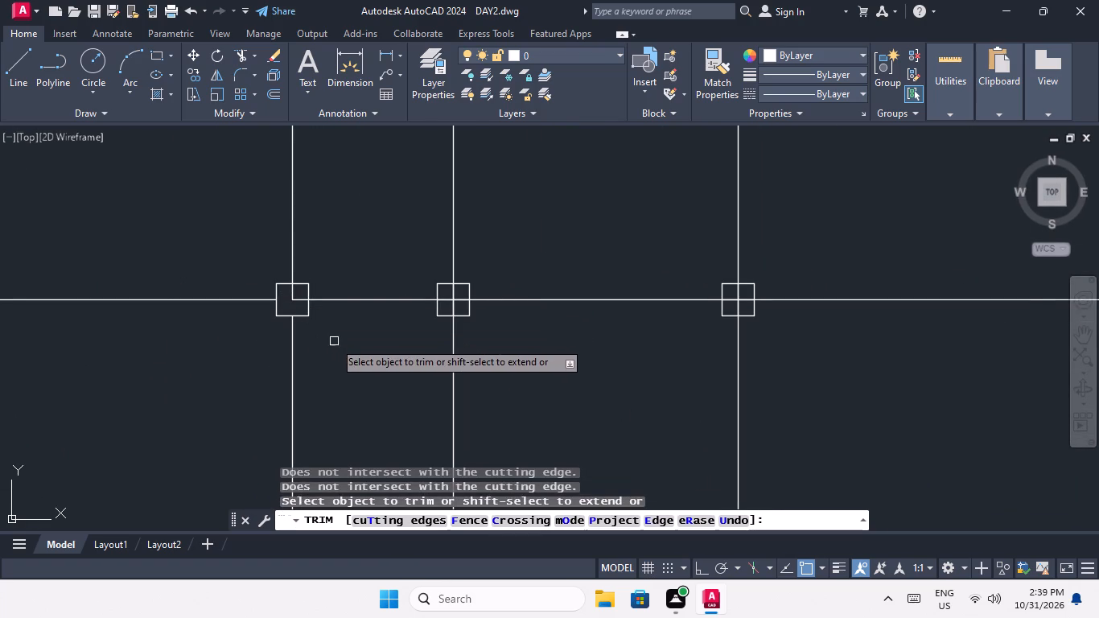
middle_drag(335, 340, 220, 339)
scroll(344, 292, up, 3)
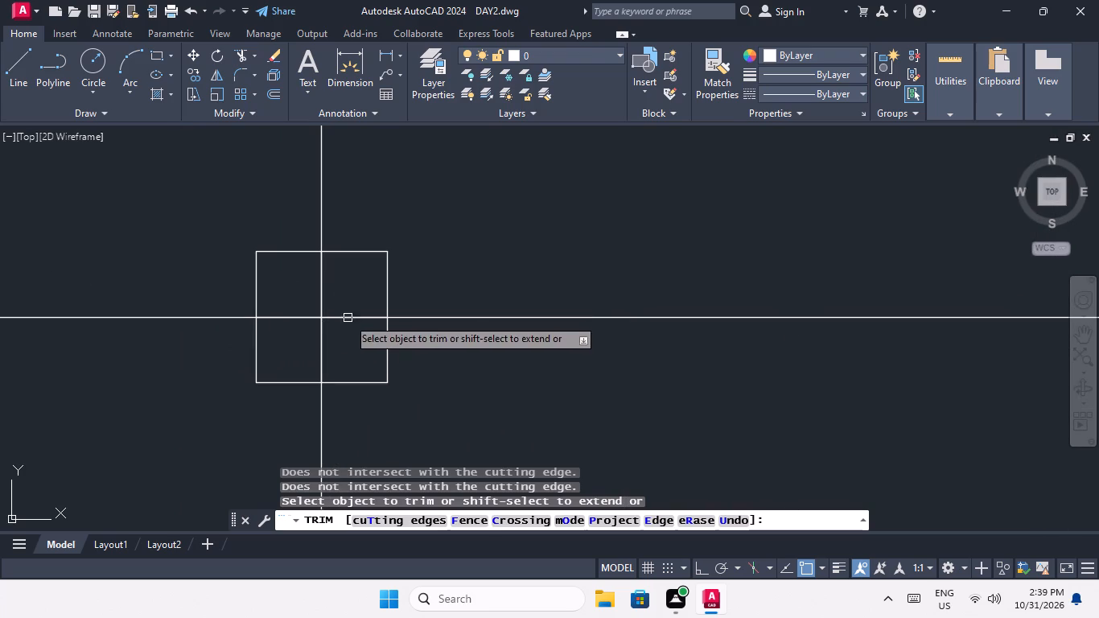
drag(345, 352, 320, 337)
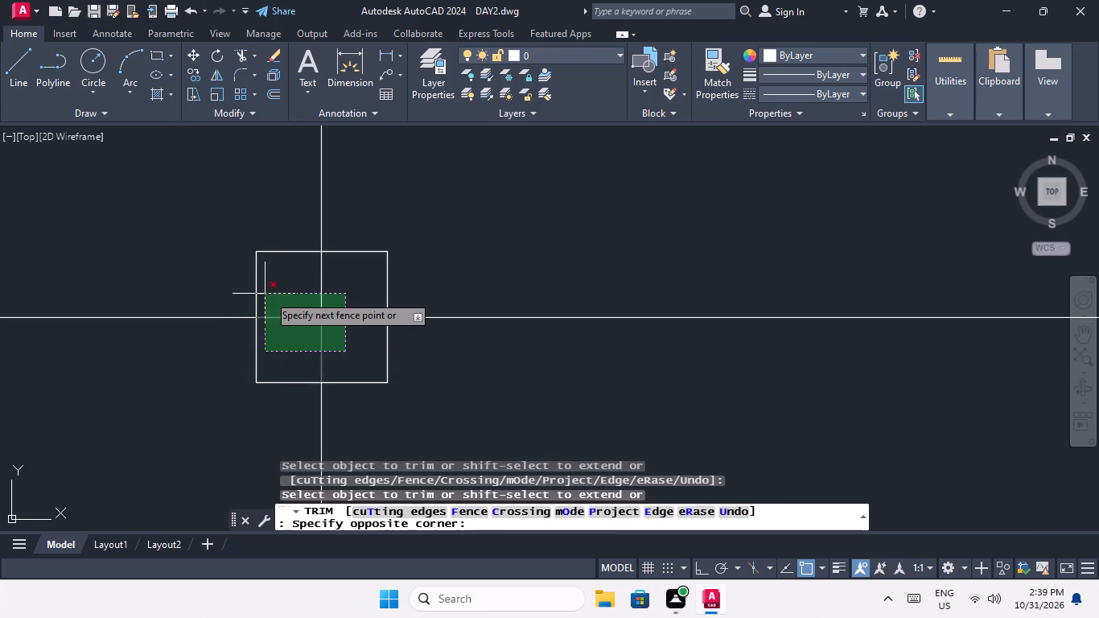
click(291, 294)
Trim the left and lower centre-line segments inside the fifth and sixth square columns of the ninth row from the top.
scroll(300, 272, down, 3)
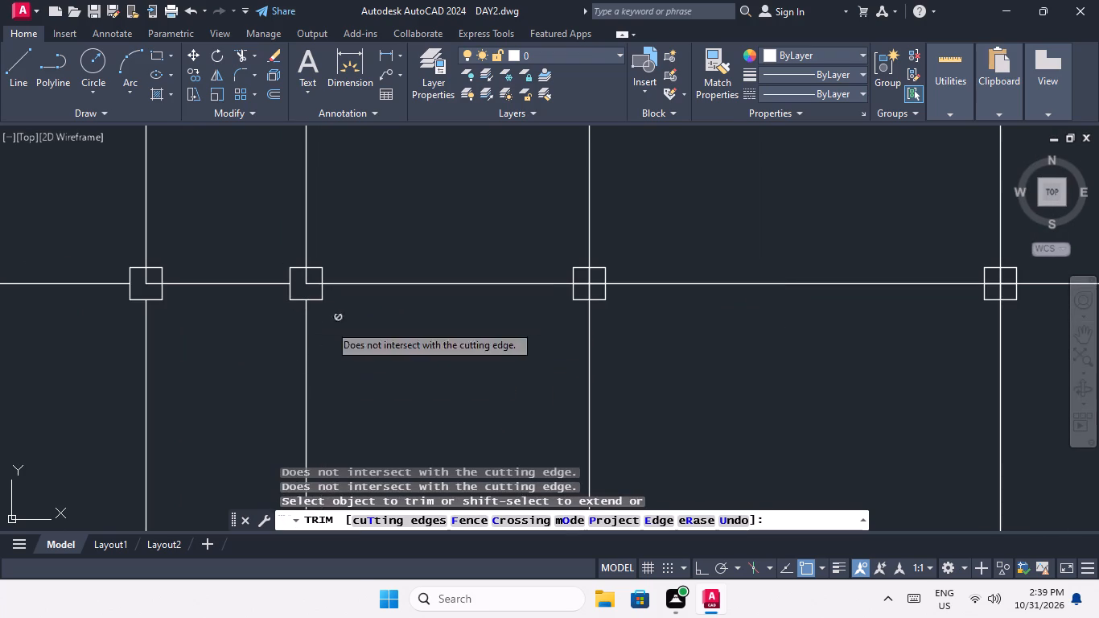
middle_drag(451, 373, 414, 377)
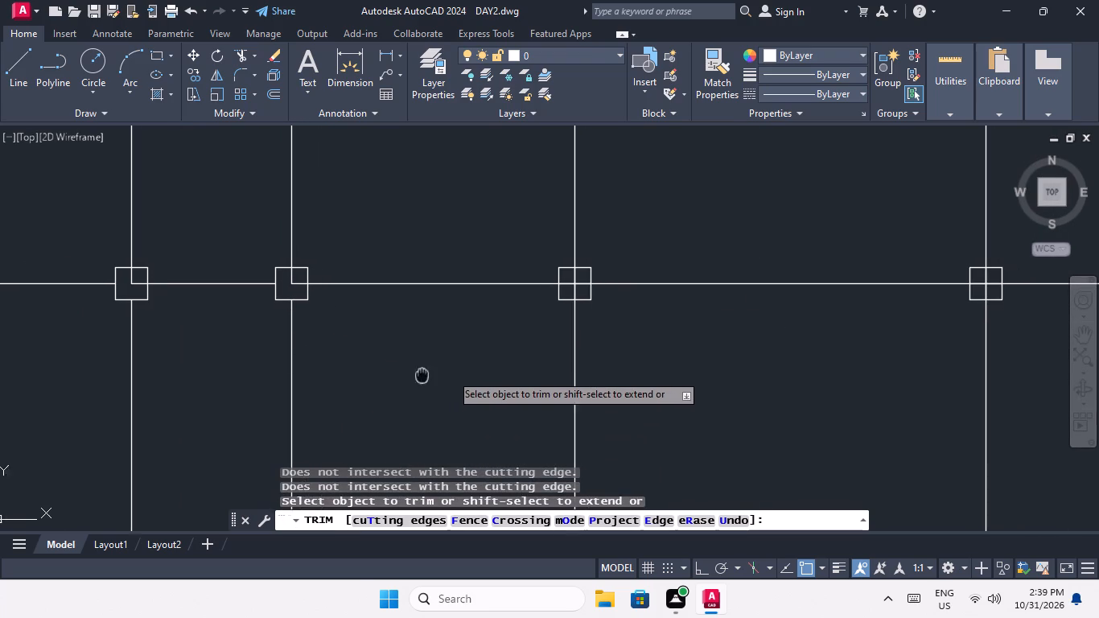
middle_drag(414, 377, 302, 381)
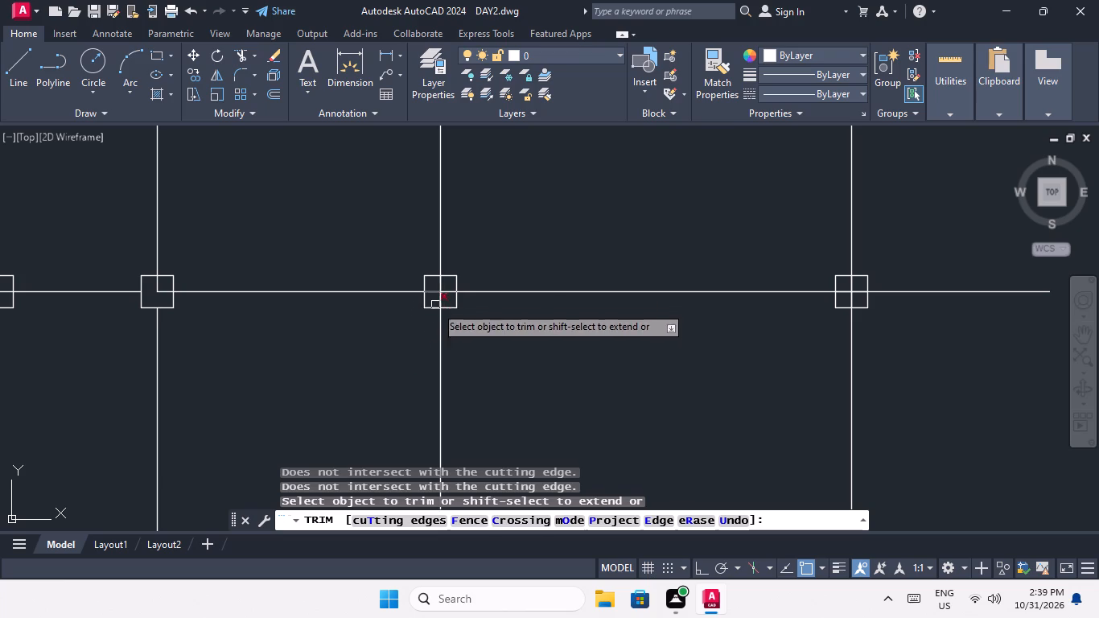
scroll(437, 299, up, 4)
drag(480, 301, 474, 287)
click(442, 225)
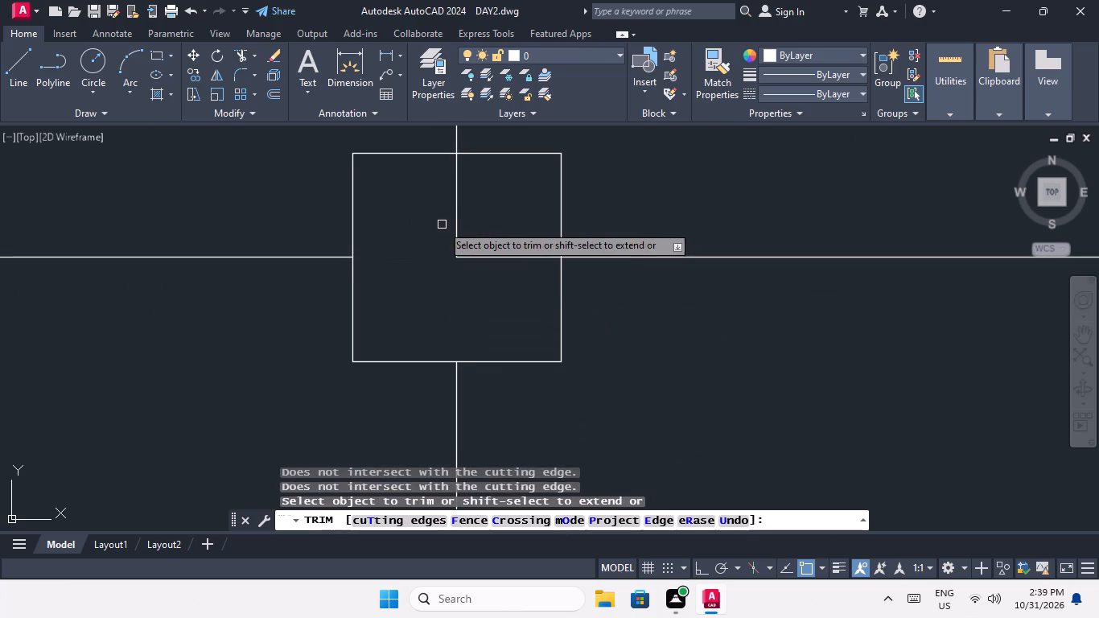
scroll(442, 239, down, 2)
middle_drag(543, 348, 377, 365)
scroll(462, 275, down, 3)
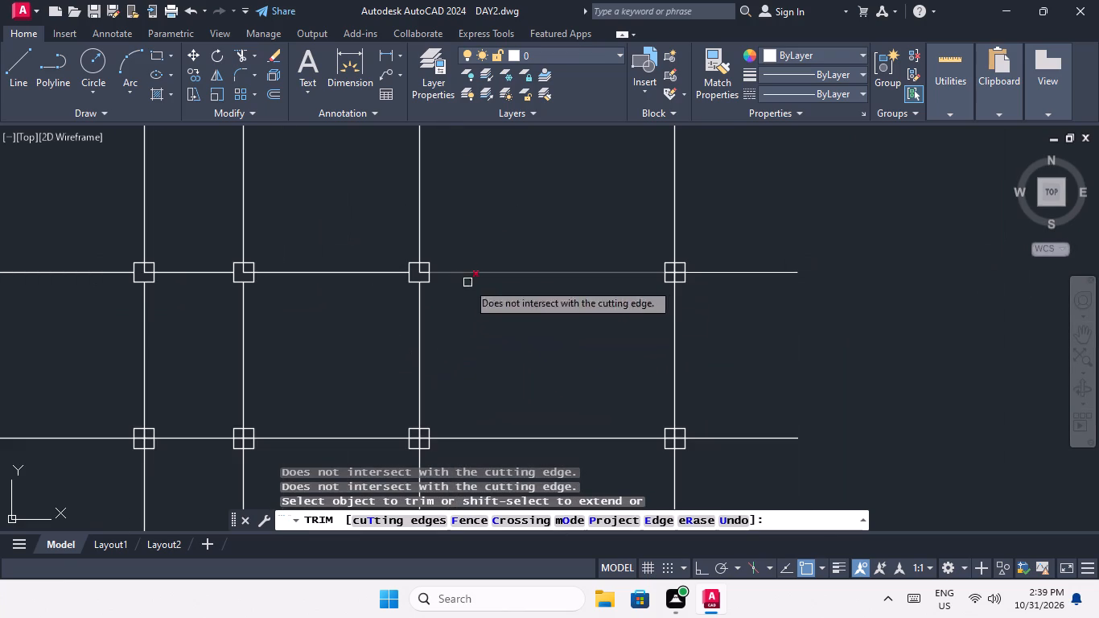
scroll(682, 272, up, 4)
drag(670, 293, 657, 290)
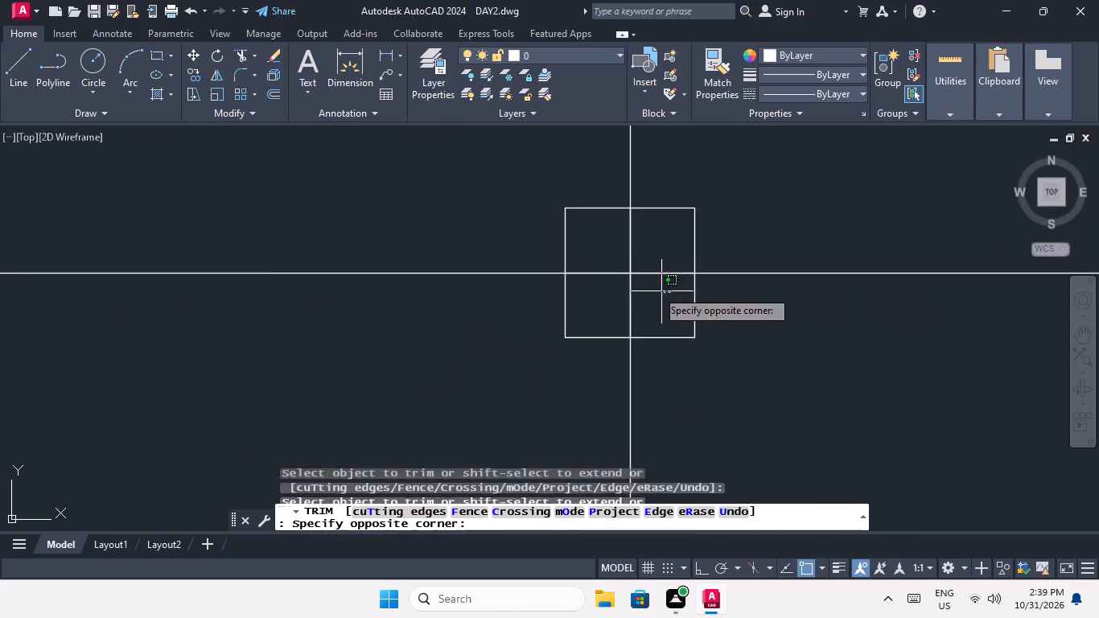
click(622, 267)
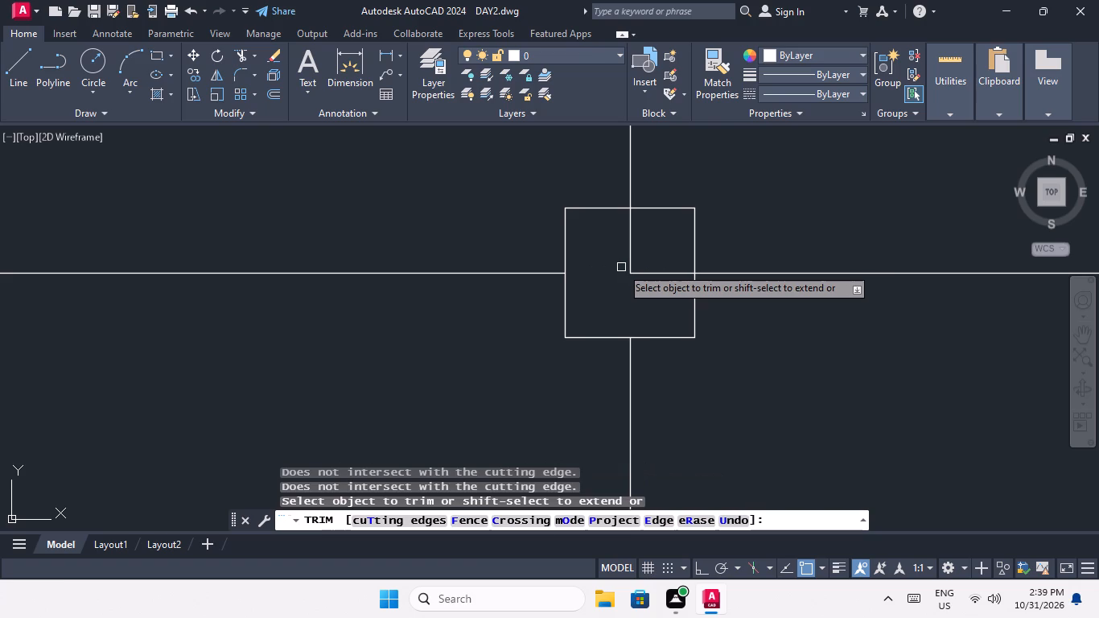
Trim the left and lower centre-line segments inside the first square column of the bottom row.
scroll(620, 228, down, 4)
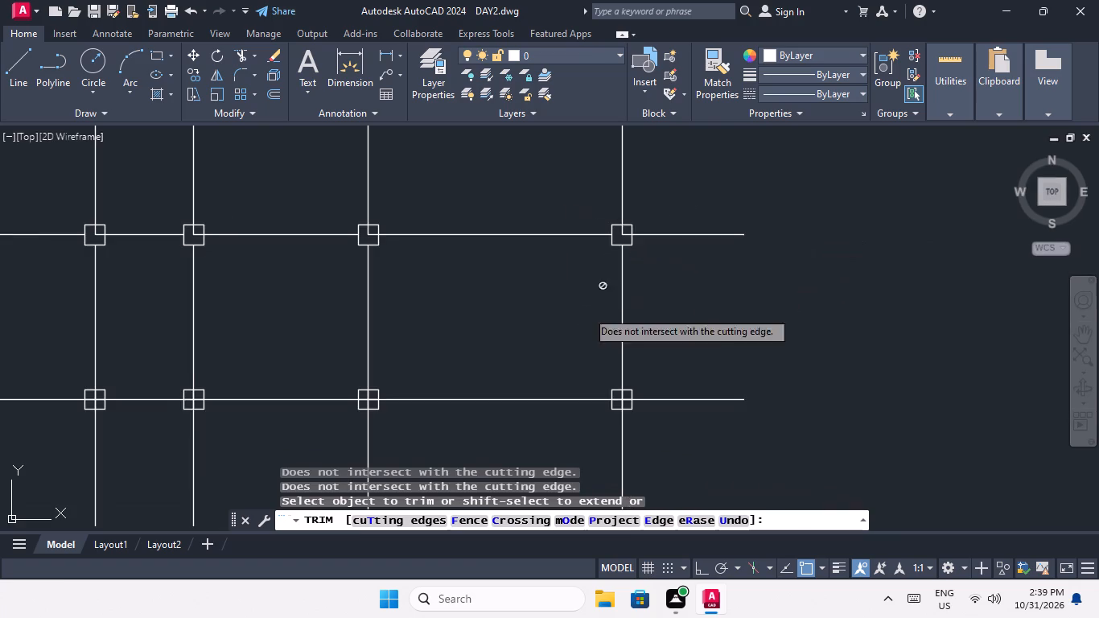
middle_drag(574, 288, 597, 263)
scroll(567, 282, down, 2)
scroll(214, 332, up, 3)
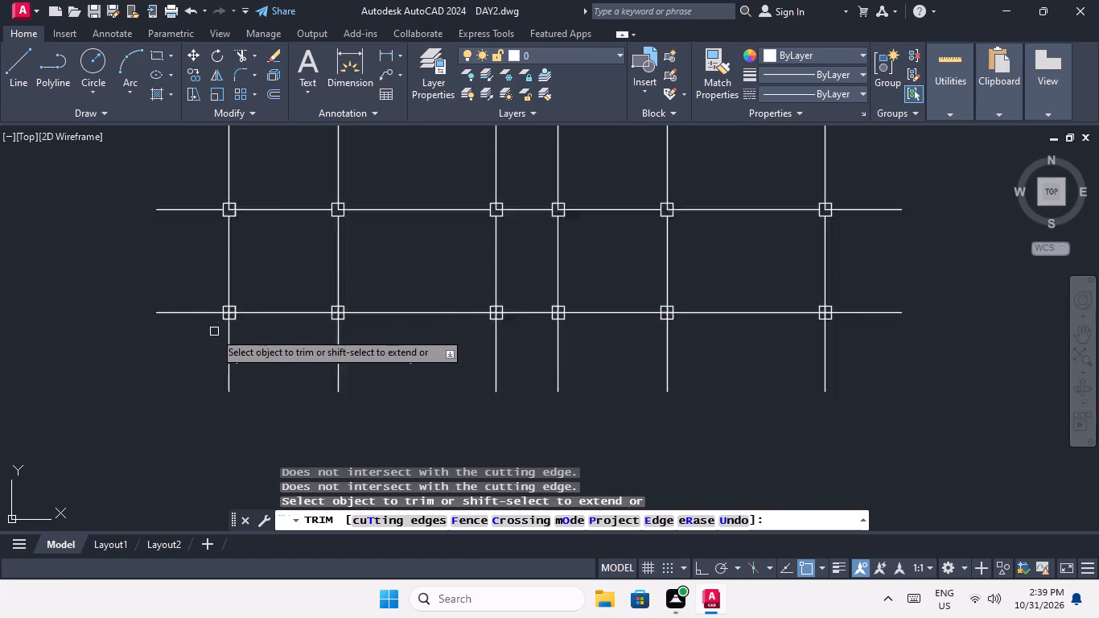
scroll(214, 331, up, 1)
scroll(261, 268, up, 3)
drag(326, 284, 290, 240)
click(269, 205)
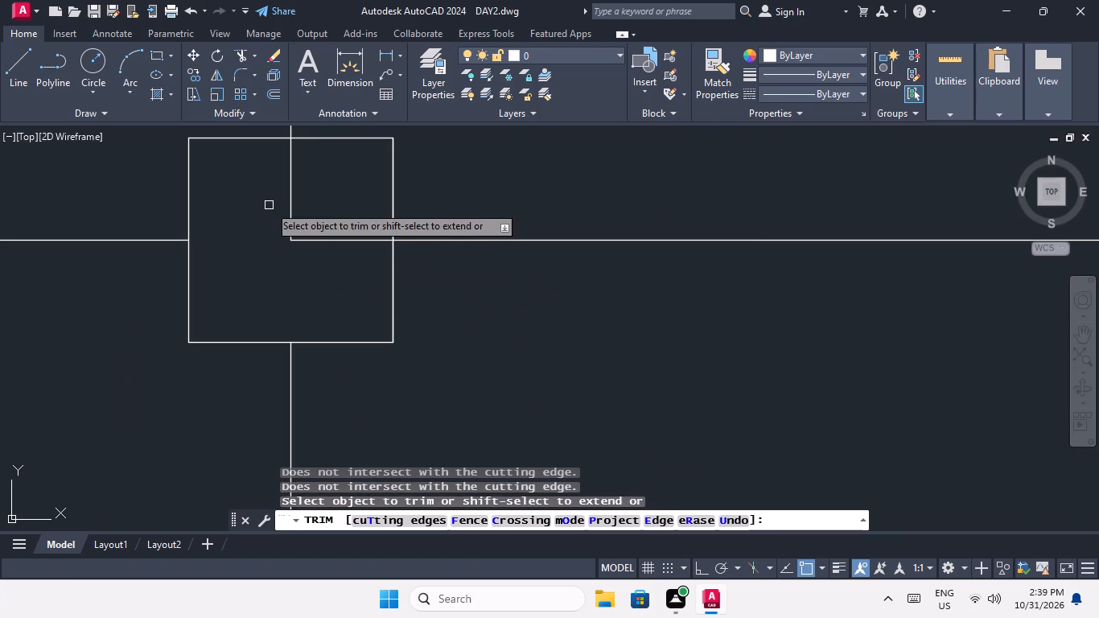
Trim the left and lower centre-line segments inside the second and third square columns of the bottom row.
scroll(278, 253, down, 4)
middle_drag(484, 330, 245, 390)
scroll(323, 329, up, 3)
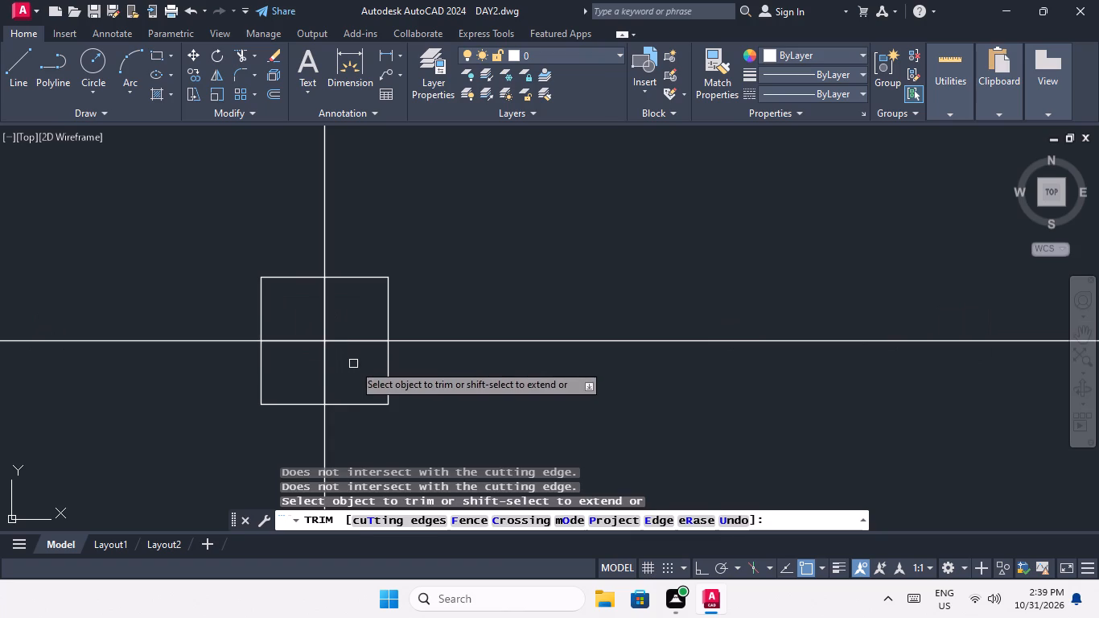
drag(353, 364, 340, 355)
click(310, 325)
scroll(310, 325, down, 3)
middle_drag(487, 364, 130, 378)
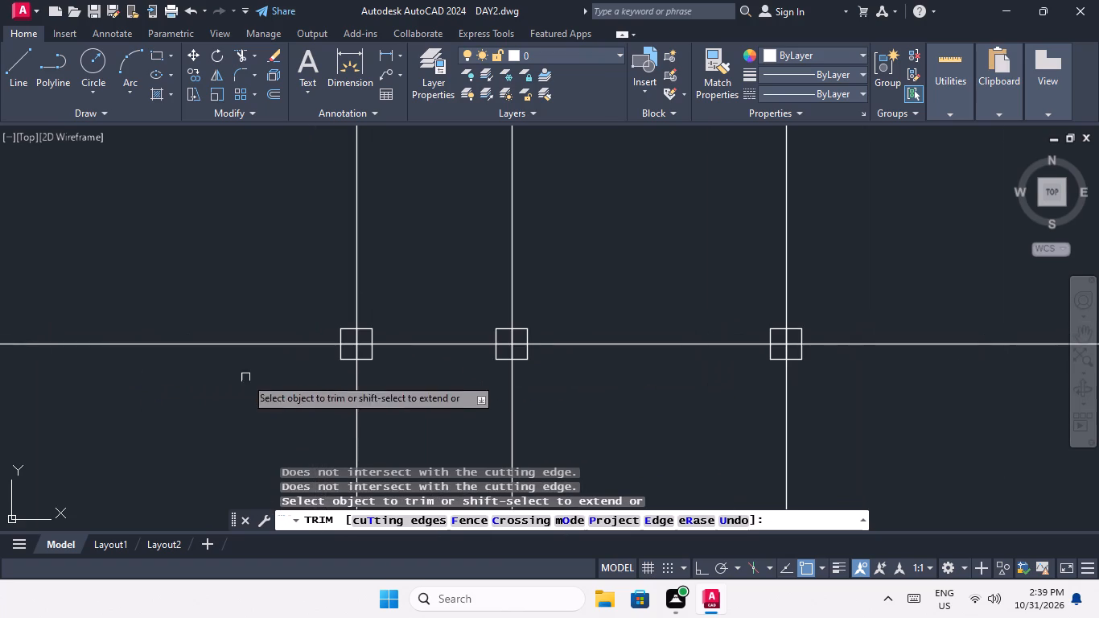
scroll(357, 341, up, 3)
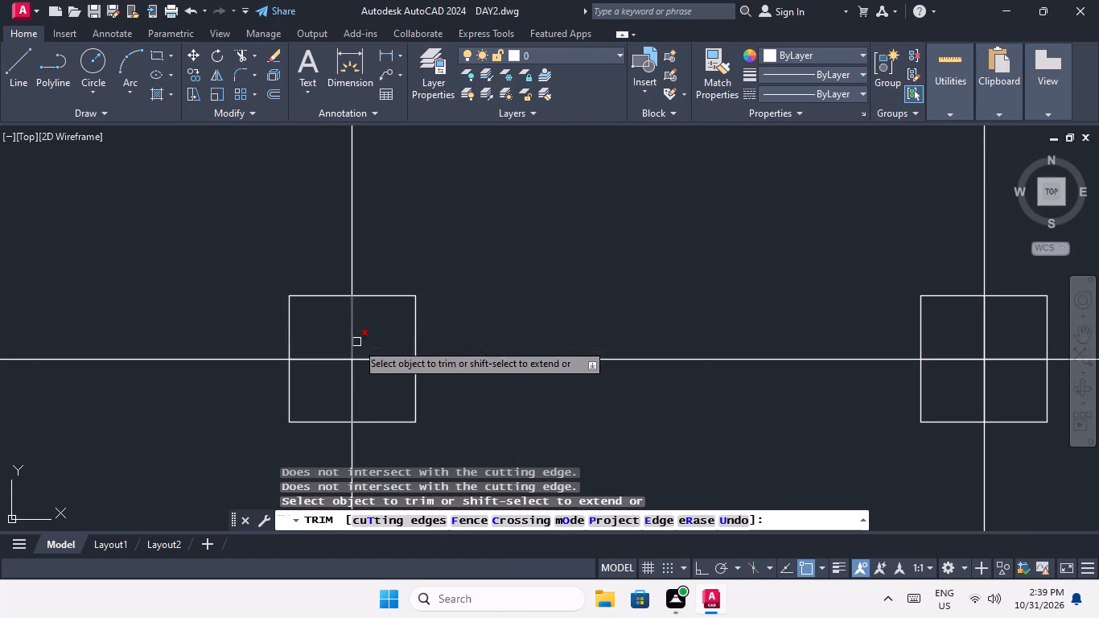
click(368, 382)
click(331, 352)
Trim the left and lower centre-line segments inside the fourth and fifth square columns of the bottom row.
scroll(333, 350, down, 2)
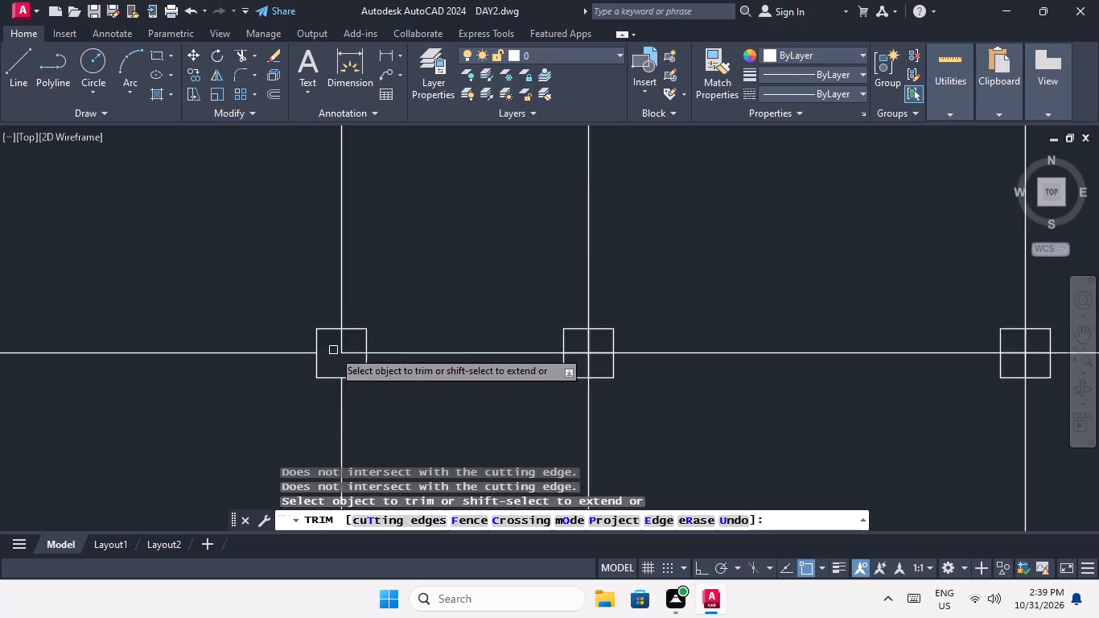
scroll(333, 351, down, 2)
scroll(442, 344, up, 4)
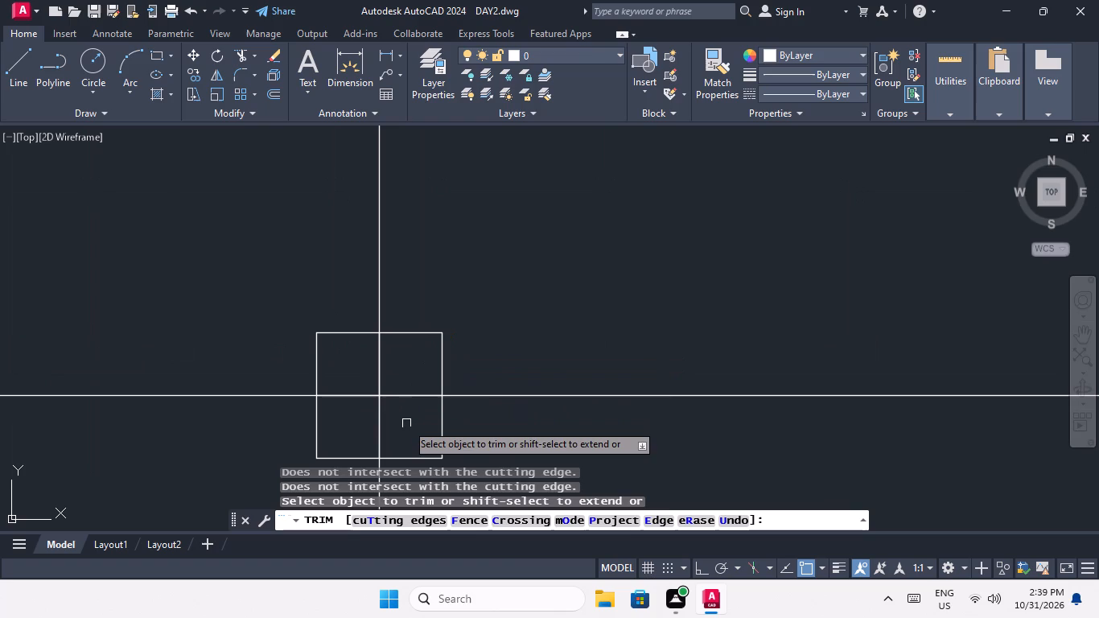
drag(405, 423, 397, 419)
click(350, 377)
scroll(355, 374, down, 4)
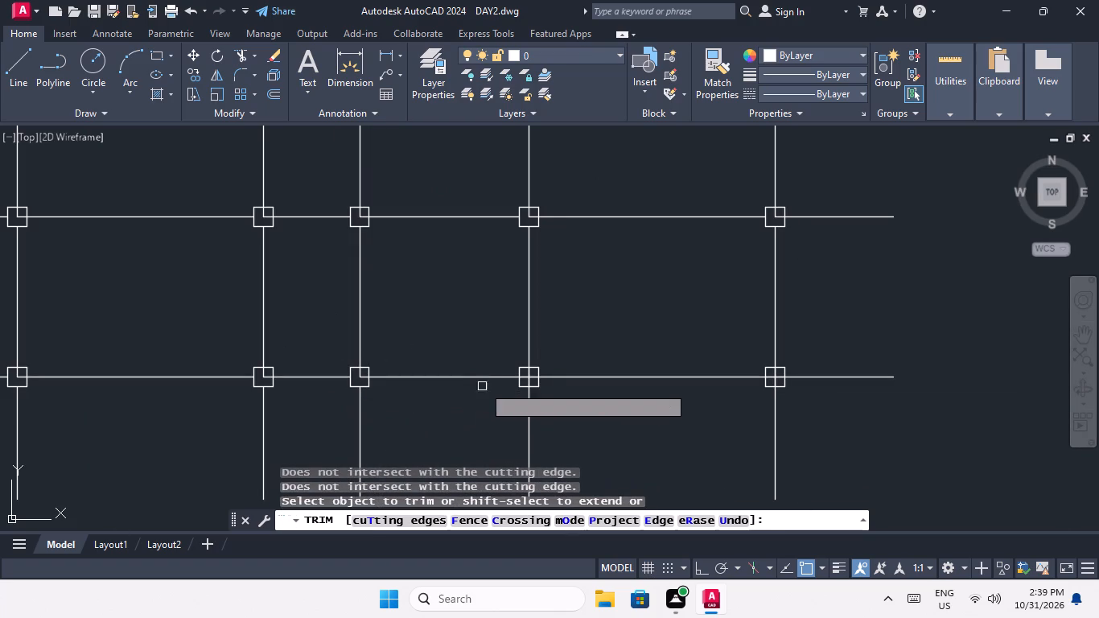
scroll(531, 383, up, 4)
click(536, 384)
click(491, 328)
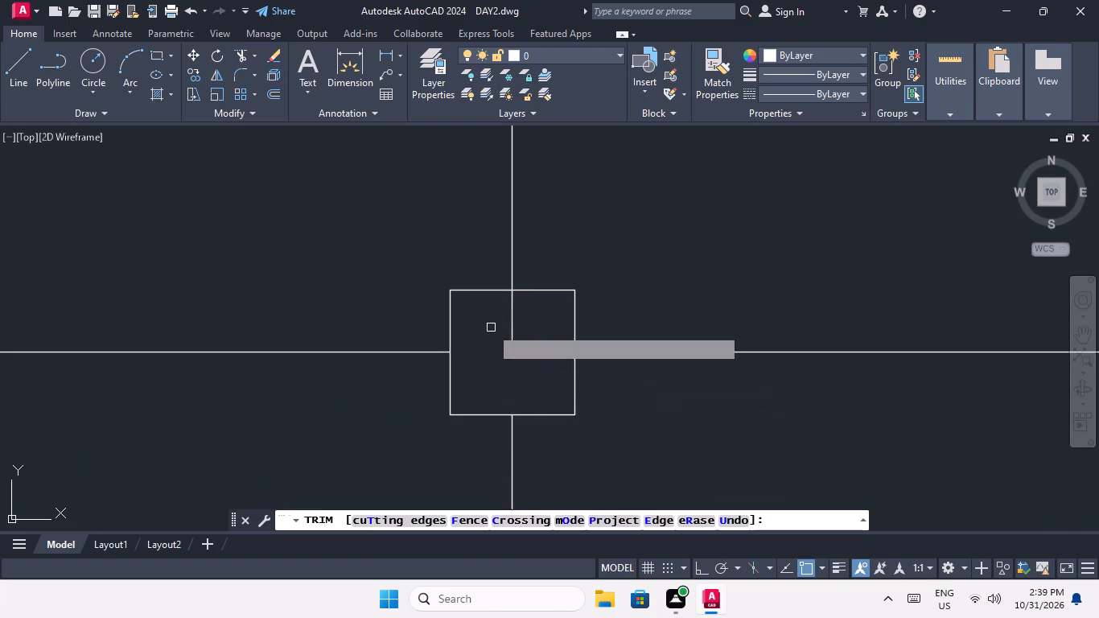
Trim the left and lower centre-line segments inside the sixth square column of the bottom row and end the Trim command.
scroll(491, 328, down, 4)
middle_drag(546, 363, 213, 382)
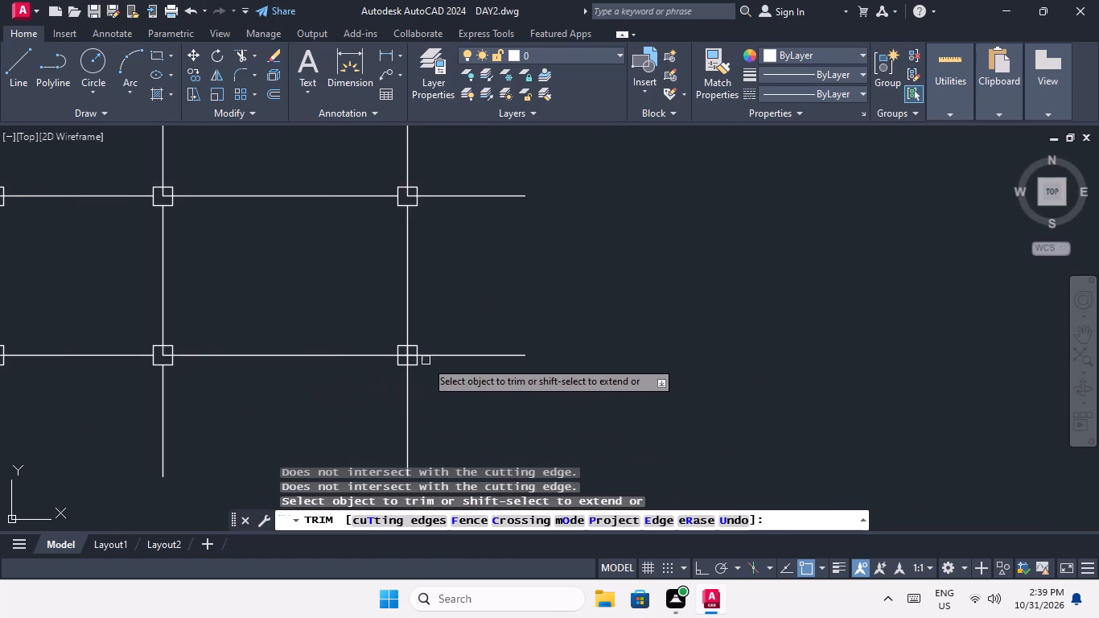
scroll(410, 358, up, 5)
click(412, 377)
click(353, 314)
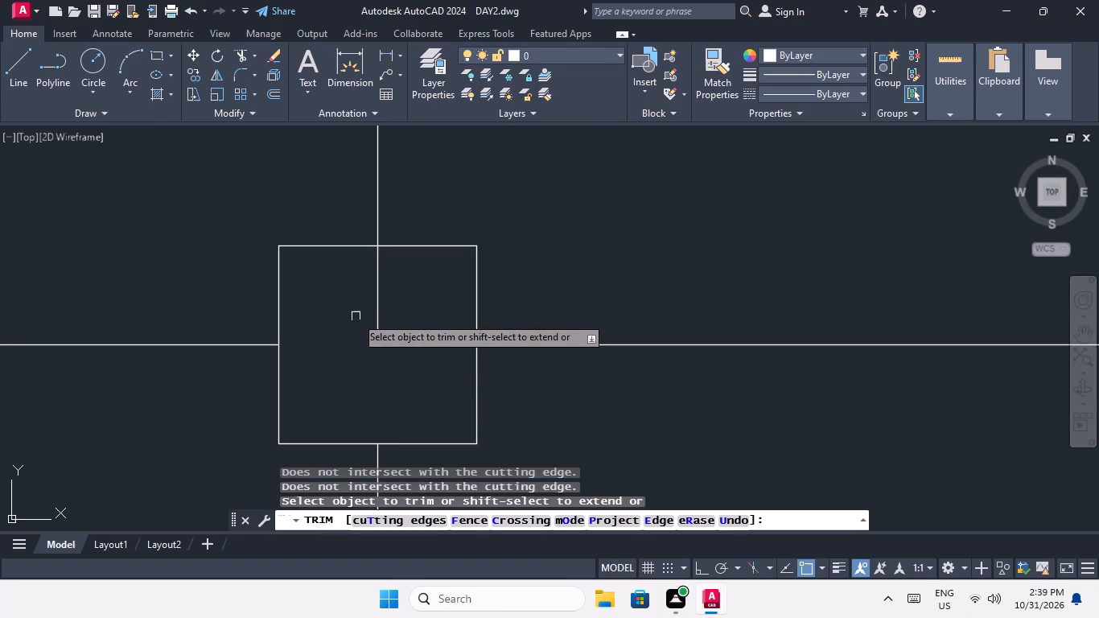
scroll(360, 319, down, 6)
middle_drag(401, 373, 505, 421)
key(Escape)
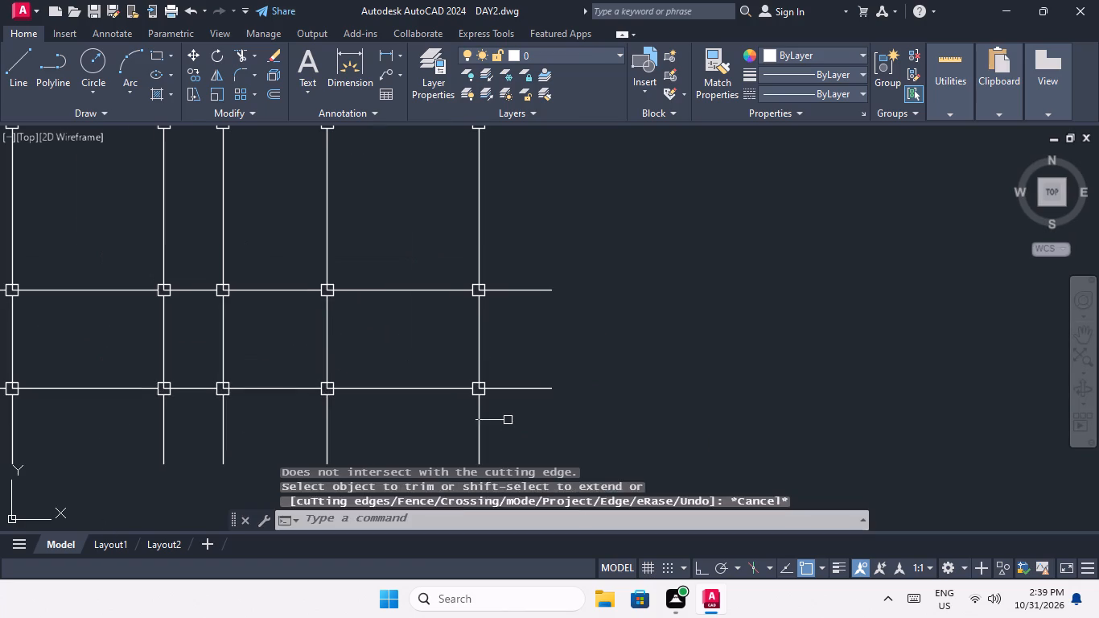
key(Escape)
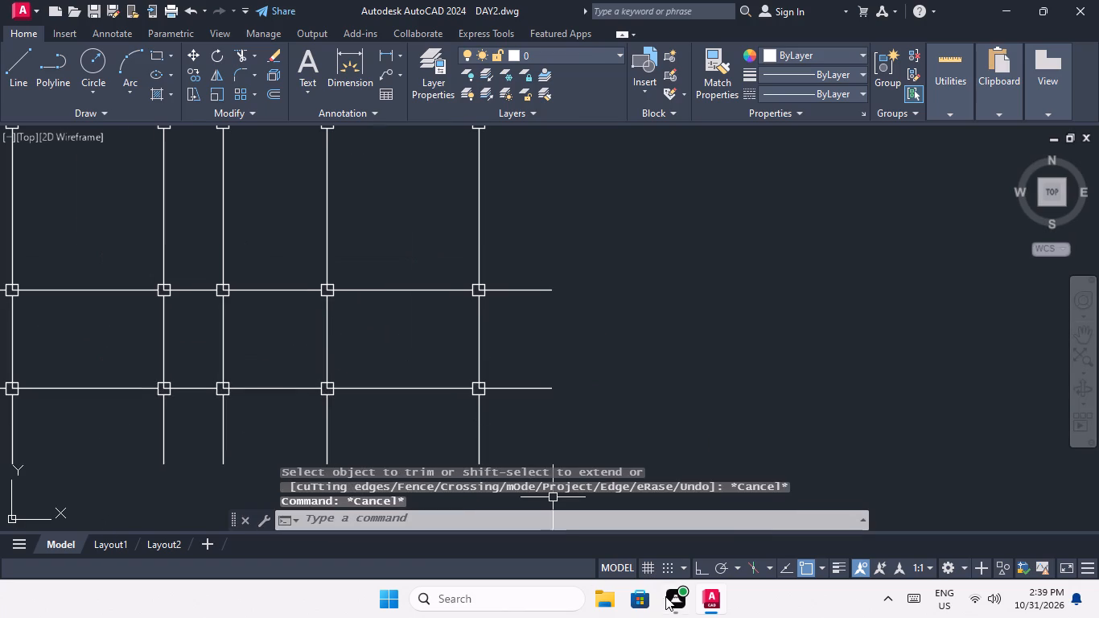
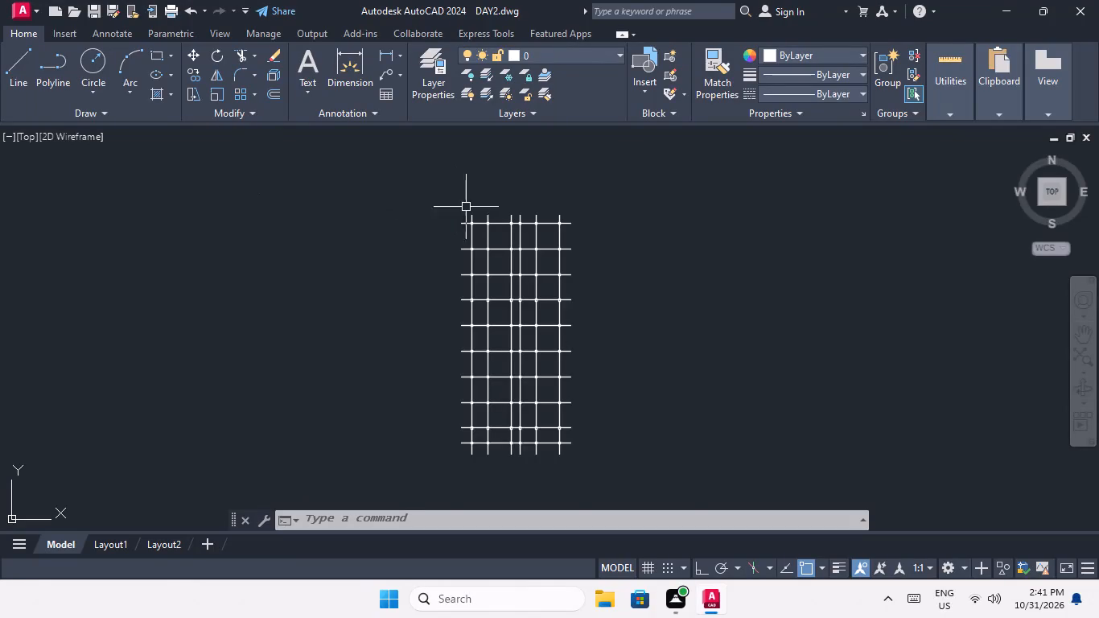
Erase the two leftover line segments inside the first square from the left in the grid's top row.
scroll(471, 274, up, 4)
scroll(514, 332, up, 1)
middle_drag(514, 371, 514, 450)
middle_drag(524, 397, 528, 432)
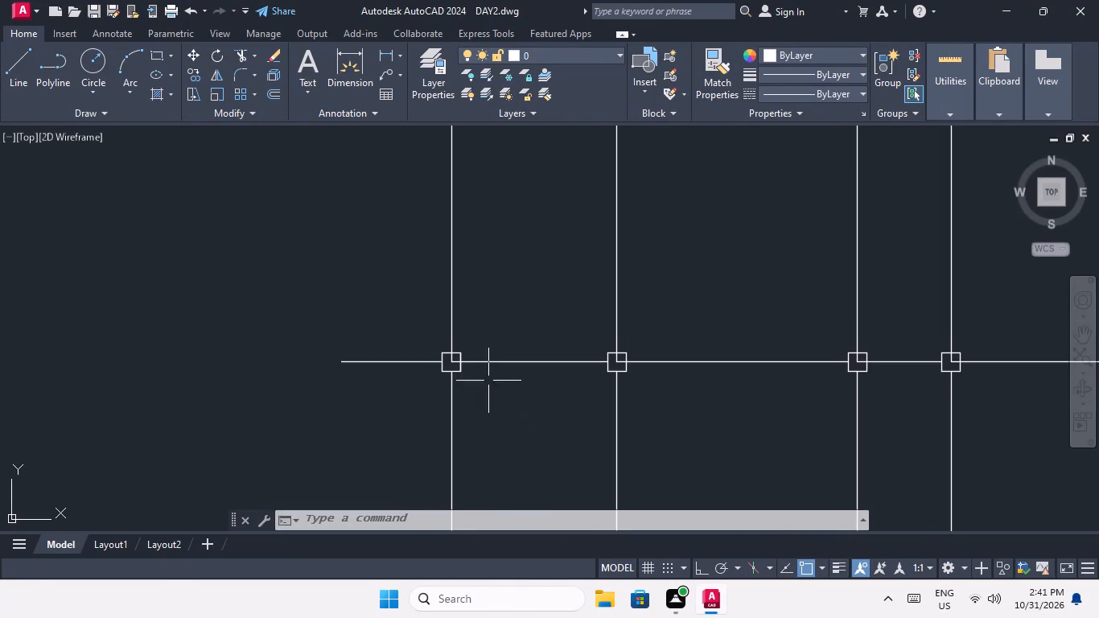
scroll(461, 366, up, 3)
scroll(415, 344, down, 4)
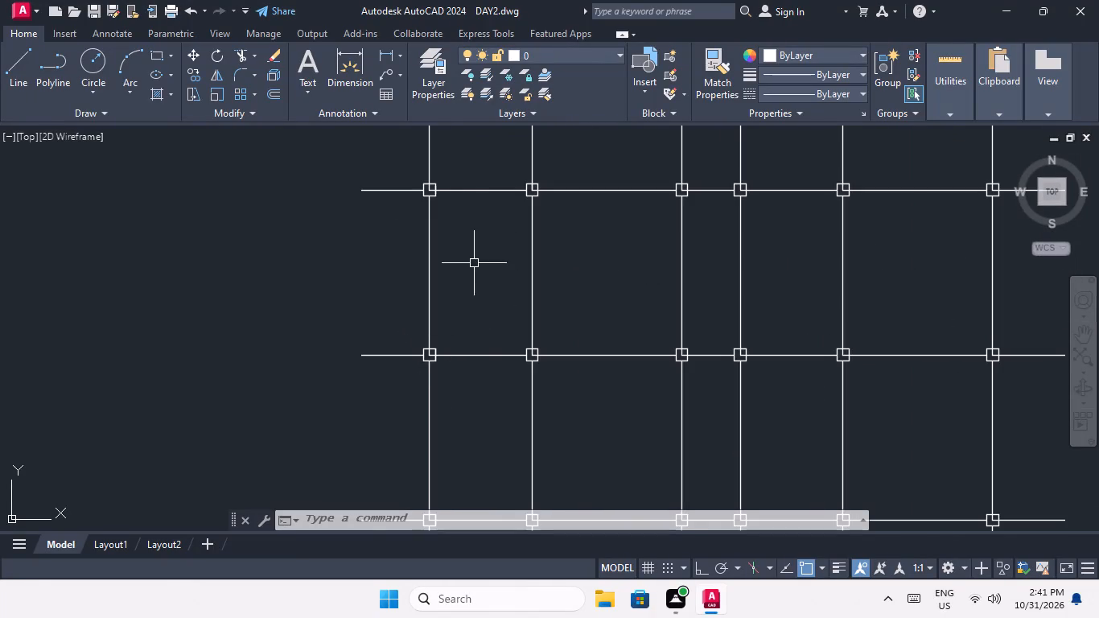
middle_drag(485, 293, 496, 428)
middle_drag(483, 259, 490, 447)
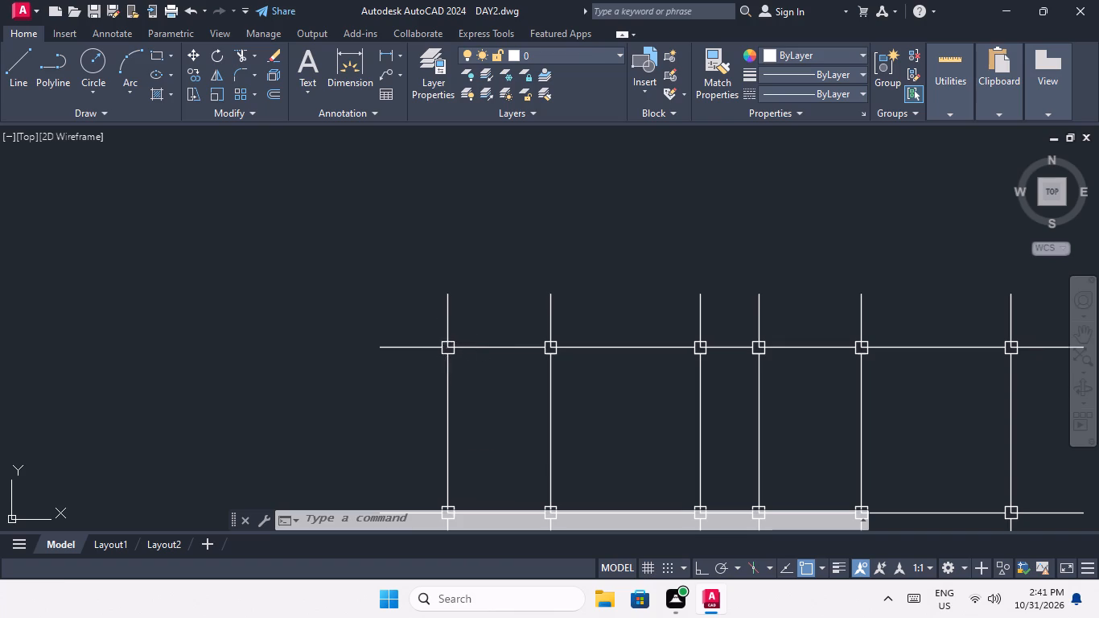
scroll(442, 349, up, 7)
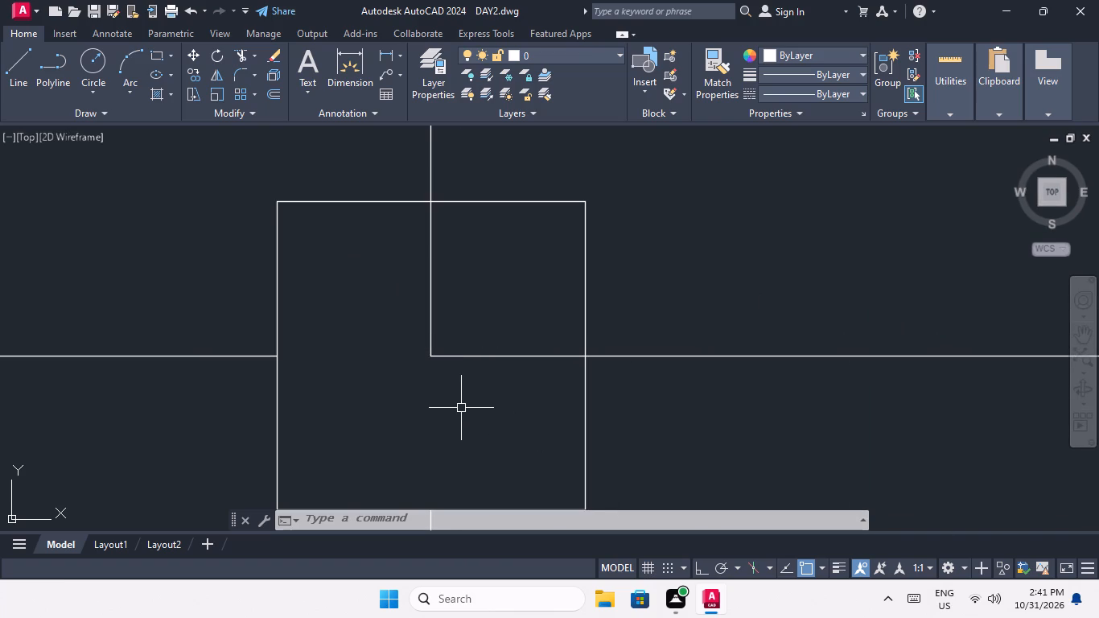
click(461, 409)
click(405, 336)
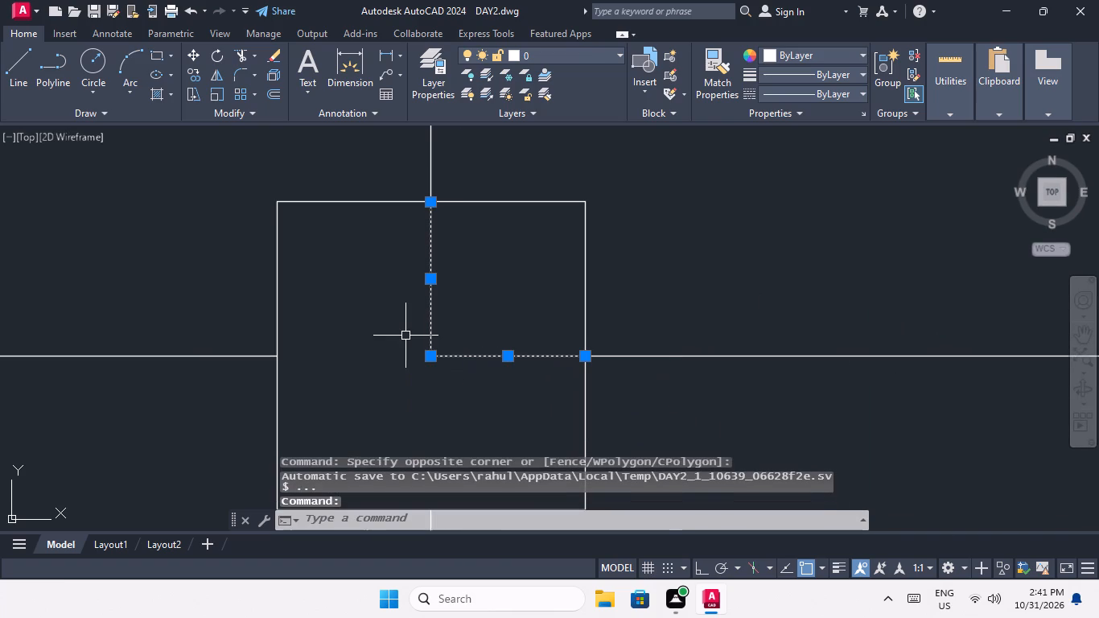
key(Delete)
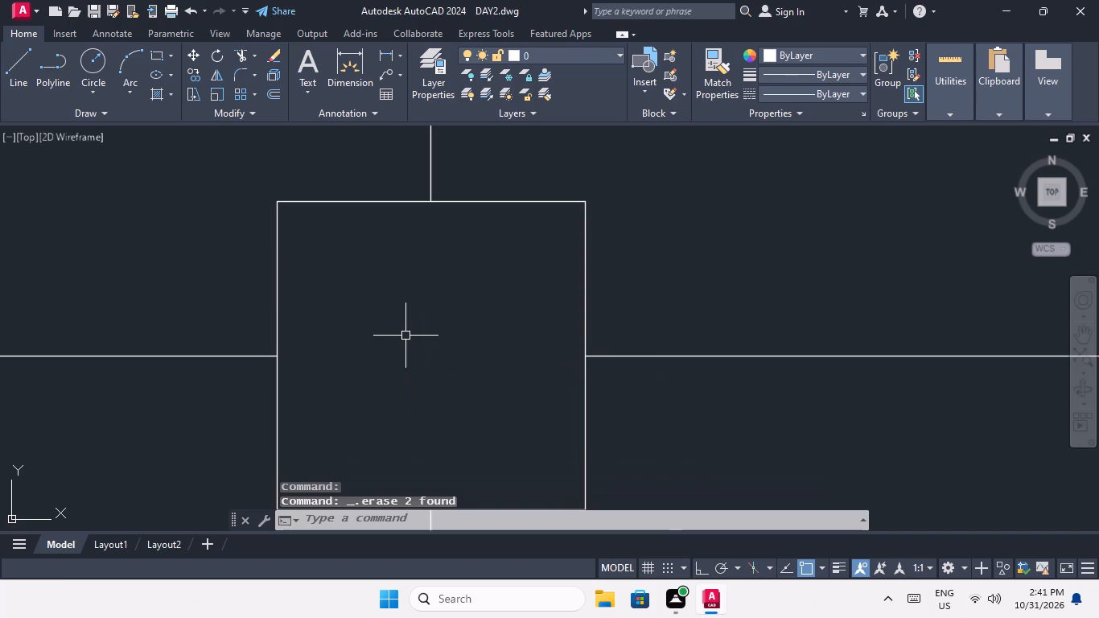
Erase the two leftover line segments inside the second square from the left in the top grid row.
scroll(438, 269, down, 3)
middle_drag(664, 368, 667, 368)
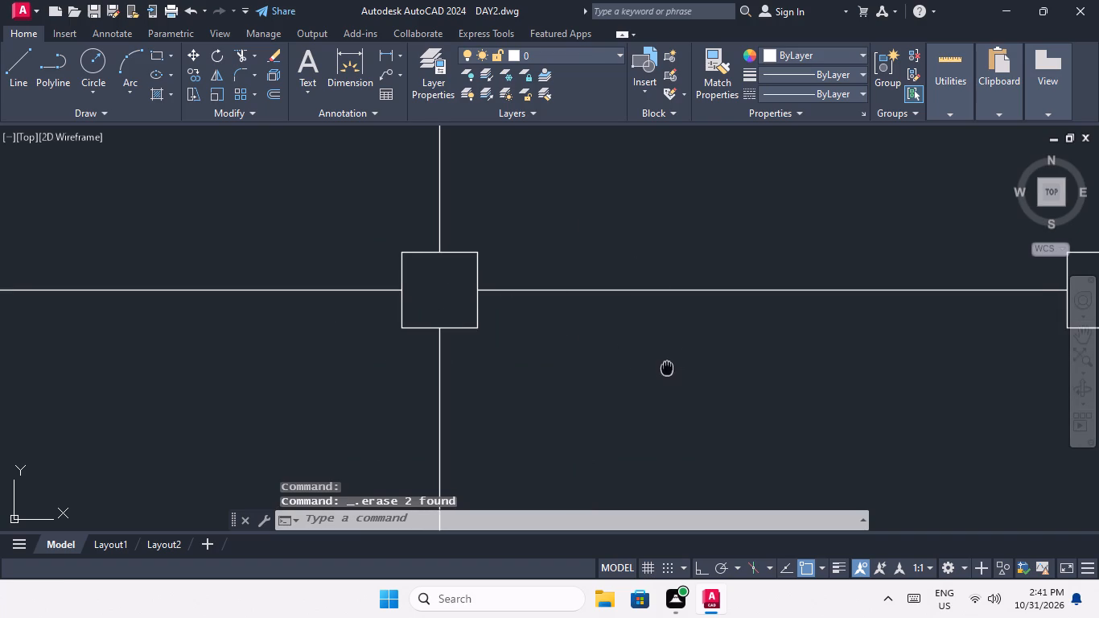
middle_drag(667, 368, 109, 384)
scroll(560, 292, up, 1)
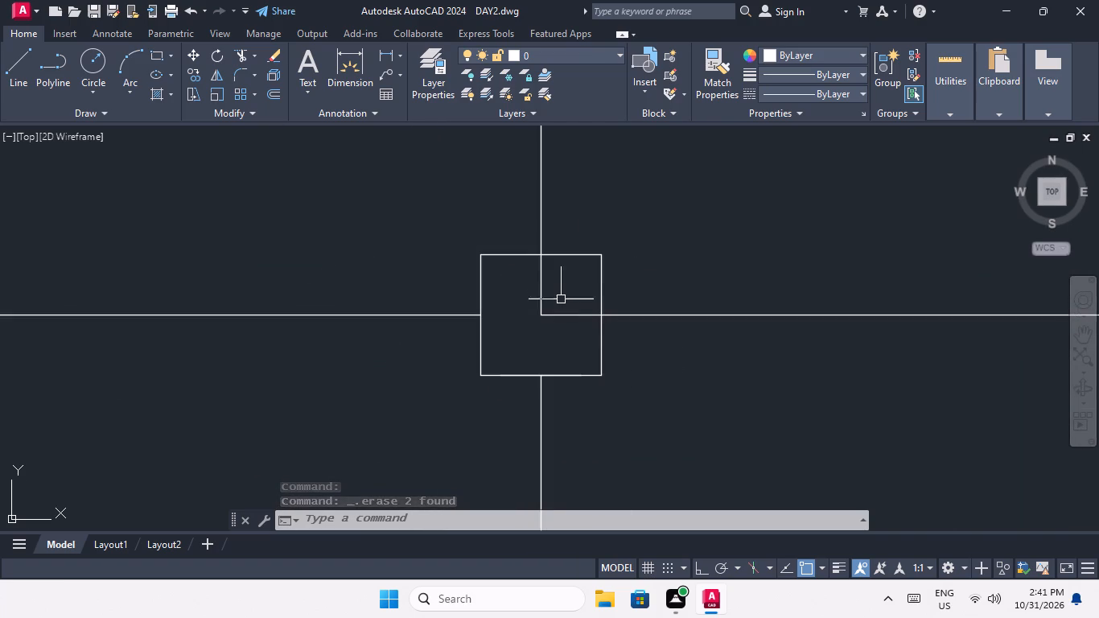
click(556, 336)
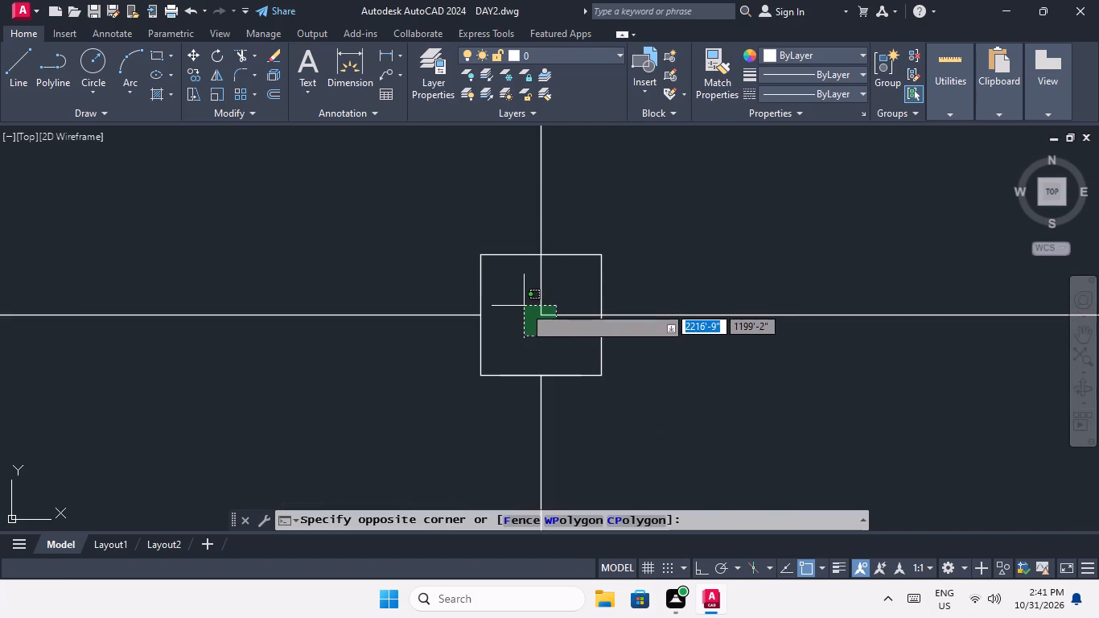
click(524, 306)
key(Delete)
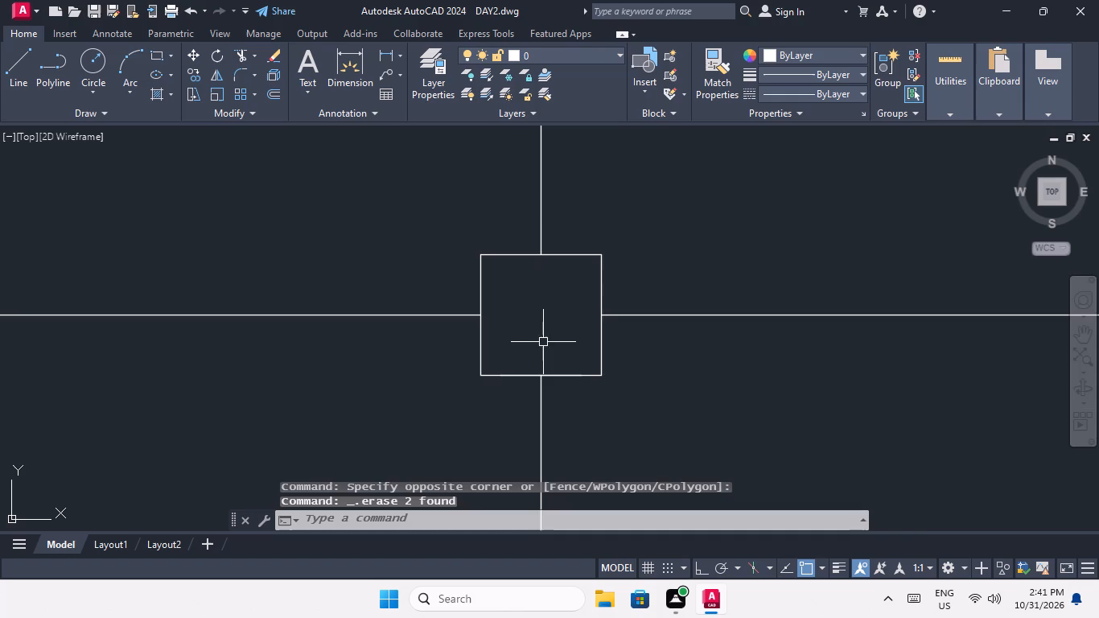
Erase the two leftover line segments inside the third square from the left in the top grid row.
scroll(551, 313, down, 3)
middle_drag(652, 400, 414, 400)
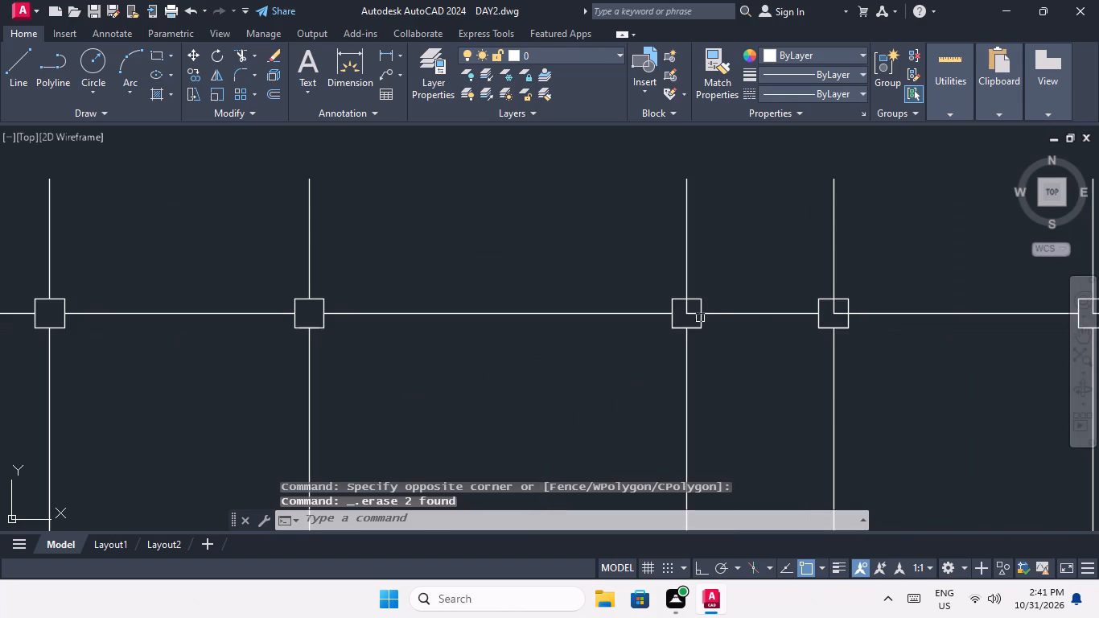
scroll(687, 323, up, 3)
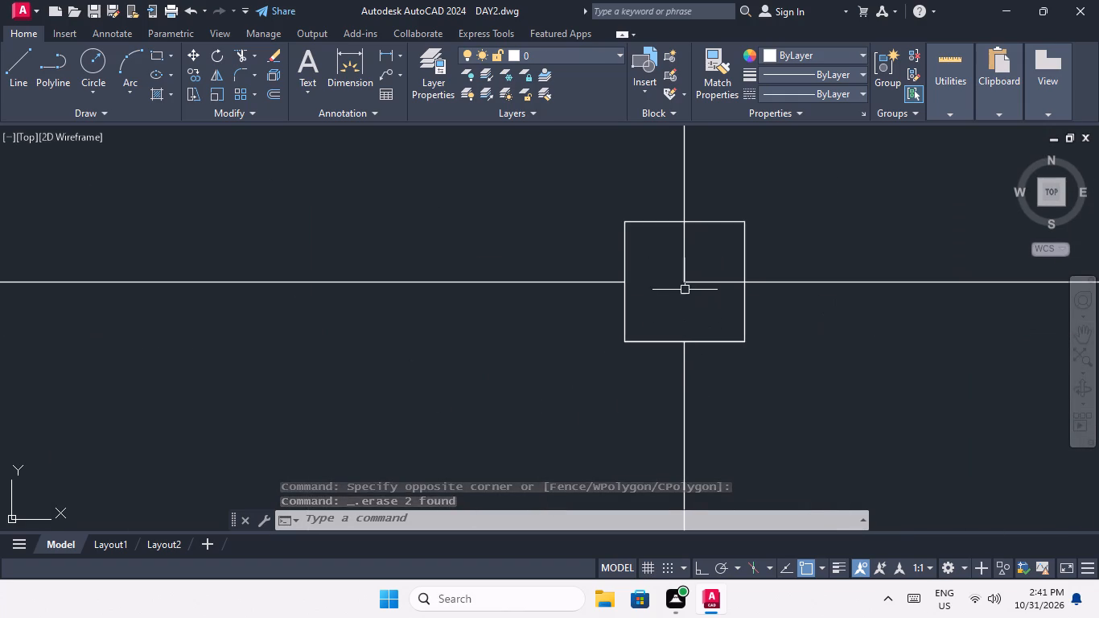
middle_drag(690, 294, 681, 372)
click(690, 395)
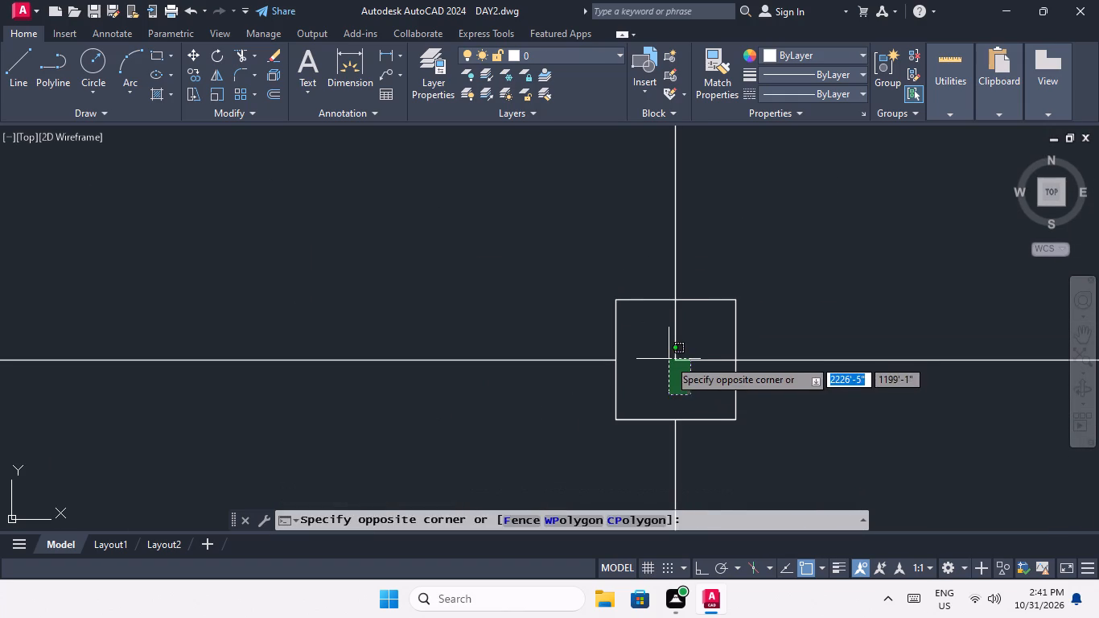
click(668, 359)
key(Delete)
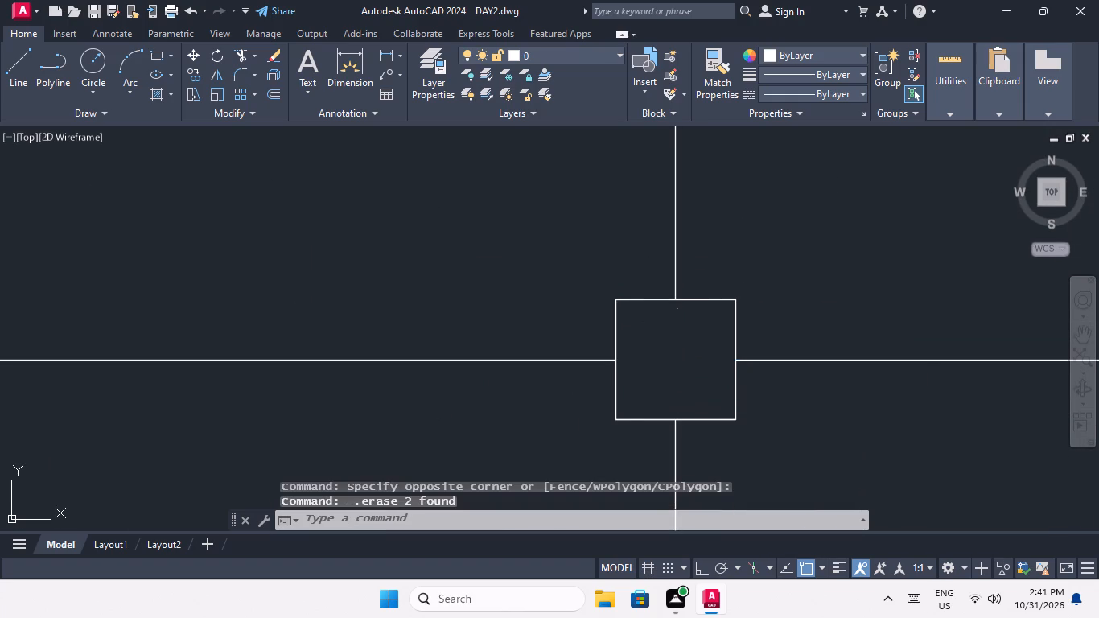
Erase the two leftover line segments inside the fourth square from the left in the top grid row.
scroll(677, 341, down, 3)
middle_drag(758, 386, 547, 343)
scroll(639, 321, up, 2)
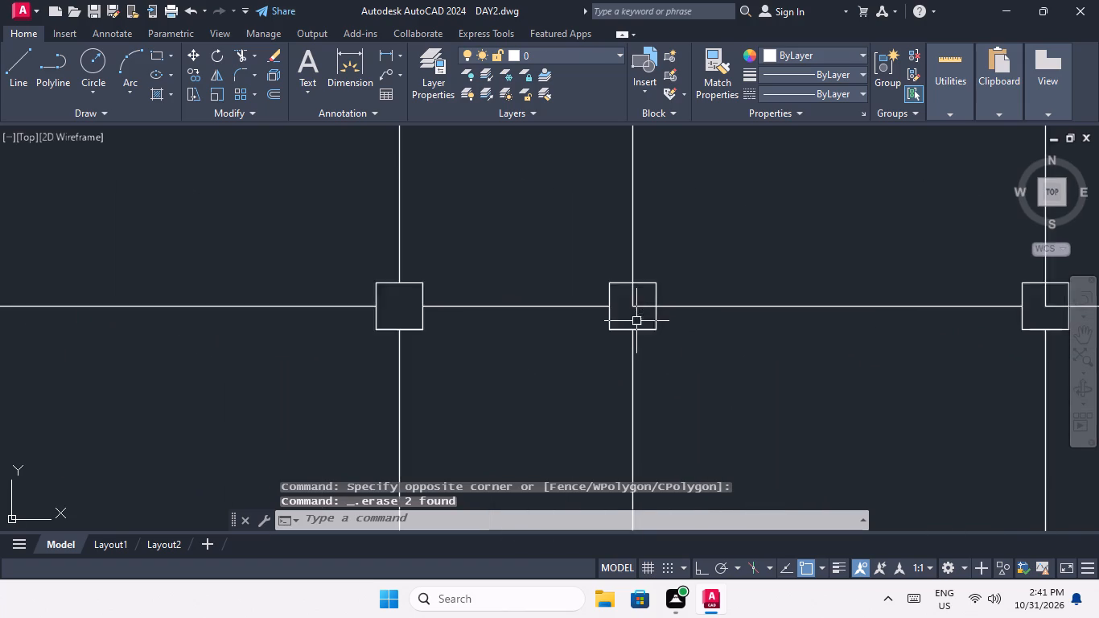
scroll(636, 321, up, 1)
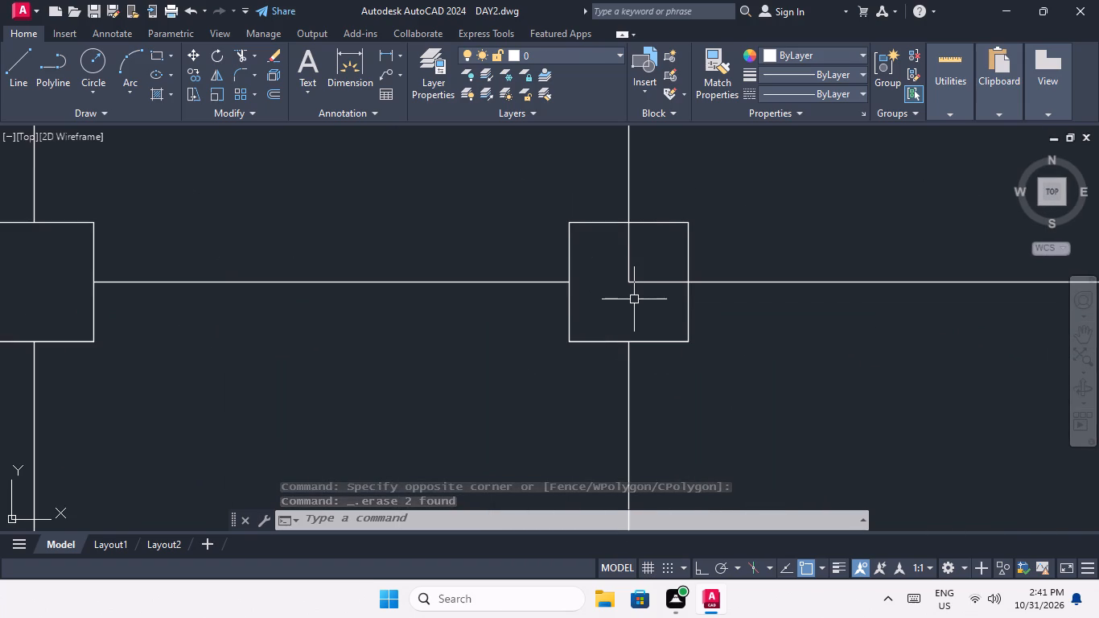
click(635, 299)
click(616, 271)
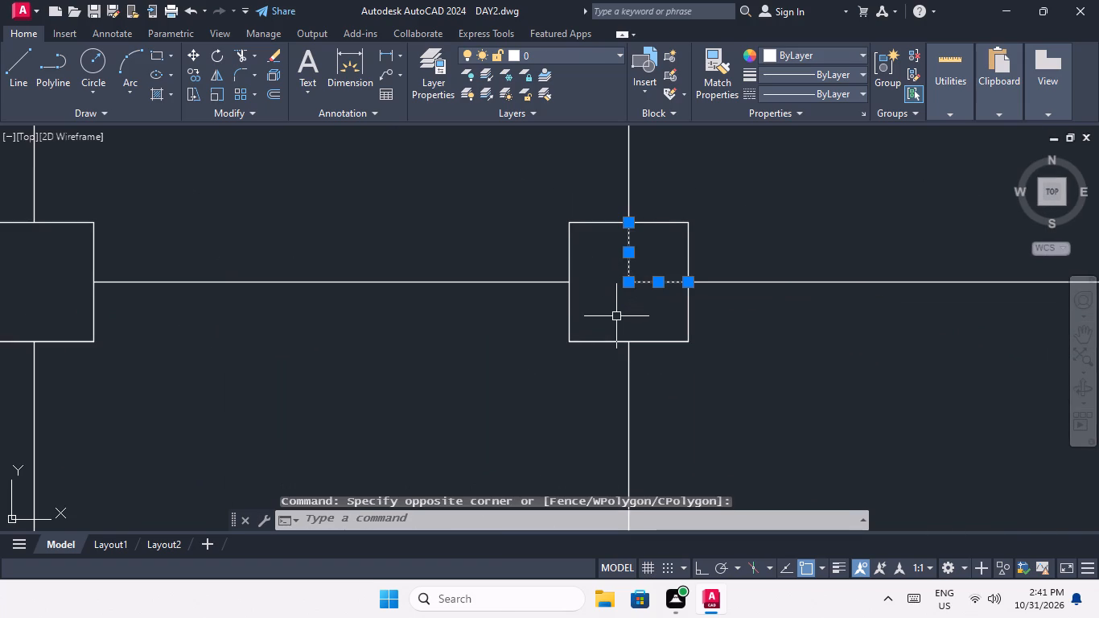
key(Delete)
Erase the two leftover line segments inside the fifth square from the left in the top grid row.
scroll(607, 283, down, 4)
middle_drag(657, 320, 422, 320)
scroll(542, 295, up, 3)
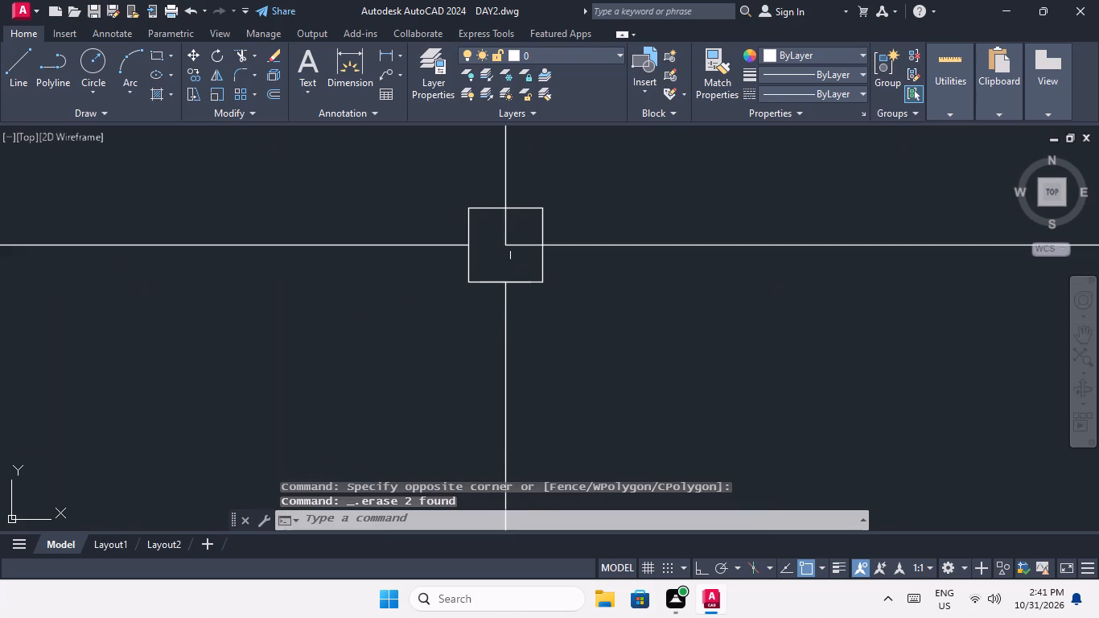
middle_drag(521, 300, 527, 343)
scroll(508, 283, up, 1)
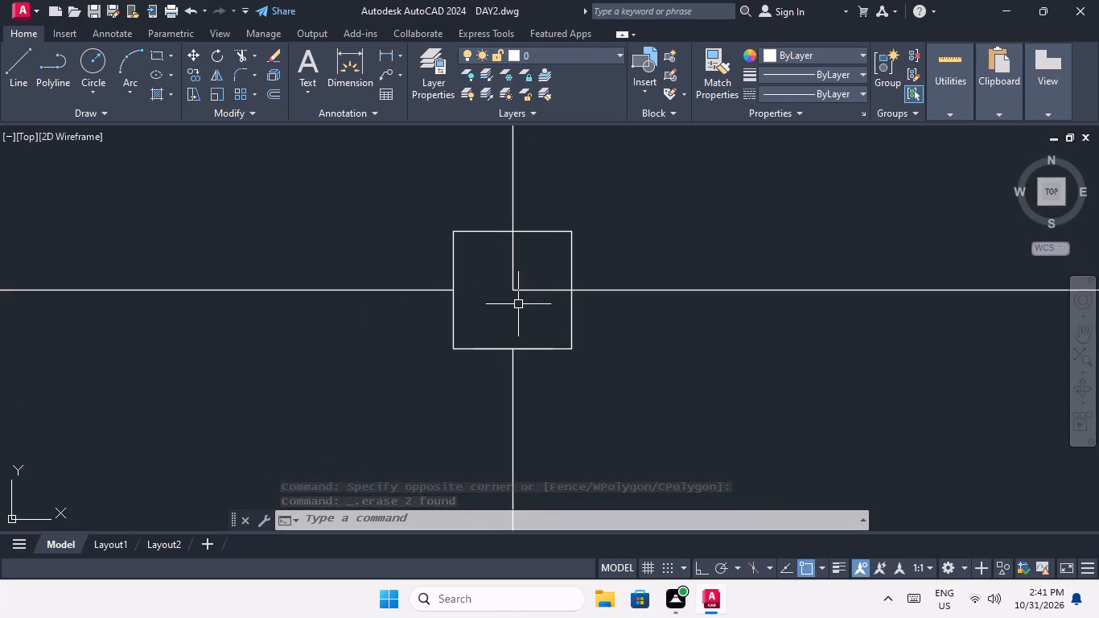
click(519, 304)
click(508, 289)
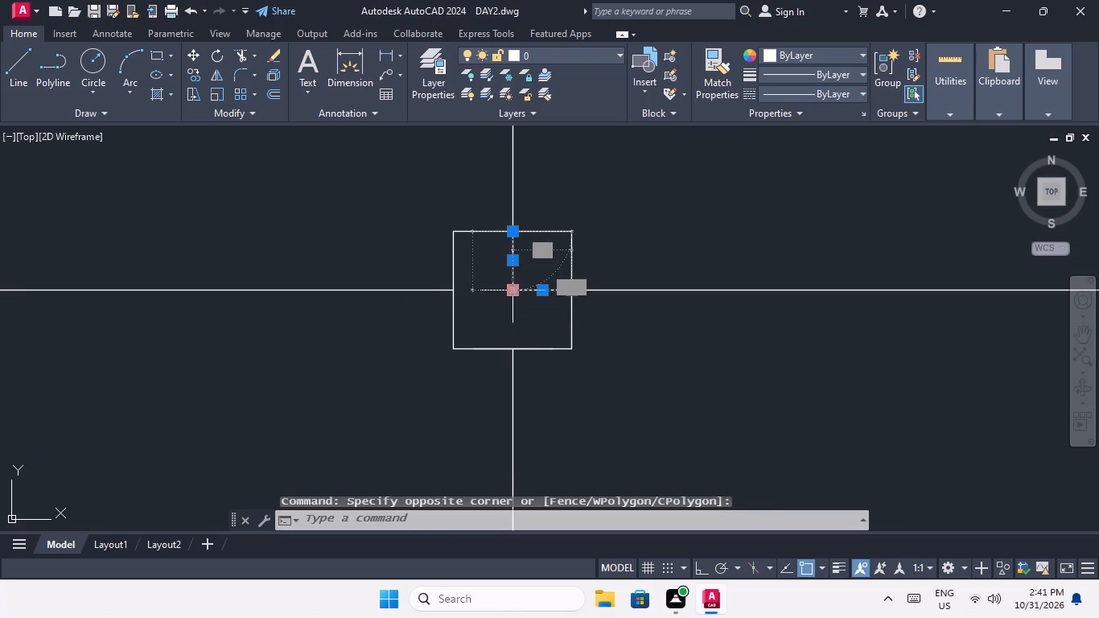
key(Delete)
Erase the two leftover line segments inside the sixth, rightmost square of the top grid row.
scroll(525, 303, down, 5)
middle_drag(627, 348, 501, 401)
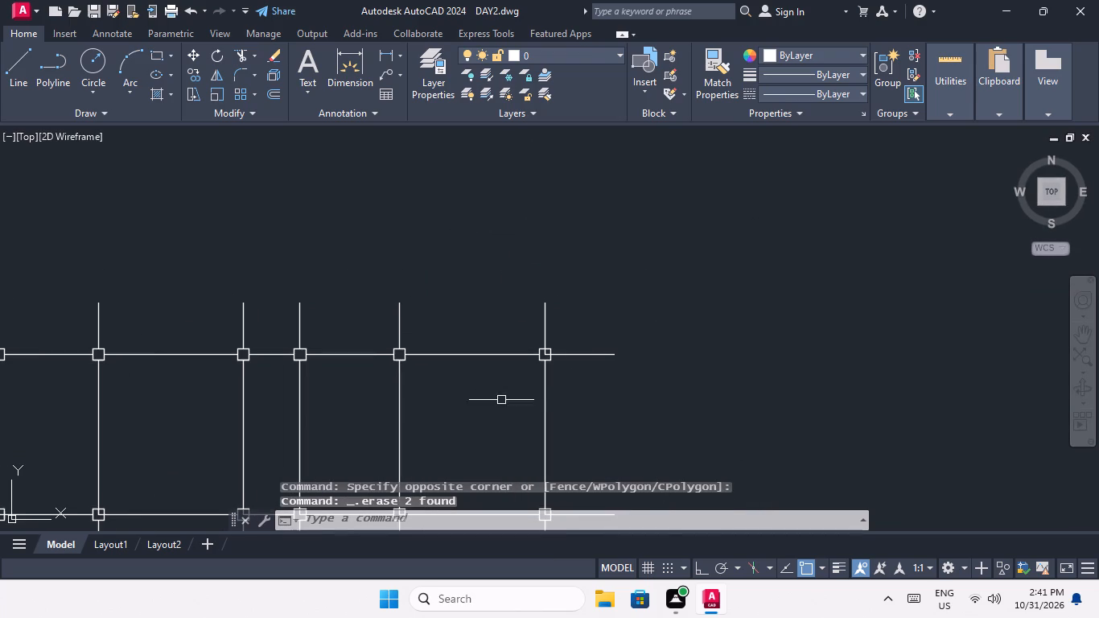
scroll(564, 364, up, 3)
scroll(489, 333, up, 2)
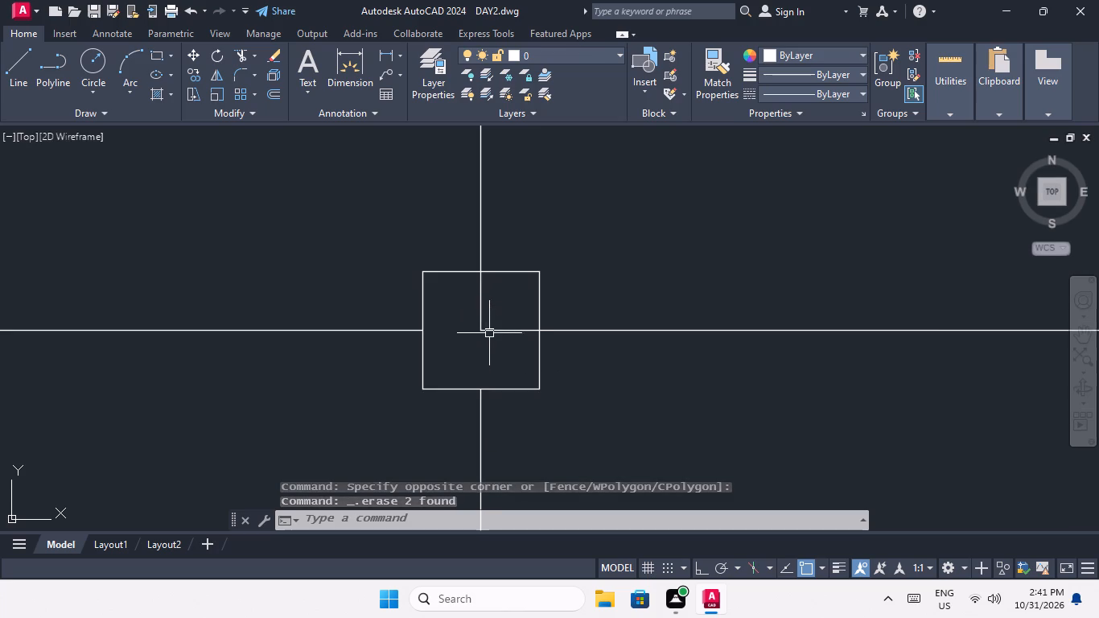
click(488, 355)
click(470, 323)
key(Delete)
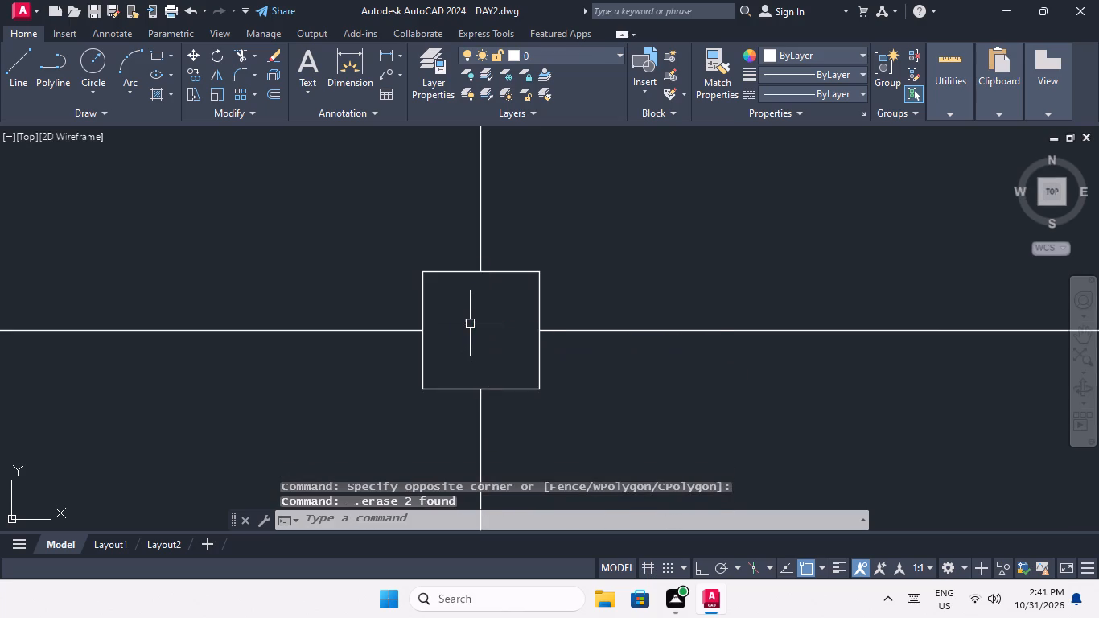
Erase the two leftover line segments inside the leftmost square of the second grid row from the top.
scroll(471, 323, down, 3)
middle_drag(488, 345, 548, 290)
middle_drag(445, 389, 537, 319)
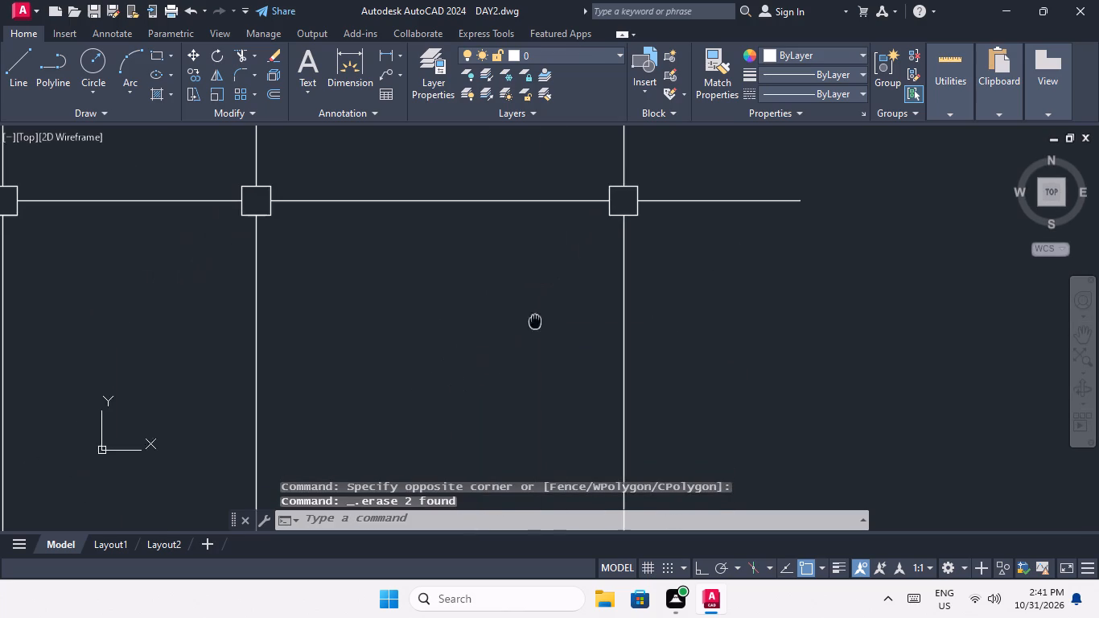
middle_drag(537, 319, 538, 316)
scroll(533, 319, down, 3)
middle_drag(547, 326, 562, 296)
middle_drag(426, 421, 562, 339)
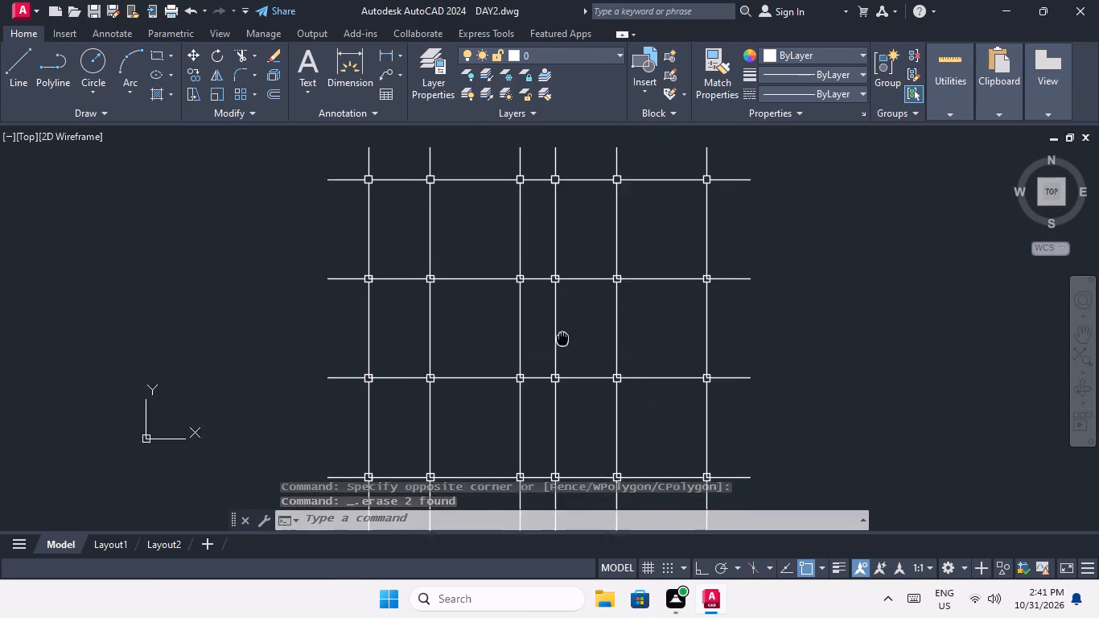
middle_drag(562, 339, 568, 336)
scroll(373, 280, up, 2)
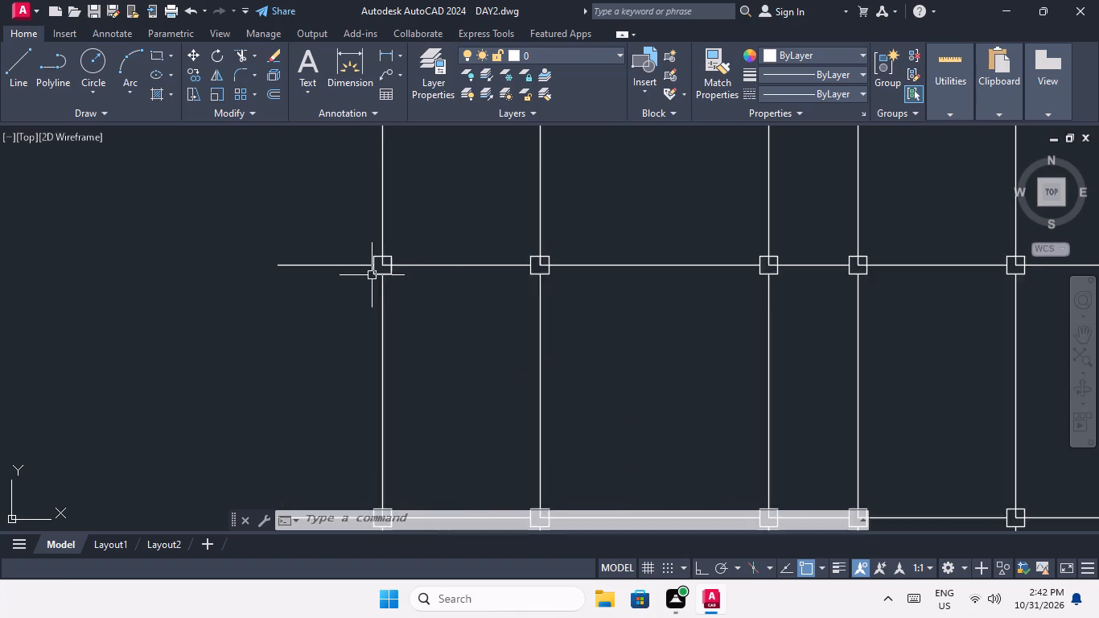
scroll(372, 275, up, 5)
drag(444, 286, 437, 278)
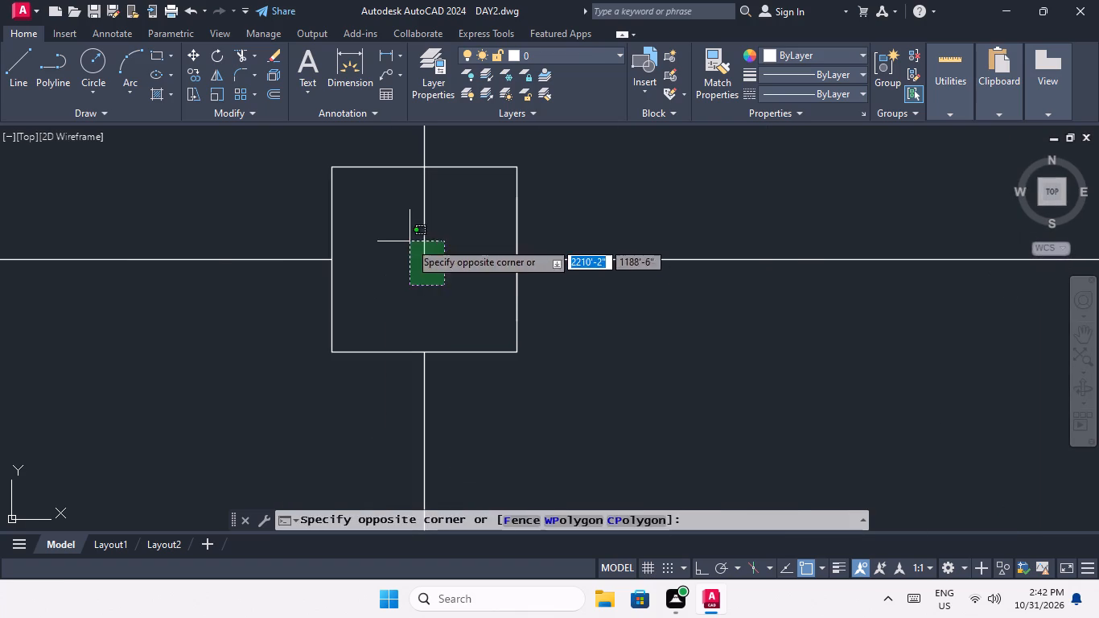
click(408, 241)
key(Delete)
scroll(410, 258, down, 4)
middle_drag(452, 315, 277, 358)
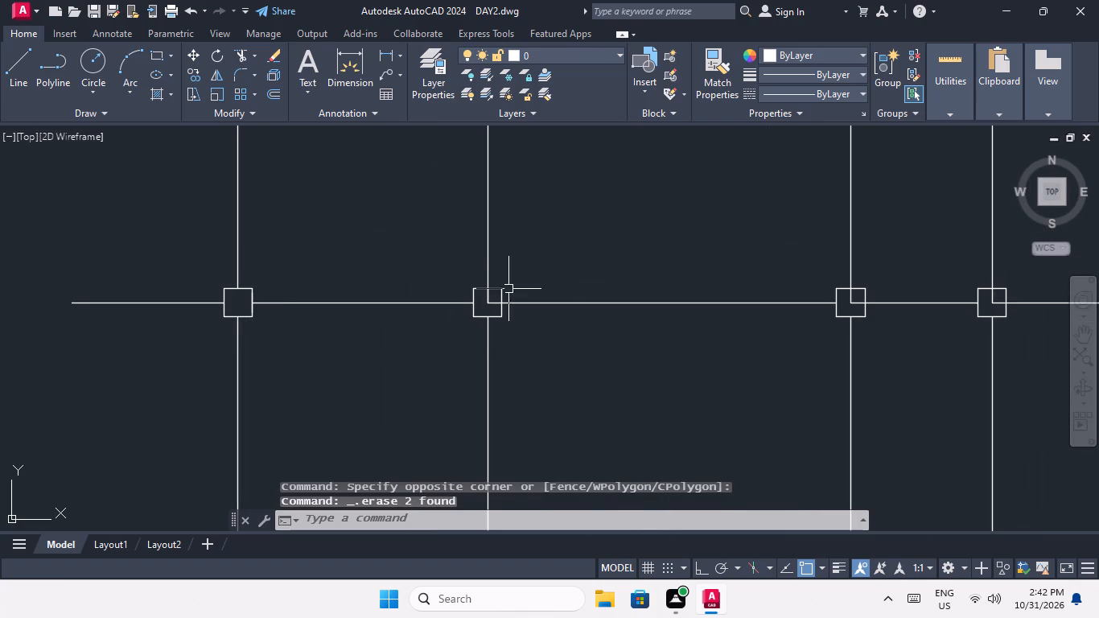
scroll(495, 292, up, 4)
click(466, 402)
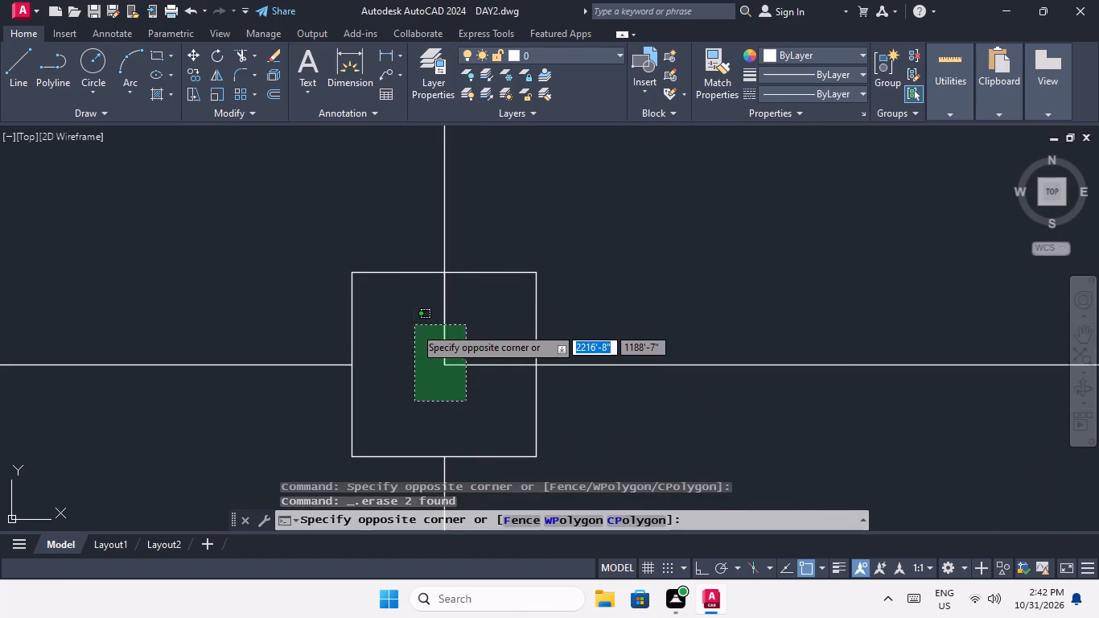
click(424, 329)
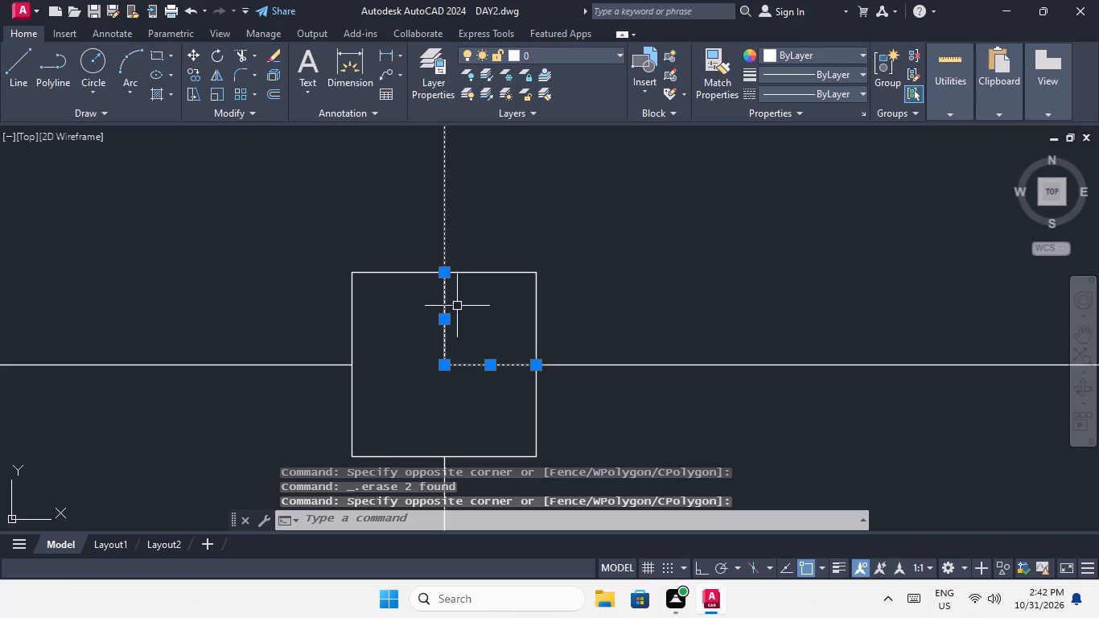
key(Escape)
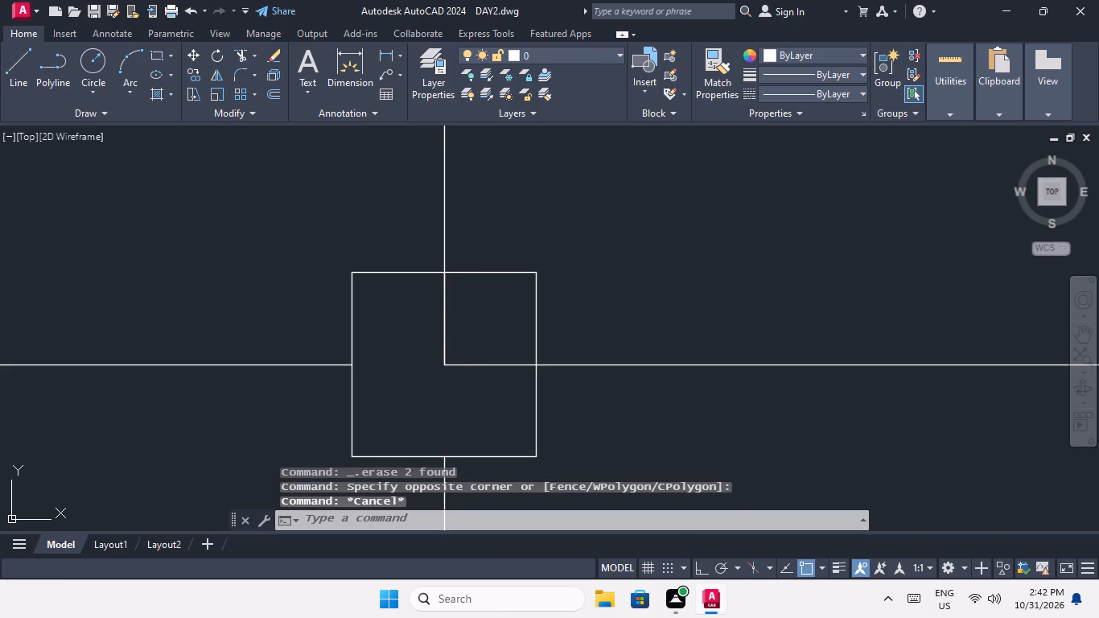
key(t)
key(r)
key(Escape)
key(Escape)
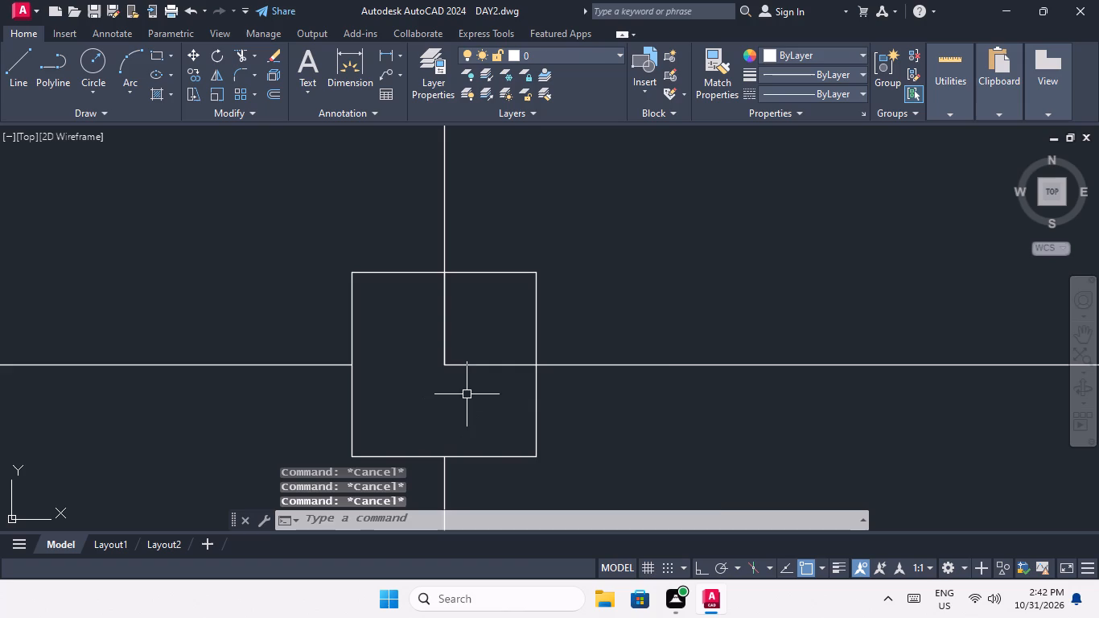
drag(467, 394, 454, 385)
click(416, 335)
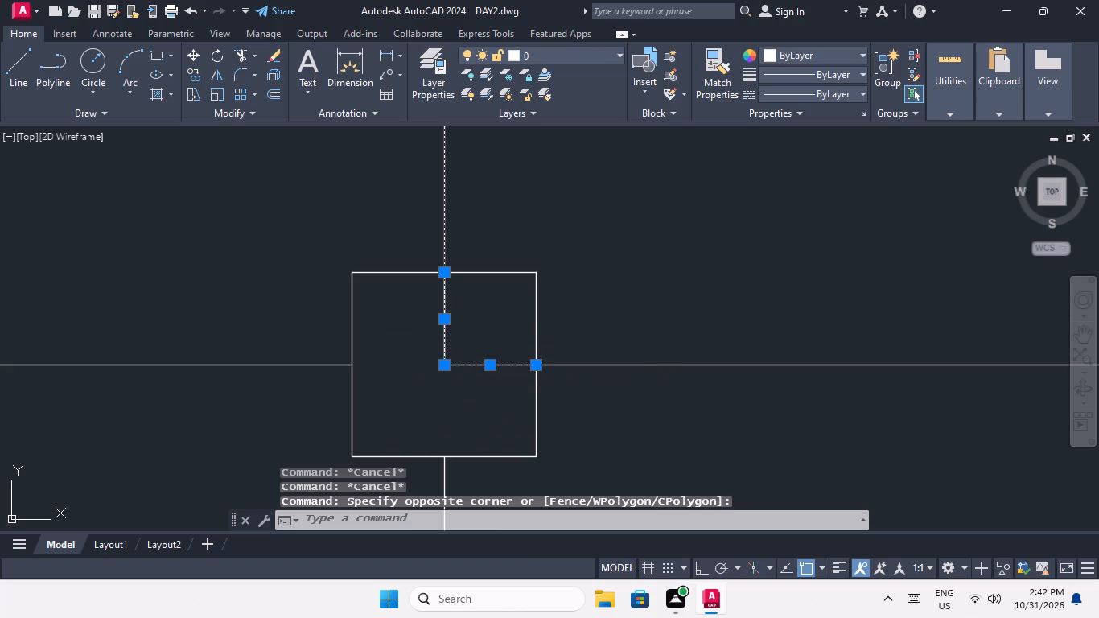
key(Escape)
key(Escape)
Erase the leftover horizontal segment and the overlapping short vertical segment inside the second square from the left in the second grid row.
click(488, 384)
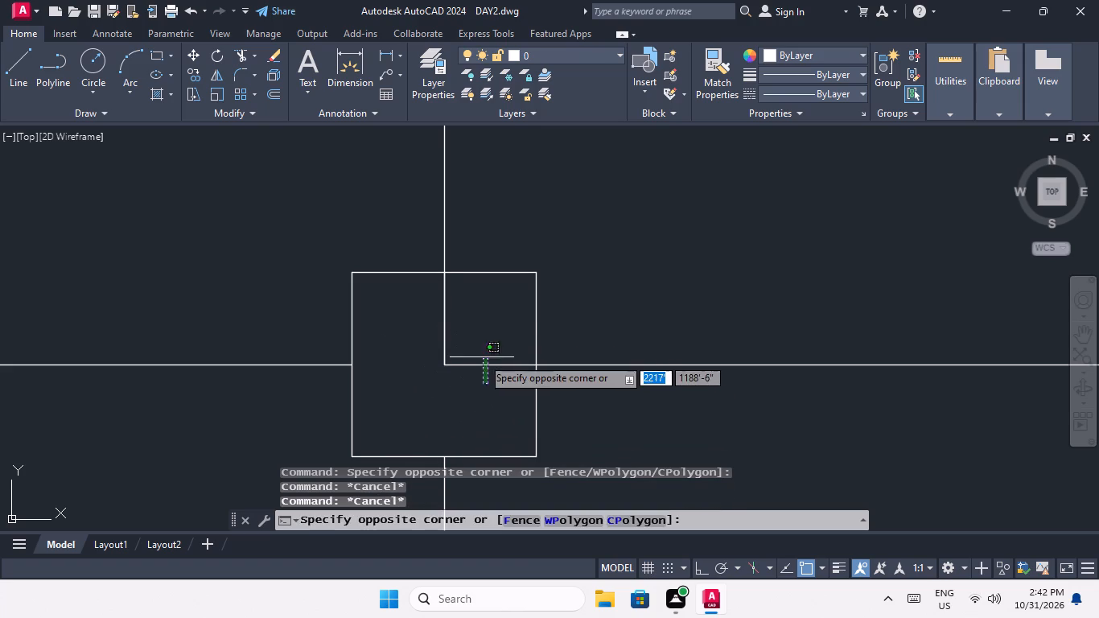
click(482, 356)
key(Delete)
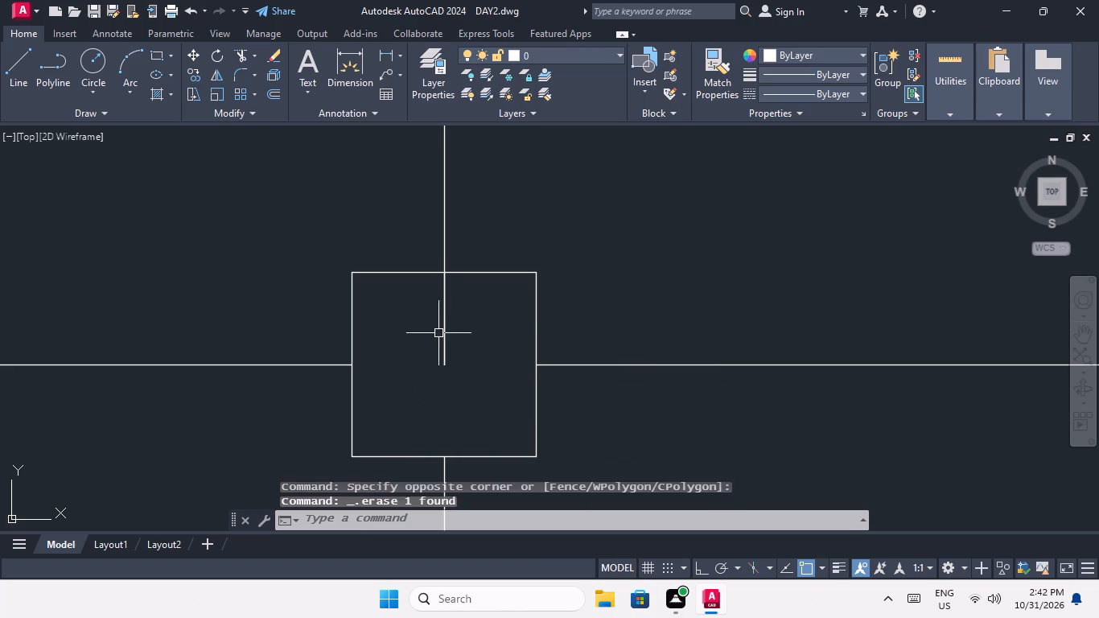
click(442, 332)
key(Delete)
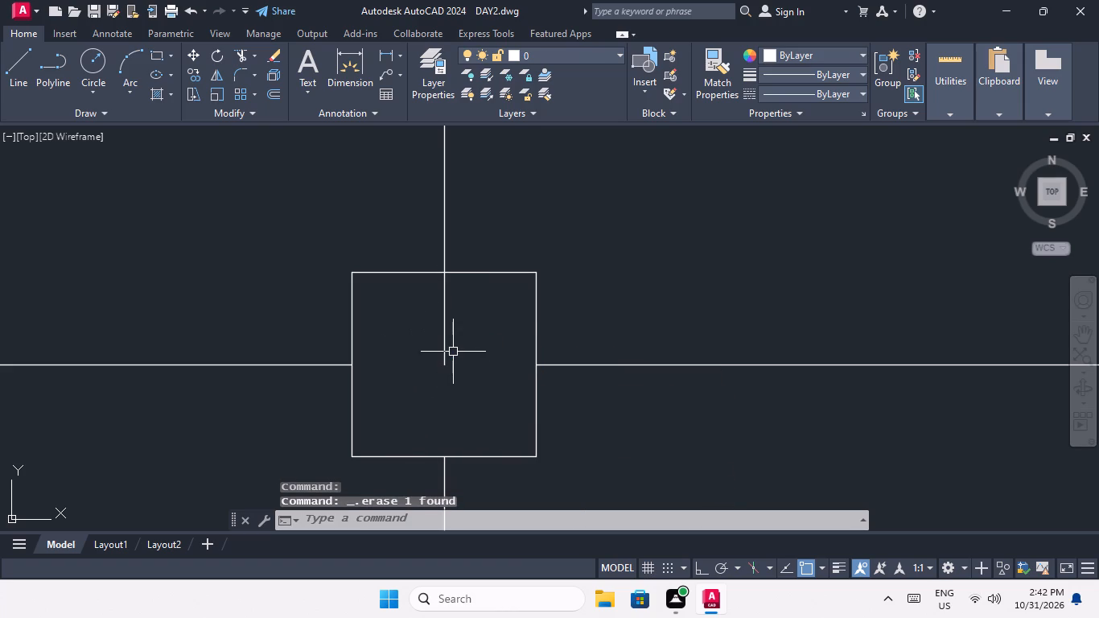
key(Escape)
key(Escape)
key(Escape)
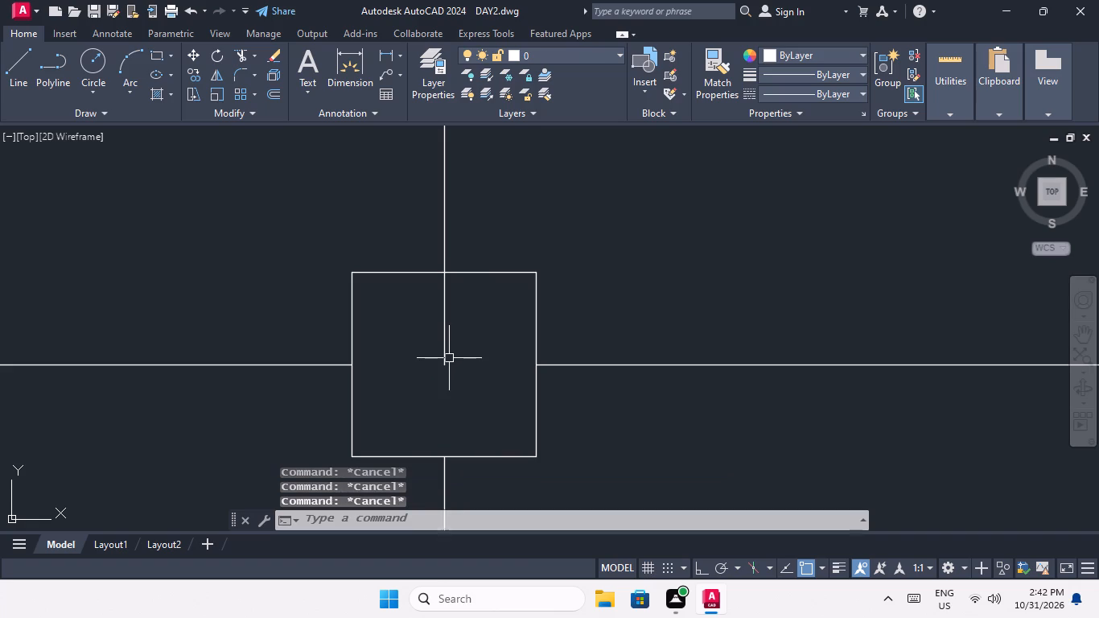
Trim the remaining vertical line inside the second square of the second grid row, using all objects as cutting edges.
text(tr)
key(space)
key(space)
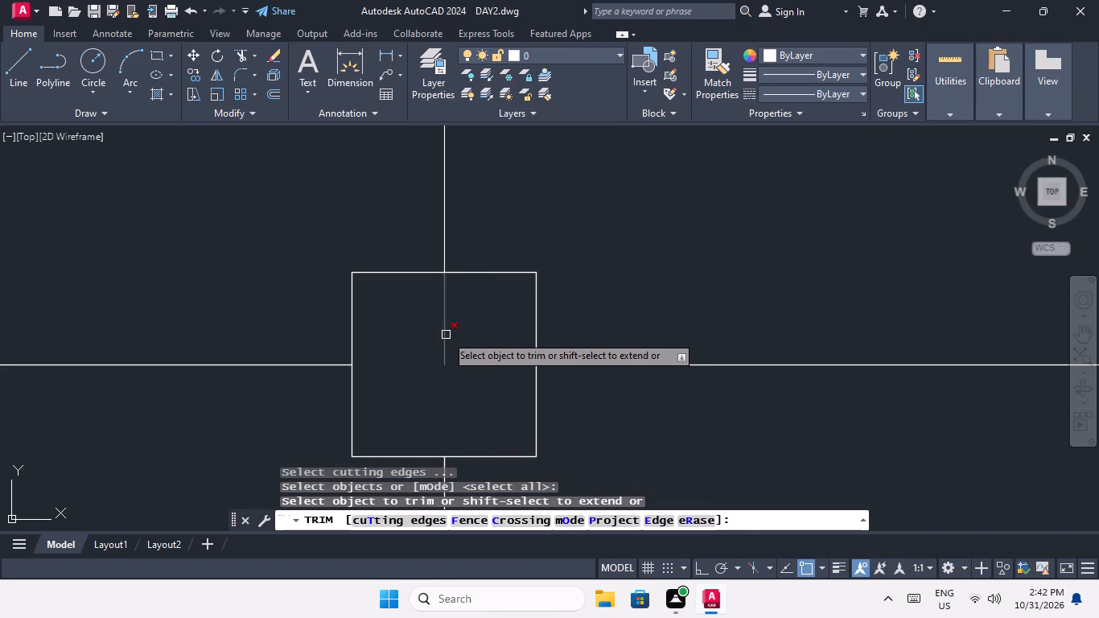
click(445, 334)
key(Escape)
key(Escape)
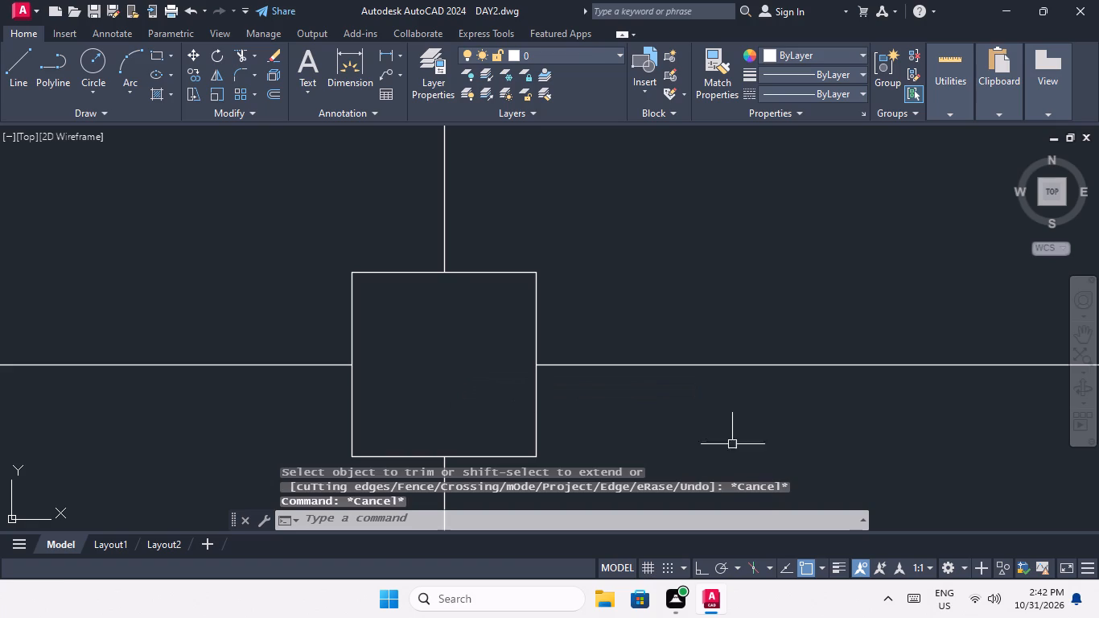
Erase the two leftover line segments inside the third square from the left in the second grid row.
scroll(603, 296, down, 4)
middle_drag(643, 356, 348, 363)
scroll(499, 334, down, 2)
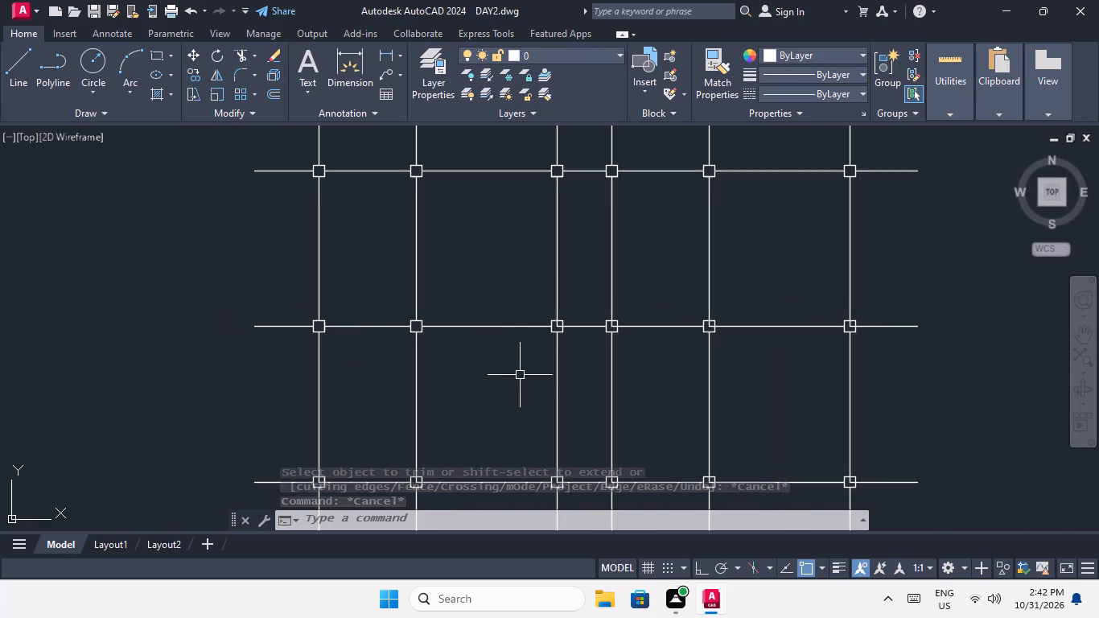
middle_drag(509, 389, 463, 431)
scroll(509, 357, up, 3)
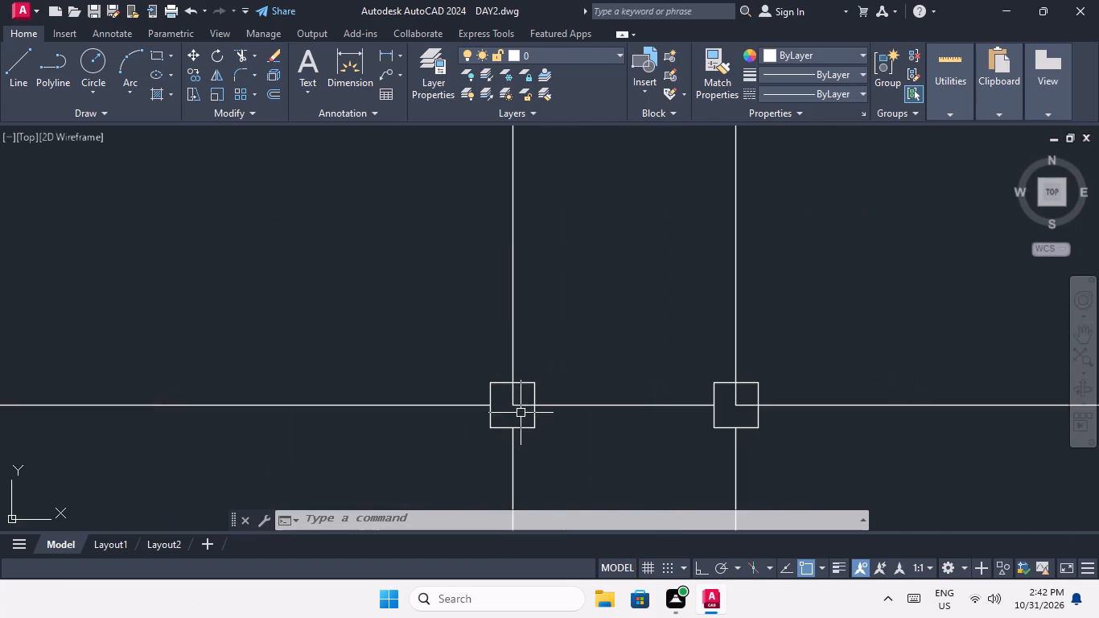
middle_drag(518, 409, 475, 348)
scroll(474, 351, up, 3)
drag(480, 365, 467, 353)
click(434, 327)
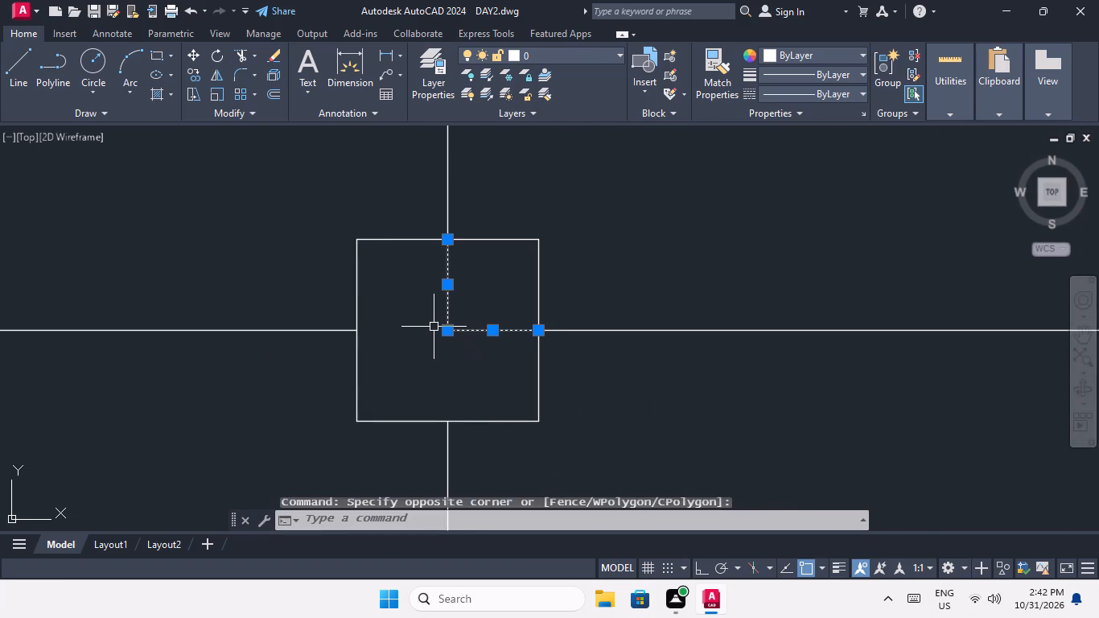
key(Delete)
Erase the two leftover line segments inside the fourth square from the left in the second grid row.
scroll(443, 300, down, 4)
middle_drag(520, 367, 240, 408)
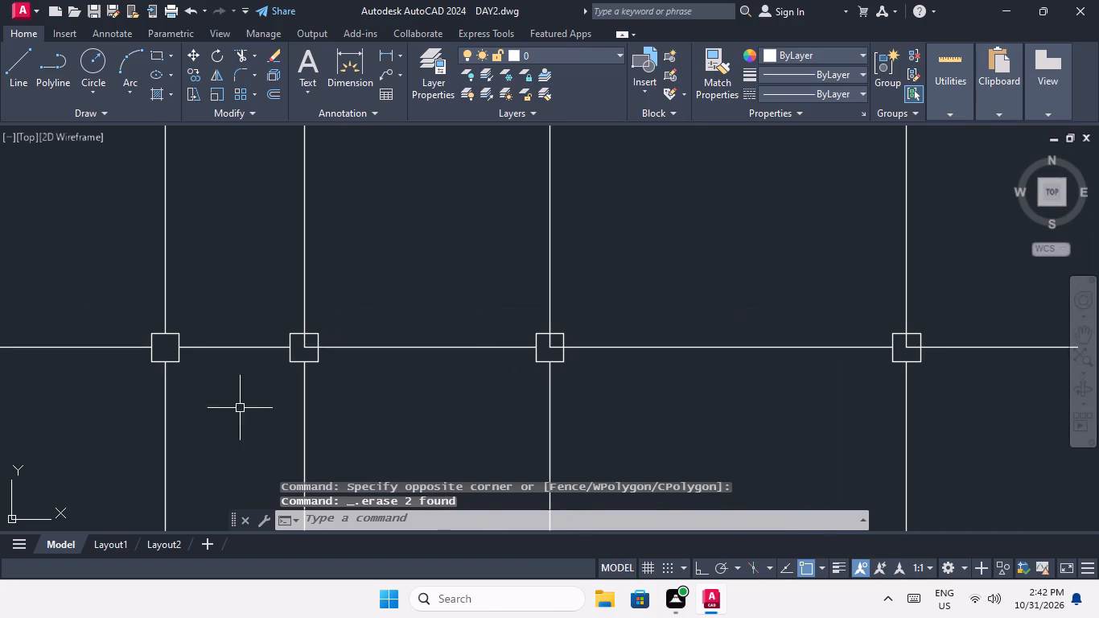
scroll(301, 344, up, 3)
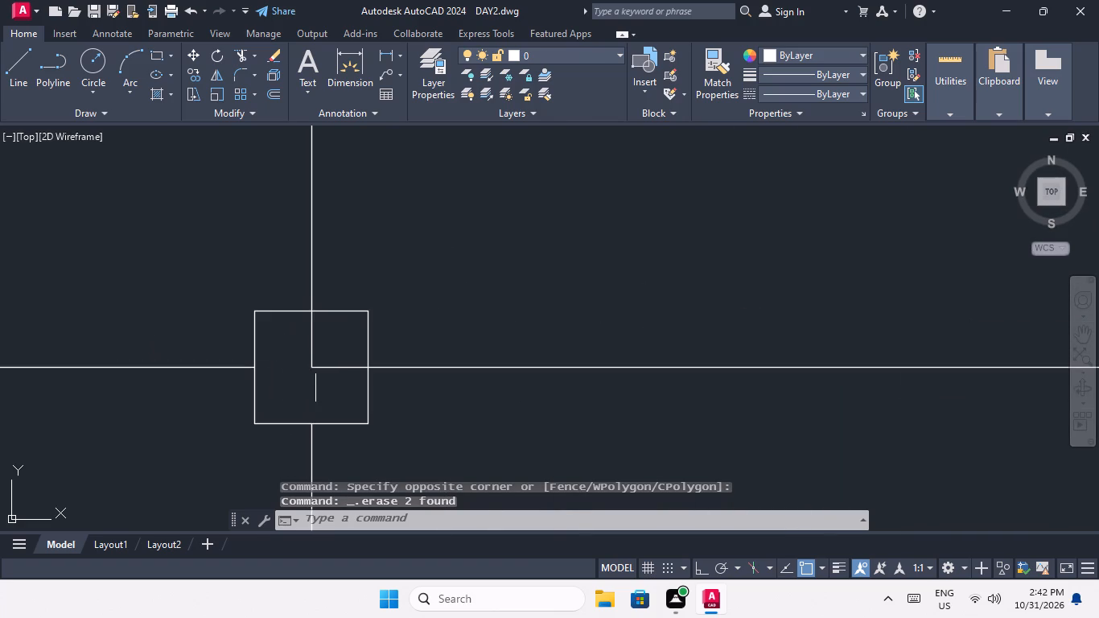
scroll(316, 364, up, 1)
click(328, 402)
click(298, 362)
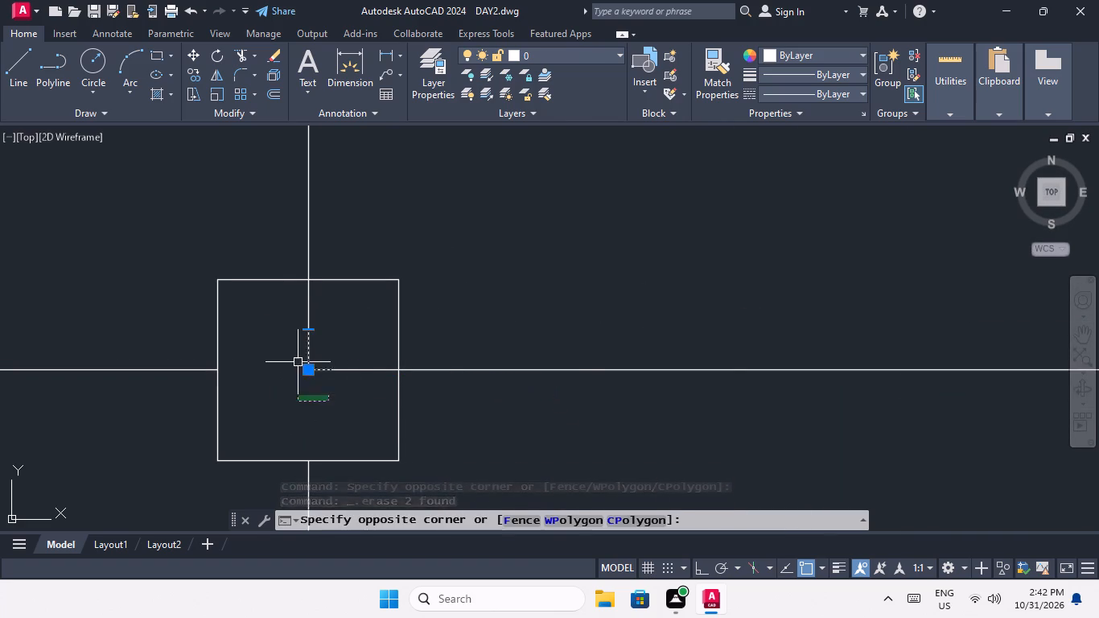
key(Delete)
Erase the two leftover line segments inside the fifth square from the left in the second grid row.
scroll(299, 367, down, 4)
middle_drag(348, 402, 279, 384)
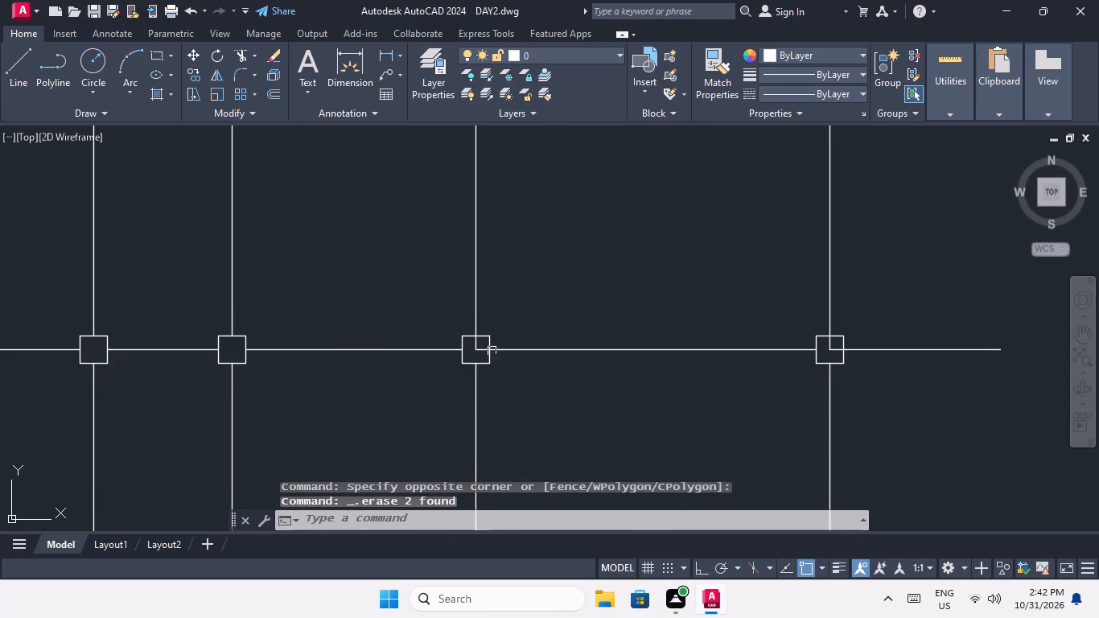
scroll(477, 349, up, 5)
drag(468, 384, 463, 375)
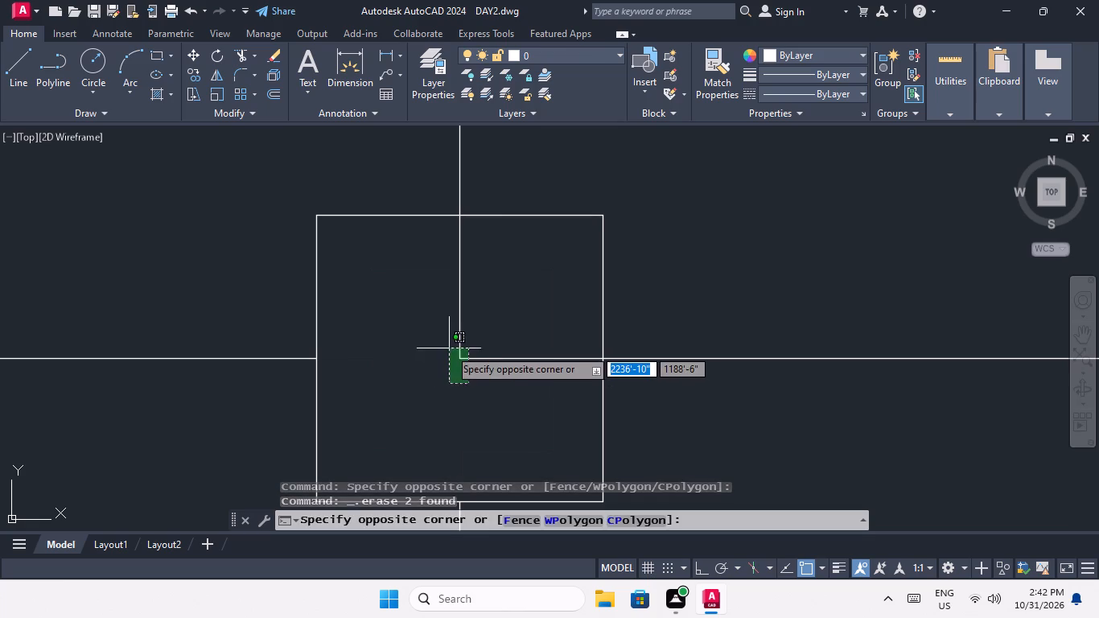
click(447, 344)
key(Delete)
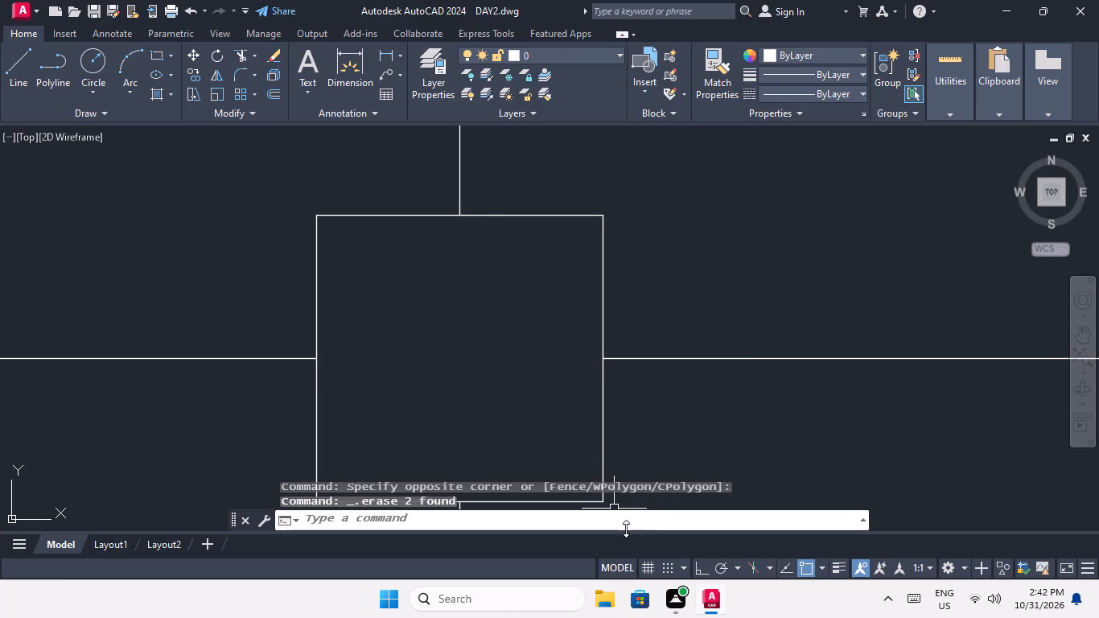
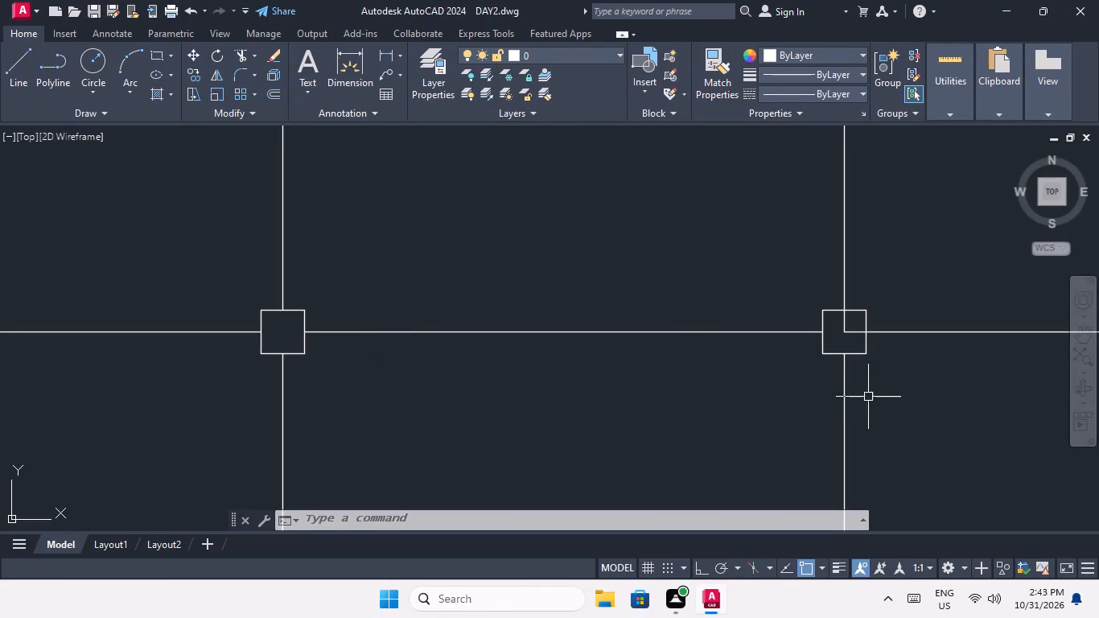
Erase the two leftover line segments inside the sixth square from the left in the second grid row.
scroll(842, 346, up, 3)
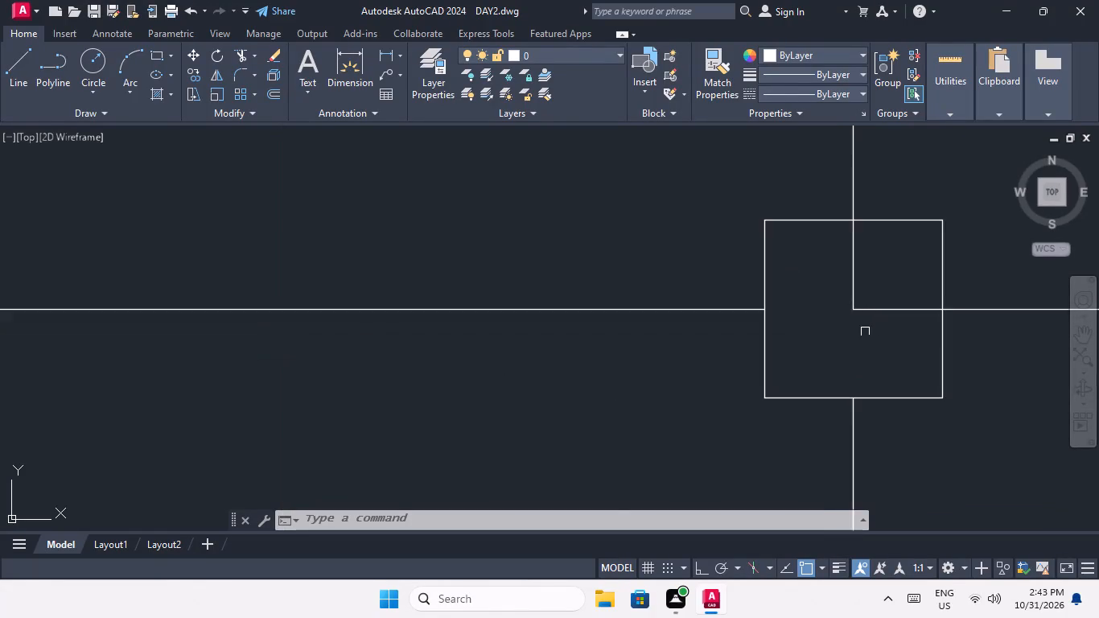
middle_drag(863, 332, 625, 414)
scroll(622, 388, down, 2)
scroll(621, 396, up, 1)
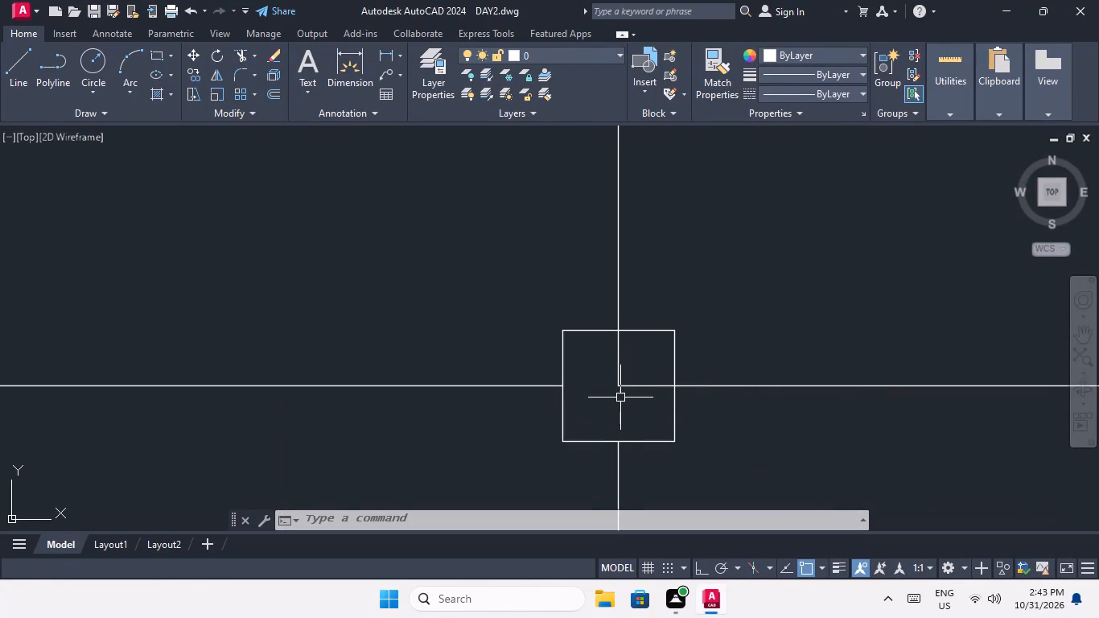
click(621, 398)
click(612, 378)
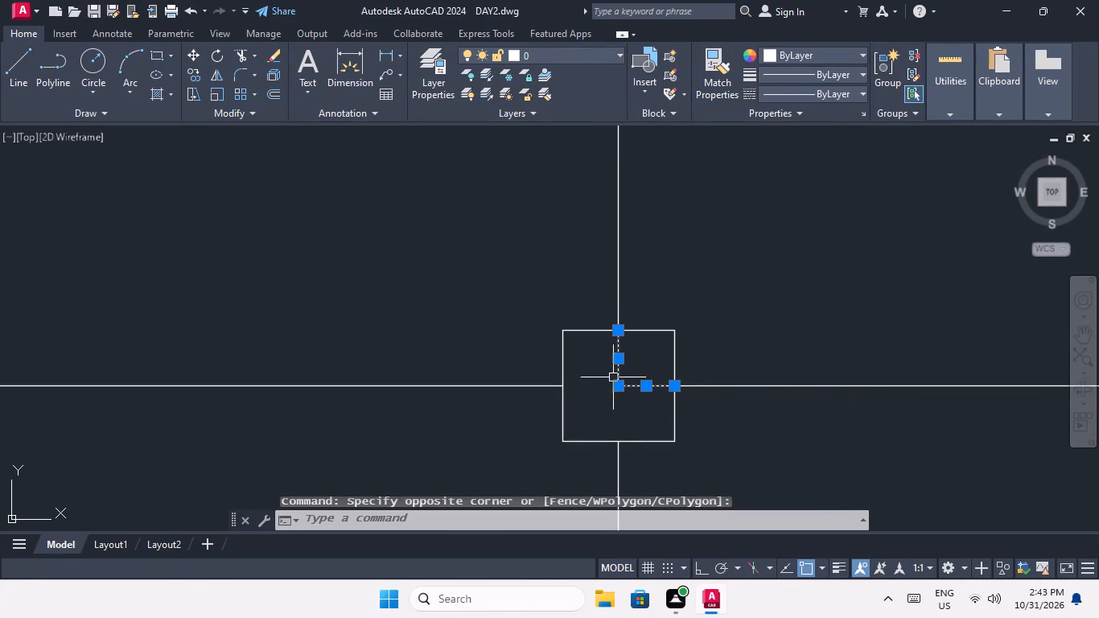
key(Delete)
Erase the two leftover line segments inside the first square from the left in the third grid row.
scroll(598, 299, down, 4)
scroll(633, 354, down, 3)
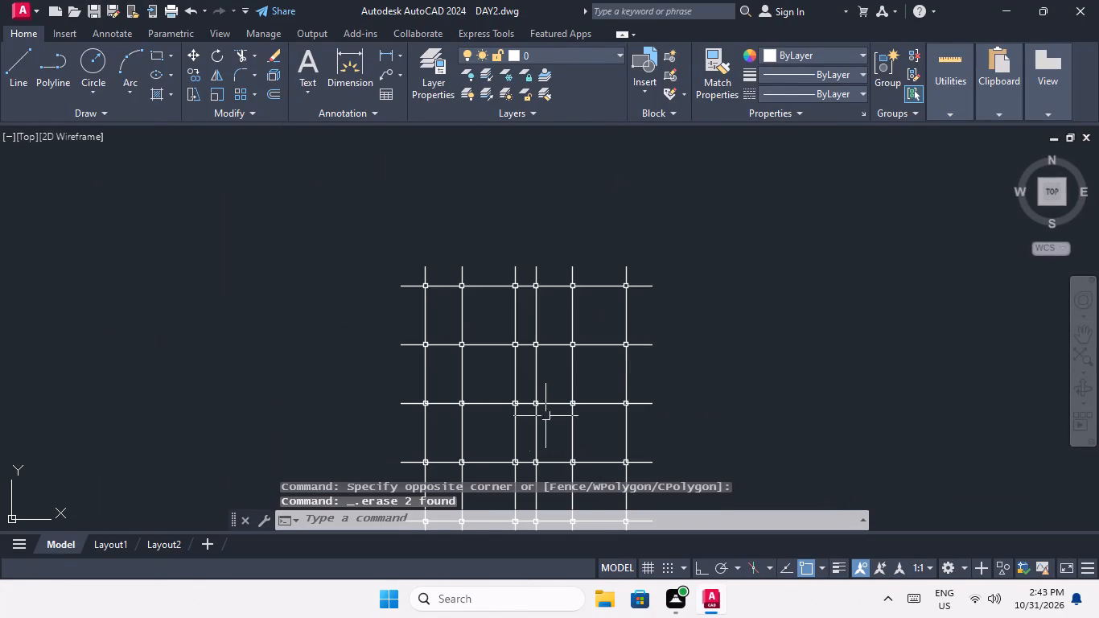
middle_drag(442, 428, 441, 334)
scroll(420, 318, up, 4)
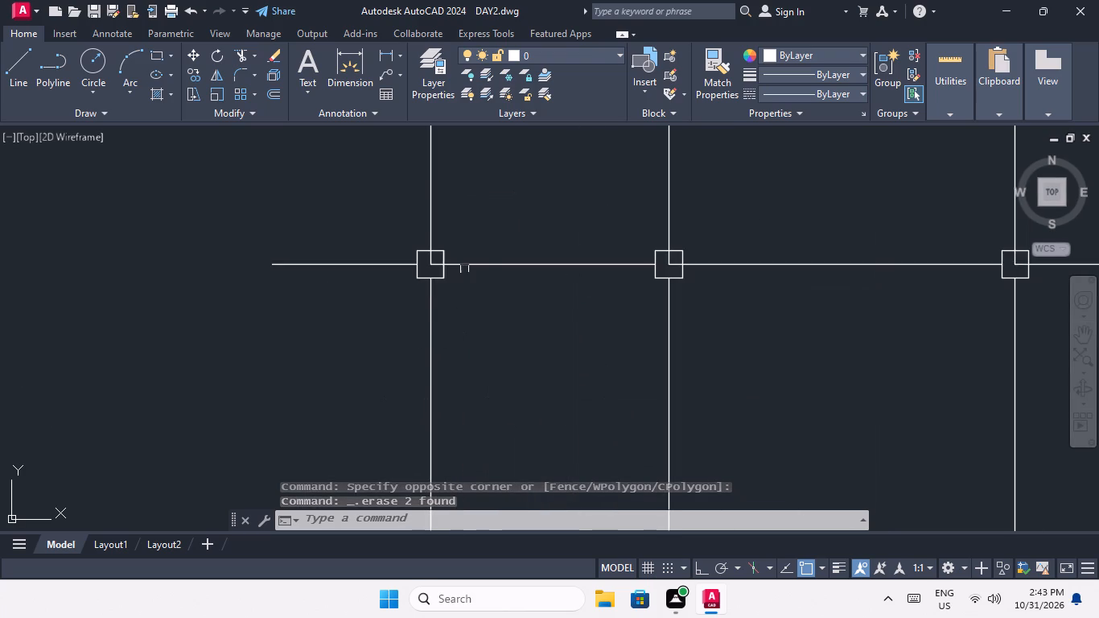
scroll(426, 251, up, 3)
scroll(442, 324, up, 1)
click(438, 324)
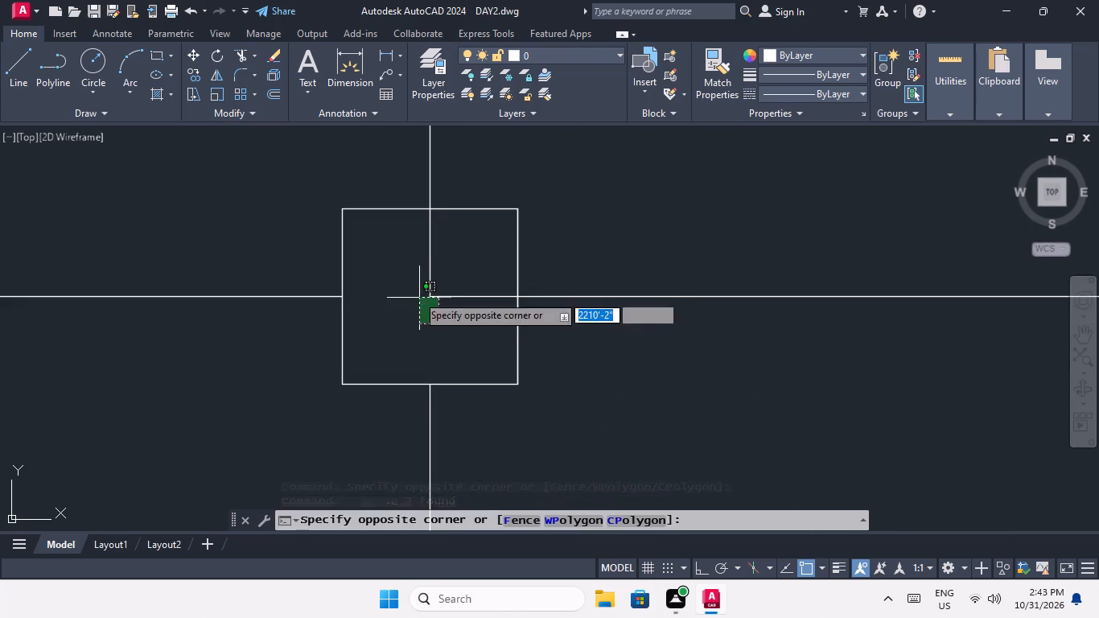
click(414, 290)
key(Delete)
Erase the two leftover line segments inside the second square from the left in the third grid row.
scroll(420, 301, down, 5)
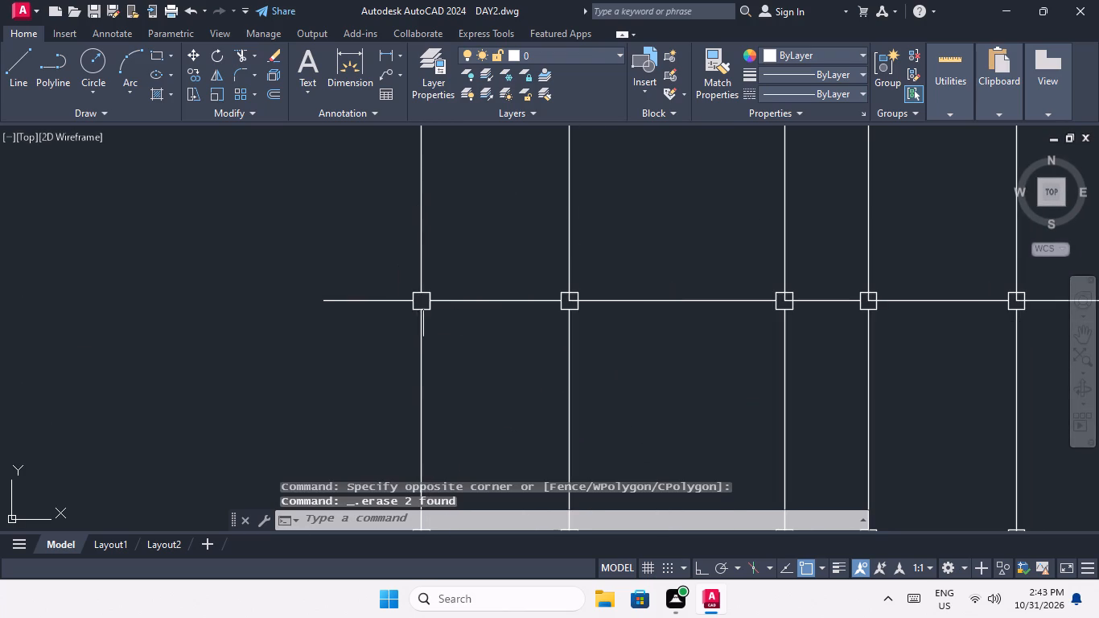
middle_drag(490, 334, 383, 391)
scroll(455, 360, up, 3)
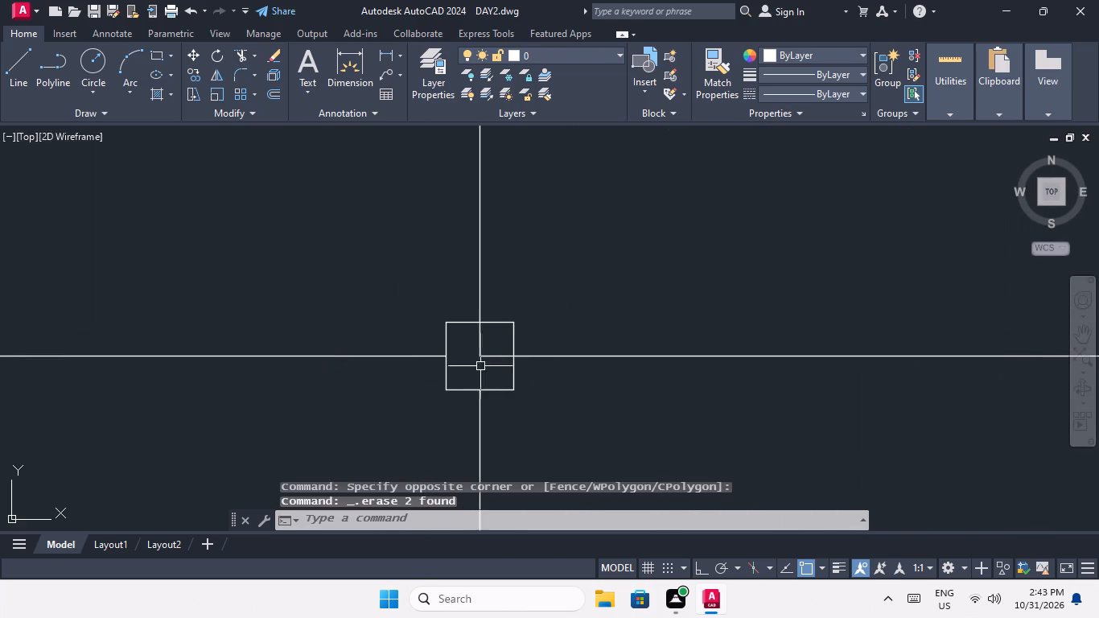
scroll(494, 351, up, 1)
click(474, 377)
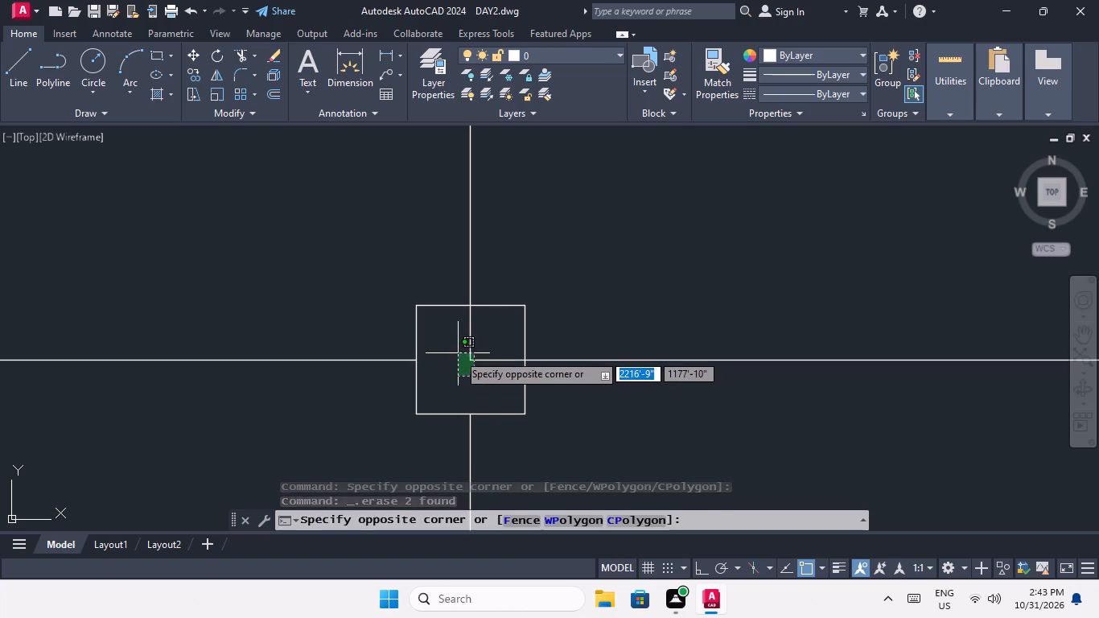
click(458, 353)
key(Delete)
Erase the two leftover line segments inside the third square from the left in the third grid row.
scroll(459, 358, down, 3)
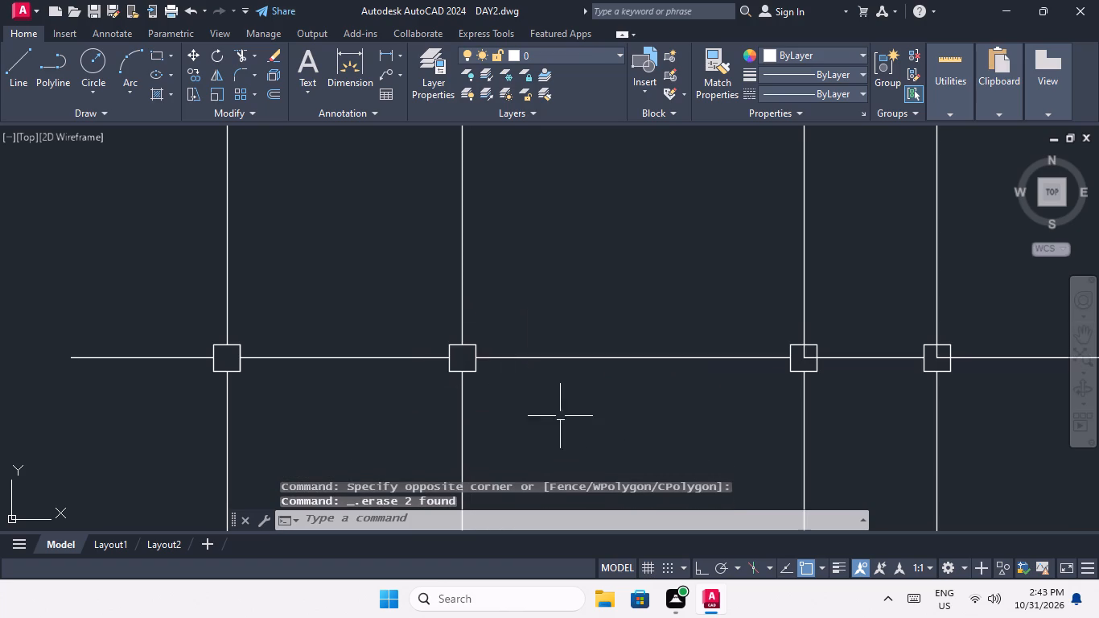
middle_drag(558, 418, 318, 414)
scroll(567, 347, up, 5)
click(566, 401)
click(545, 368)
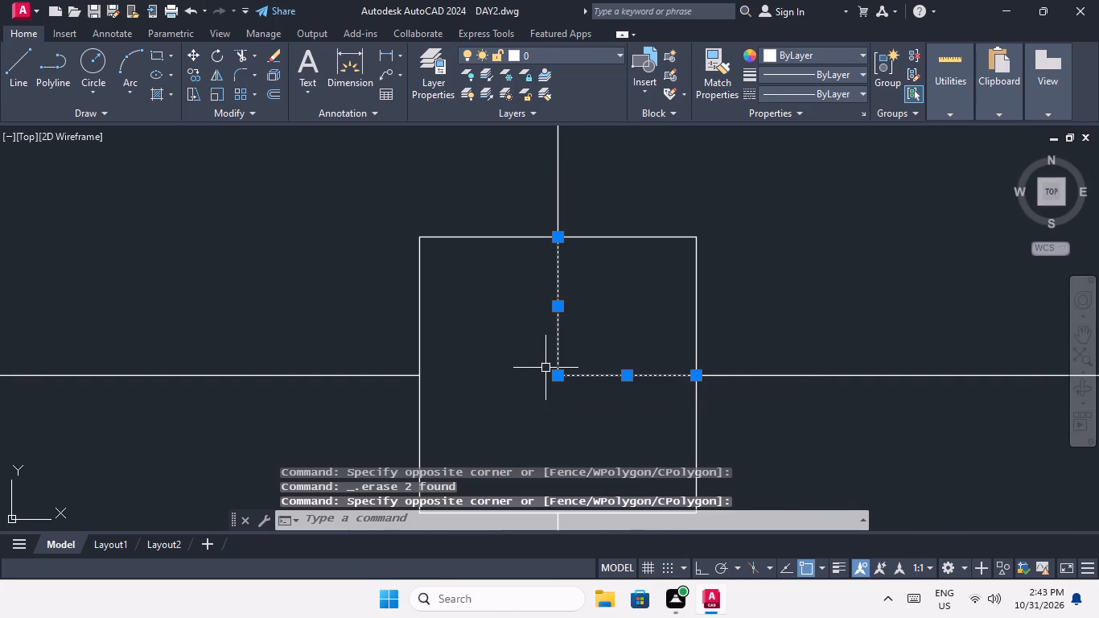
key(Delete)
Erase the two leftover line segments inside the fourth square from the left in the third grid row.
scroll(545, 368, down, 4)
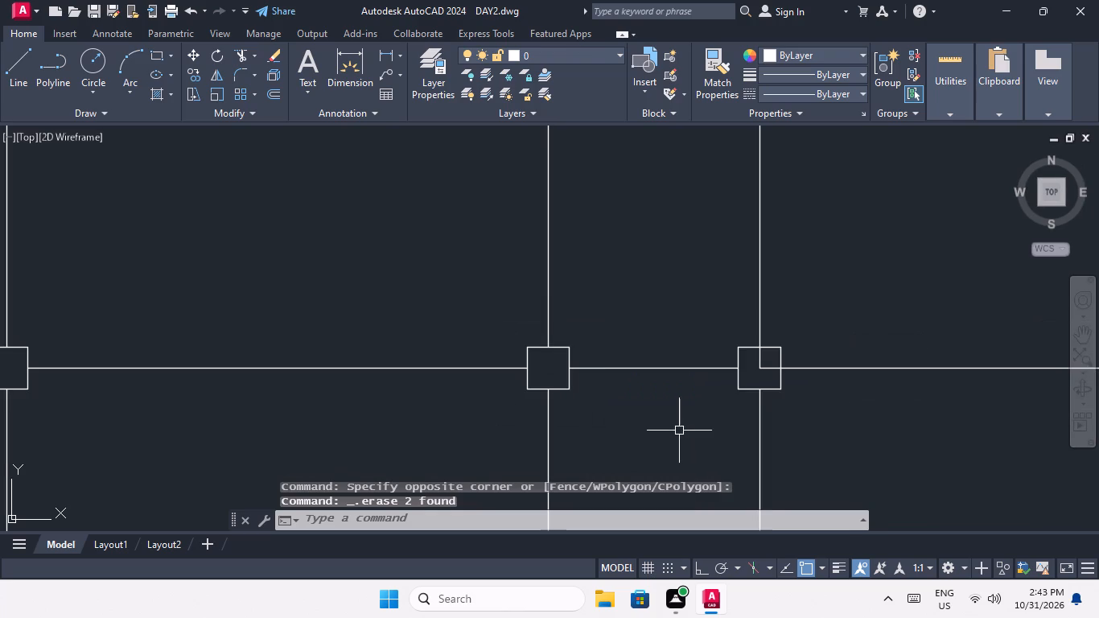
middle_drag(679, 431, 445, 398)
scroll(530, 336, up, 2)
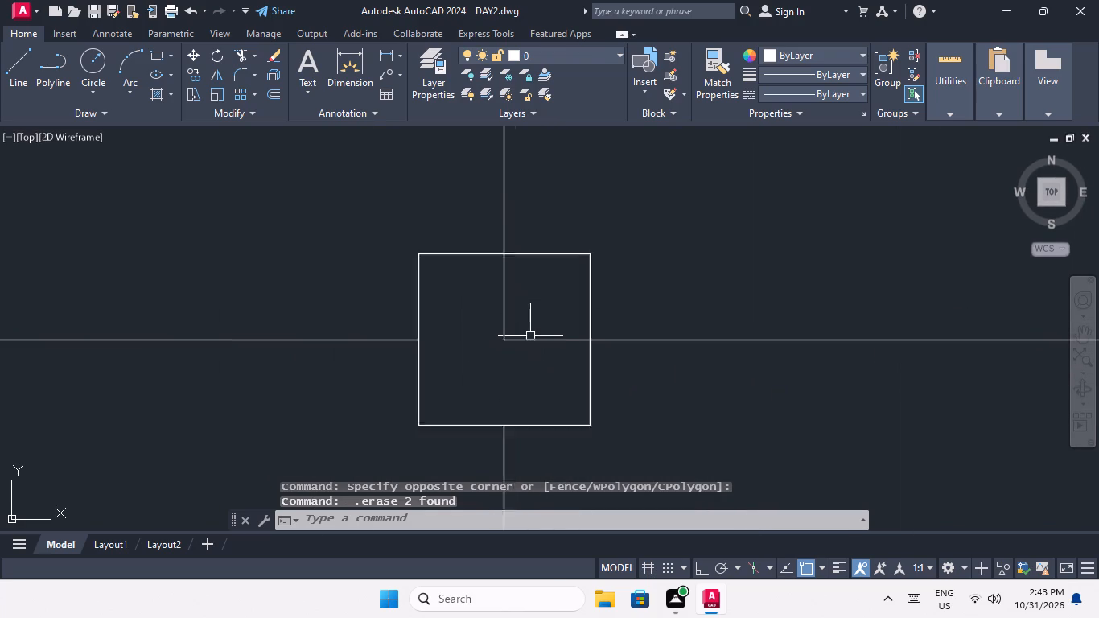
scroll(530, 336, up, 2)
click(511, 380)
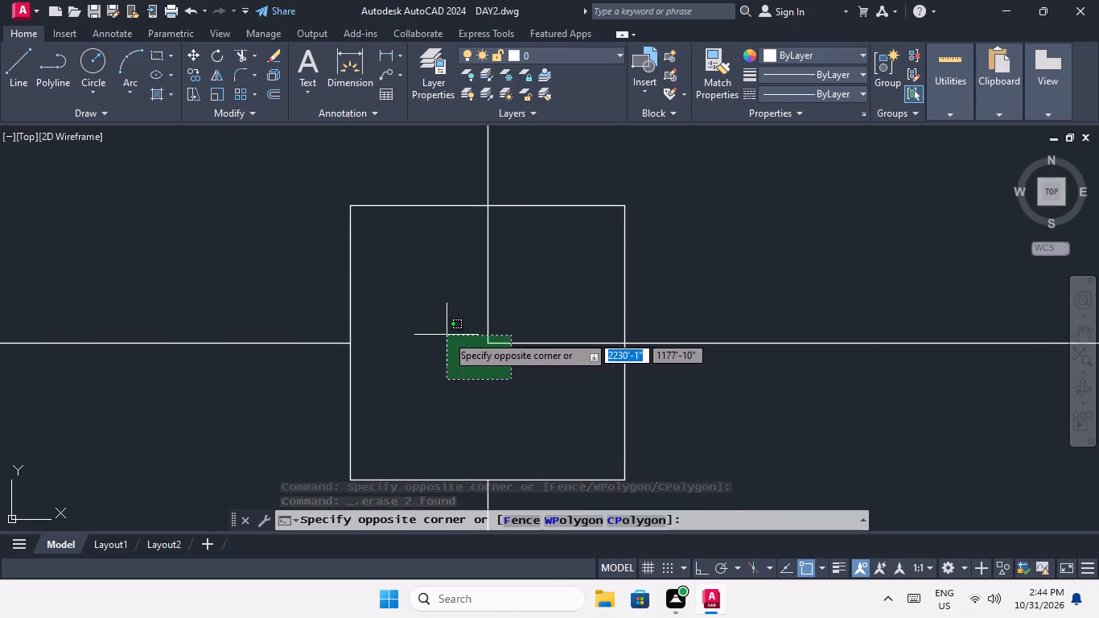
click(447, 328)
key(Delete)
Erase the two leftover line segments inside the fifth square from the left in the third grid row.
scroll(447, 328, down, 4)
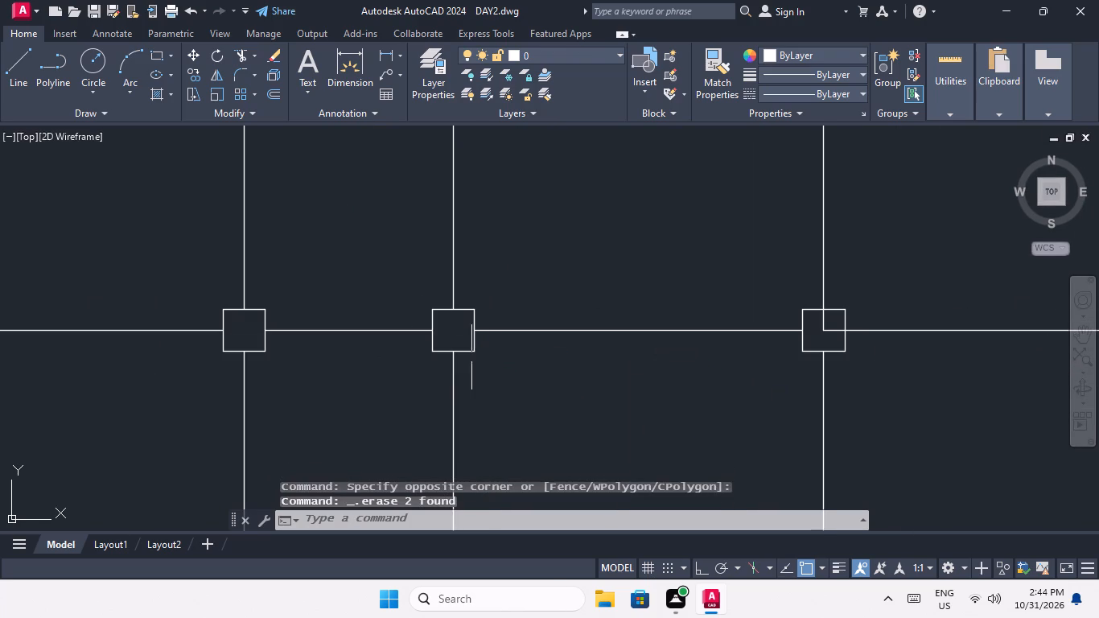
middle_drag(515, 373, 126, 288)
middle_drag(372, 363, 371, 441)
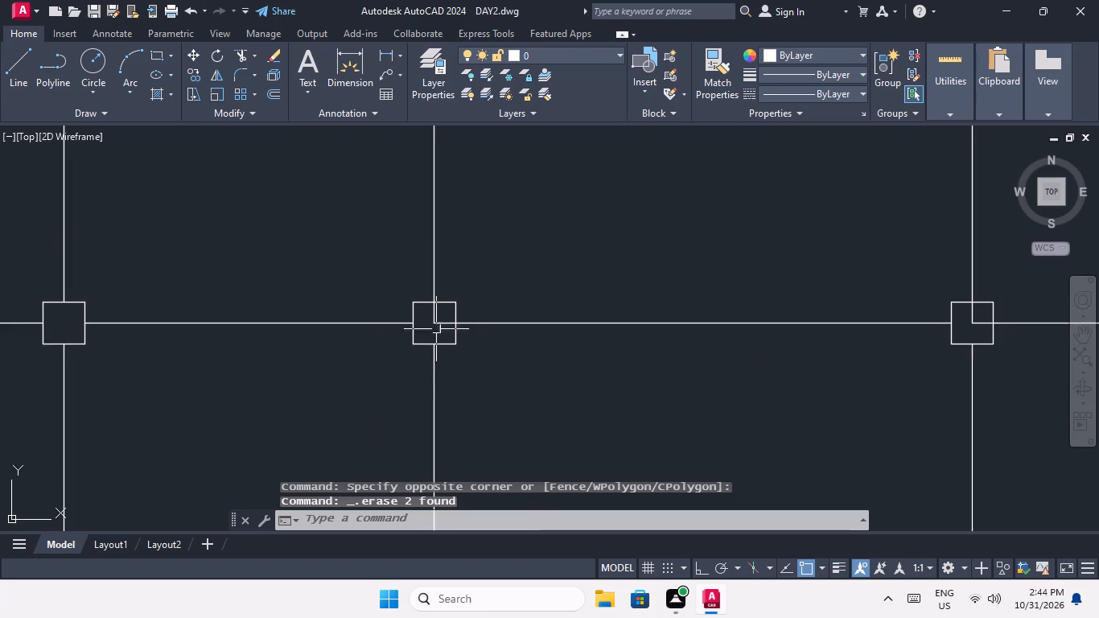
scroll(430, 311, up, 3)
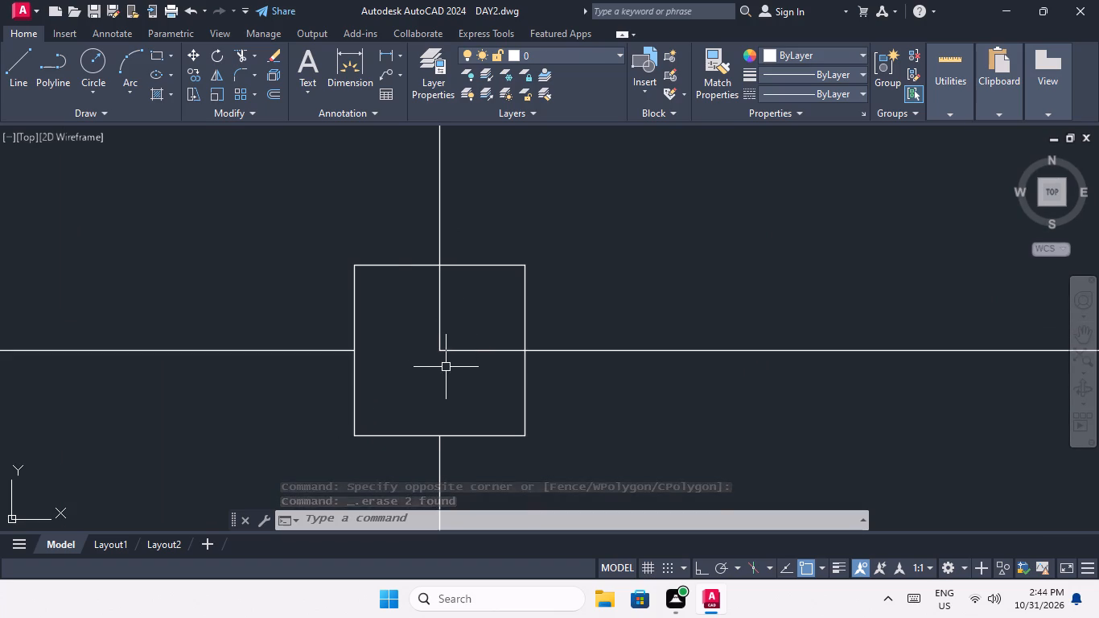
click(446, 367)
click(420, 332)
key(Delete)
Erase the two leftover line segments inside the sixth square from the left in the third grid row.
scroll(422, 348, down, 5)
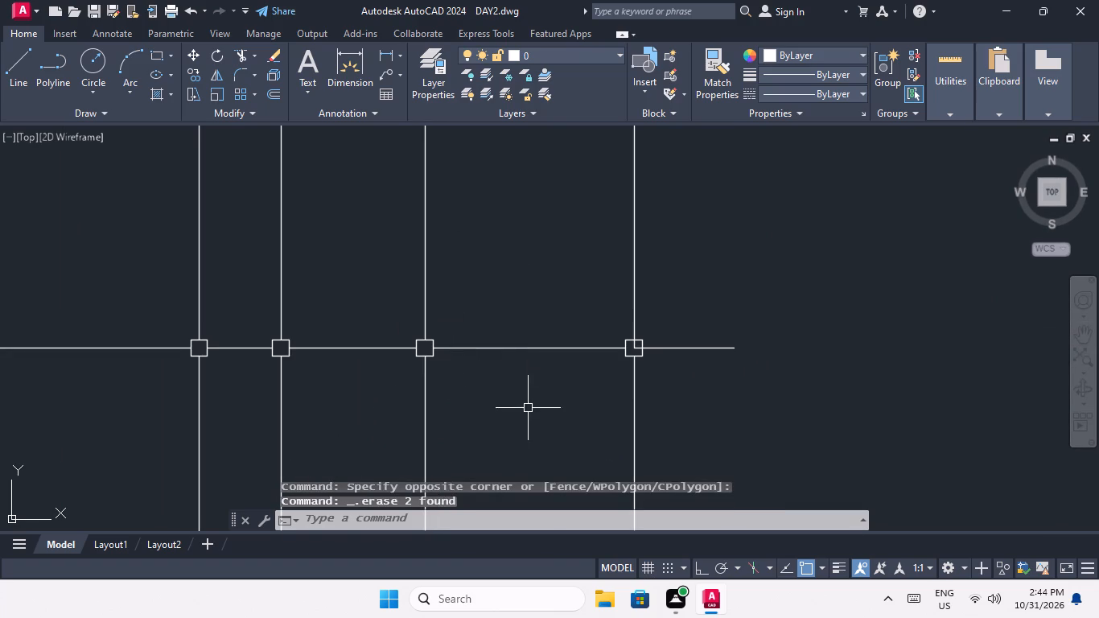
middle_drag(528, 408, 441, 422)
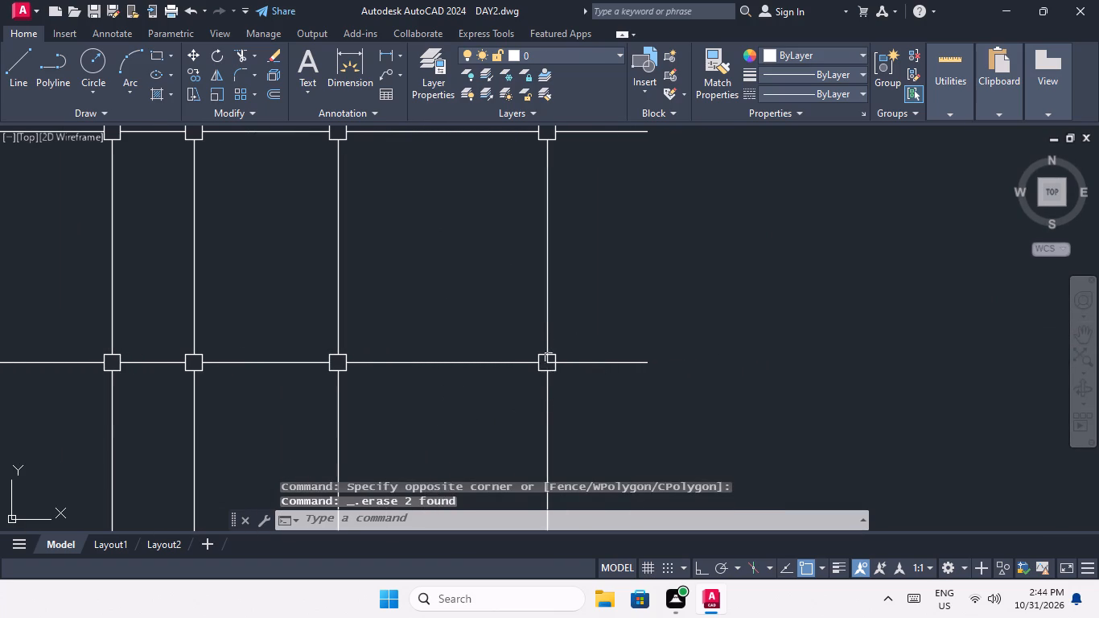
scroll(549, 356, up, 4)
click(538, 427)
click(530, 410)
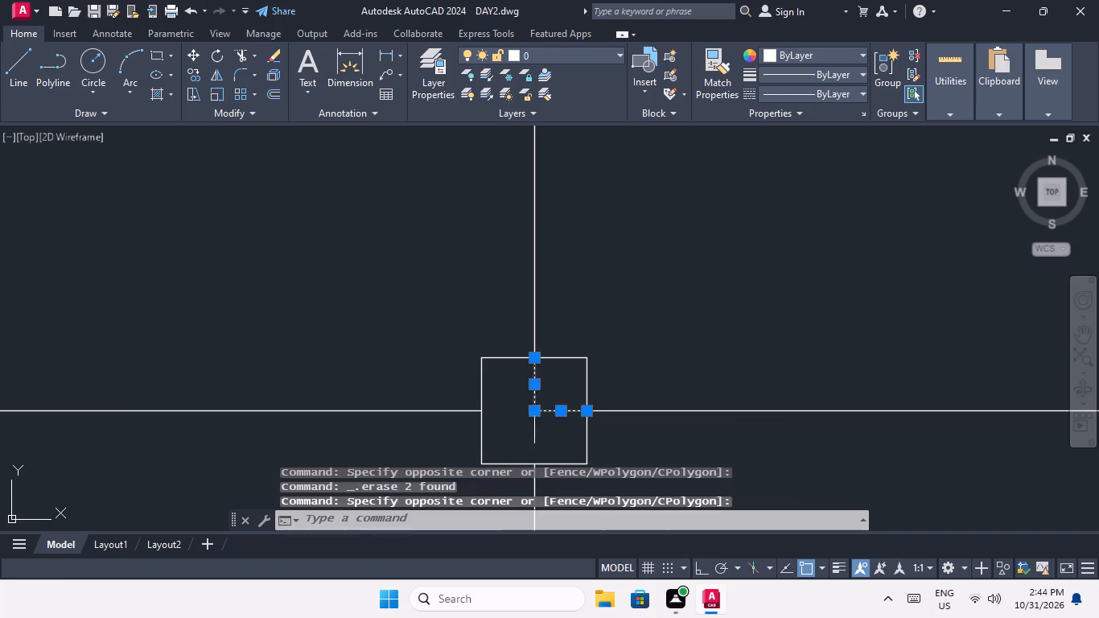
key(Delete)
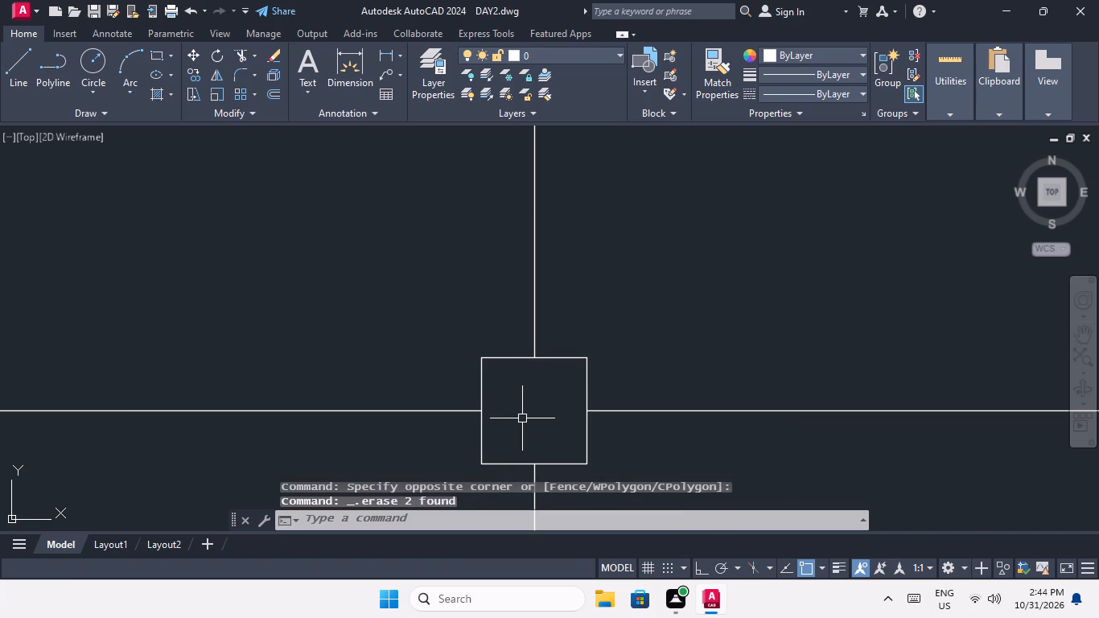
Erase the two leftover line segments inside the first square from the left in the fourth grid row.
scroll(472, 298, down, 6)
middle_drag(405, 362, 476, 295)
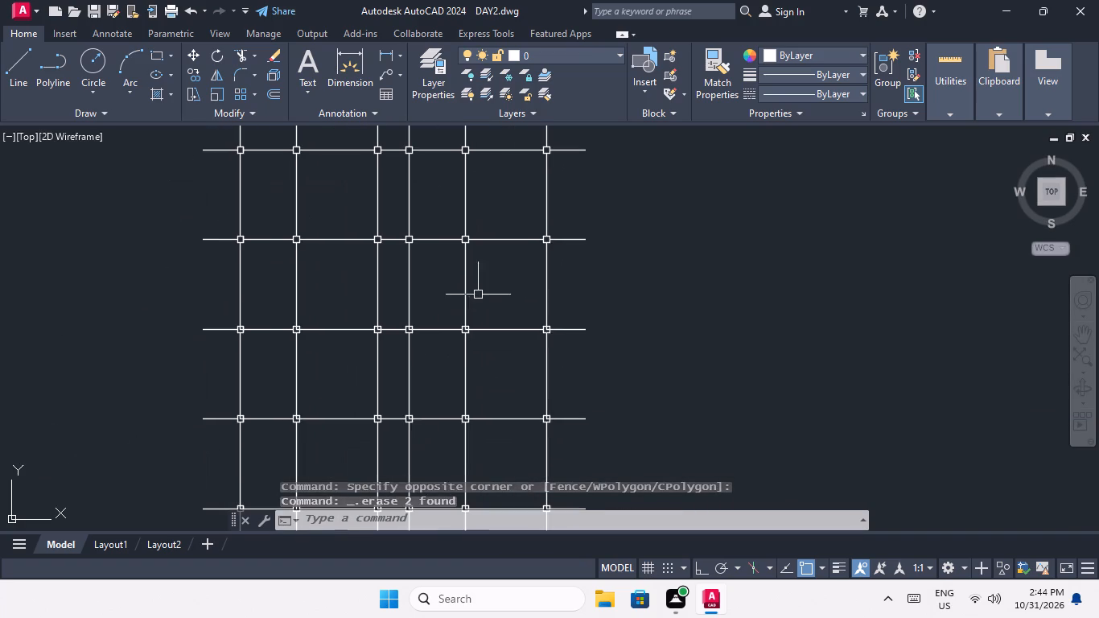
scroll(229, 361, up, 7)
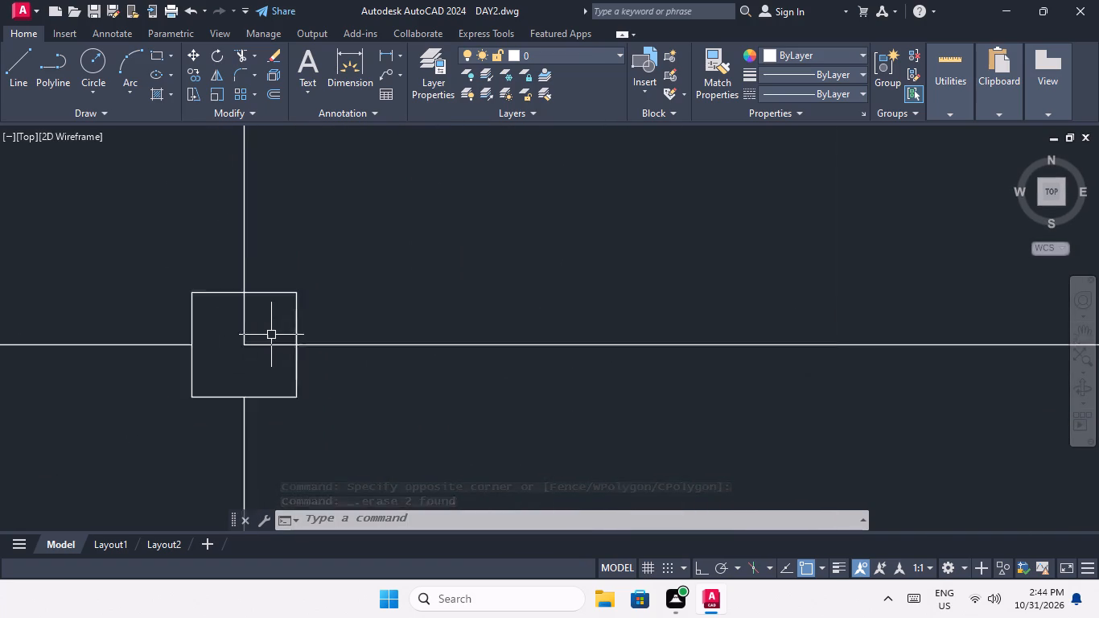
click(237, 375)
click(212, 347)
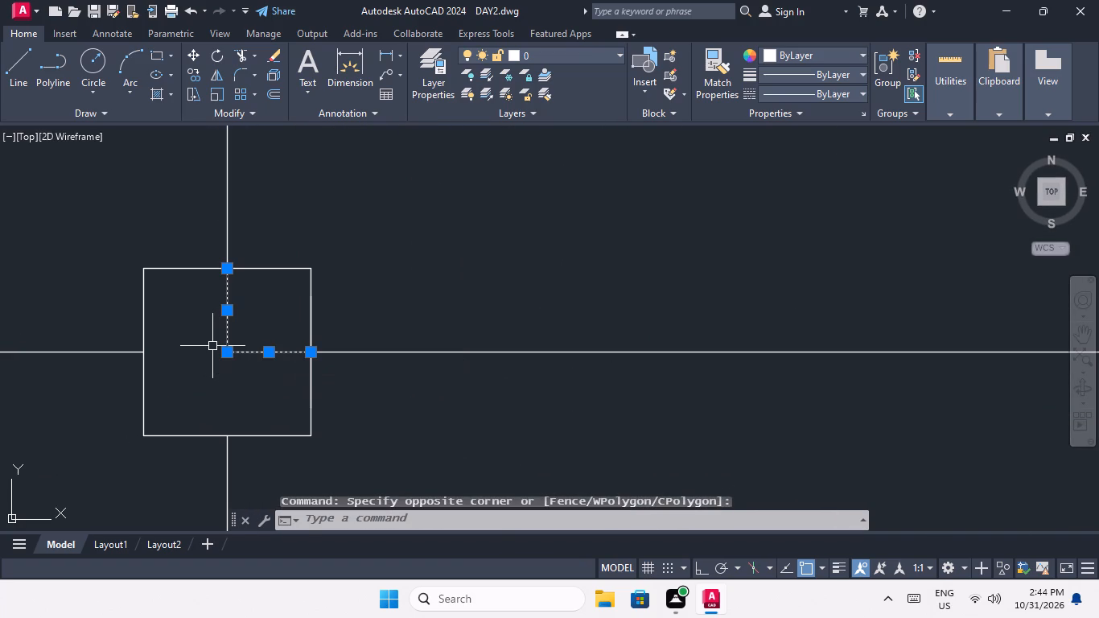
key(Delete)
Erase the two leftover line segments inside the second square from the left in the fourth grid row.
scroll(236, 315, down, 4)
middle_drag(377, 370, 362, 375)
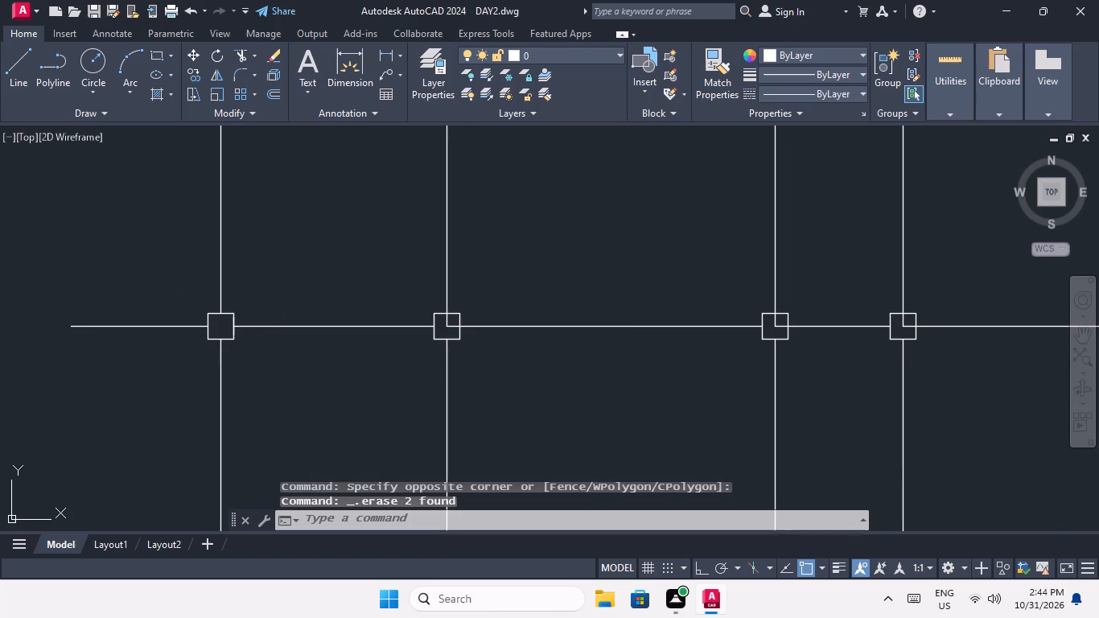
scroll(436, 335, up, 4)
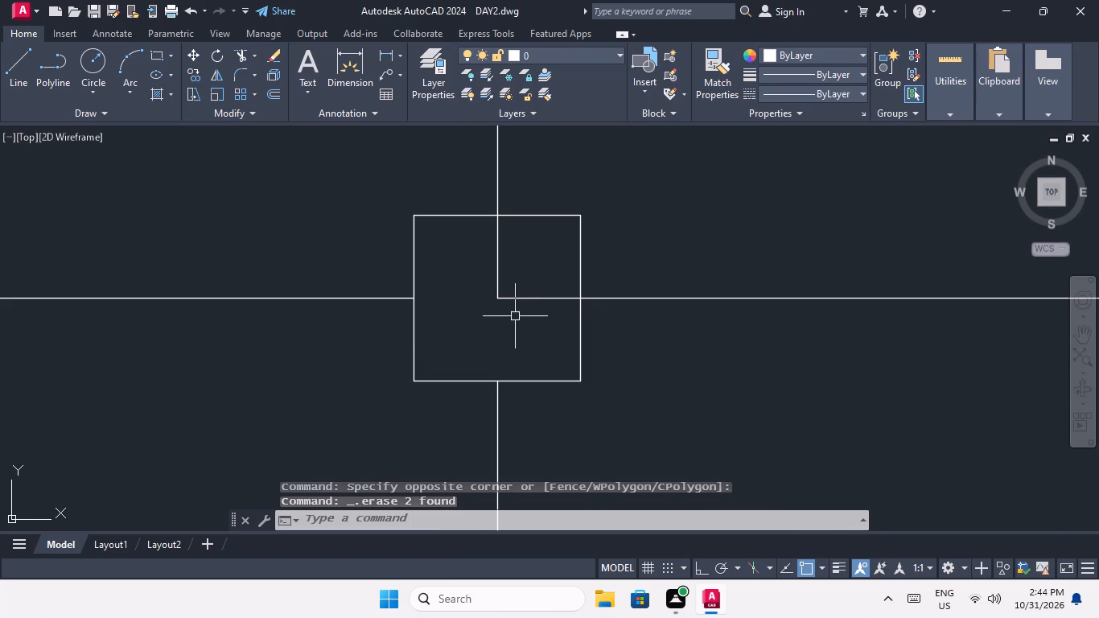
click(515, 316)
click(486, 295)
key(Delete)
Erase the two leftover line segments inside the third square from the left in the fourth grid row.
scroll(491, 334, down, 3)
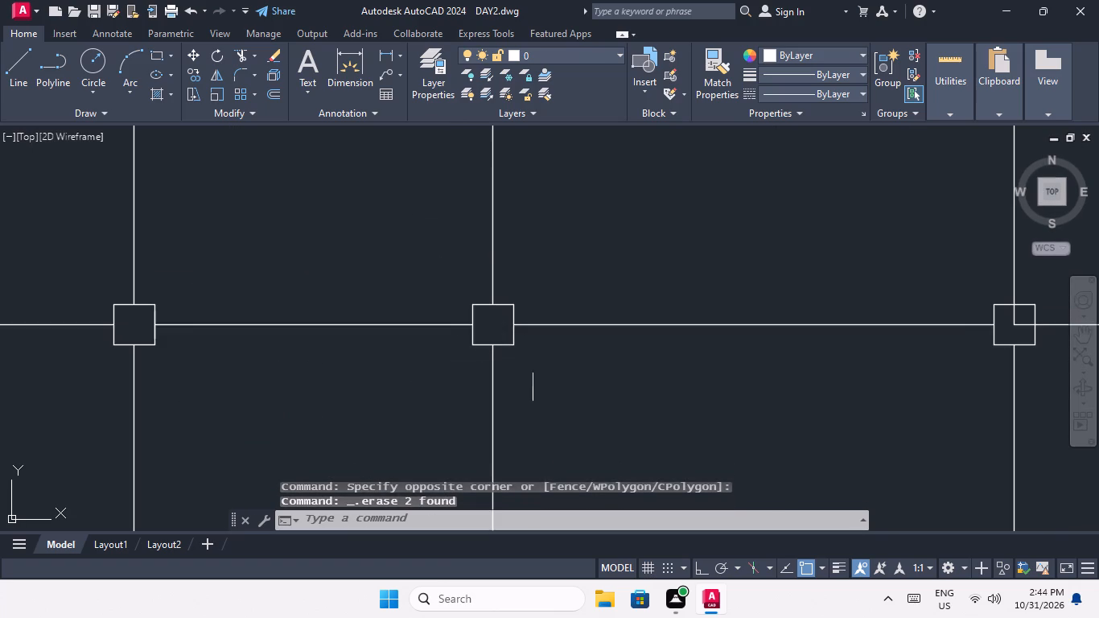
middle_drag(583, 389, 241, 402)
scroll(396, 378, down, 3)
scroll(473, 372, up, 4)
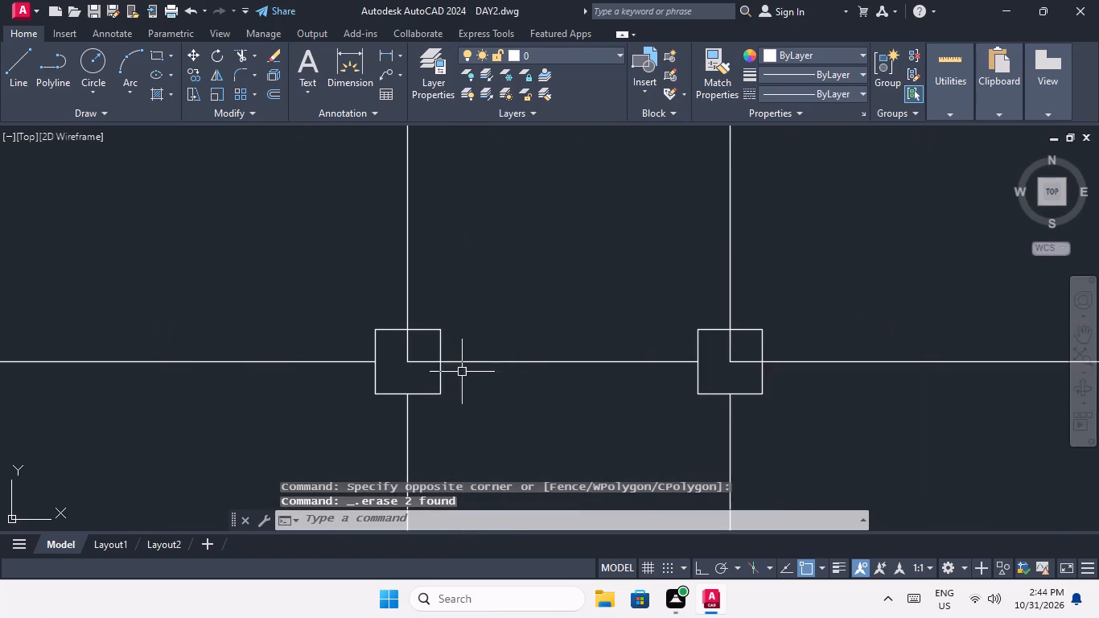
scroll(411, 361, up, 2)
click(414, 381)
click(380, 344)
key(Delete)
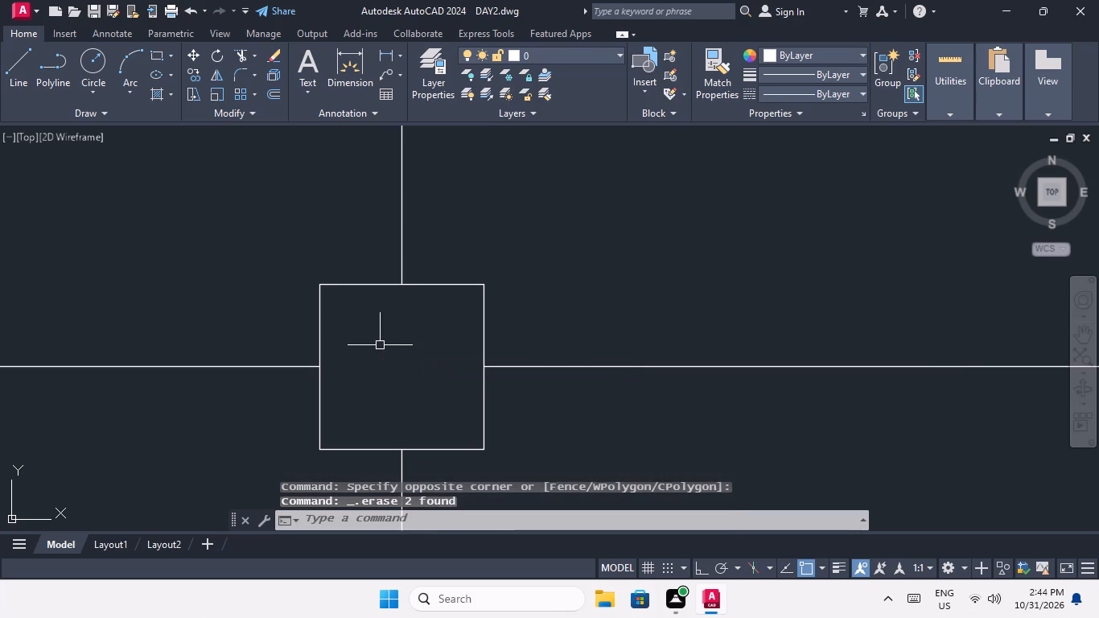
Erase the two leftover line segments inside the fourth square from the left in the fourth grid row.
scroll(381, 347, down, 4)
scroll(507, 352, up, 3)
click(532, 362)
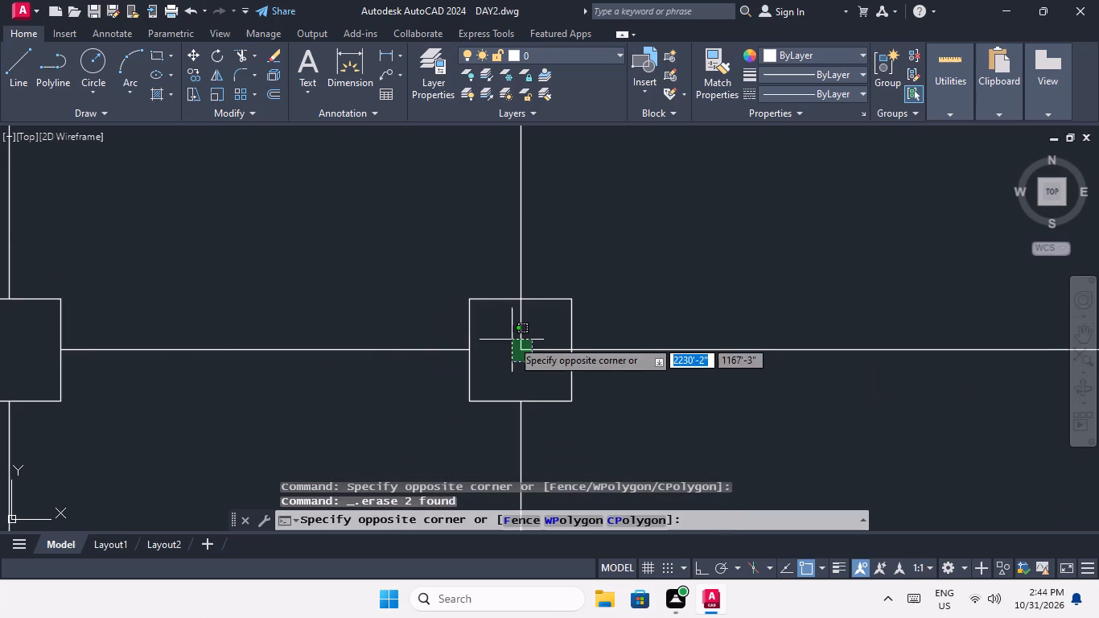
click(512, 340)
key(Delete)
Erase the two leftover line segments inside the fifth square from the left in the fourth grid row.
scroll(509, 385, down, 4)
middle_drag(639, 417, 464, 398)
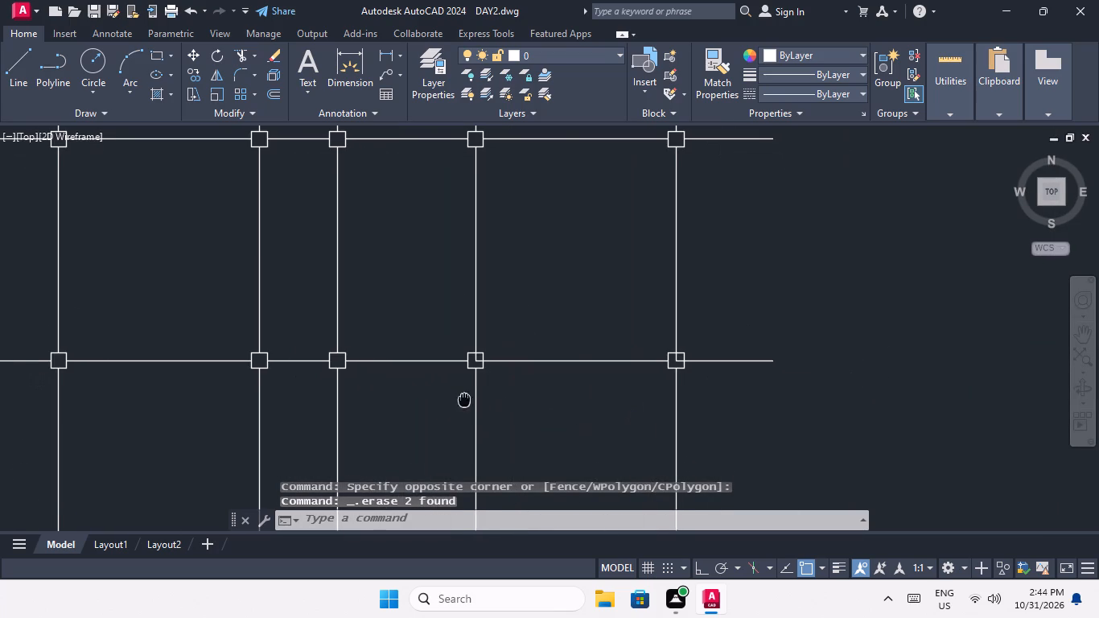
scroll(467, 367, up, 5)
drag(509, 370, 503, 359)
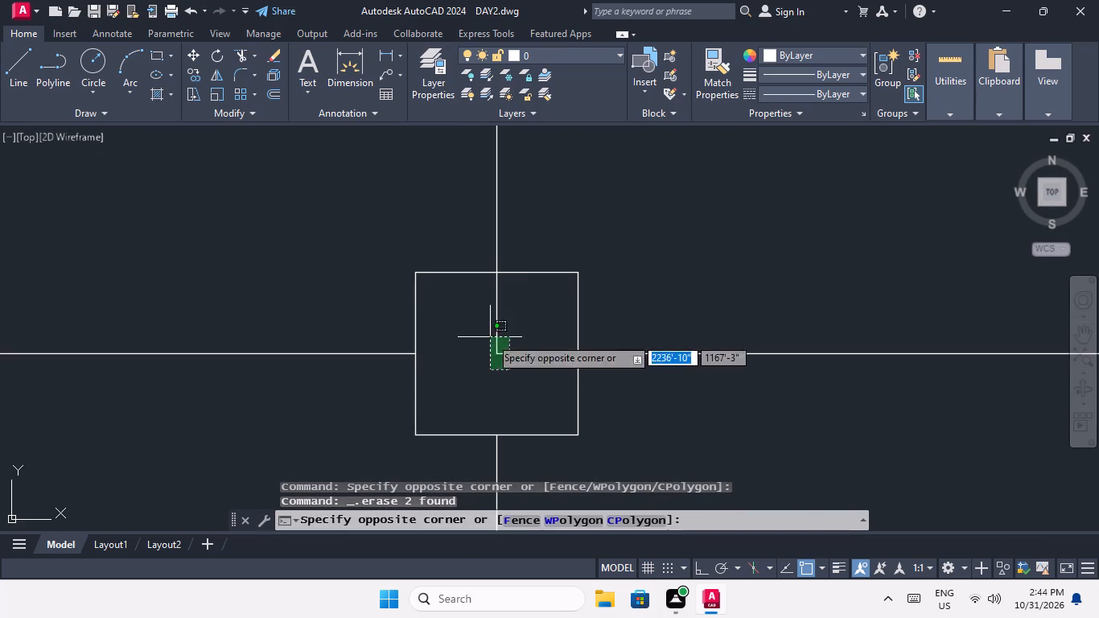
click(490, 337)
key(Delete)
Erase the two leftover line segments inside the sixth square from the left in the fourth grid row.
scroll(488, 360, down, 3)
middle_drag(552, 387, 373, 371)
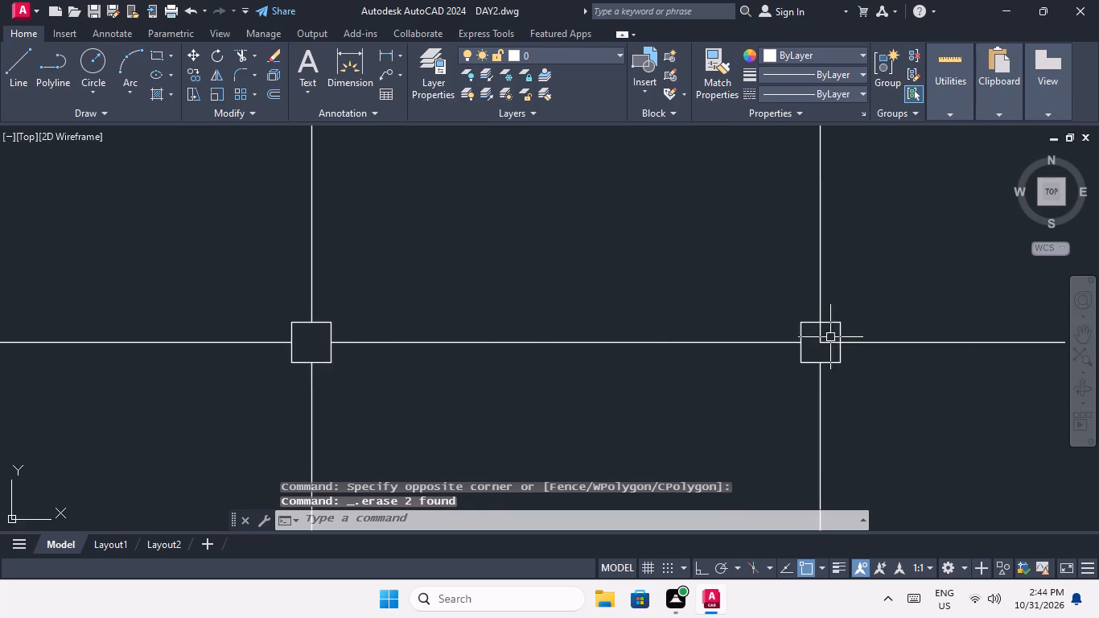
scroll(828, 341, up, 3)
drag(805, 369, 801, 361)
click(788, 339)
key(Delete)
Erase the two leftover line segments inside the first square from the left in the fifth grid row.
scroll(787, 342, down, 4)
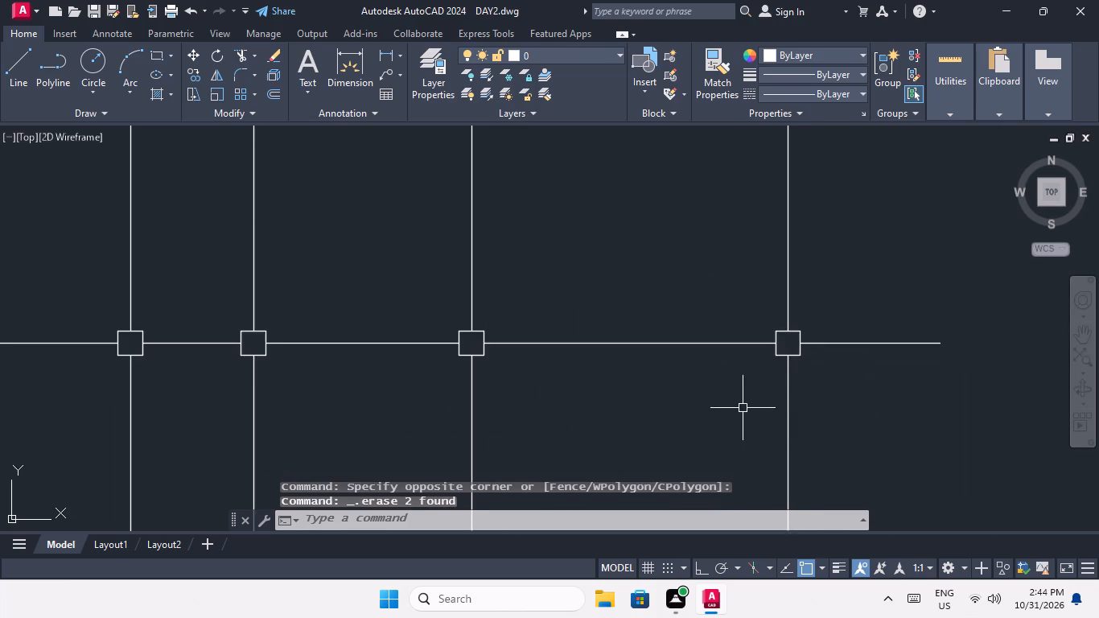
middle_drag(742, 406, 739, 324)
scroll(724, 347, down, 1)
middle_drag(714, 383, 769, 170)
scroll(743, 265, down, 2)
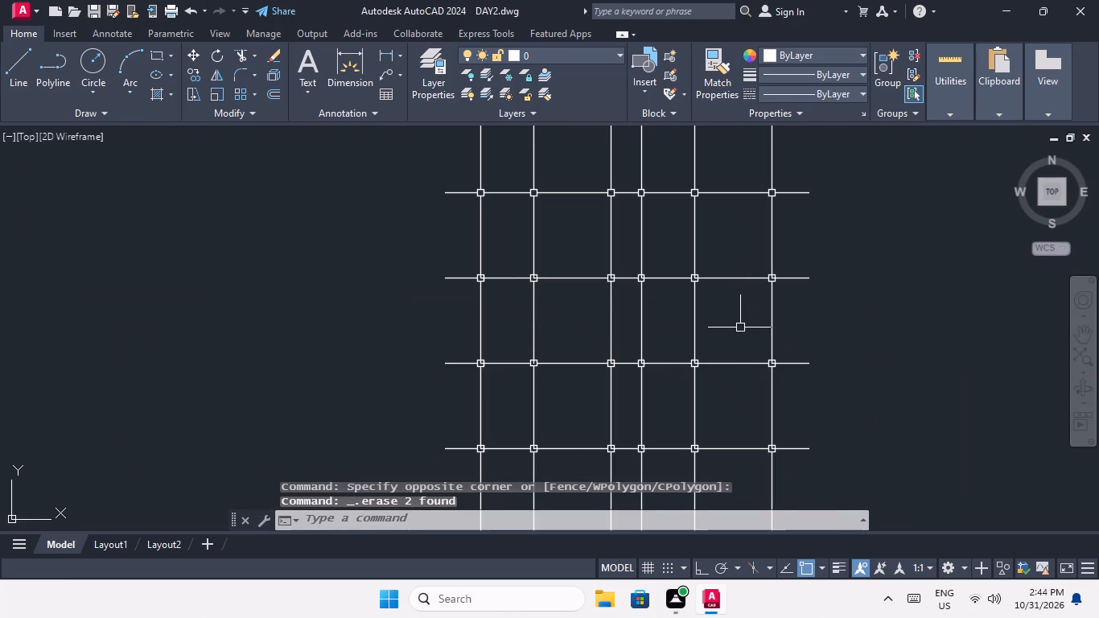
scroll(456, 282, up, 3)
scroll(539, 262, up, 3)
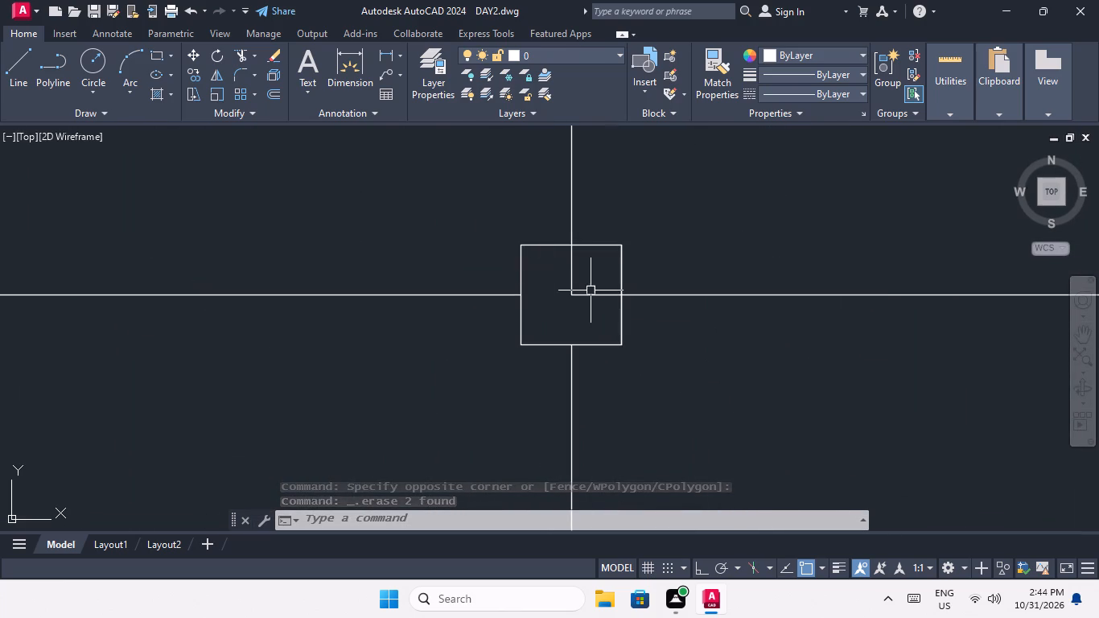
scroll(591, 290, up, 2)
drag(569, 332, 562, 314)
click(526, 278)
key(Delete)
Erase the two leftover line segments inside the second square from the left in the fifth grid row.
scroll(525, 270, down, 4)
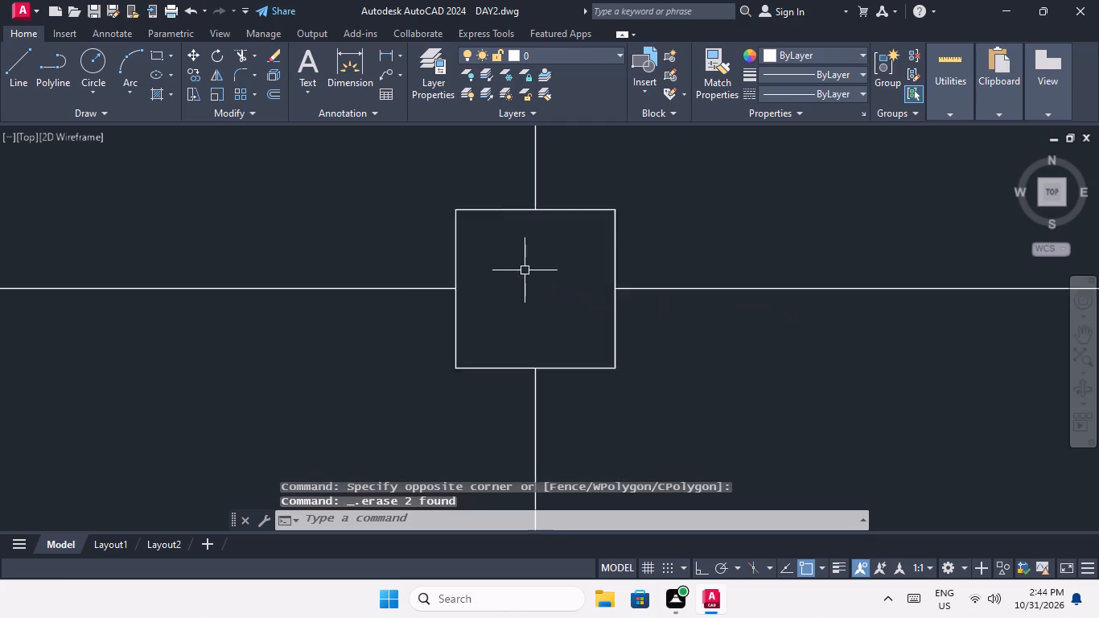
middle_drag(583, 325, 337, 344)
scroll(632, 278, up, 3)
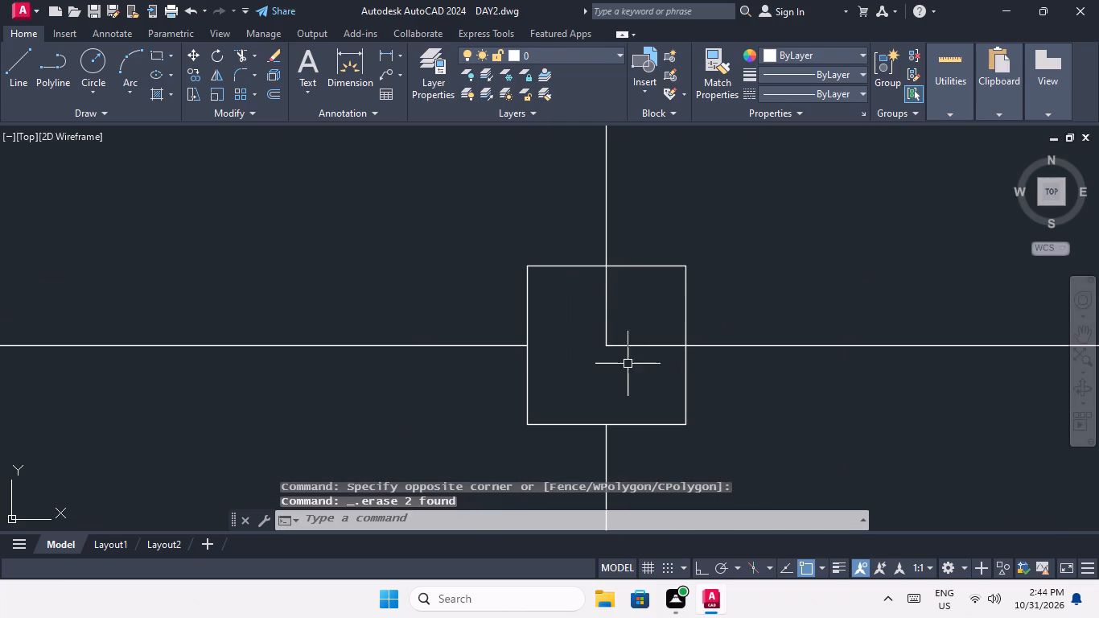
drag(628, 364, 613, 347)
click(592, 324)
key(Delete)
Erase the two leftover line segments inside the third square from the left in the fifth grid row.
scroll(592, 324, down, 4)
middle_drag(717, 375, 486, 414)
scroll(681, 365, up, 4)
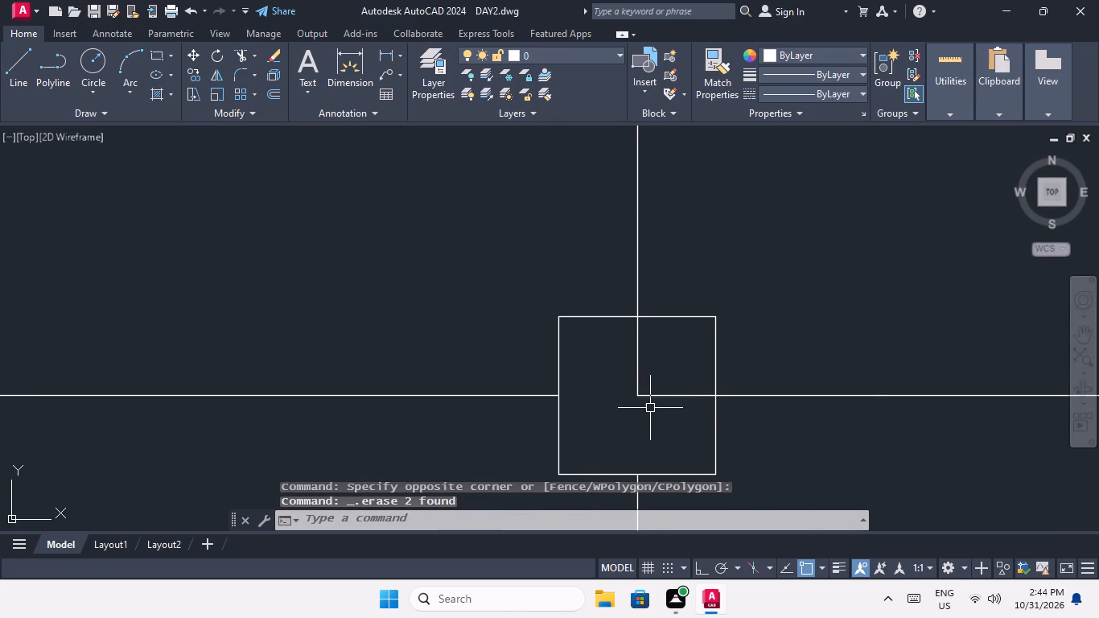
click(650, 408)
click(629, 381)
key(Delete)
Erase the two leftover line segments inside the fourth square from the left in the fifth grid row.
scroll(628, 376, down, 4)
middle_drag(757, 431, 602, 438)
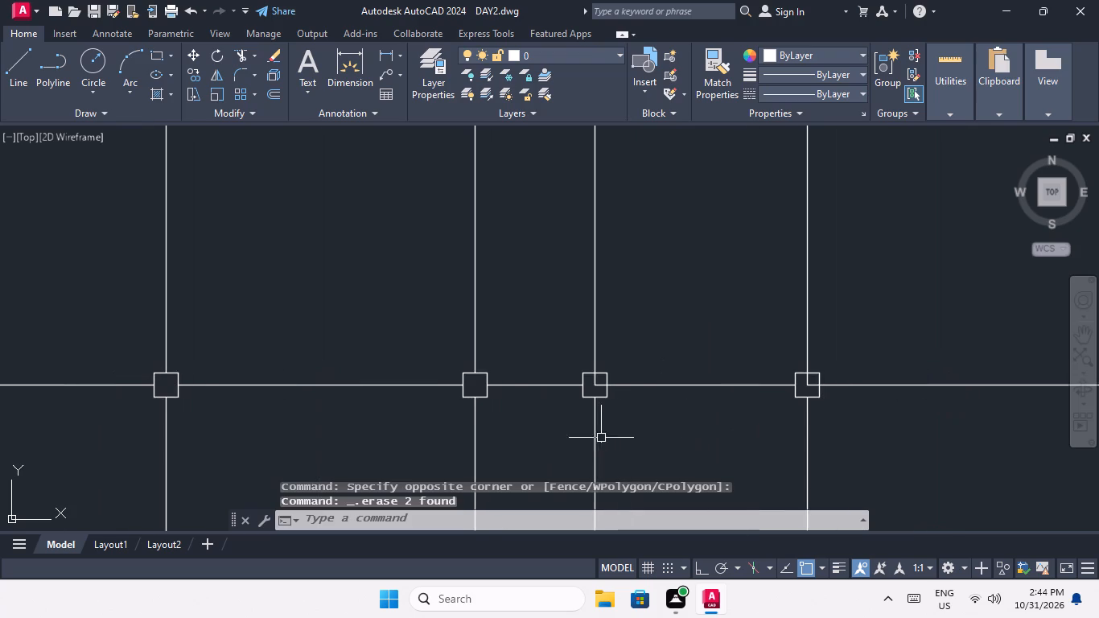
scroll(602, 394, up, 4)
click(574, 351)
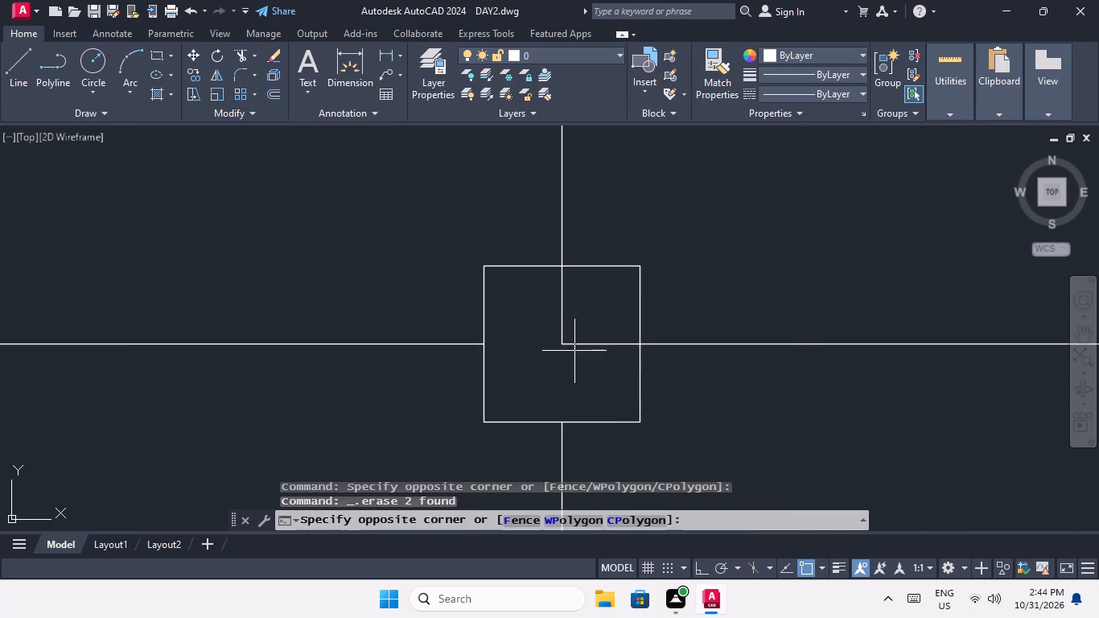
click(547, 328)
key(Delete)
Erase the two leftover line segments inside the fifth square from the left in the fifth grid row.
scroll(545, 339, down, 3)
middle_drag(640, 373, 444, 384)
scroll(689, 360, up, 3)
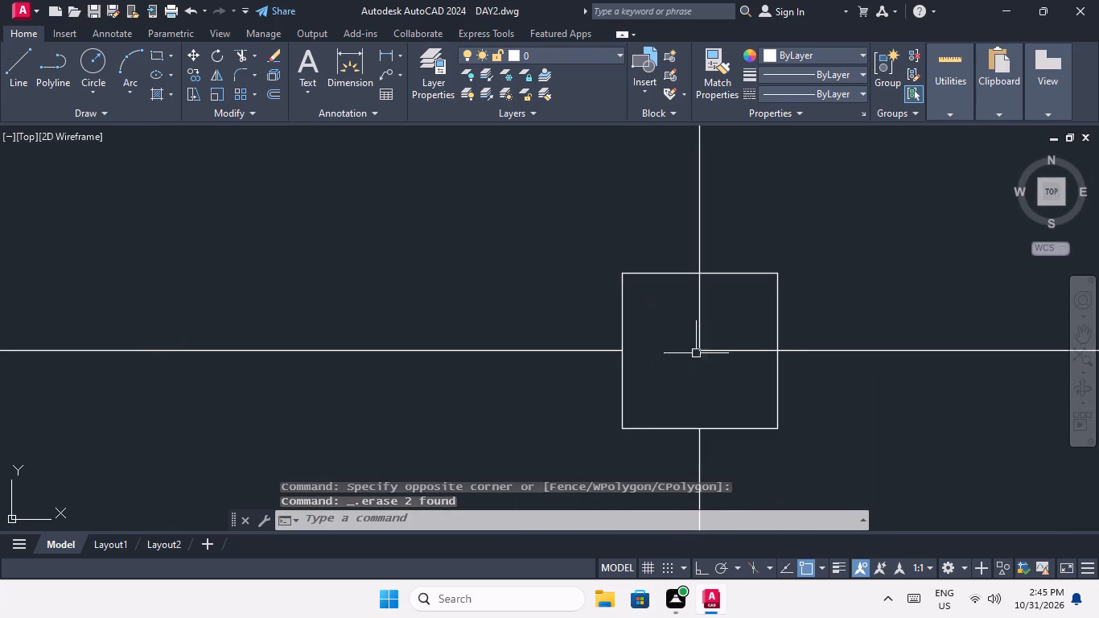
click(716, 368)
click(696, 336)
key(Delete)
Erase the two leftover line segments inside the sixth square from the left in the fifth grid row.
scroll(696, 336, down, 4)
middle_drag(740, 377, 370, 389)
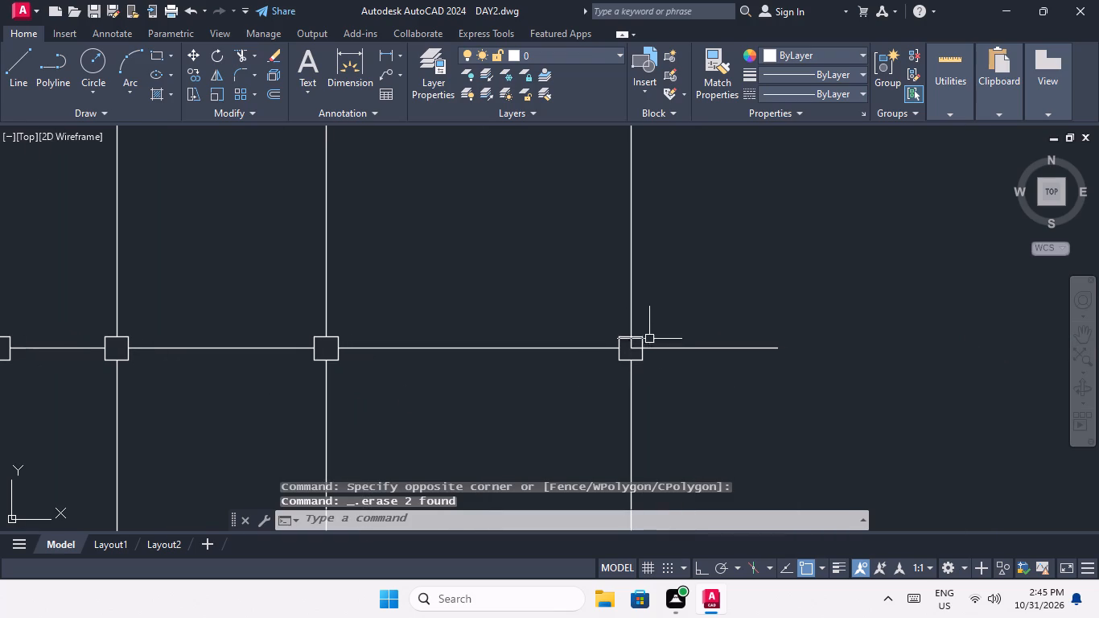
scroll(631, 352, up, 5)
click(640, 388)
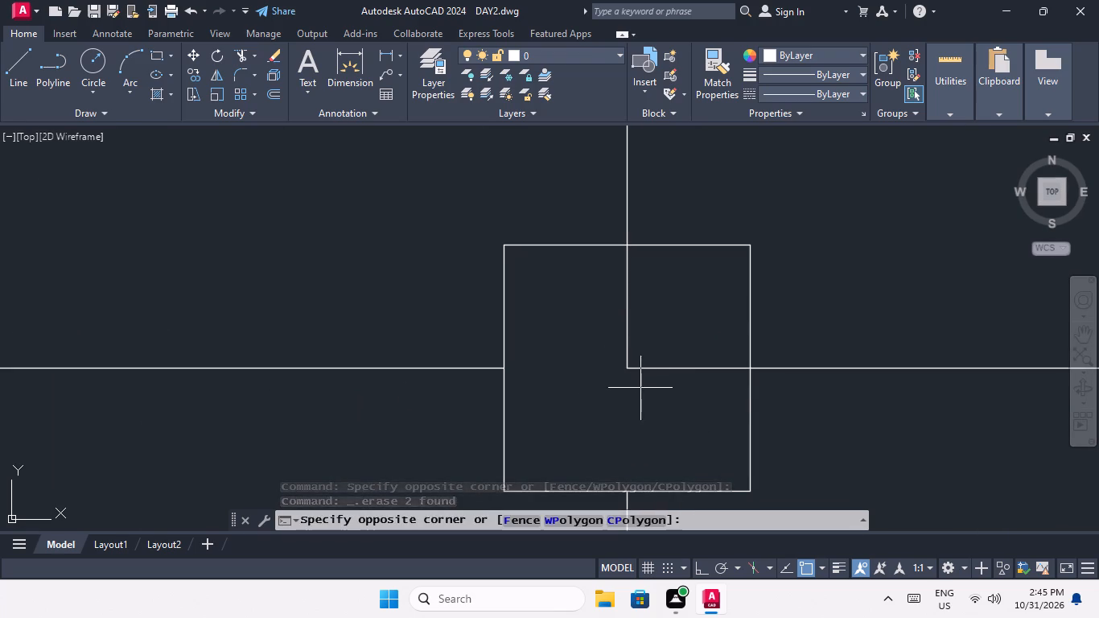
click(618, 352)
key(Delete)
Erase the two leftover line segments inside the first square from the left in the sixth grid row.
scroll(624, 332, down, 4)
middle_drag(576, 391, 614, 332)
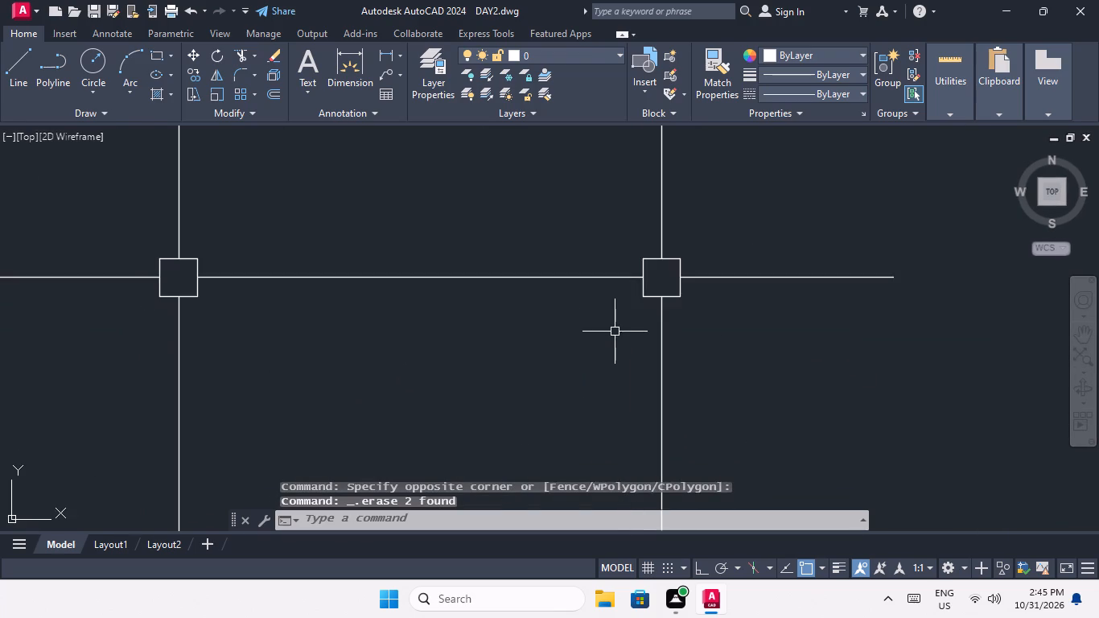
scroll(615, 332, down, 2)
middle_drag(586, 396, 823, 307)
scroll(741, 312, down, 3)
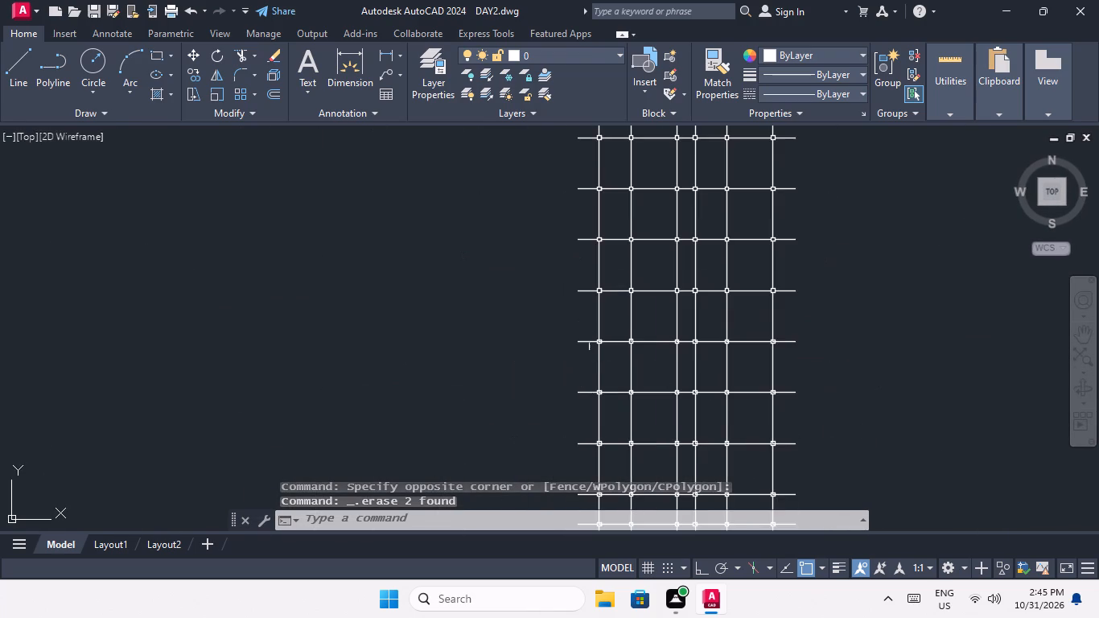
scroll(596, 343, up, 9)
click(632, 344)
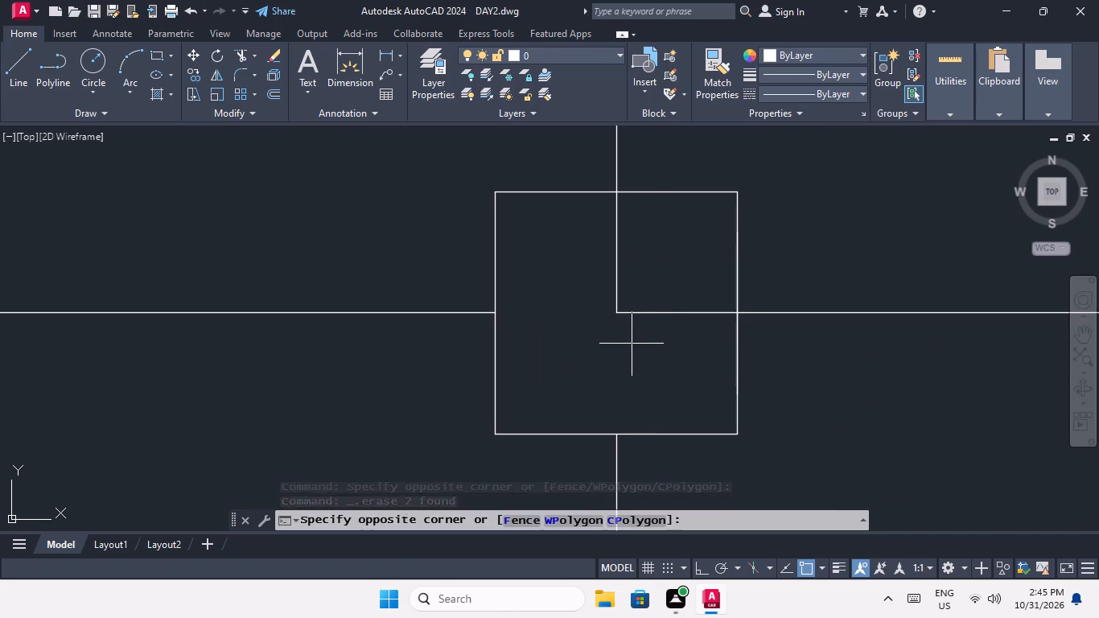
click(593, 300)
key(Delete)
Erase the single leftover vertical line segment inside the second square from the left in the sixth grid row.
scroll(594, 300, down, 3)
middle_drag(689, 382, 447, 406)
scroll(536, 377, down, 2)
middle_drag(575, 407, 135, 327)
middle_click(135, 327)
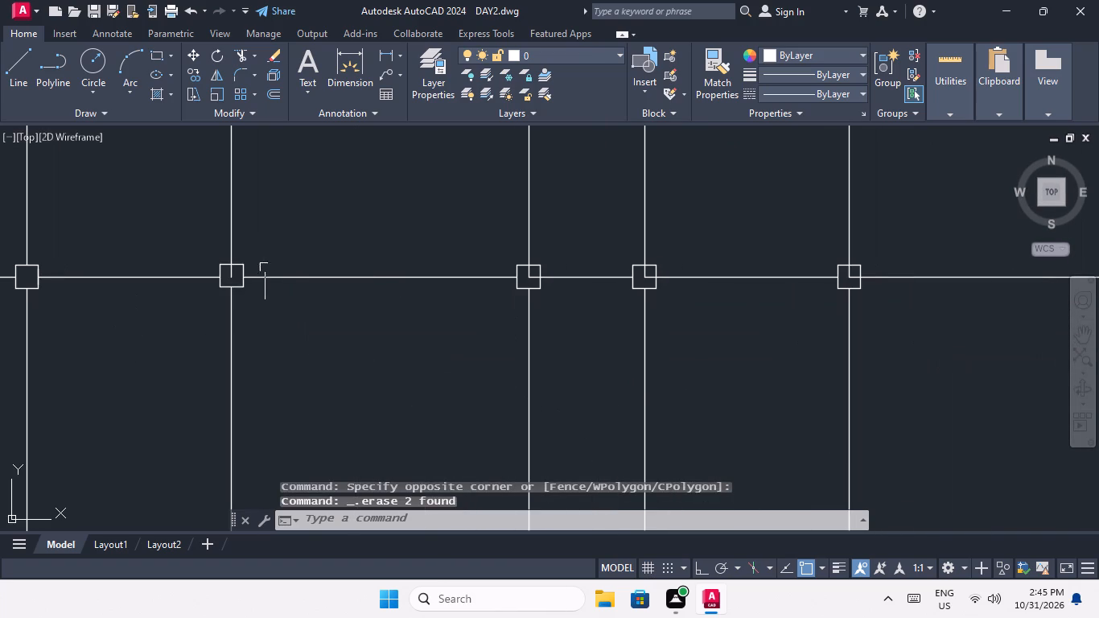
scroll(210, 304, up, 3)
middle_drag(283, 248, 286, 387)
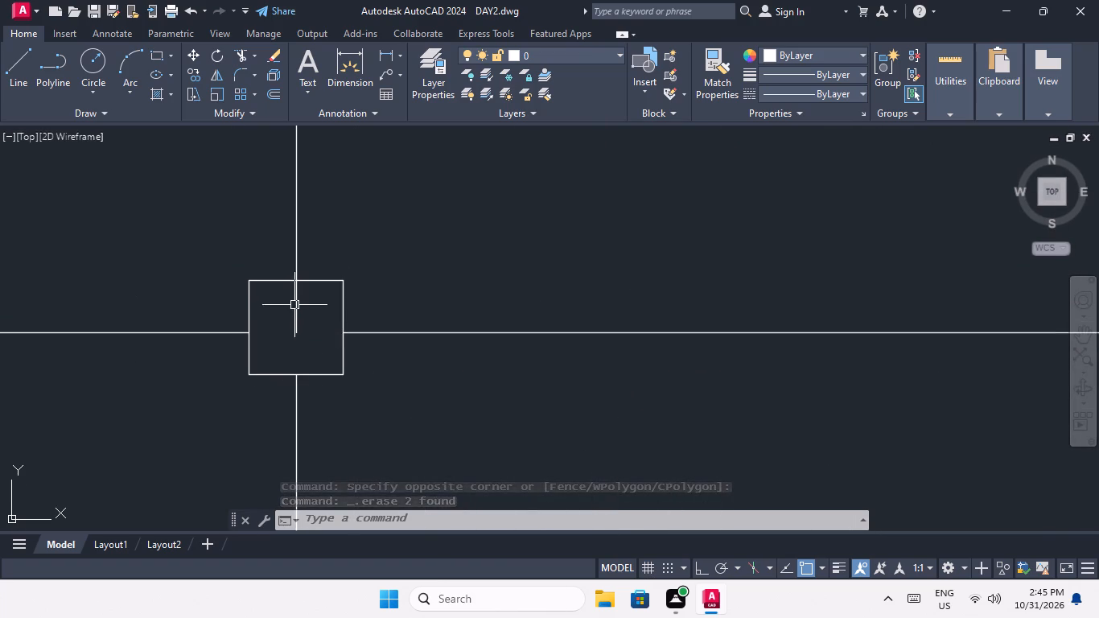
click(295, 305)
key(Delete)
Erase the two leftover line segments inside the third square from the left in the sixth grid row.
scroll(390, 306, down, 3)
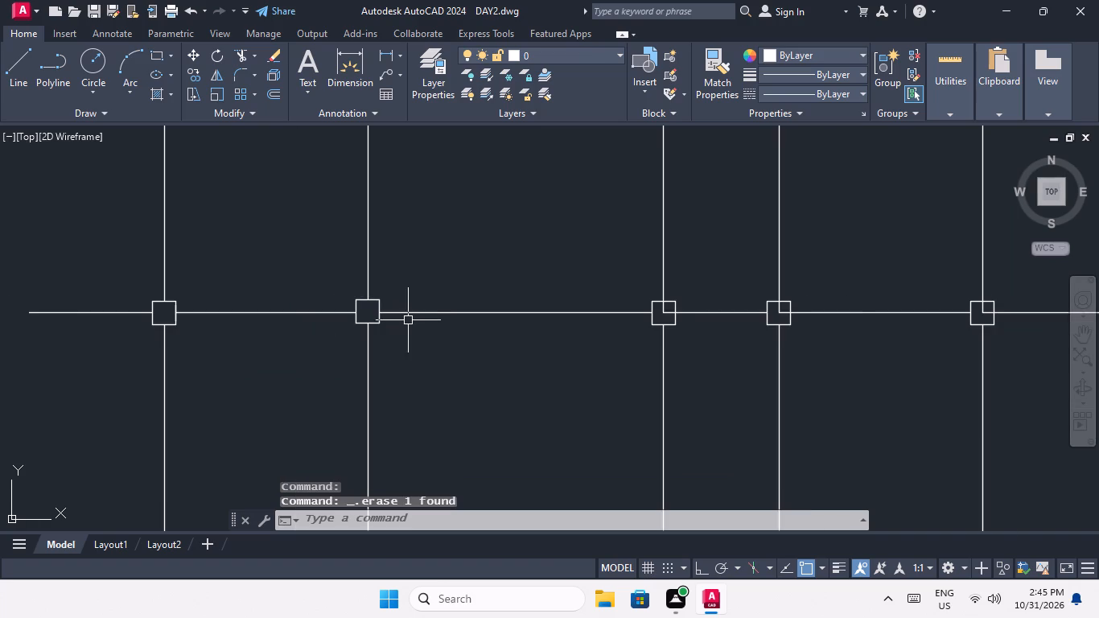
middle_drag(408, 320, 71, 343)
scroll(331, 344, up, 1)
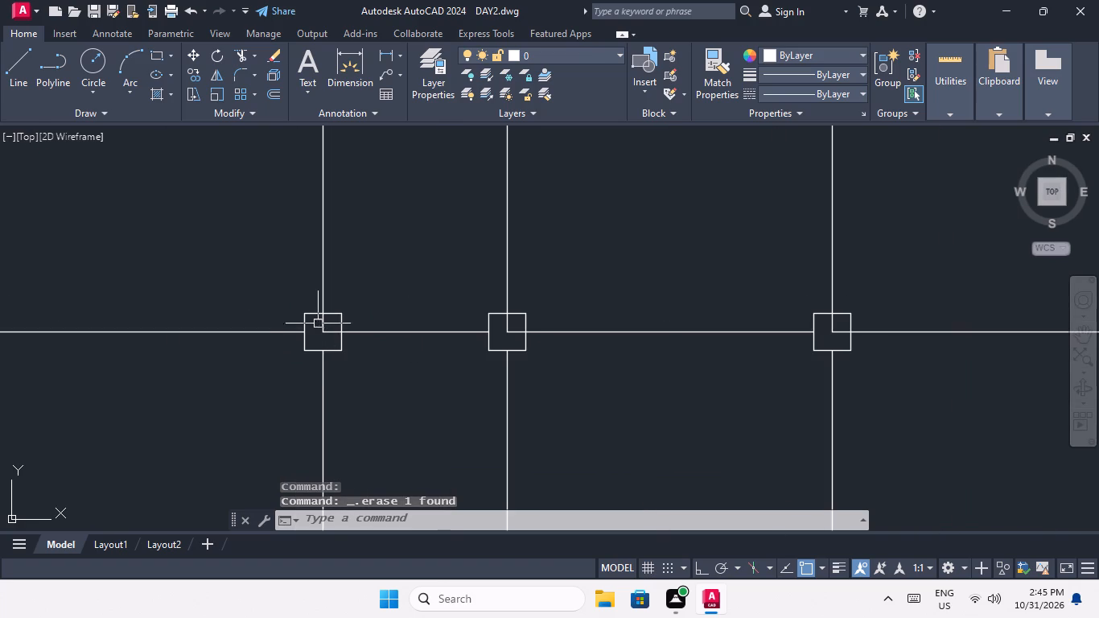
scroll(311, 312, up, 3)
scroll(357, 397, up, 1)
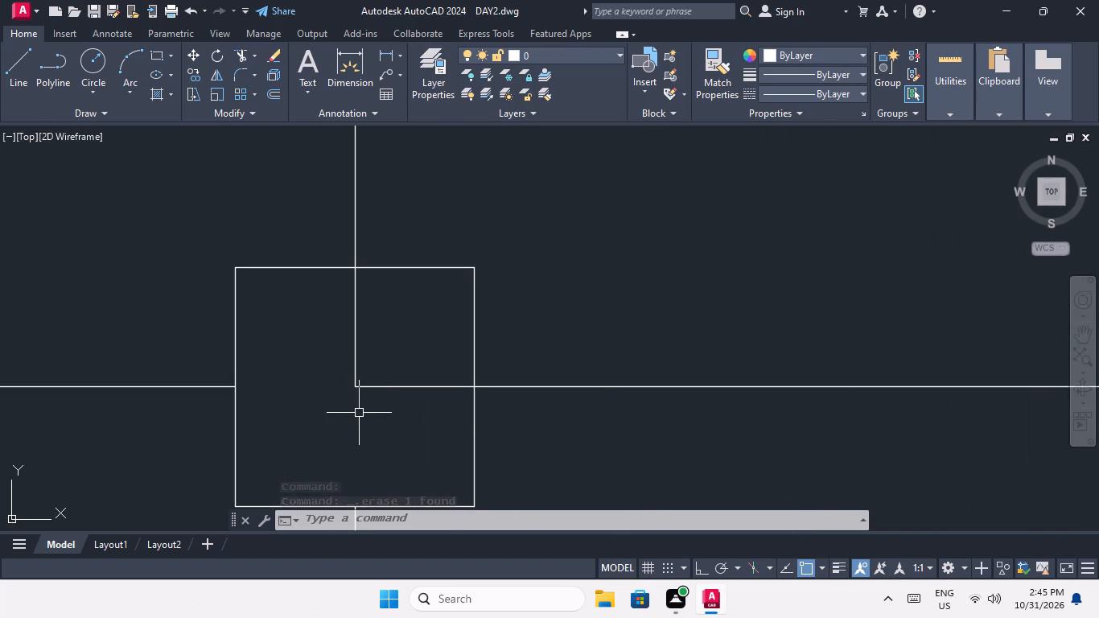
click(364, 410)
click(331, 342)
key(Delete)
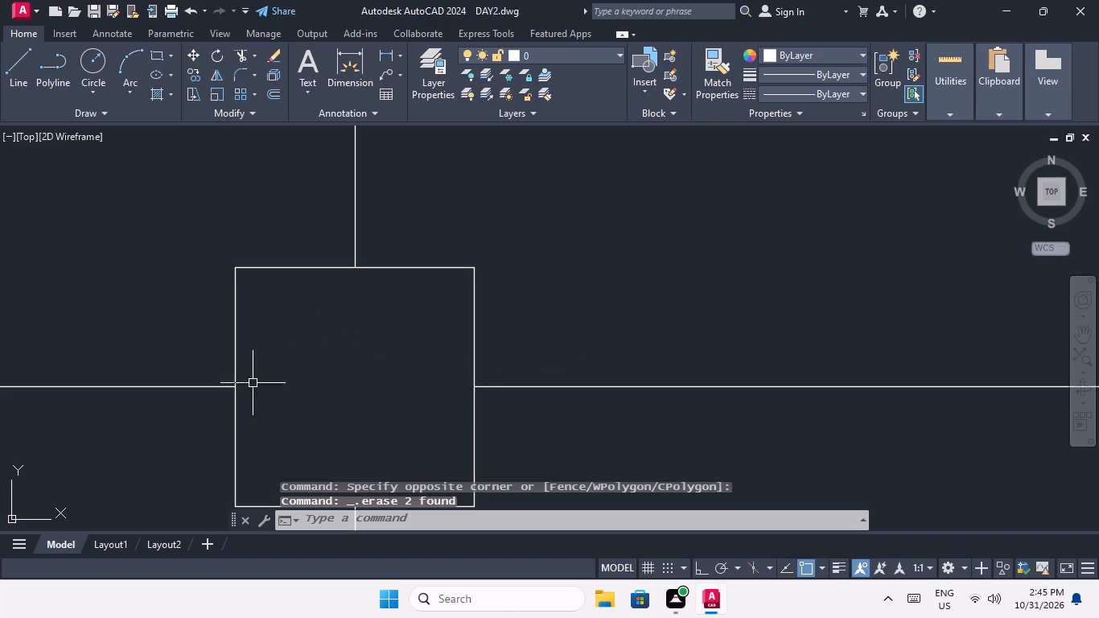
Erase the two leftover line segments inside the fourth square from the left in the sixth grid row.
scroll(389, 328, down, 4)
middle_drag(451, 373, 274, 360)
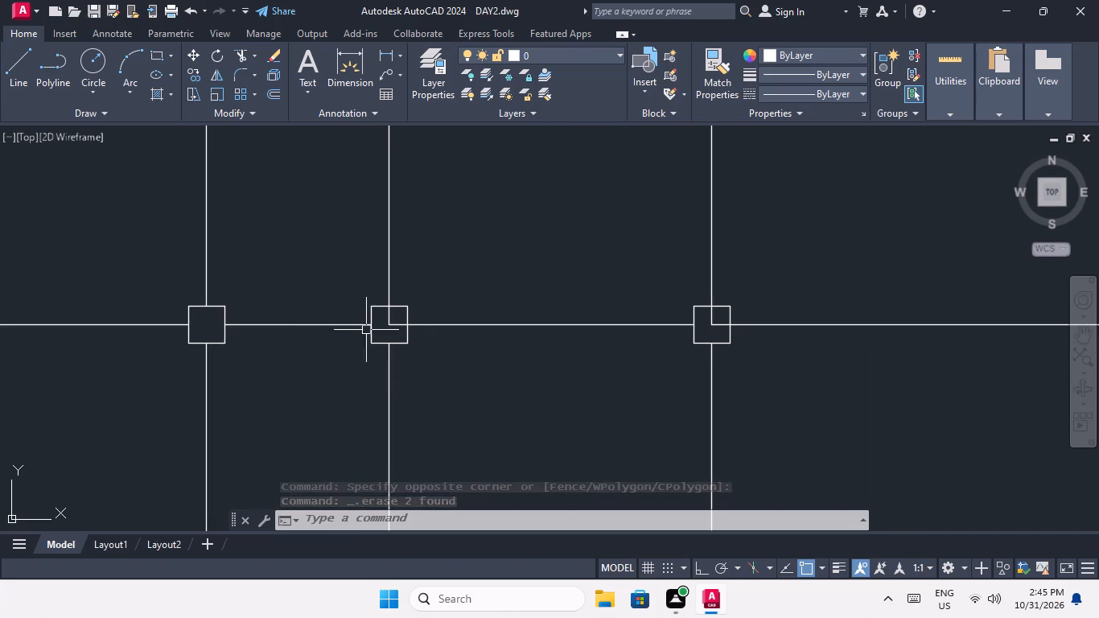
scroll(385, 328, up, 3)
click(408, 341)
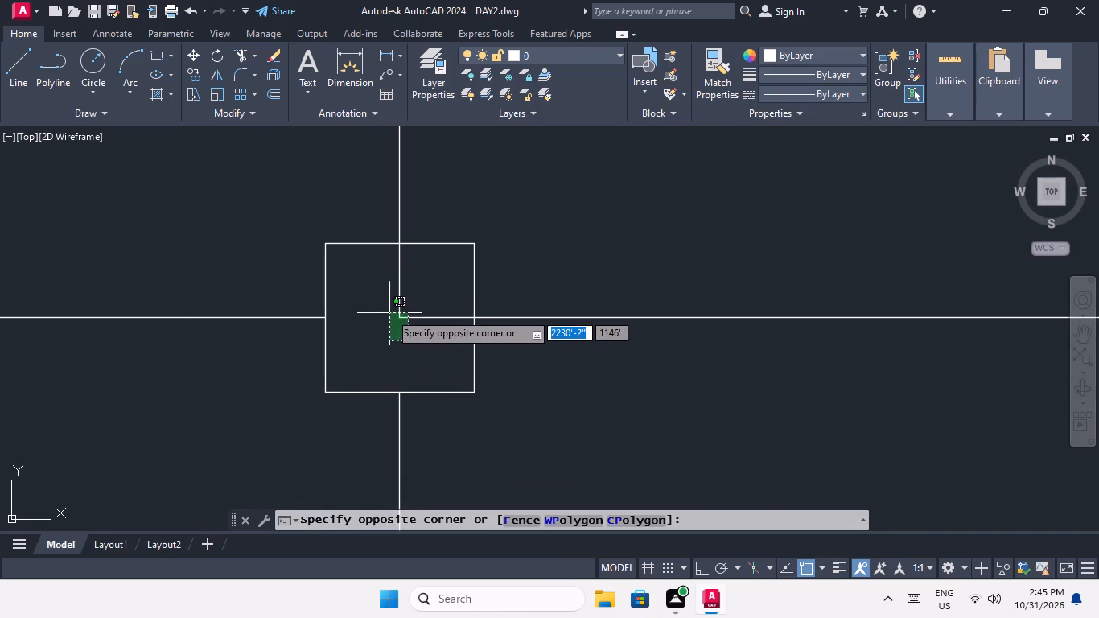
click(389, 311)
key(Delete)
Erase the two leftover line segments inside the fifth square from the left in the sixth grid row.
scroll(389, 314, down, 4)
middle_drag(425, 352, 191, 351)
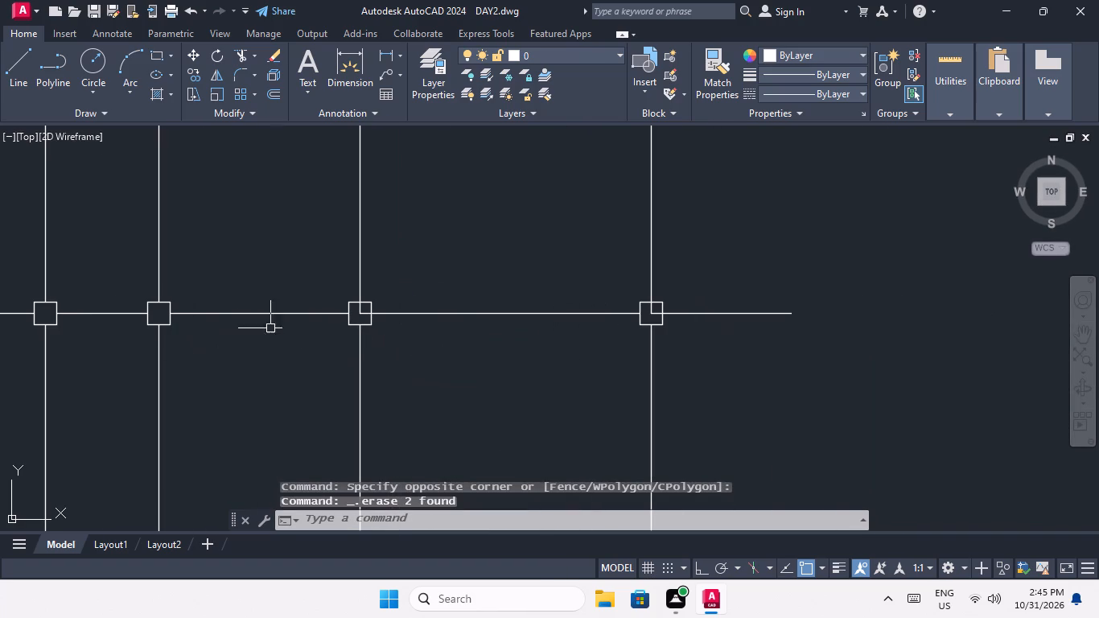
scroll(367, 311, up, 2)
click(351, 327)
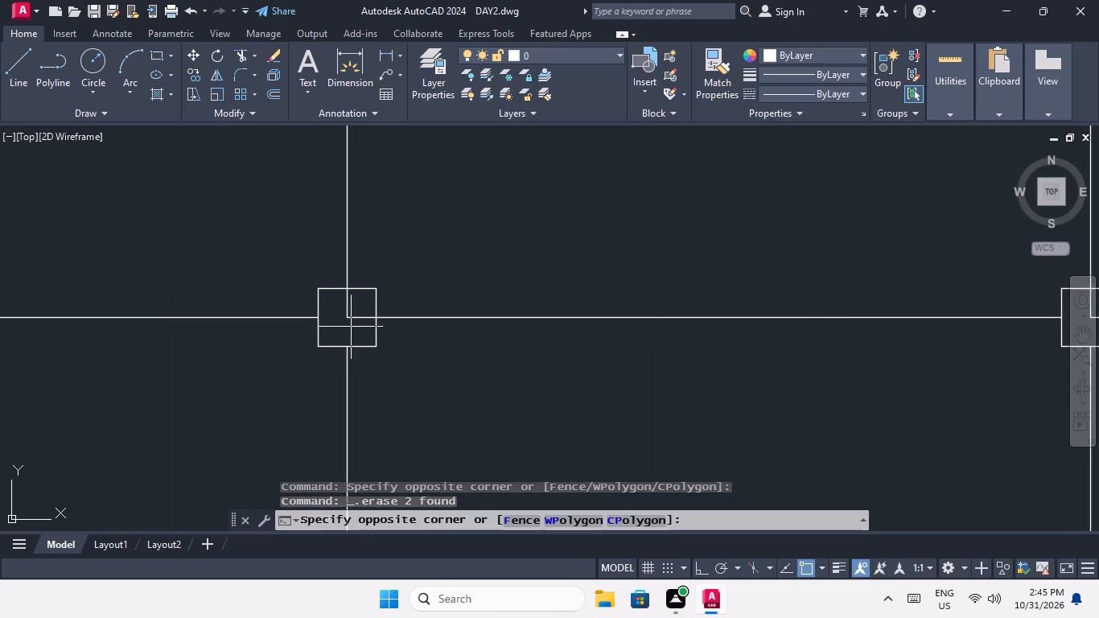
click(334, 314)
key(Delete)
Erase the two leftover line segments inside the sixth square from the left in the sixth grid row.
scroll(339, 320, down, 3)
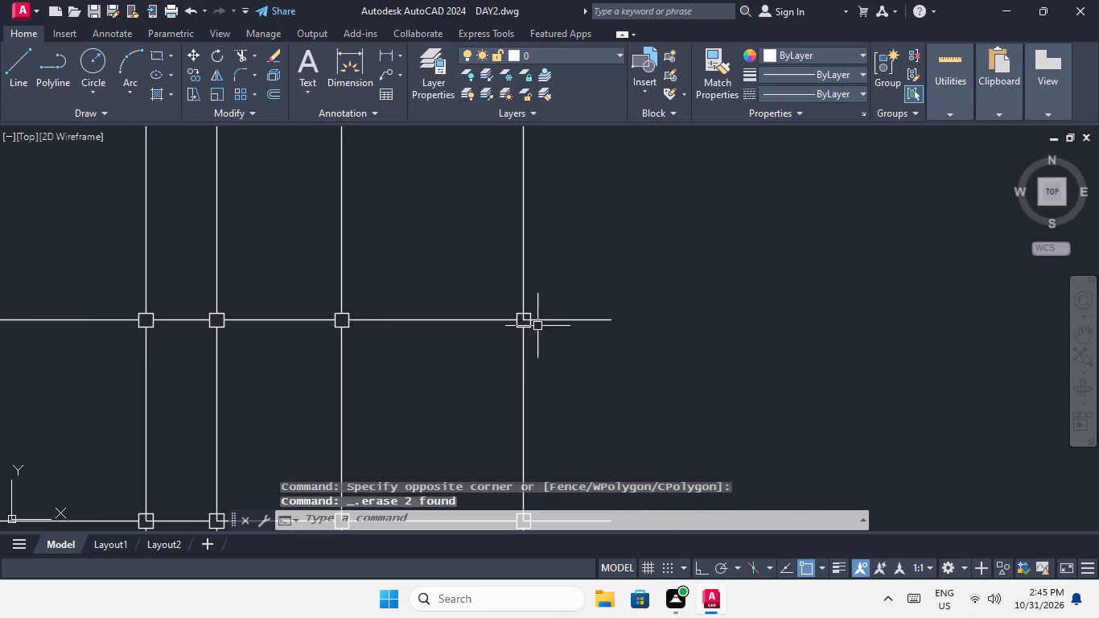
scroll(520, 323, up, 6)
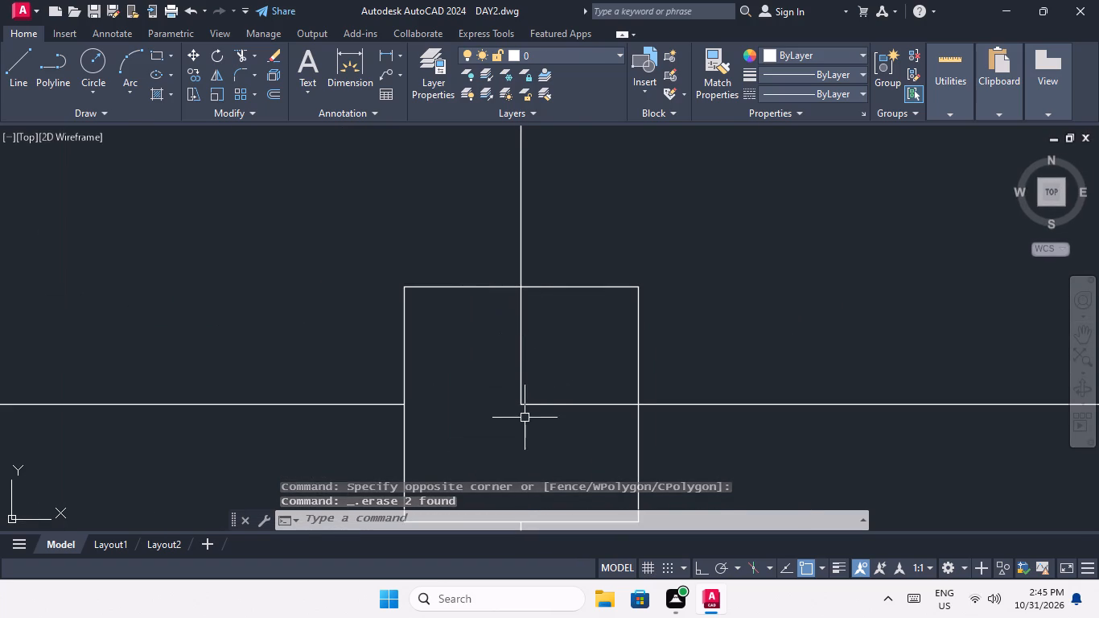
click(525, 418)
click(504, 382)
key(Delete)
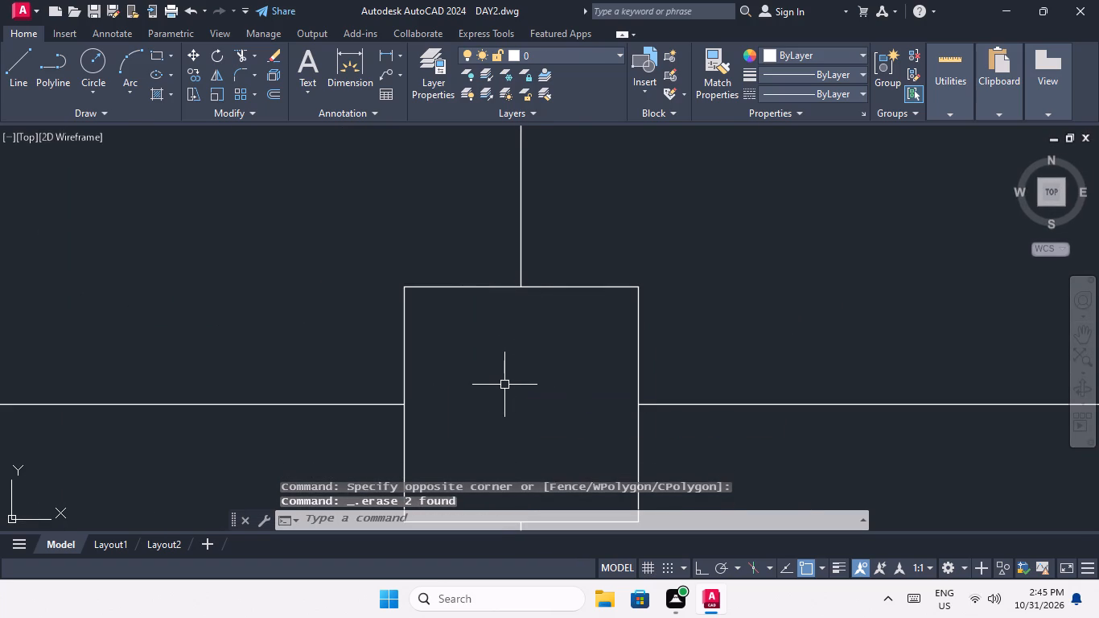
Erase the two leftover line segments inside the first square from the left in the seventh grid row.
scroll(507, 366, down, 7)
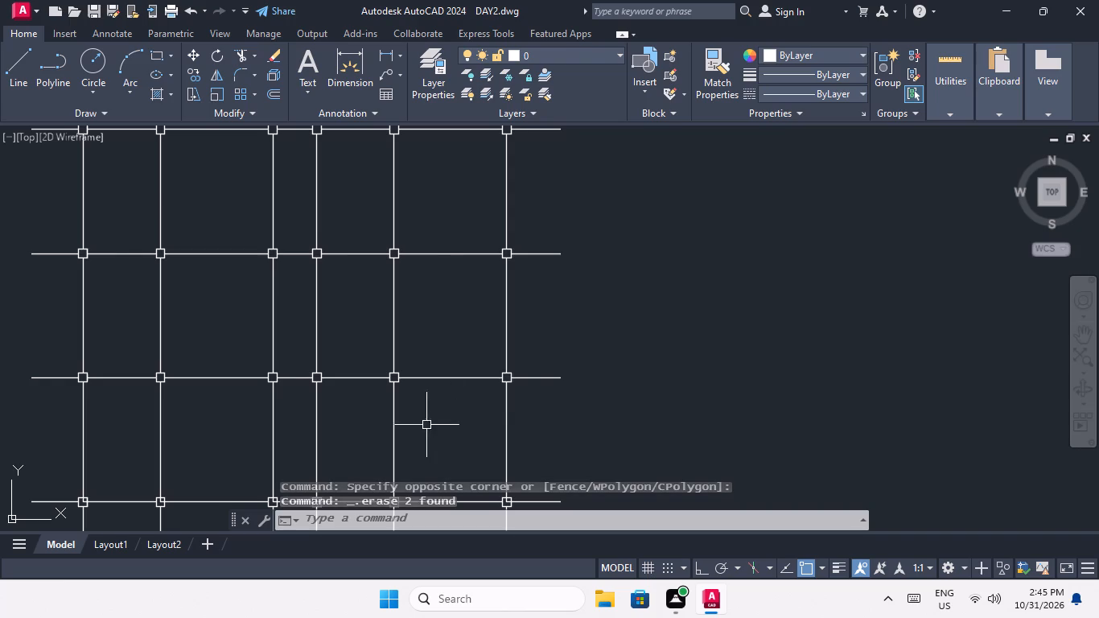
middle_drag(426, 425, 595, 347)
middle_drag(311, 463, 408, 385)
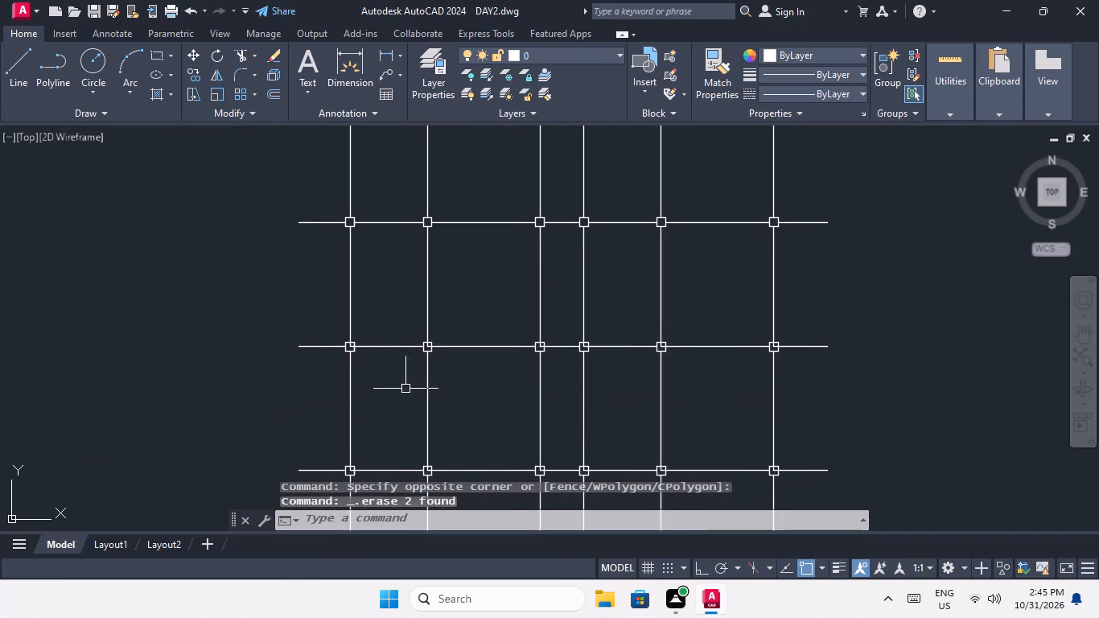
scroll(344, 347, up, 6)
click(396, 356)
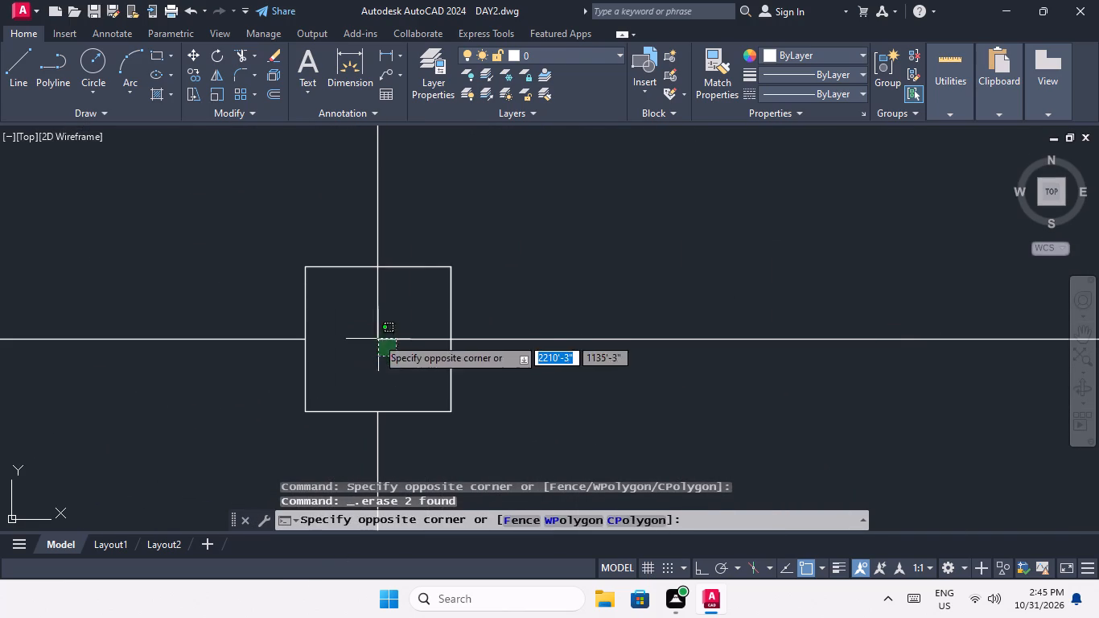
click(369, 321)
key(Delete)
Erase the two leftover line segments inside the second square from the left in the seventh grid row.
scroll(373, 329, down, 4)
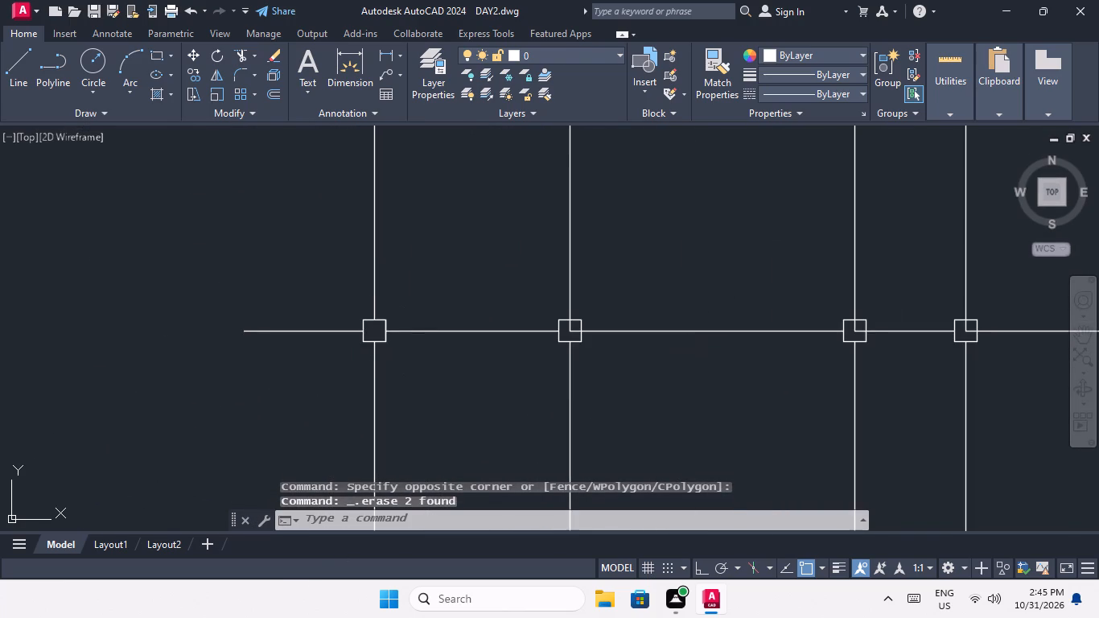
middle_drag(468, 387, 248, 418)
right_click(355, 389)
scroll(360, 360, up, 3)
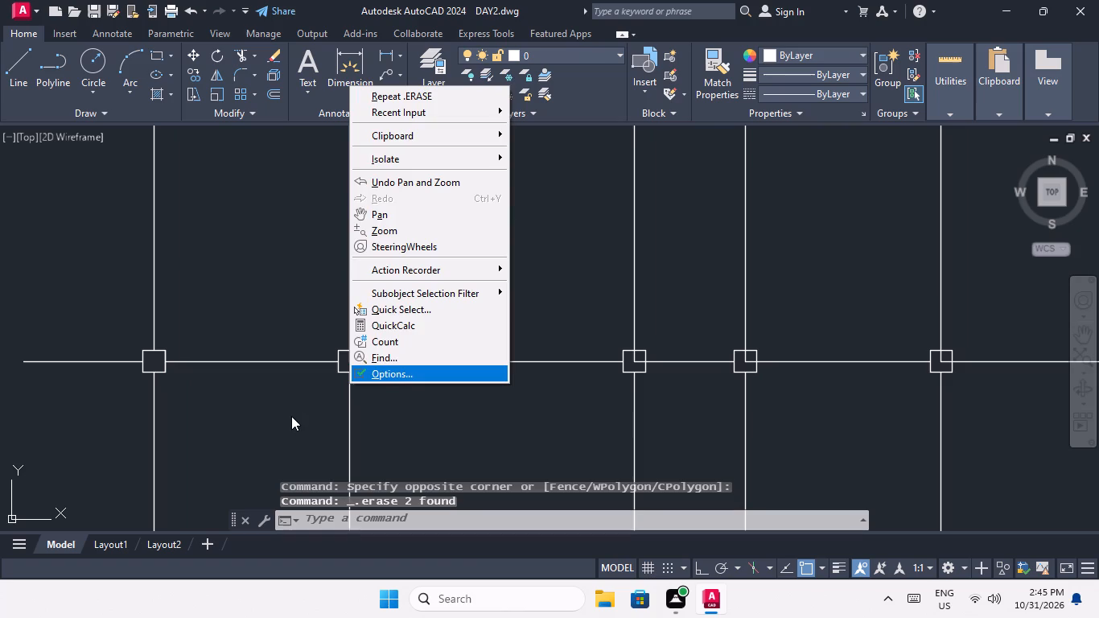
key(Escape)
scroll(341, 356, up, 2)
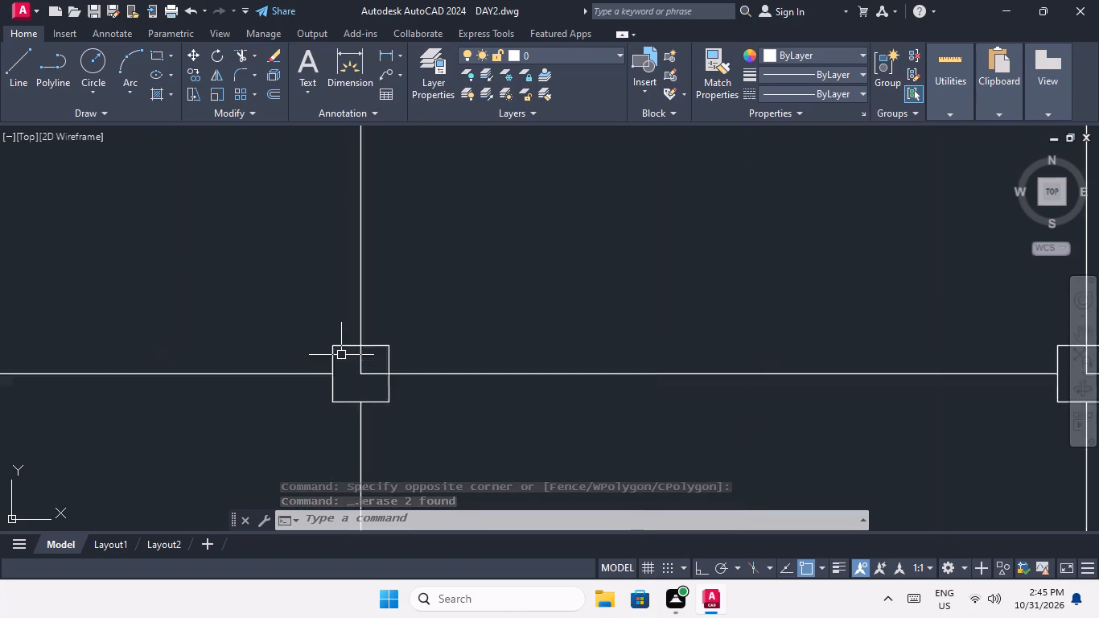
scroll(341, 355, up, 4)
drag(392, 465, 368, 444)
click(322, 414)
key(Delete)
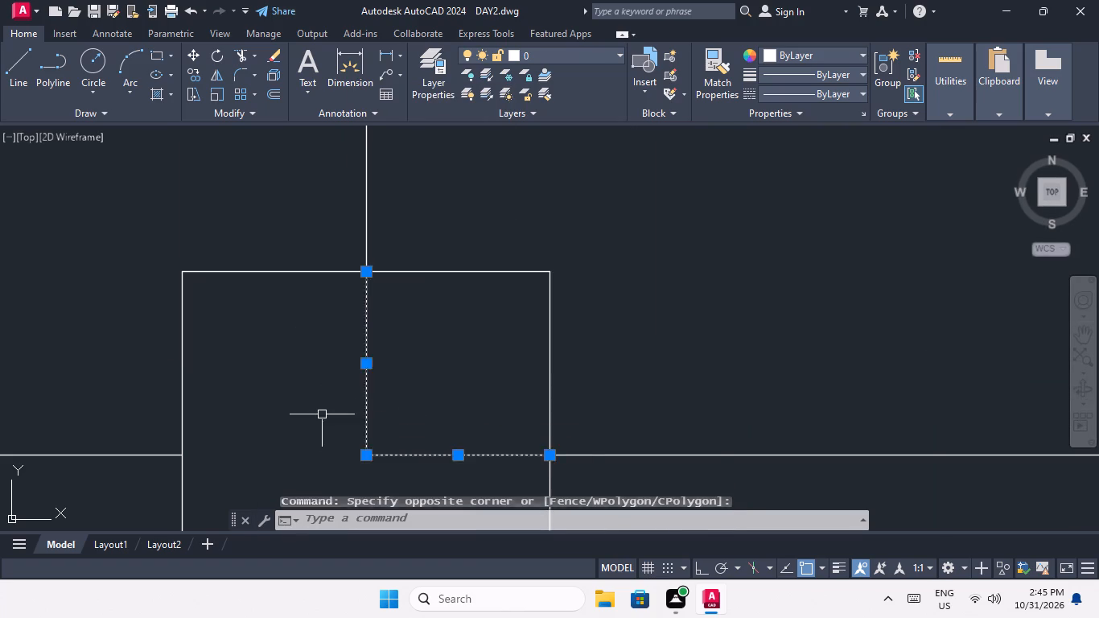
Erase the two leftover line segments inside the third square from the left in the seventh grid row.
scroll(340, 350, down, 5)
middle_drag(439, 377, 210, 380)
scroll(578, 360, up, 3)
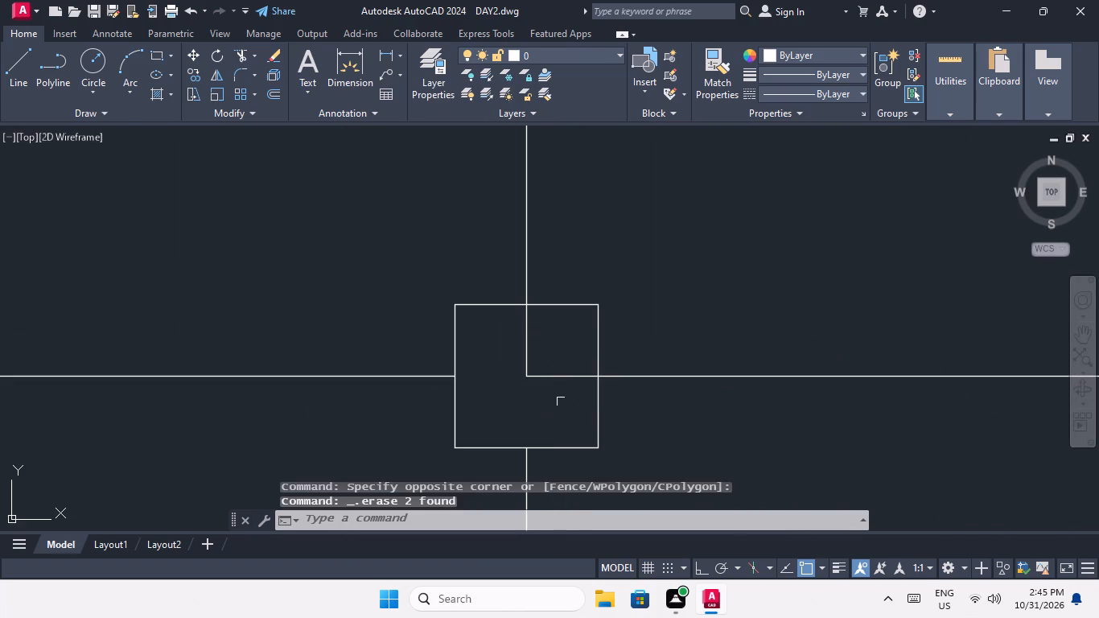
click(549, 405)
click(512, 356)
key(Delete)
Erase the two leftover line segments inside the fourth square from the left in the seventh grid row.
scroll(511, 360, down, 3)
middle_drag(611, 395, 386, 434)
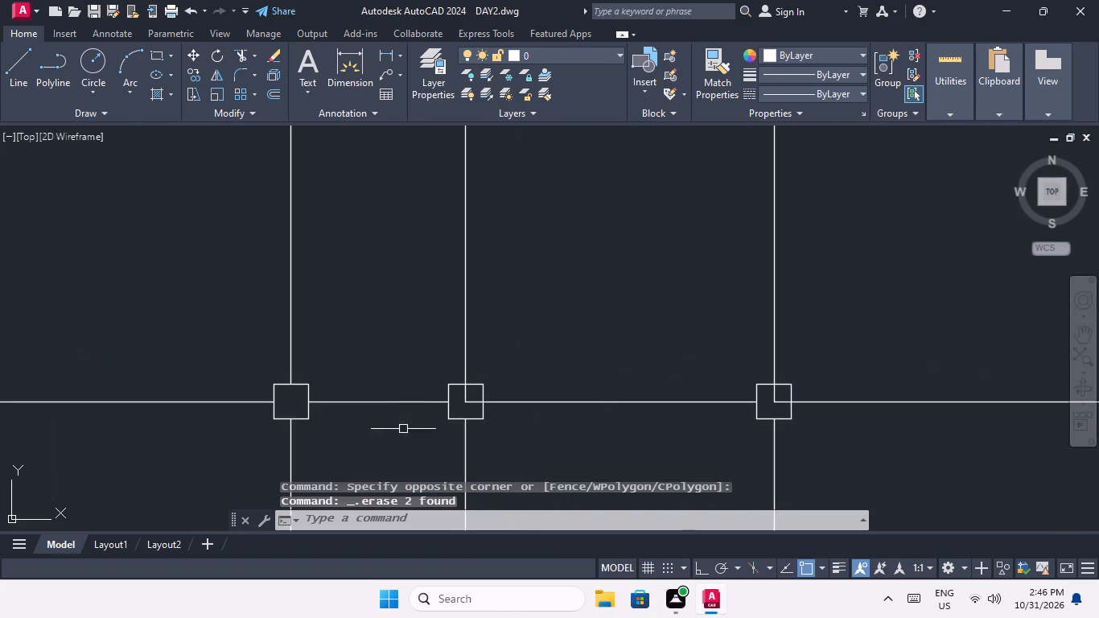
scroll(458, 398, up, 4)
drag(525, 446, 484, 405)
click(455, 380)
key(Delete)
Erase the two leftover line segments inside the fifth square from the left in the seventh grid row.
scroll(459, 389, down, 4)
middle_drag(525, 409, 305, 409)
scroll(542, 398, up, 4)
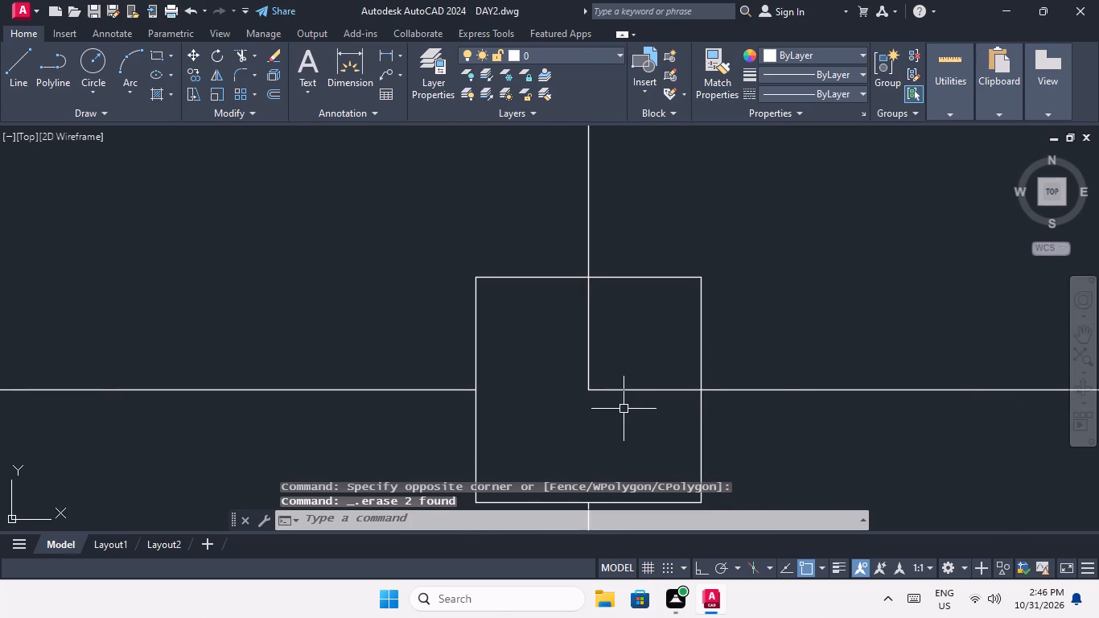
drag(624, 409, 590, 394)
click(533, 357)
key(Delete)
Erase the two leftover line segments inside the sixth square from the left in the seventh grid row.
scroll(534, 361, down, 4)
middle_drag(659, 391, 265, 417)
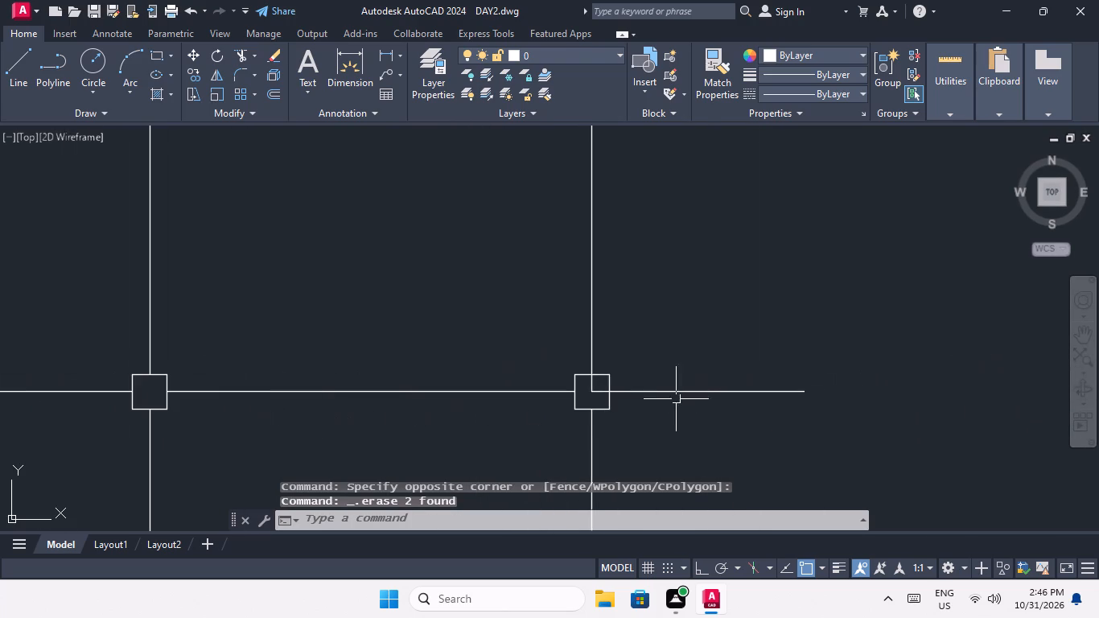
scroll(578, 386, up, 3)
drag(654, 426, 638, 409)
click(611, 381)
key(Delete)
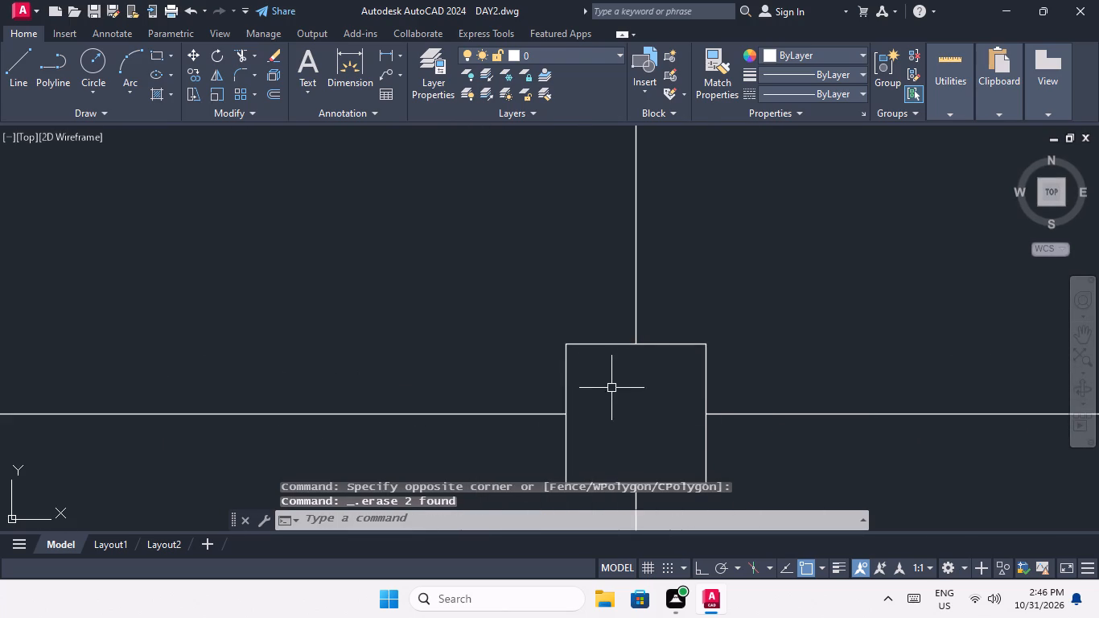
Erase the two leftover line segments inside the first square from the left in the eighth grid row.
scroll(616, 368, down, 4)
middle_drag(566, 412, 617, 338)
scroll(618, 338, down, 3)
middle_drag(566, 385, 609, 308)
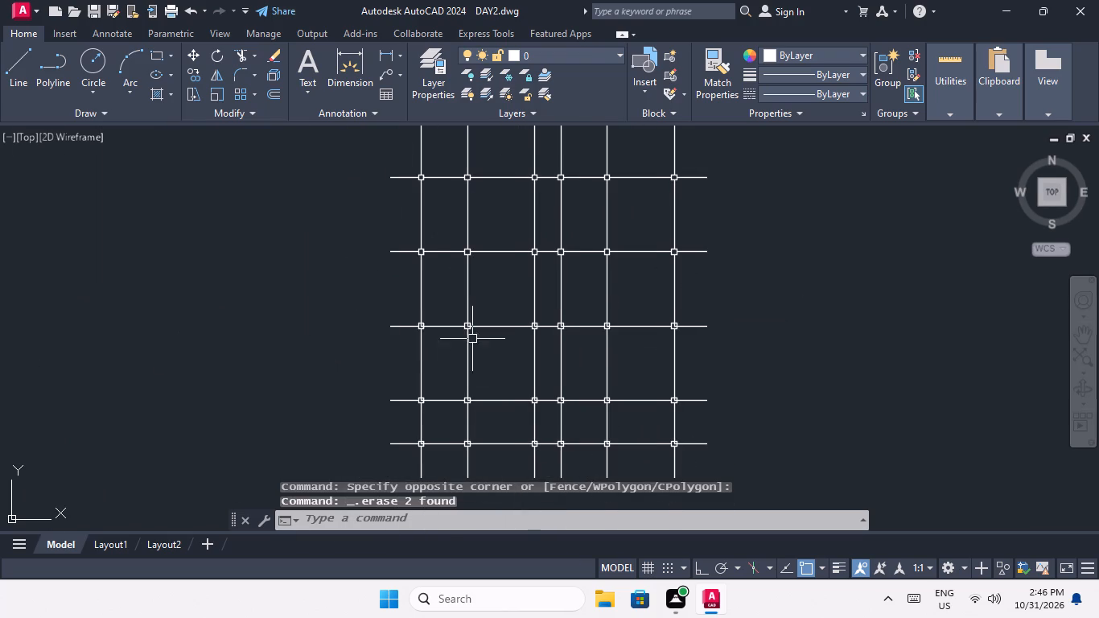
scroll(428, 329, up, 5)
scroll(343, 300, up, 2)
drag(372, 333, 363, 315)
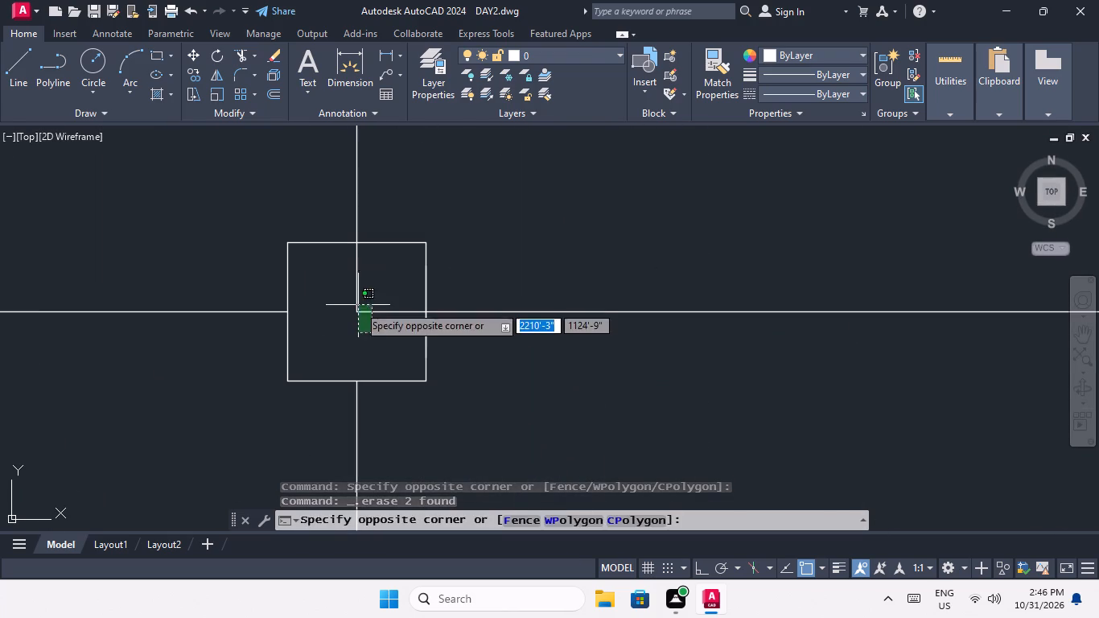
click(356, 303)
key(Delete)
Erase the two leftover line segments inside the second square from the left in the eighth grid row.
scroll(358, 299, down, 3)
middle_drag(463, 321, 243, 367)
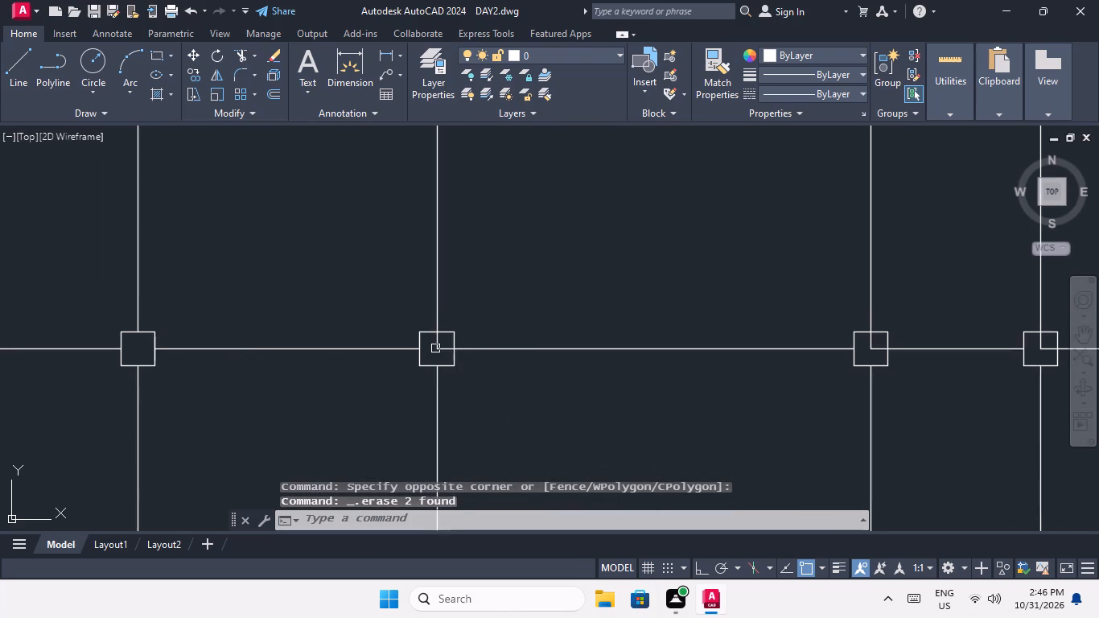
scroll(430, 349, up, 4)
drag(483, 373, 476, 365)
click(464, 347)
key(Delete)
Erase the two leftover line segments inside the third square from the left in the eighth grid row.
scroll(464, 347, down, 3)
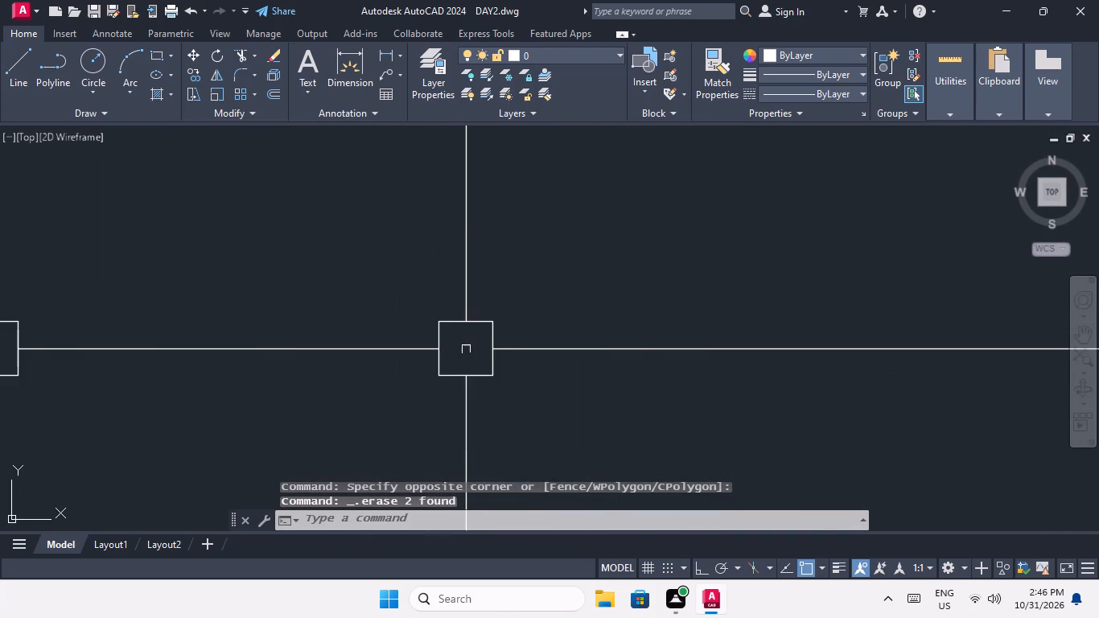
scroll(467, 349, down, 3)
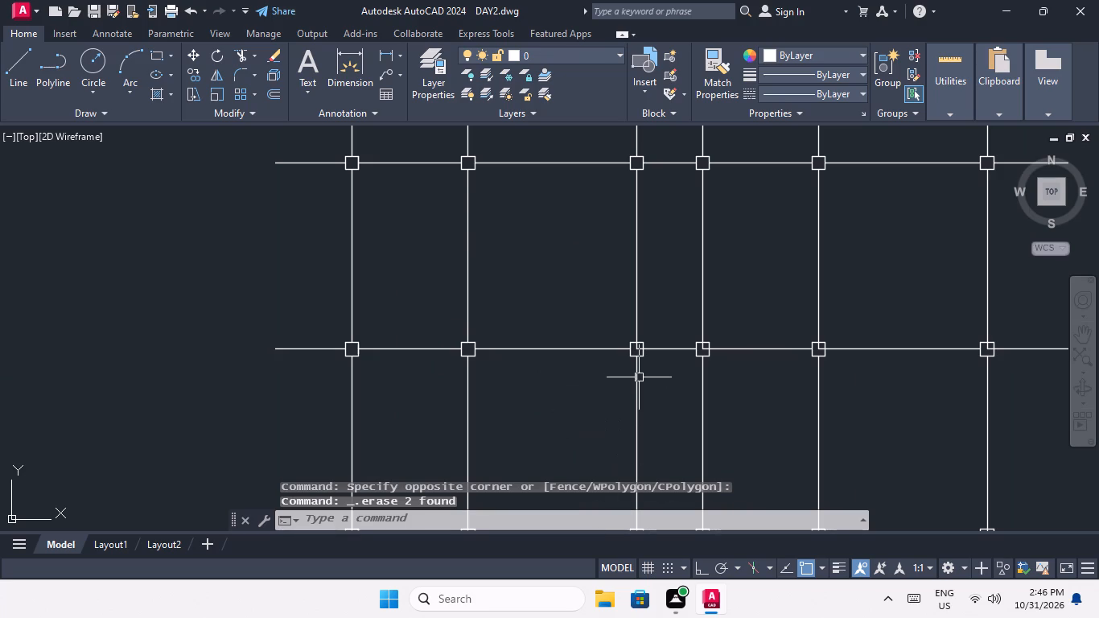
scroll(640, 340, up, 3)
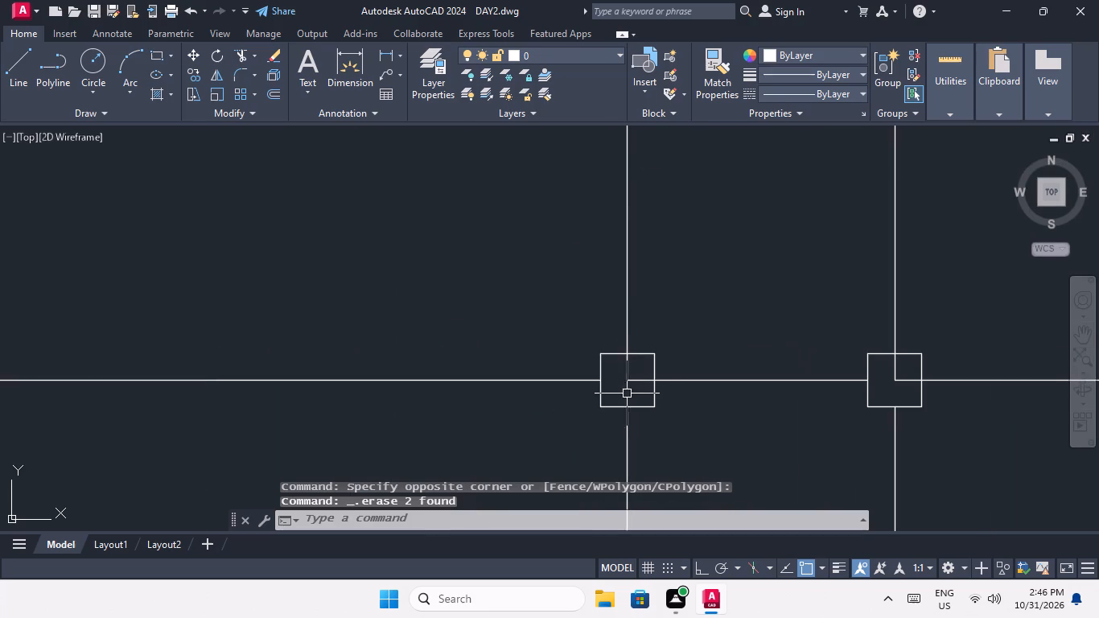
scroll(627, 388, up, 3)
drag(636, 389, 630, 369)
click(618, 346)
key(Delete)
Erase the two leftover line segments inside the fourth square from the left in the eighth grid row.
scroll(616, 358, down, 4)
middle_drag(630, 373, 448, 377)
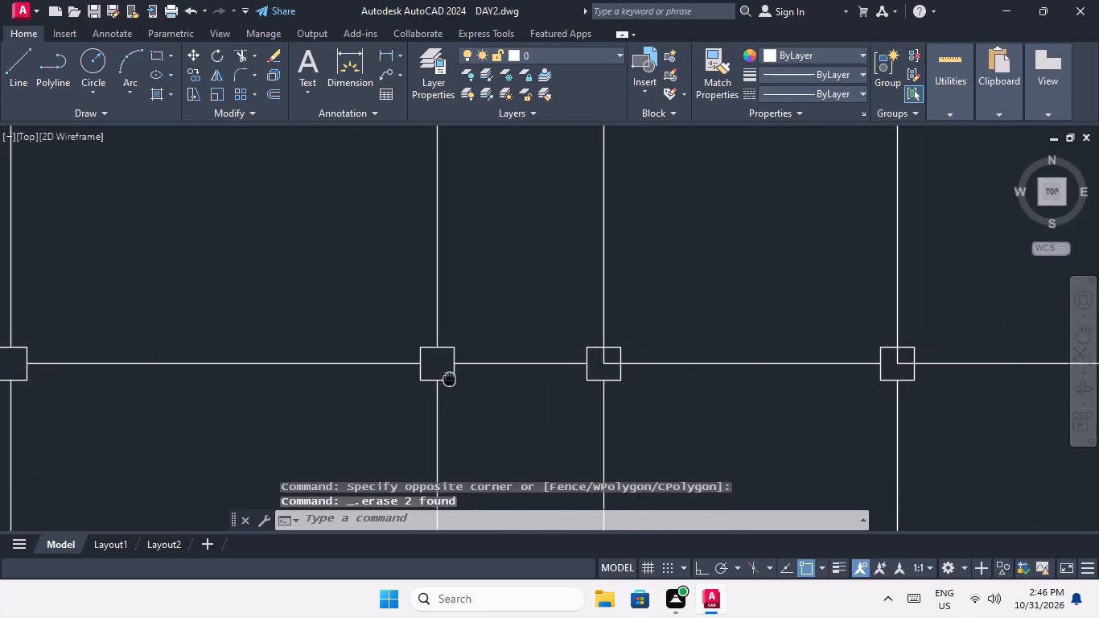
middle_drag(448, 377, 447, 377)
scroll(575, 363, up, 4)
drag(772, 394, 737, 388)
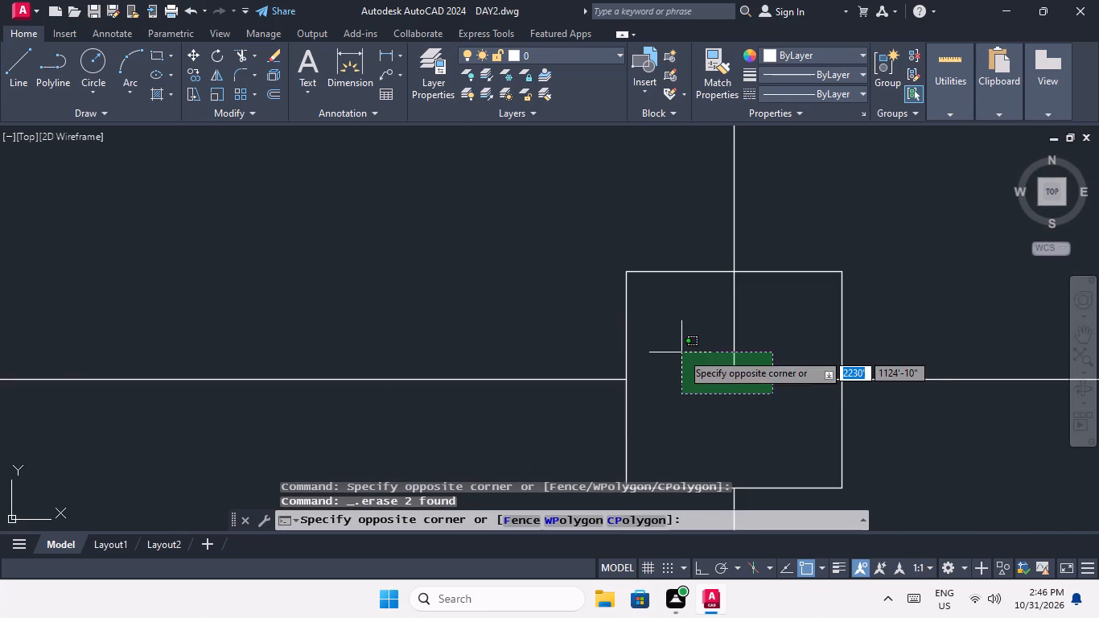
click(681, 352)
key(Delete)
Erase the two leftover line segments inside the fifth square from the left in the eighth grid row.
scroll(684, 351, down, 4)
middle_drag(774, 398, 538, 402)
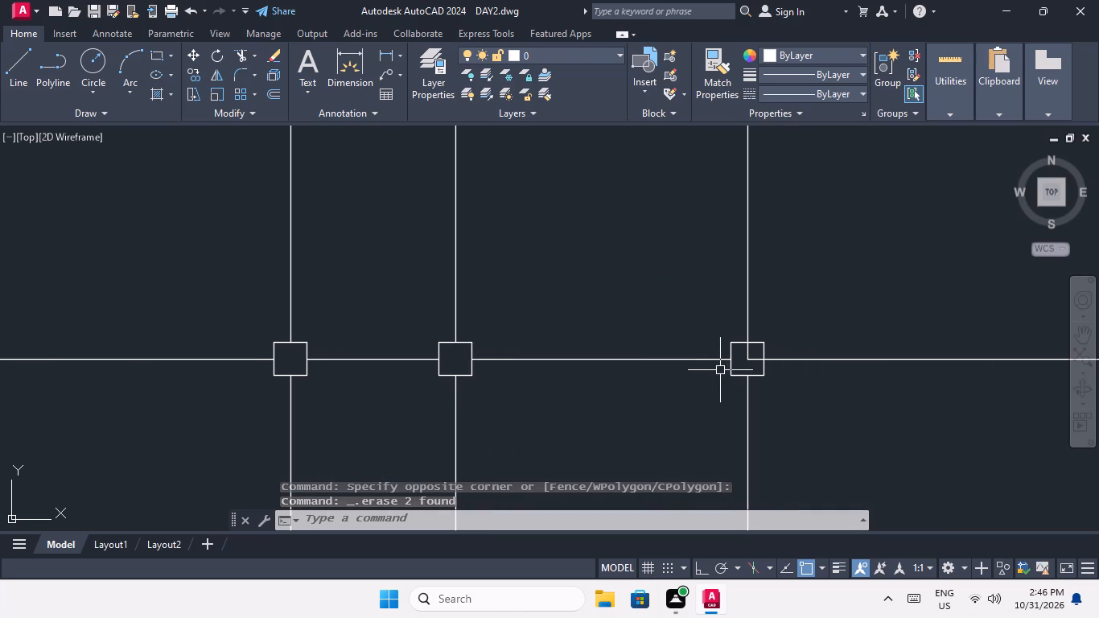
scroll(752, 352, up, 3)
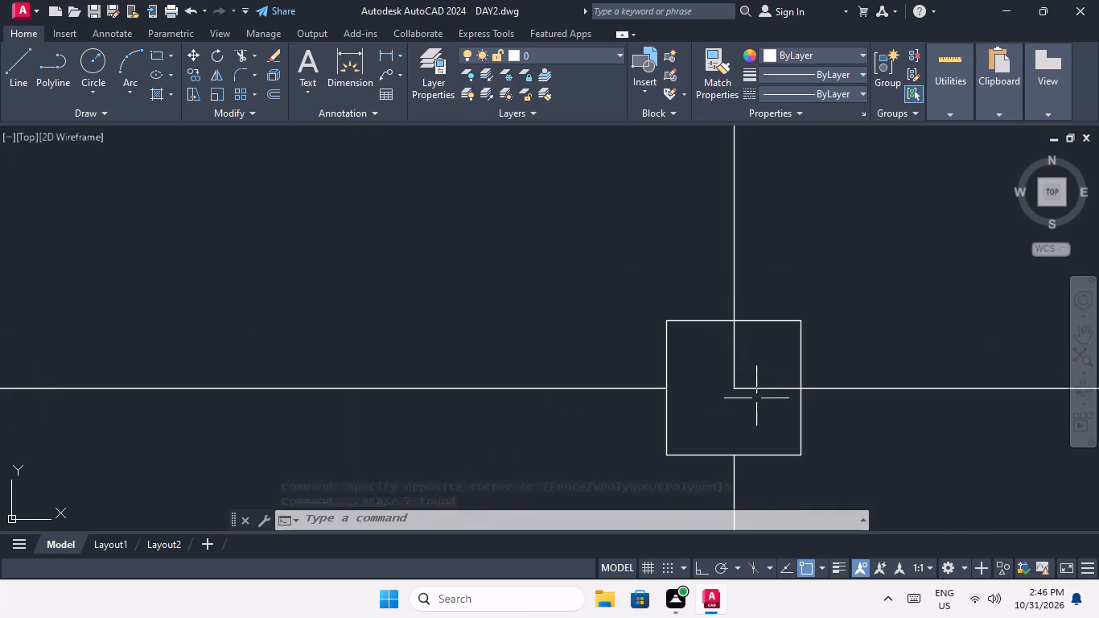
scroll(748, 396, up, 2)
drag(736, 406, 727, 399)
click(679, 356)
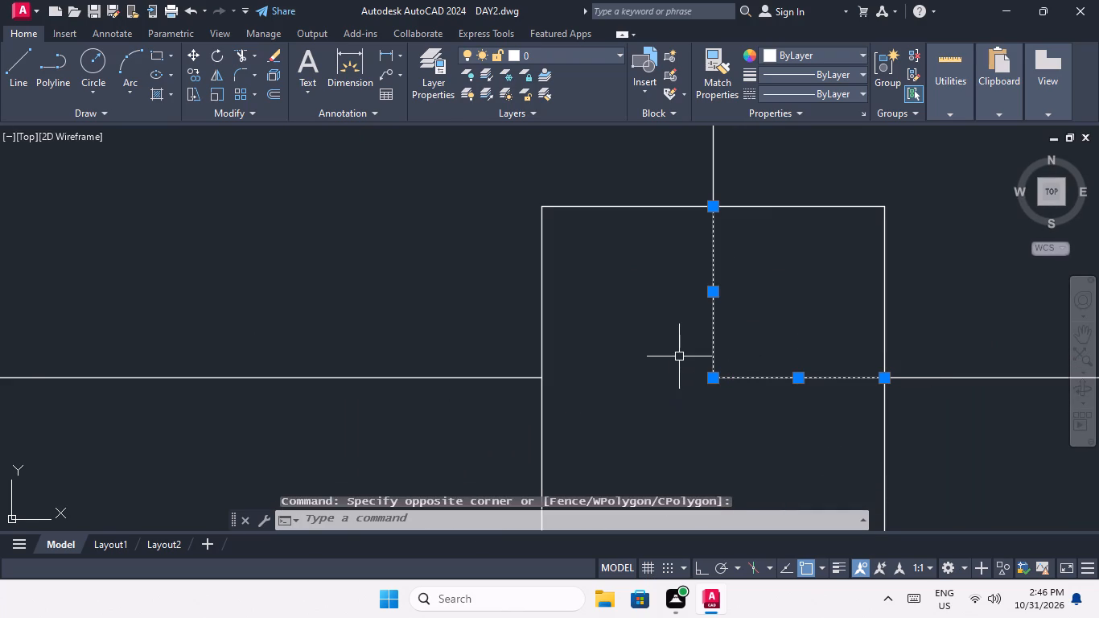
key(Delete)
Erase the two leftover line segments inside the sixth square from the left in the eighth grid row.
scroll(663, 285, down, 4)
middle_drag(753, 363, 368, 364)
scroll(447, 323, down, 3)
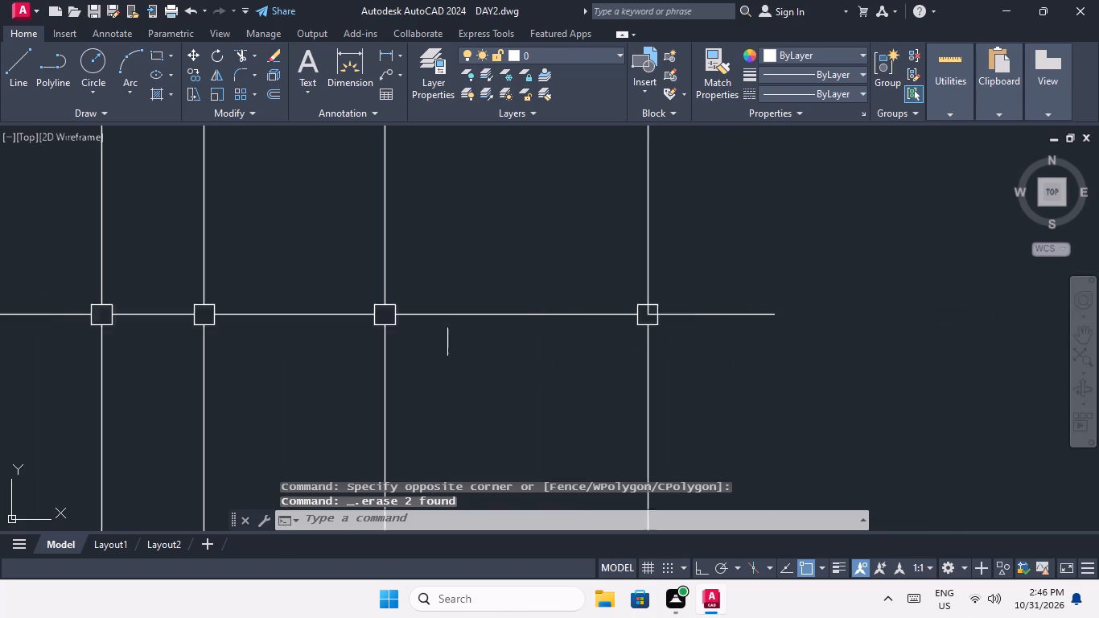
scroll(570, 309, up, 4)
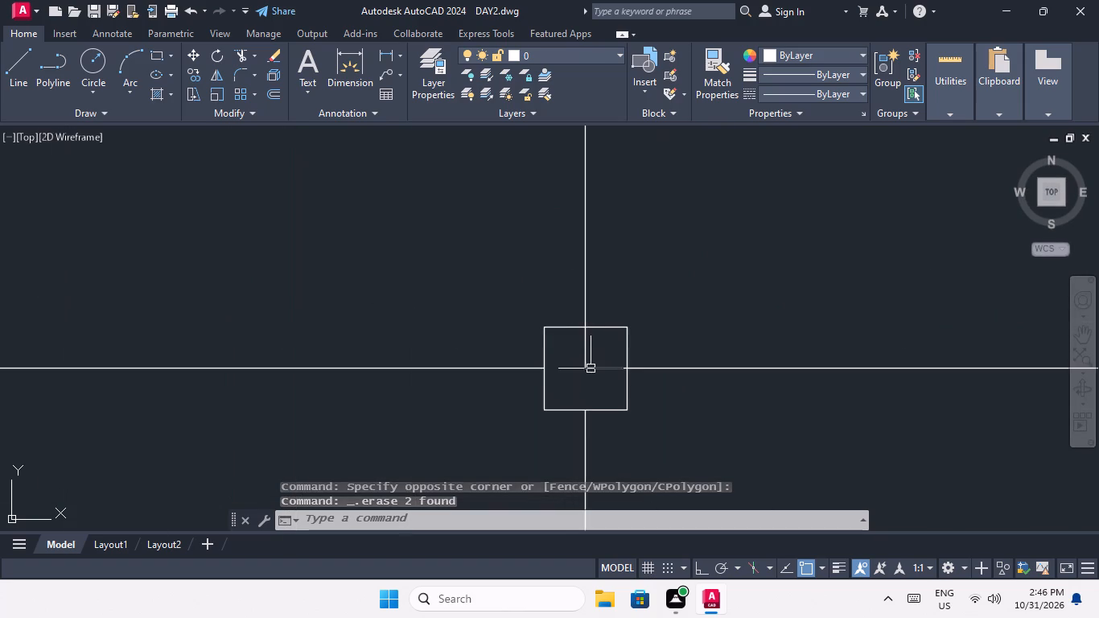
scroll(591, 369, up, 3)
click(593, 406)
click(553, 356)
key(Delete)
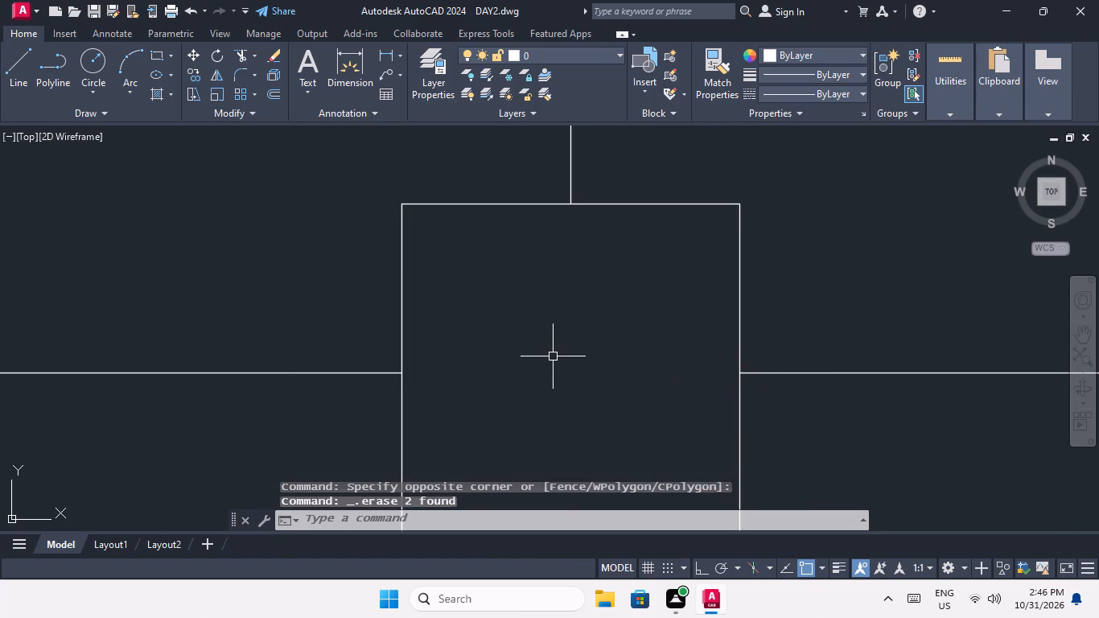
Erase the two leftover line segments inside the first square from the left in the ninth grid row.
scroll(557, 332, down, 4)
middle_drag(610, 324, 642, 274)
scroll(617, 292, down, 3)
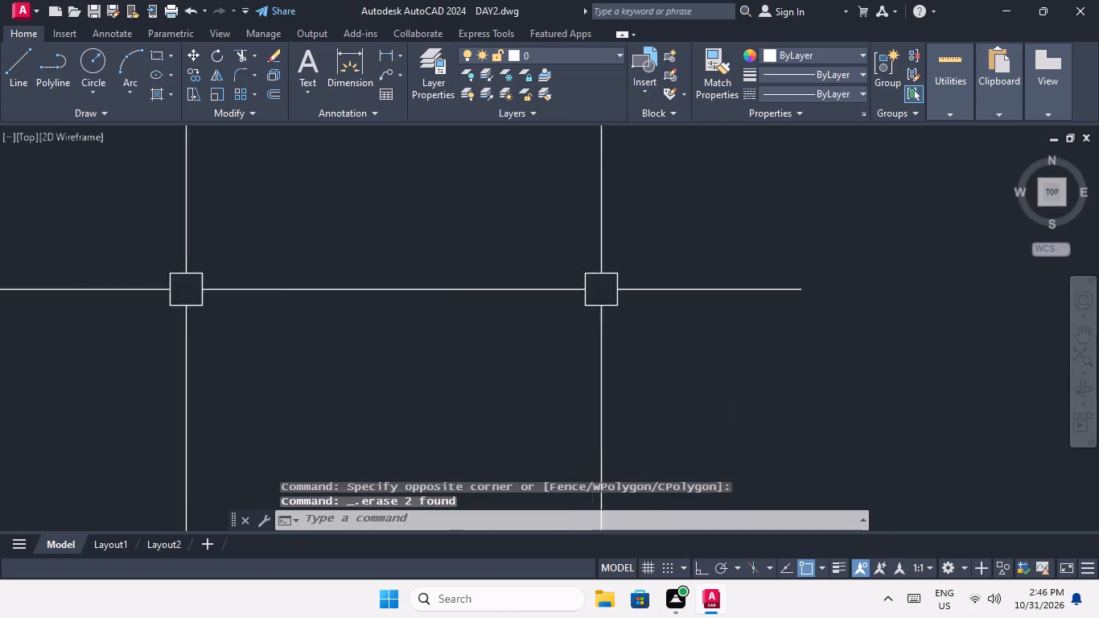
middle_drag(548, 331, 619, 225)
scroll(612, 233, down, 3)
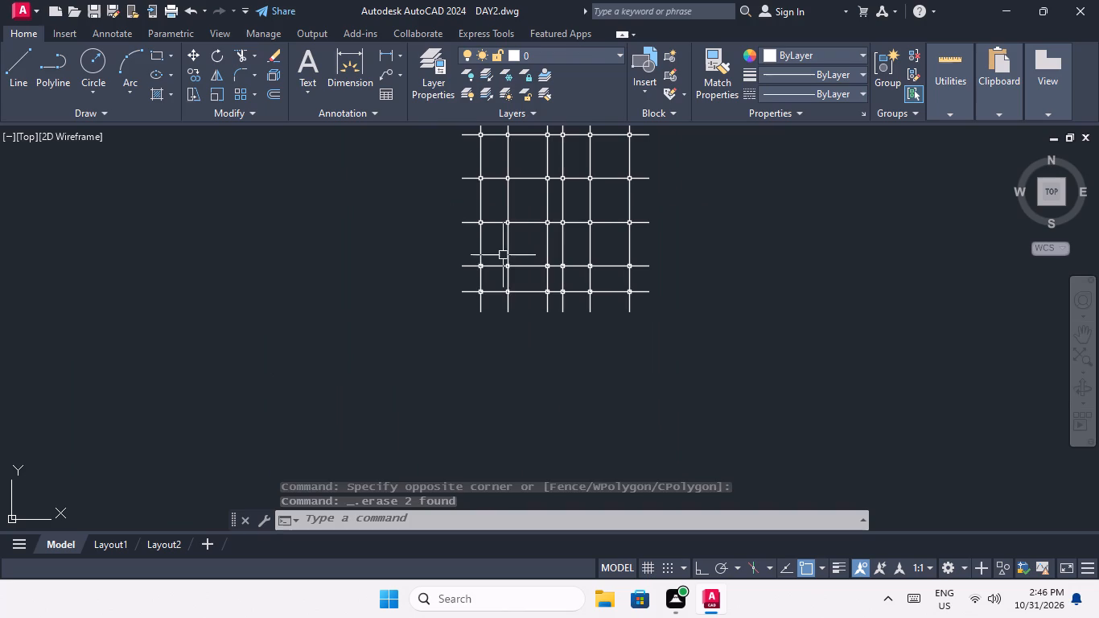
scroll(475, 279, up, 7)
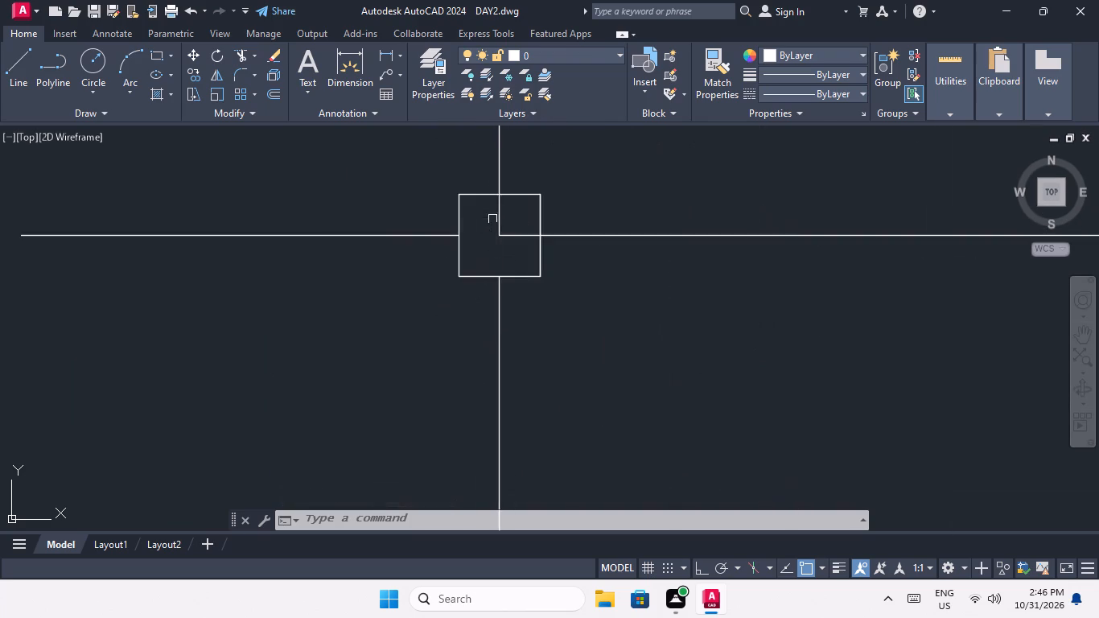
scroll(496, 234, up, 1)
middle_drag(496, 234, 502, 321)
scroll(503, 323, up, 1)
click(514, 344)
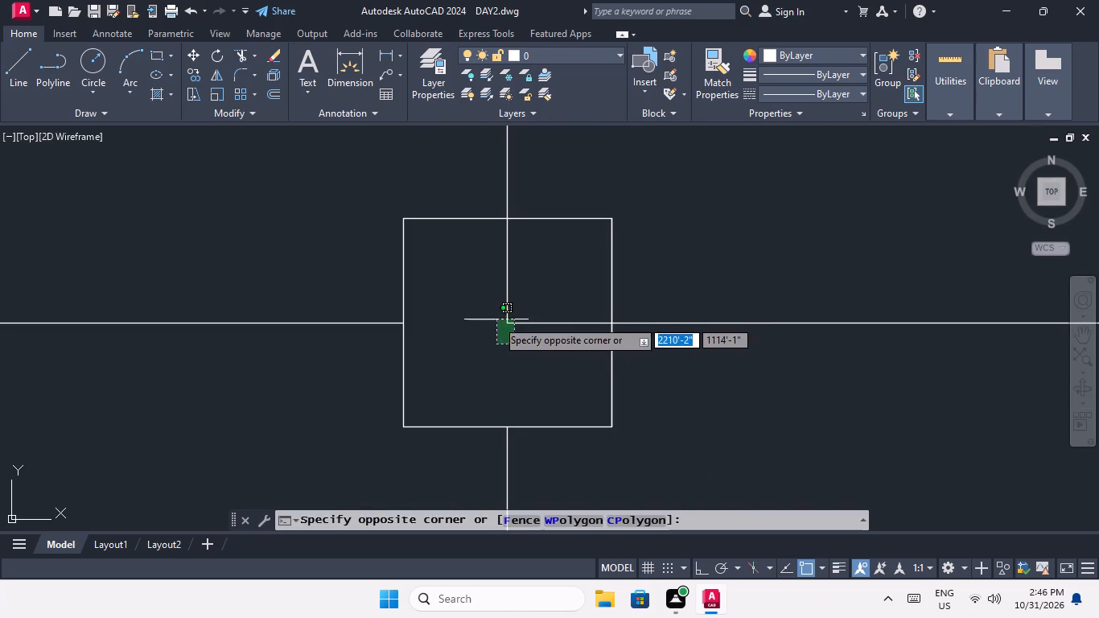
click(496, 319)
key(Delete)
Erase the two leftover line segments inside the second square from the left in the ninth grid row.
scroll(540, 369, down, 1)
middle_drag(541, 372, 259, 463)
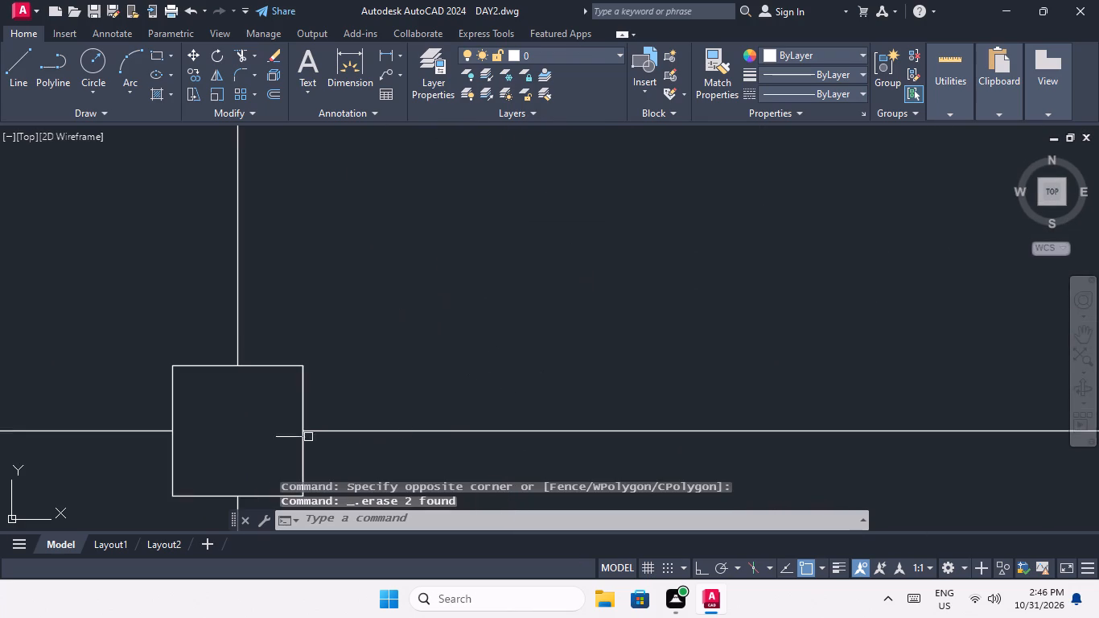
scroll(422, 425, down, 3)
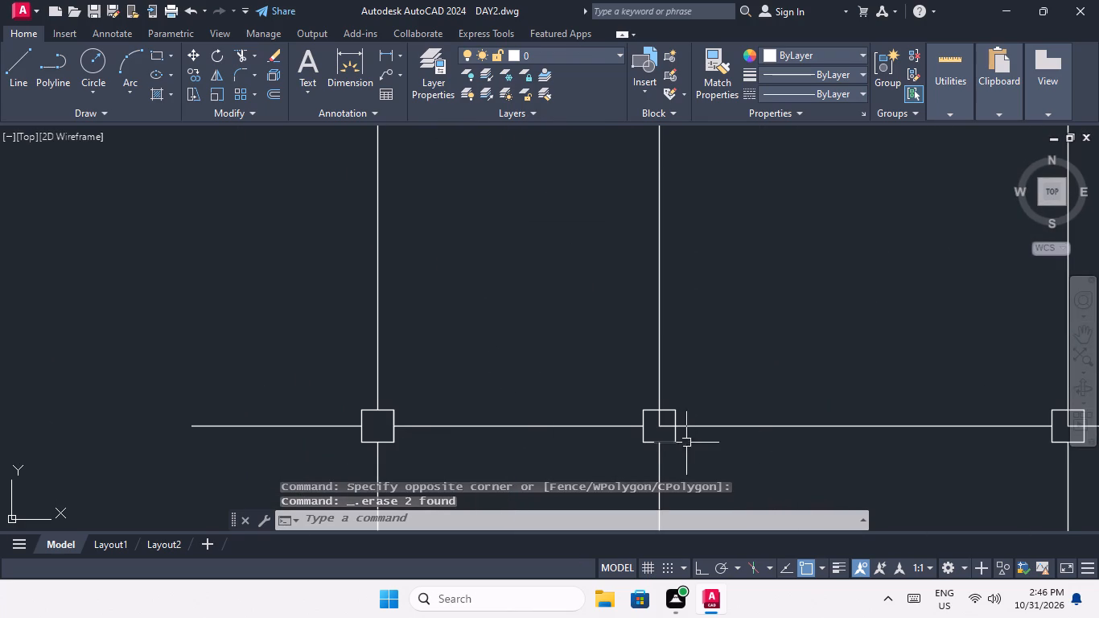
scroll(668, 438, up, 3)
scroll(611, 391, up, 2)
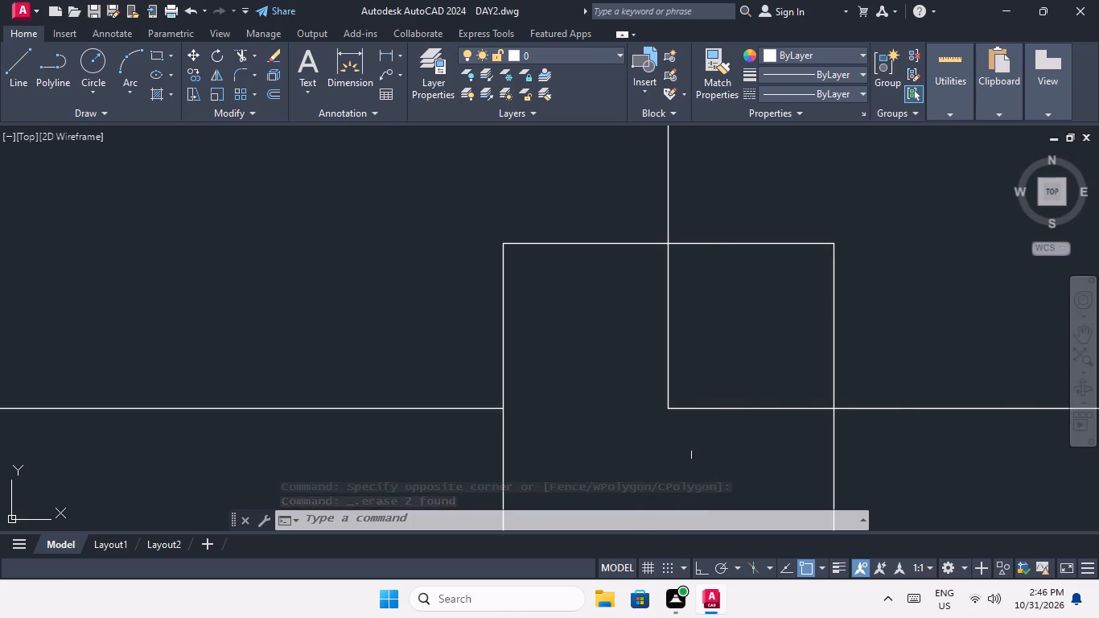
drag(676, 444, 664, 421)
click(632, 378)
key(Delete)
Erase the two leftover line segments inside the third square from the left in the ninth grid row.
scroll(617, 367, down, 4)
middle_drag(677, 418, 377, 389)
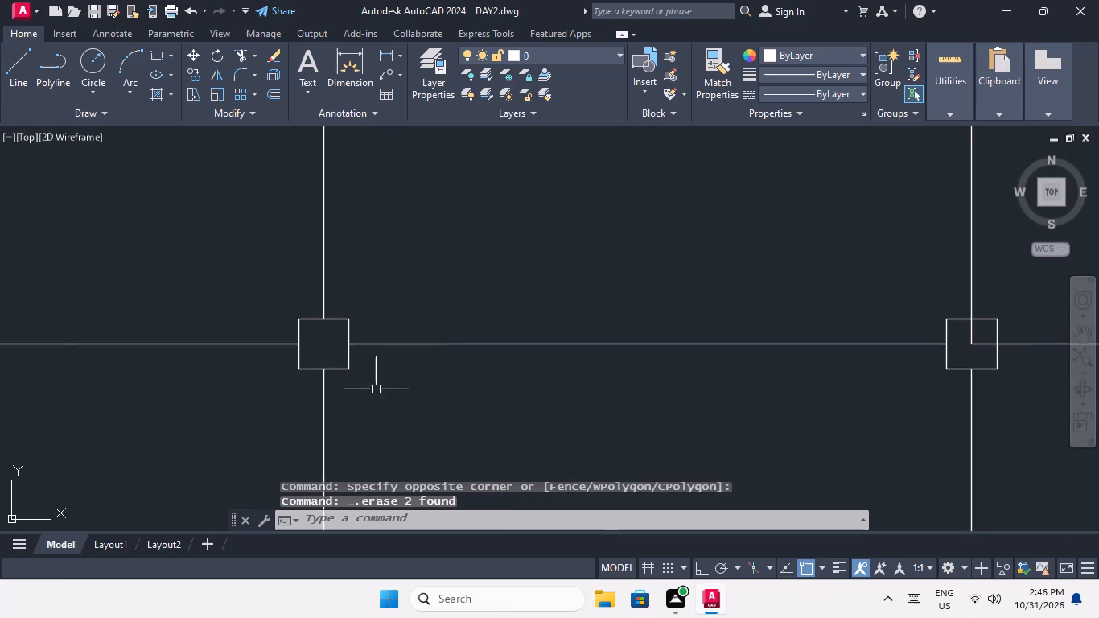
scroll(414, 360, down, 3)
scroll(555, 348, up, 4)
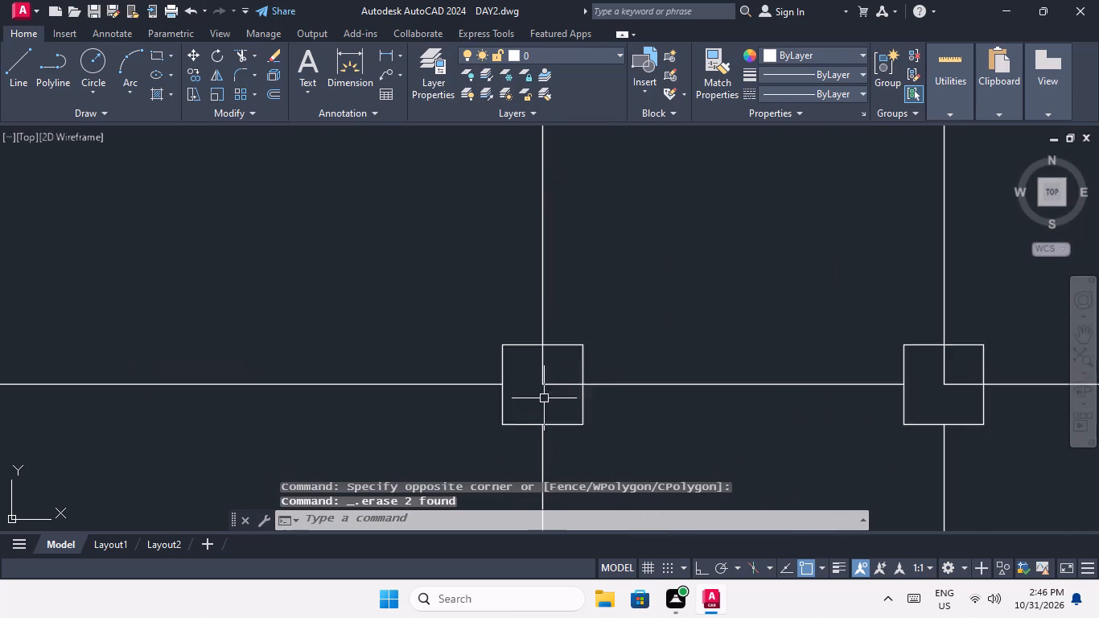
scroll(544, 398, up, 2)
click(543, 392)
click(528, 356)
key(Delete)
Erase the two leftover line segments inside the fourth square from the left in the ninth grid row.
scroll(527, 352, down, 4)
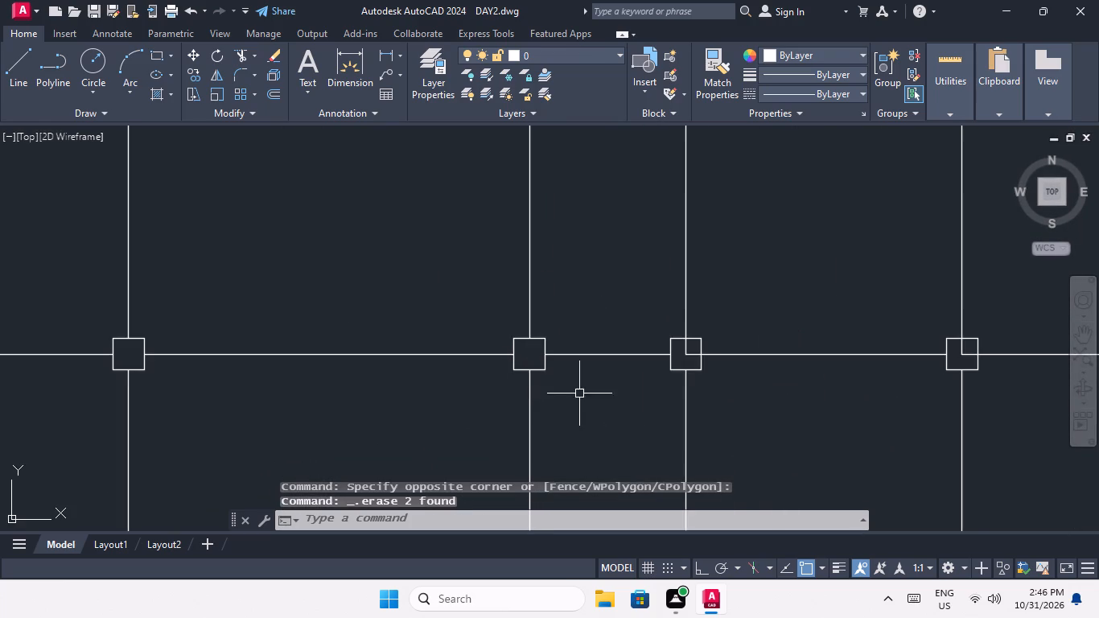
middle_drag(576, 391, 460, 400)
scroll(467, 372, down, 2)
scroll(505, 367, up, 4)
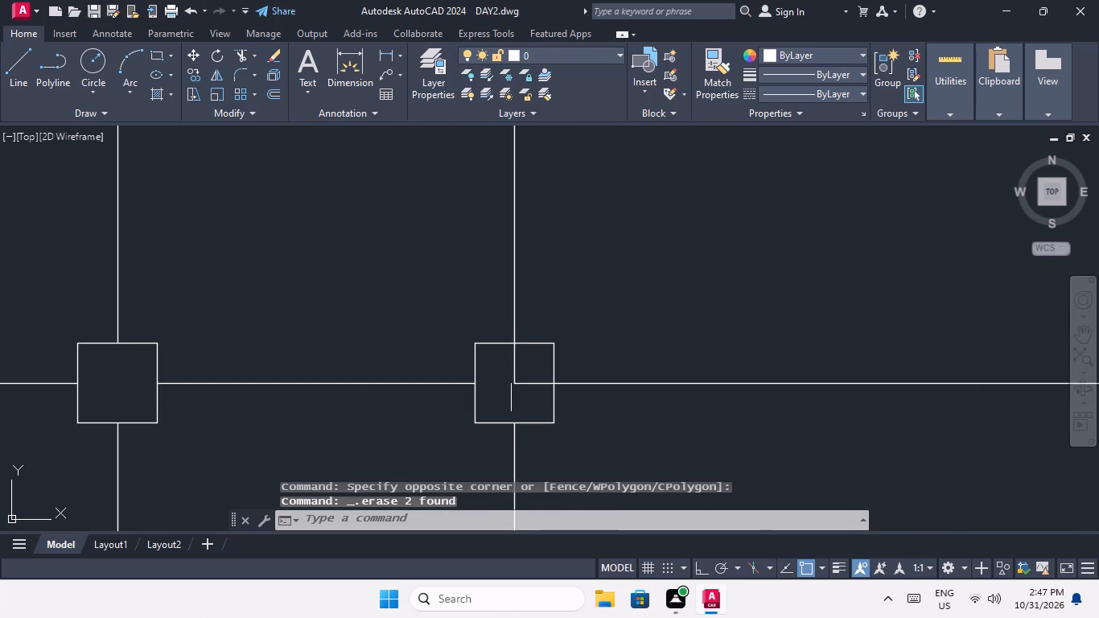
scroll(520, 385, up, 3)
drag(524, 402, 503, 389)
click(459, 336)
key(Delete)
Erase the two leftover line segments inside the fifth square from the left in the ninth grid row.
scroll(459, 336, down, 3)
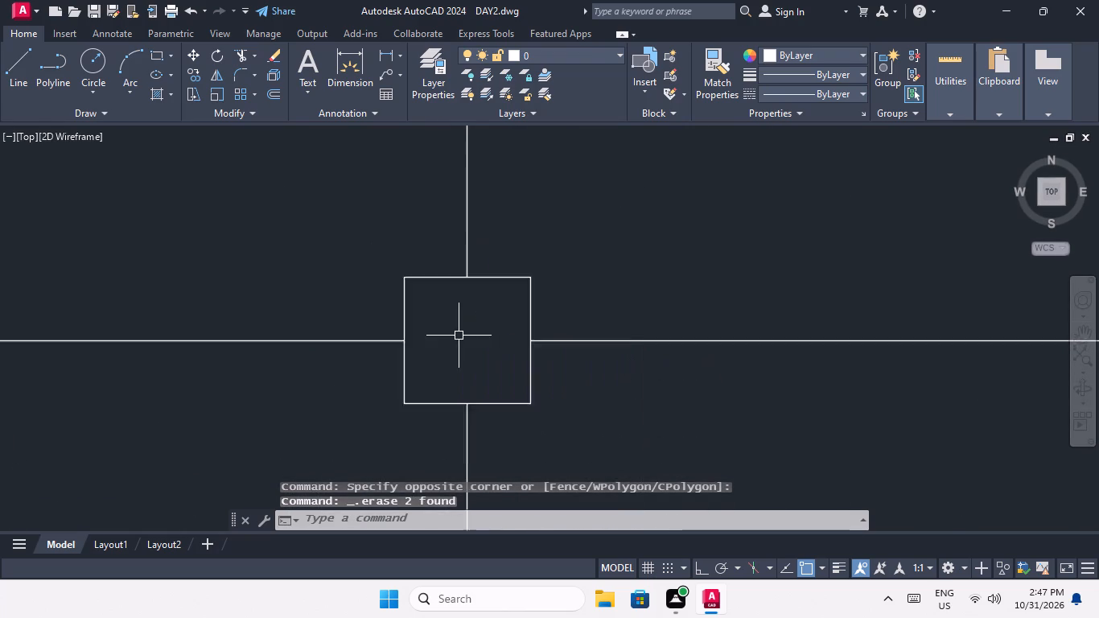
middle_drag(580, 423, 518, 422)
scroll(486, 423, down, 3)
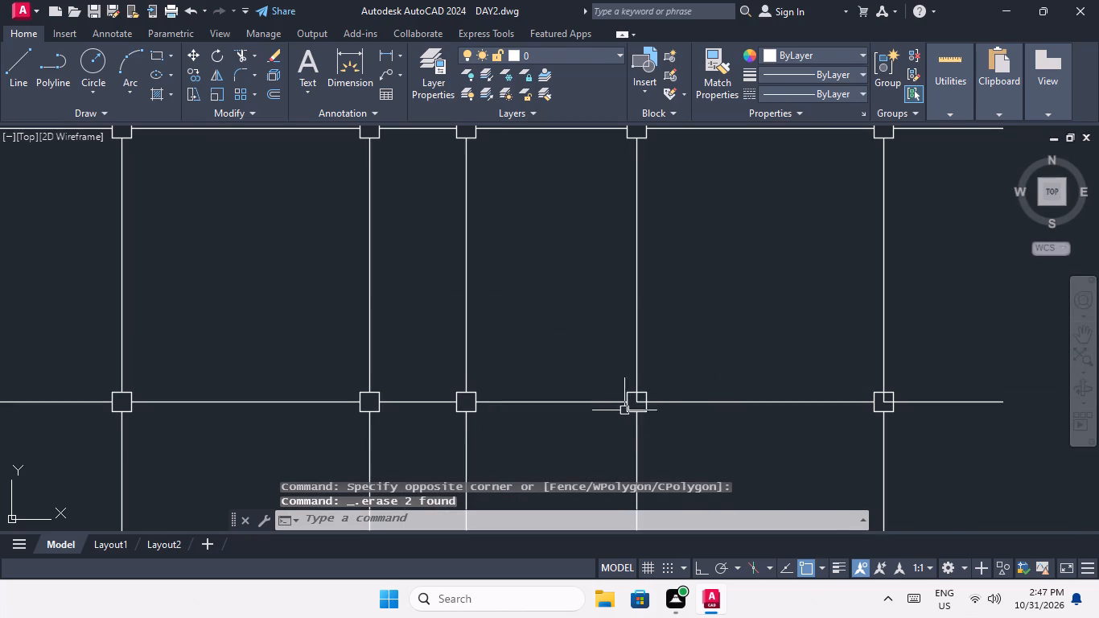
scroll(647, 404, up, 6)
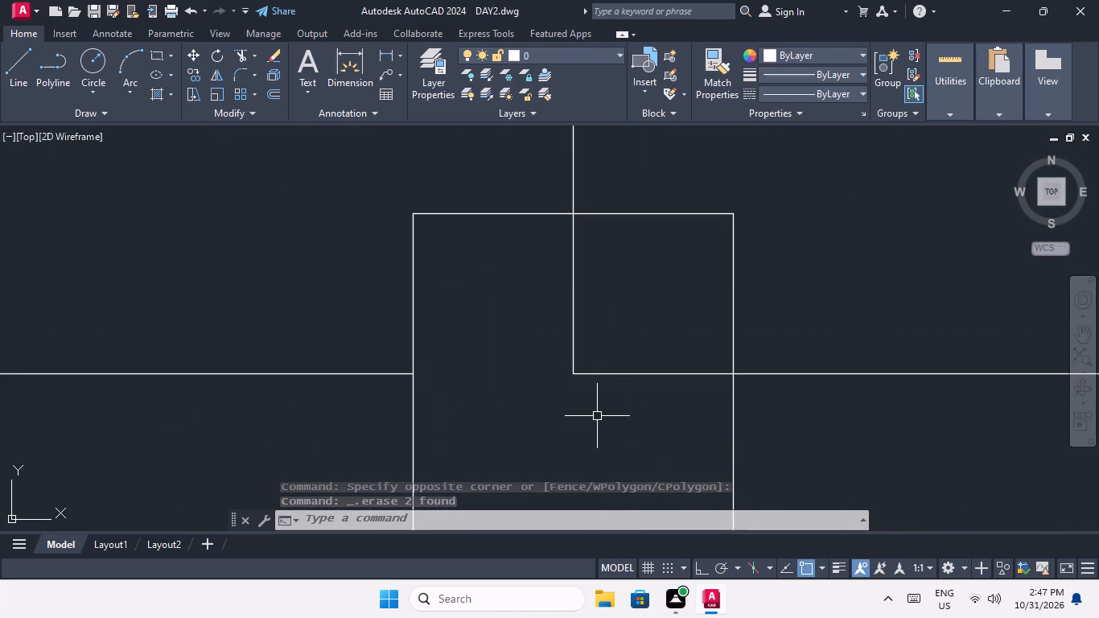
click(597, 416)
click(549, 353)
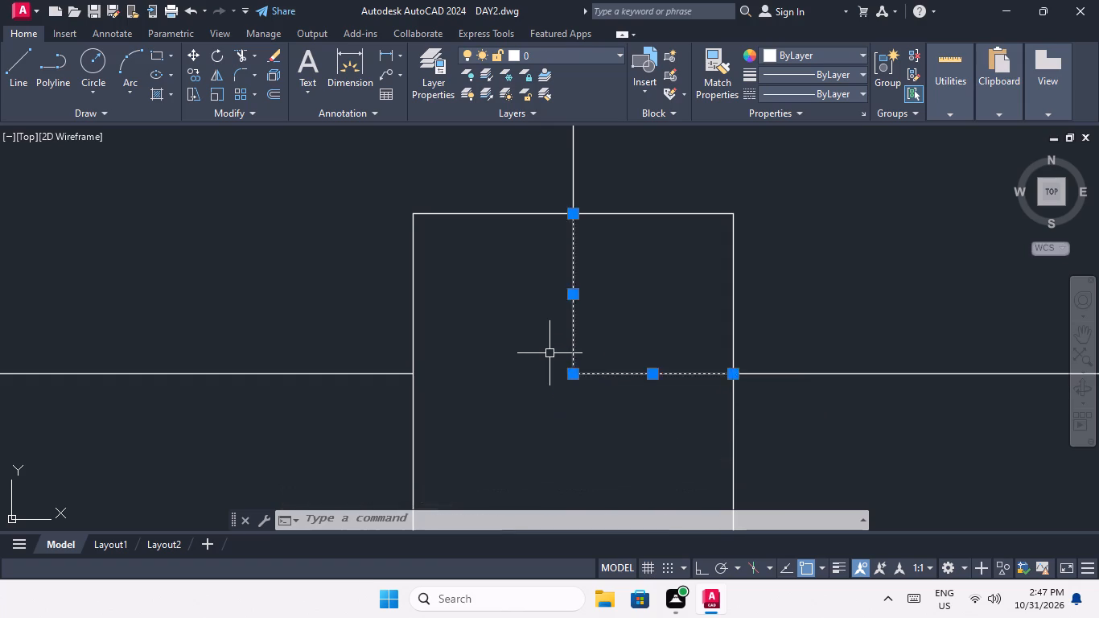
key(Delete)
Erase the two leftover line segments inside the sixth square from the left in the ninth grid row.
scroll(551, 353, down, 5)
middle_drag(673, 406, 575, 413)
scroll(494, 390, down, 2)
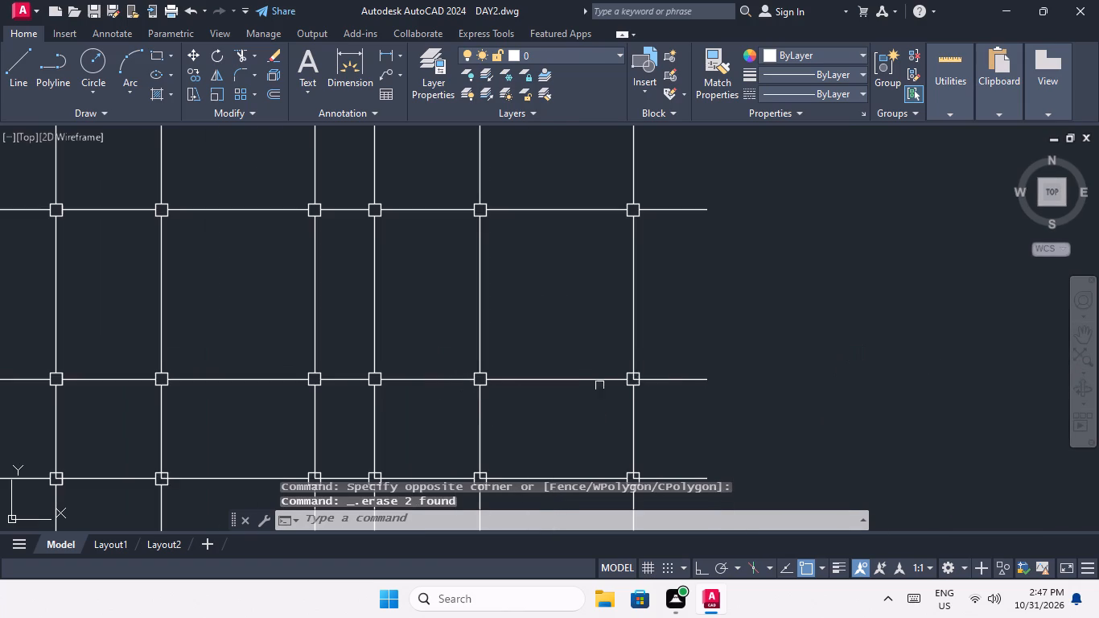
scroll(644, 382, up, 6)
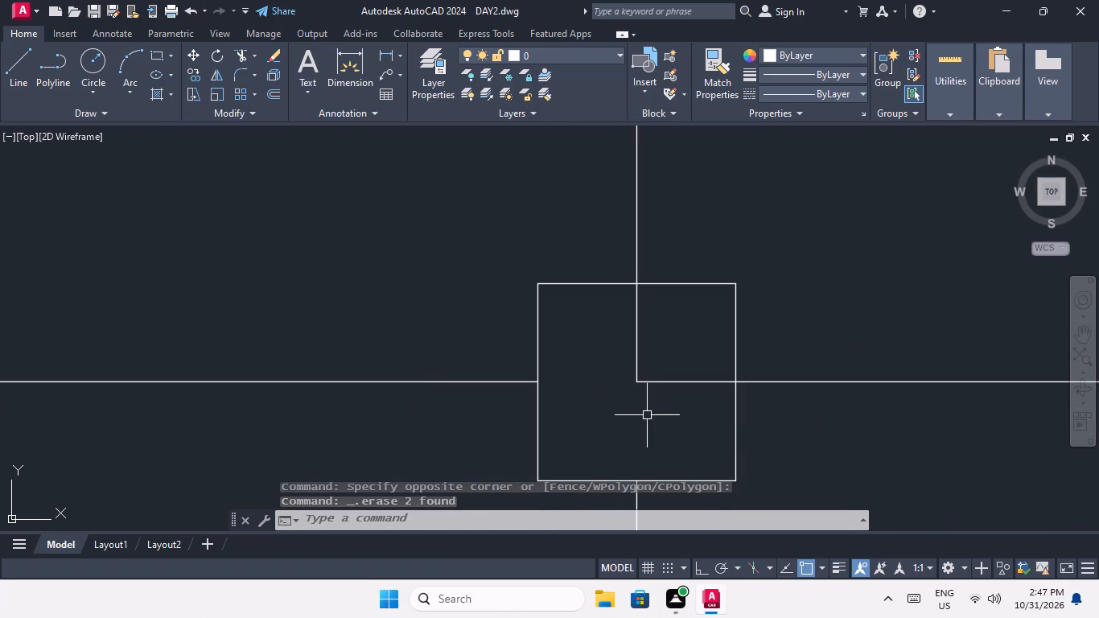
click(648, 414)
click(619, 365)
key(Delete)
Erase the two leftover line segments inside the first square from the left in the bottom (tenth) grid row.
scroll(619, 365, down, 5)
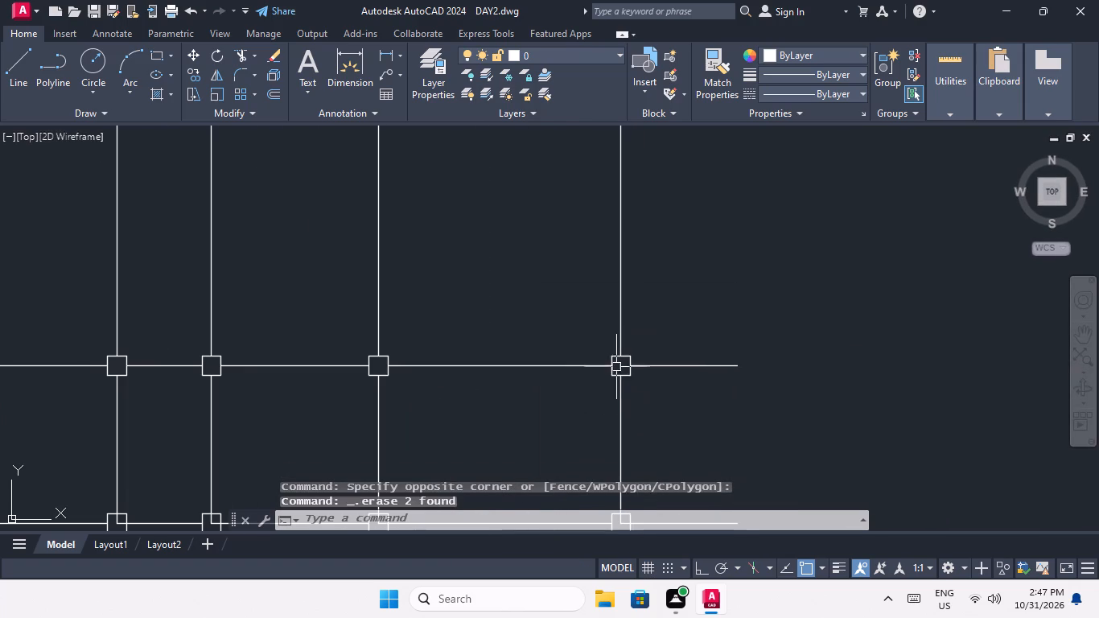
middle_drag(587, 391, 613, 328)
scroll(615, 332, down, 3)
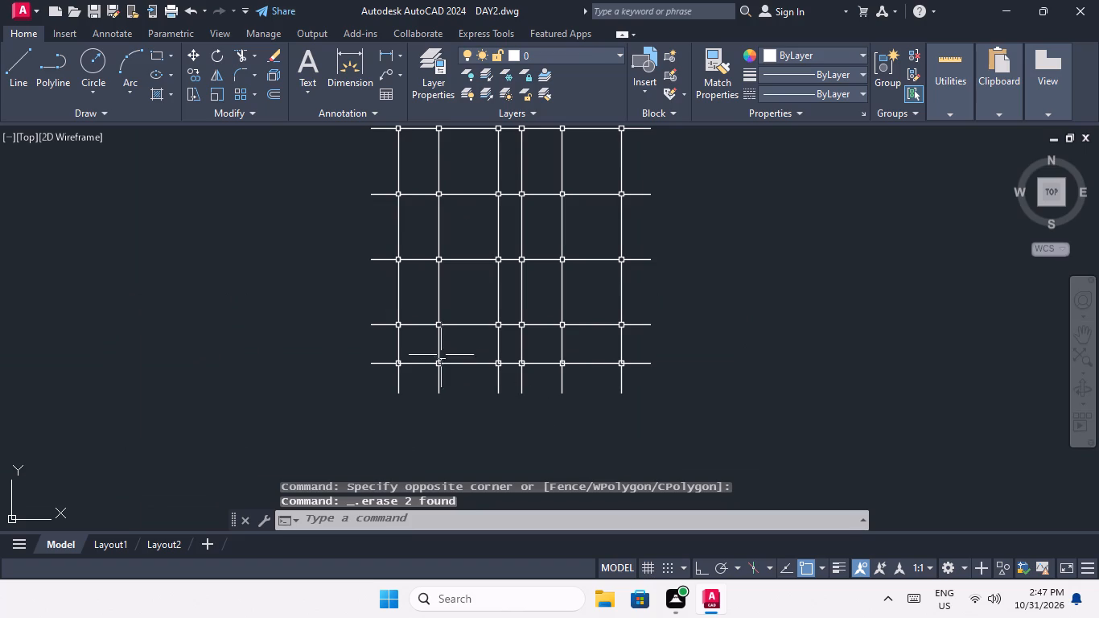
scroll(395, 322, up, 3)
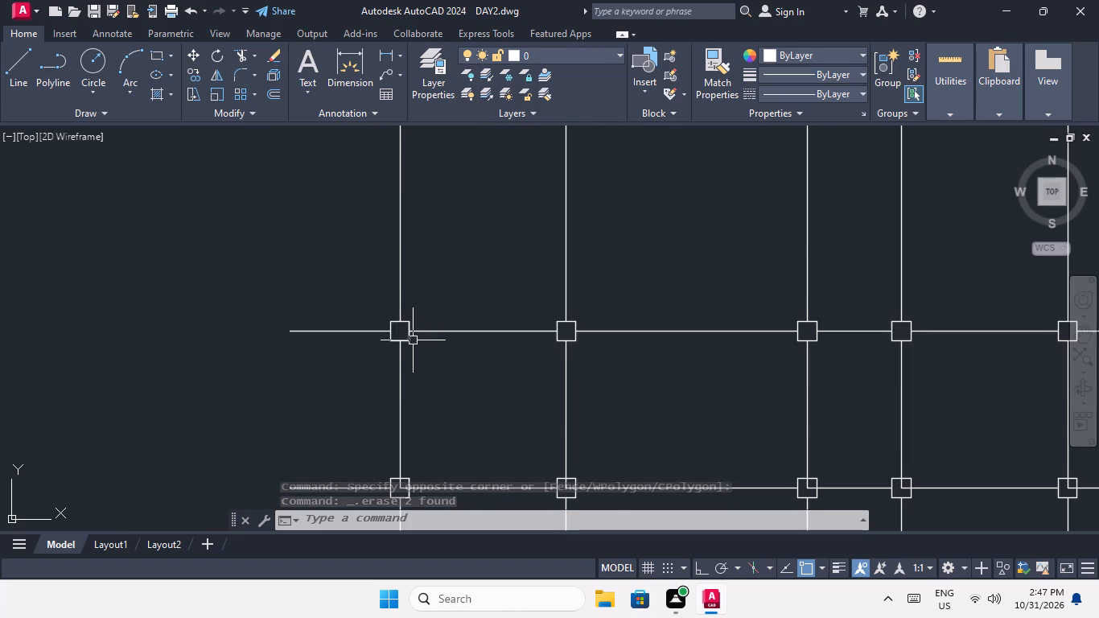
scroll(414, 315, down, 2)
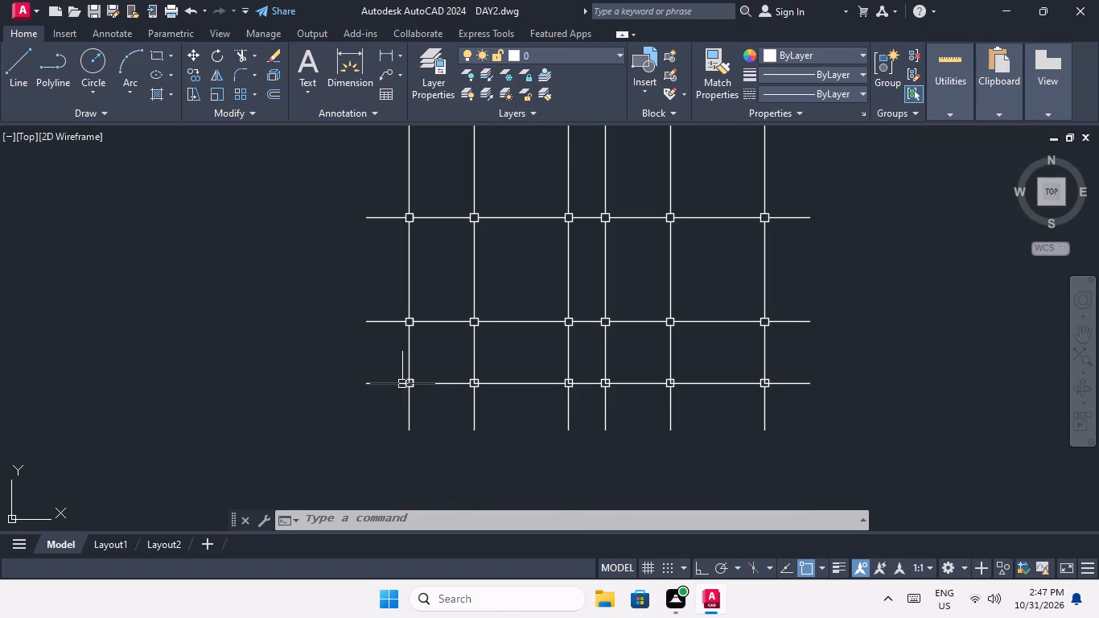
scroll(401, 378, up, 6)
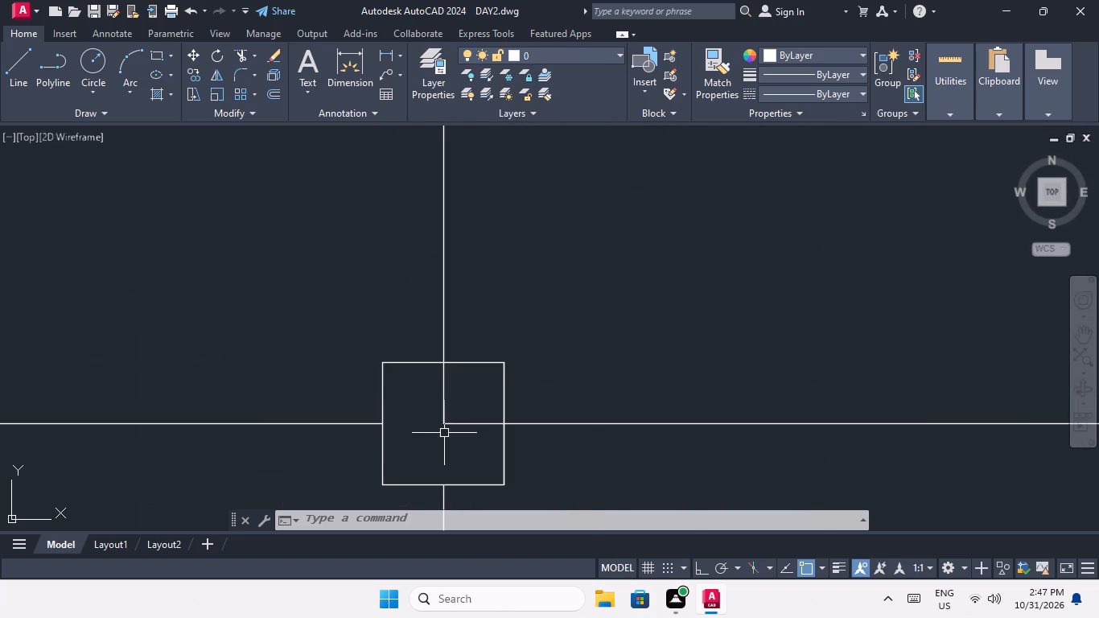
scroll(446, 432, up, 2)
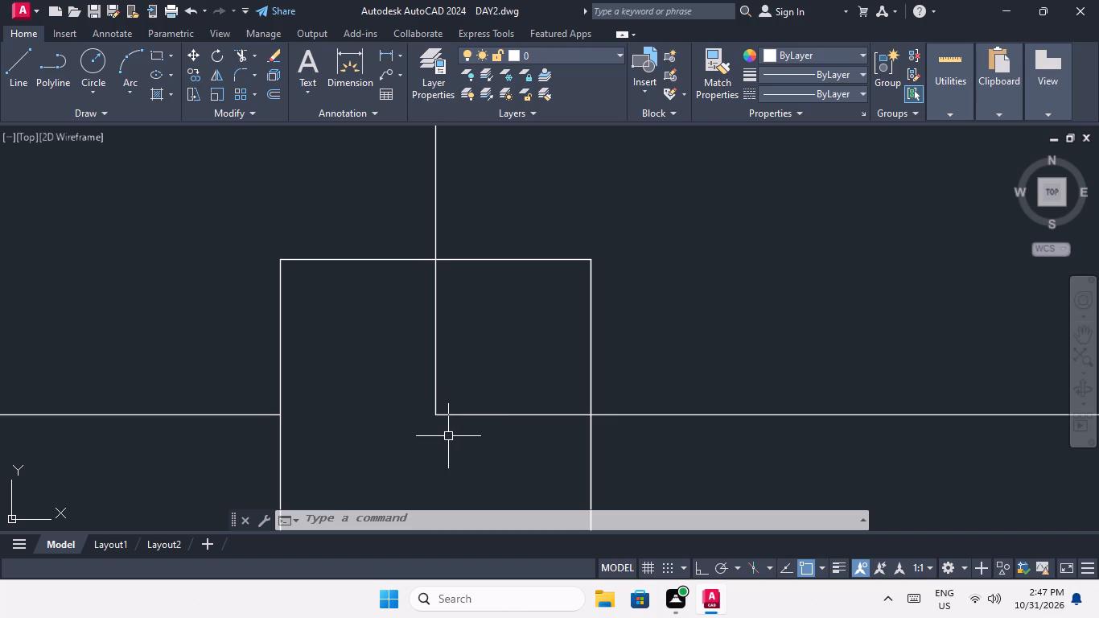
click(448, 436)
click(410, 383)
key(Delete)
Erase the two leftover line segments inside the second square from the left in the bottom grid row.
scroll(412, 369, down, 4)
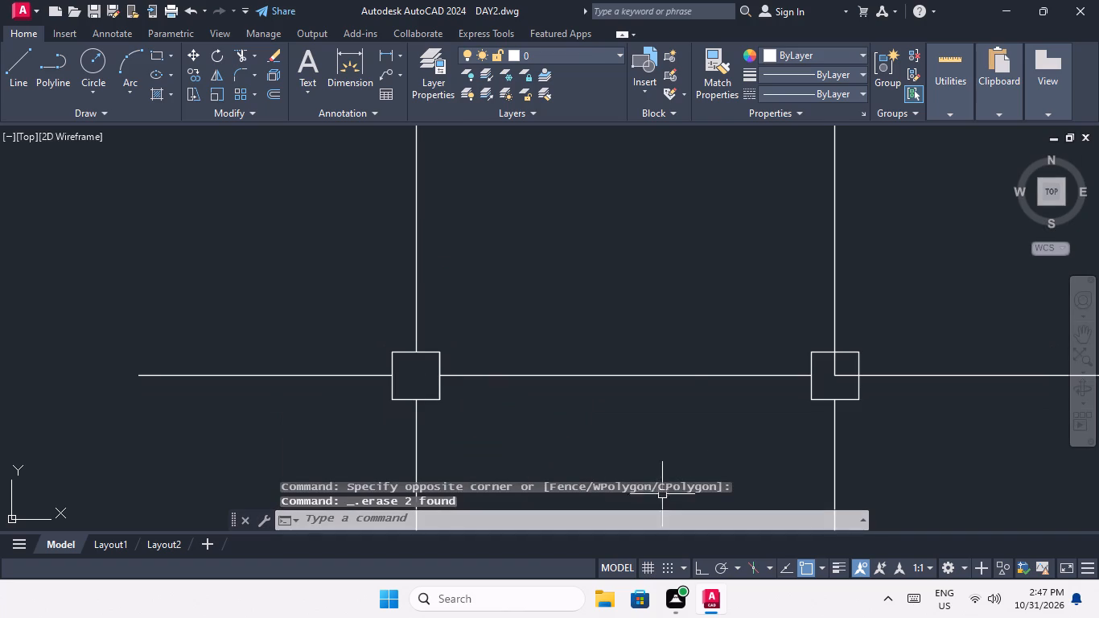
middle_drag(660, 450, 373, 441)
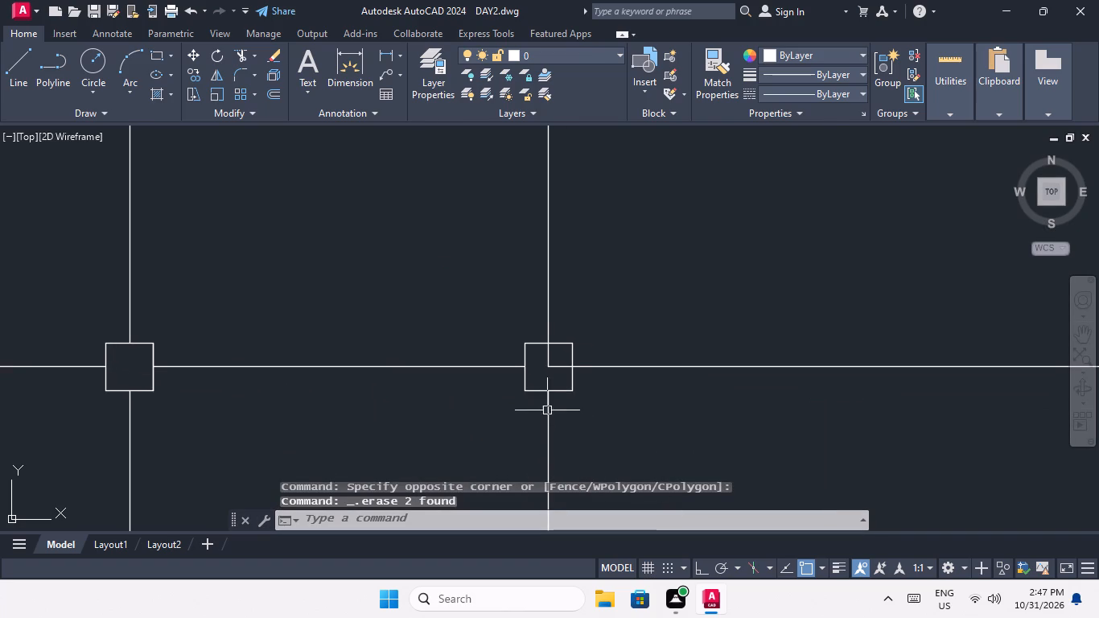
scroll(548, 362, up, 3)
click(565, 416)
click(538, 381)
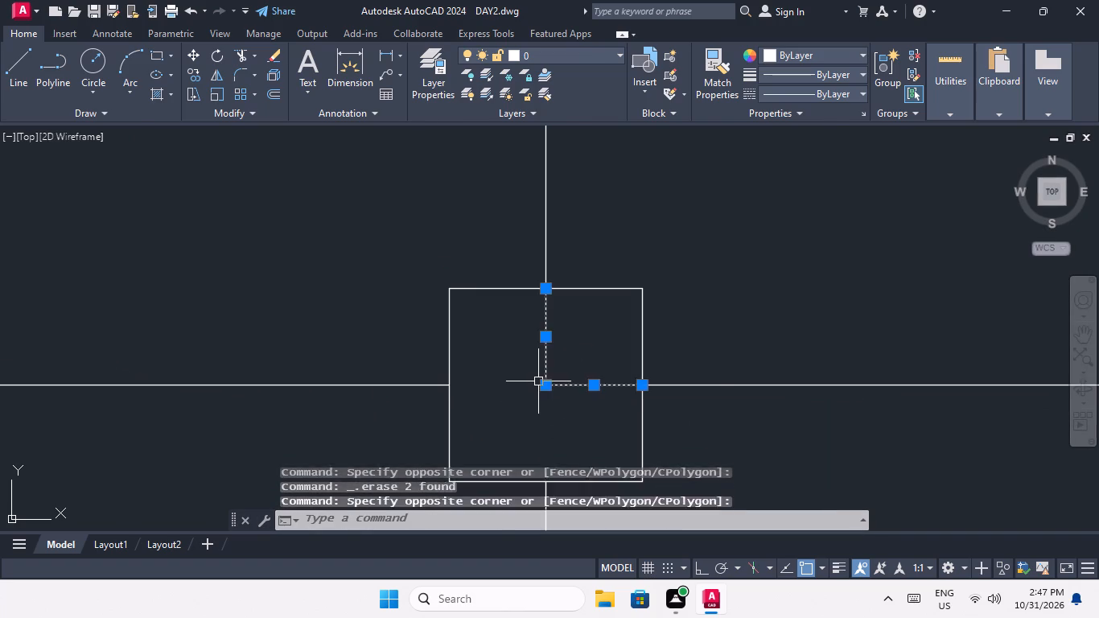
key(Delete)
Erase the two leftover line segments inside the third square from the left in the bottom grid row.
scroll(538, 394, down, 4)
middle_drag(568, 433, 397, 453)
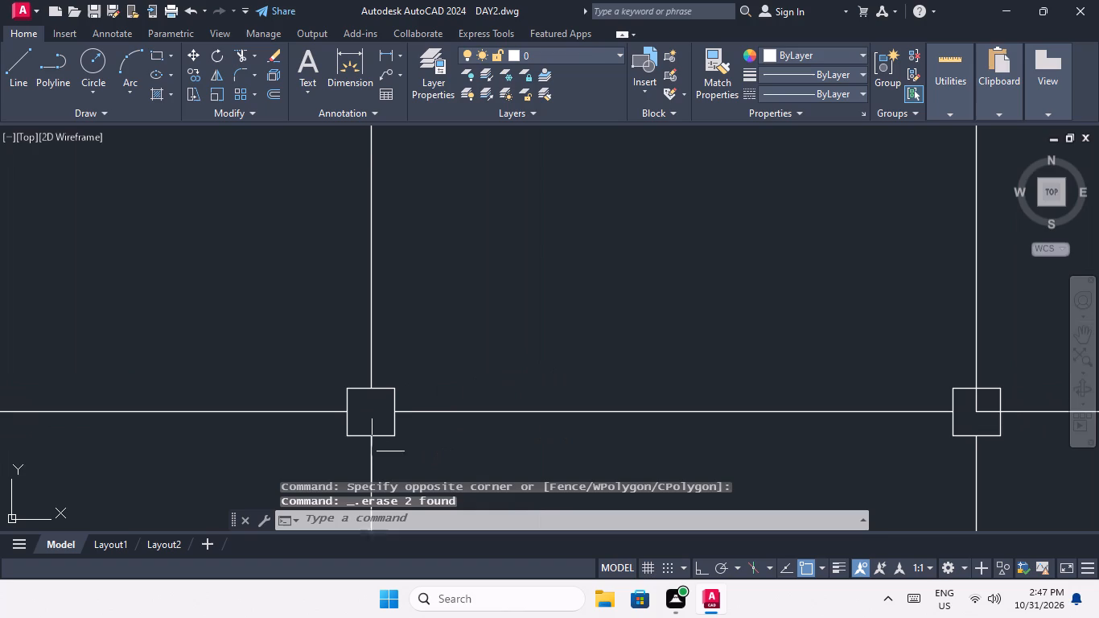
scroll(410, 428, down, 2)
middle_drag(625, 476, 450, 422)
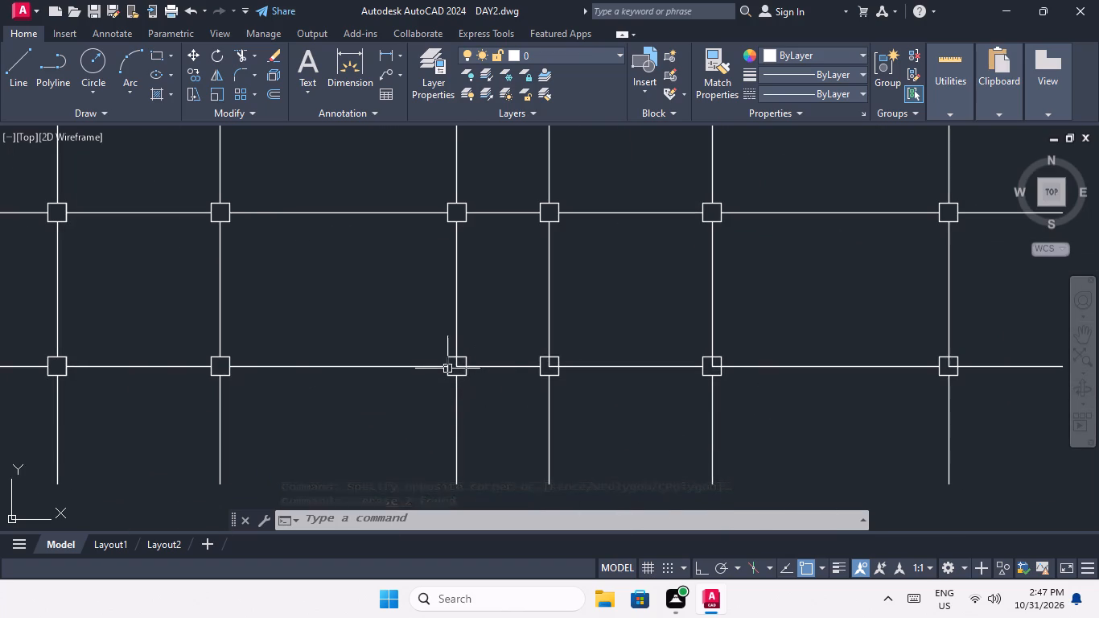
scroll(454, 367, up, 5)
click(492, 401)
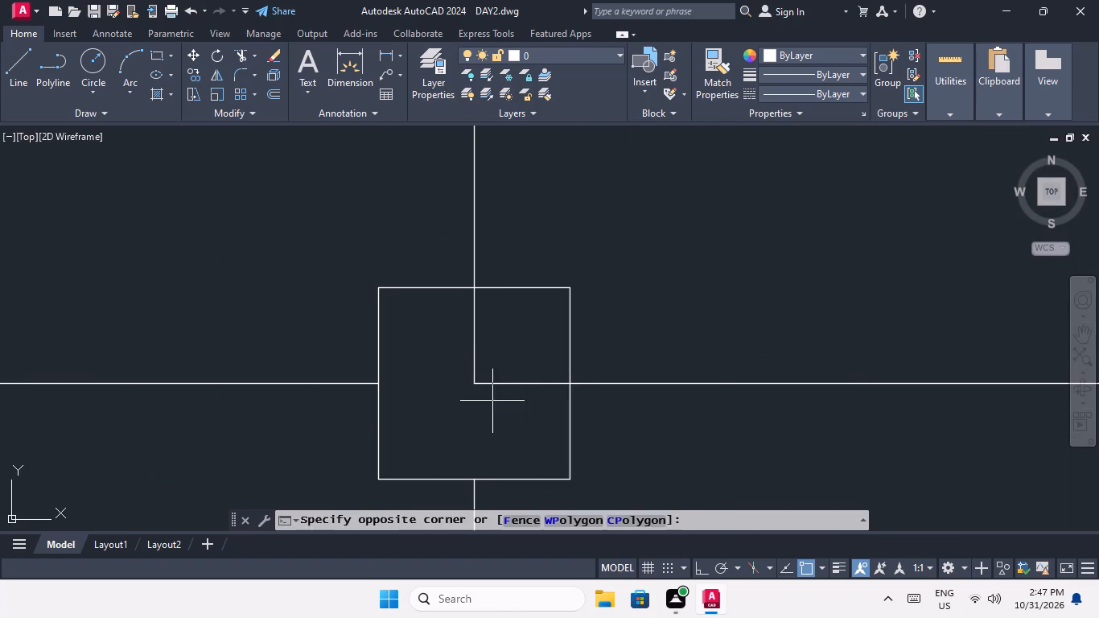
click(463, 364)
key(Delete)
Erase the two leftover line segments inside the fourth square from the left in the bottom grid row.
scroll(463, 364, down, 3)
scroll(548, 418, down, 1)
middle_drag(549, 417, 434, 439)
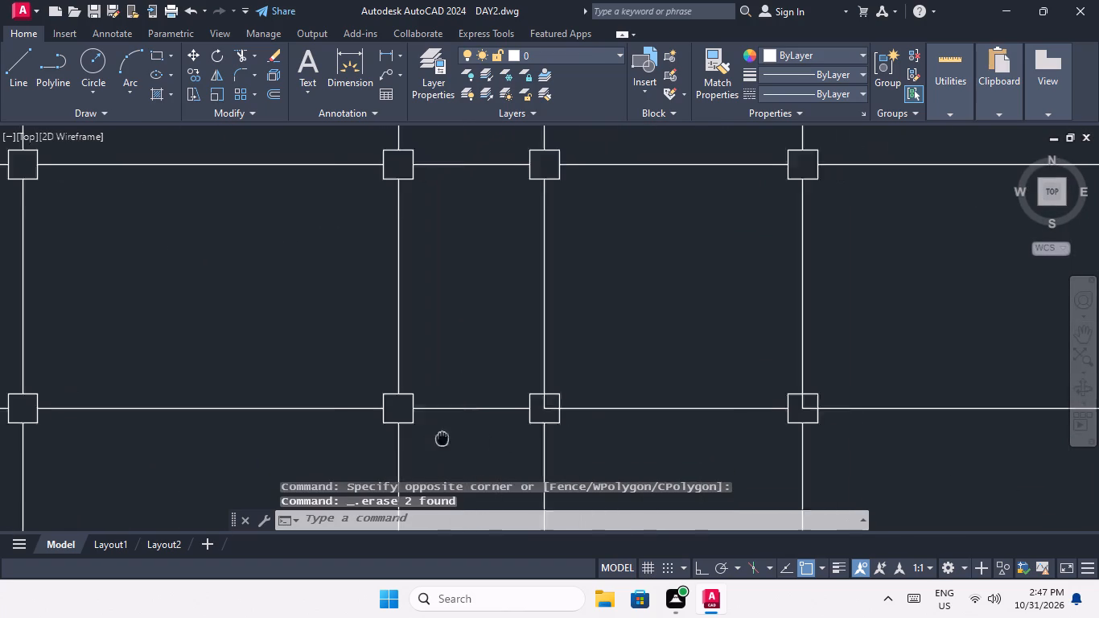
middle_drag(434, 439, 400, 440)
scroll(506, 416, up, 4)
click(456, 406)
click(402, 349)
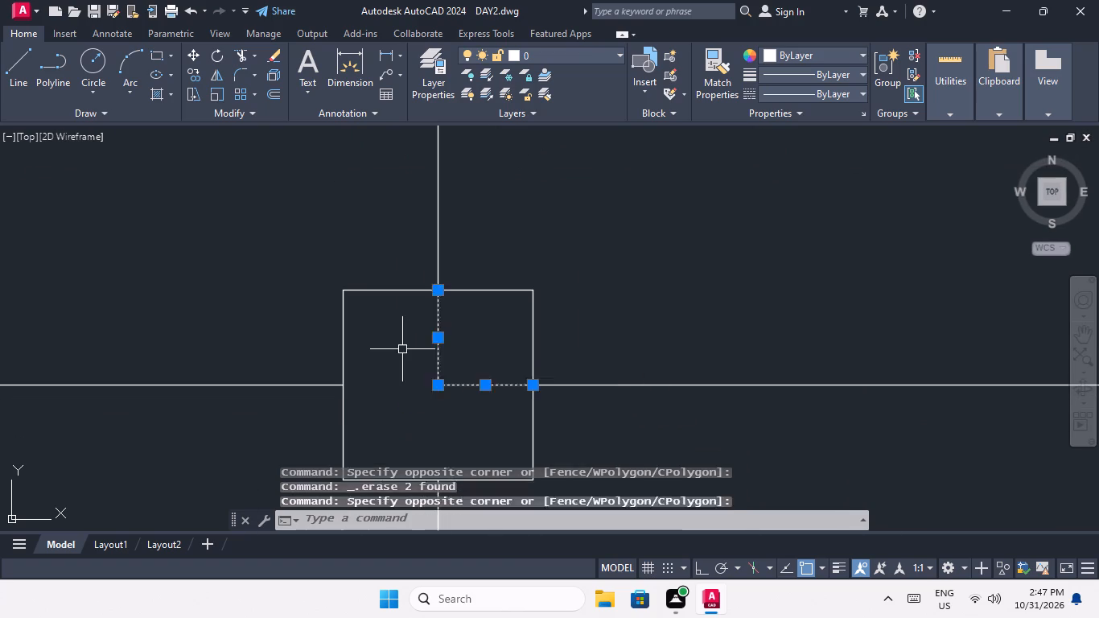
key(Delete)
Erase the two leftover line segments inside the fifth square from the left in the bottom grid row.
scroll(414, 362, down, 4)
middle_drag(510, 389, 300, 397)
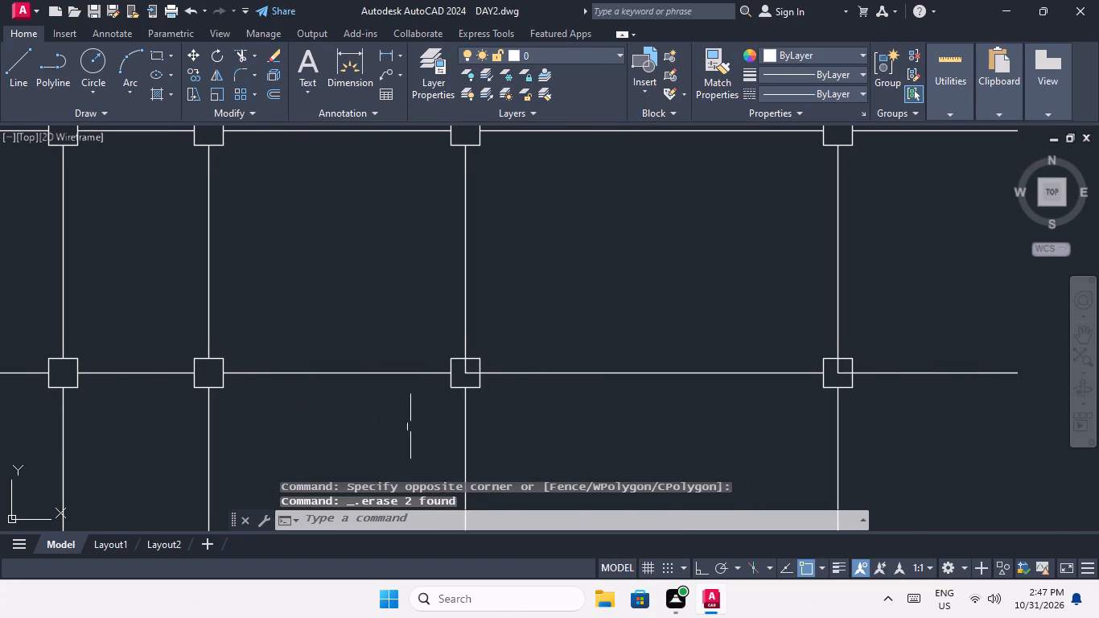
scroll(461, 383, up, 4)
click(475, 372)
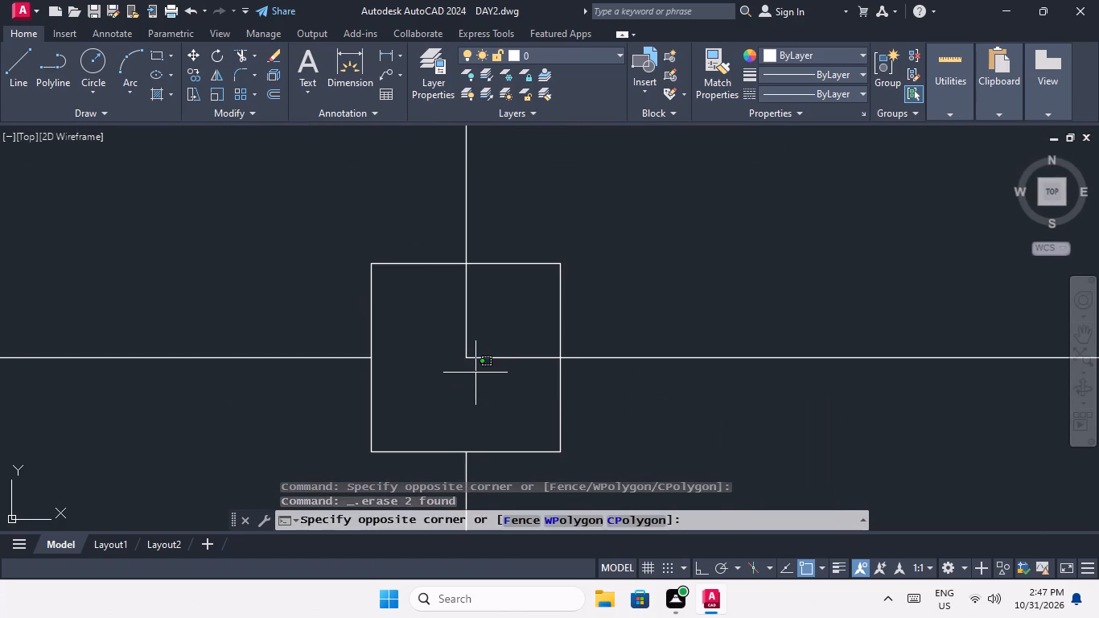
click(461, 348)
key(Delete)
Erase the two leftover line segments inside the sixth square from the left in the bottom grid row.
scroll(461, 350, down, 4)
middle_drag(504, 414, 302, 447)
scroll(363, 436, down, 2)
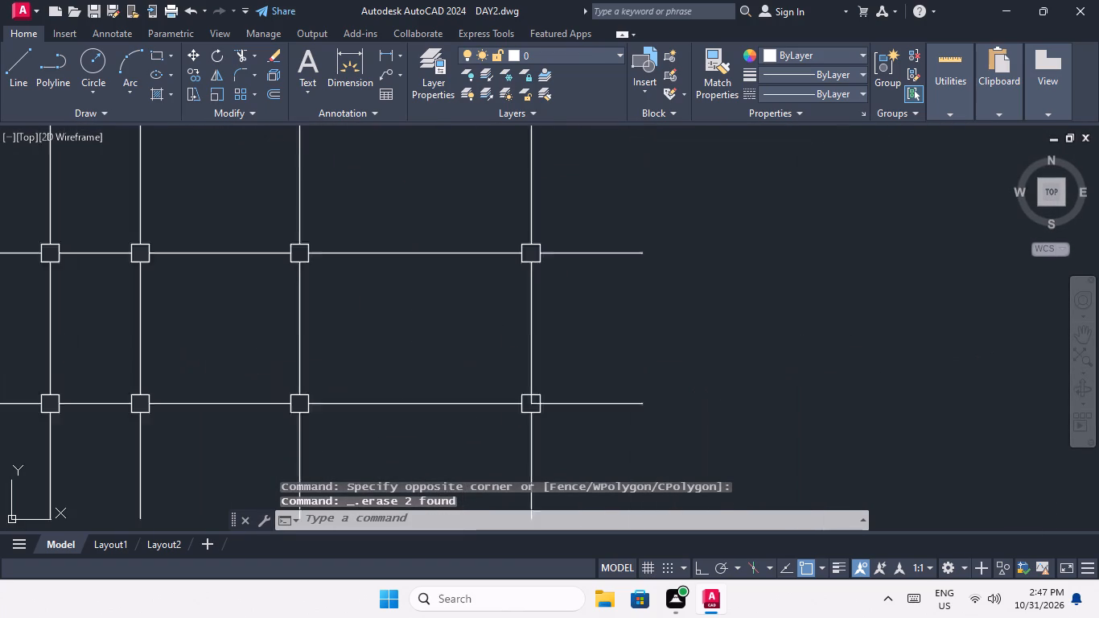
scroll(462, 422, up, 6)
drag(489, 408, 480, 393)
click(459, 367)
key(Delete)
scroll(462, 375, down, 5)
Check the grid squares from the bottom row up to the top row for leftover segments.
middle_click(463, 381)
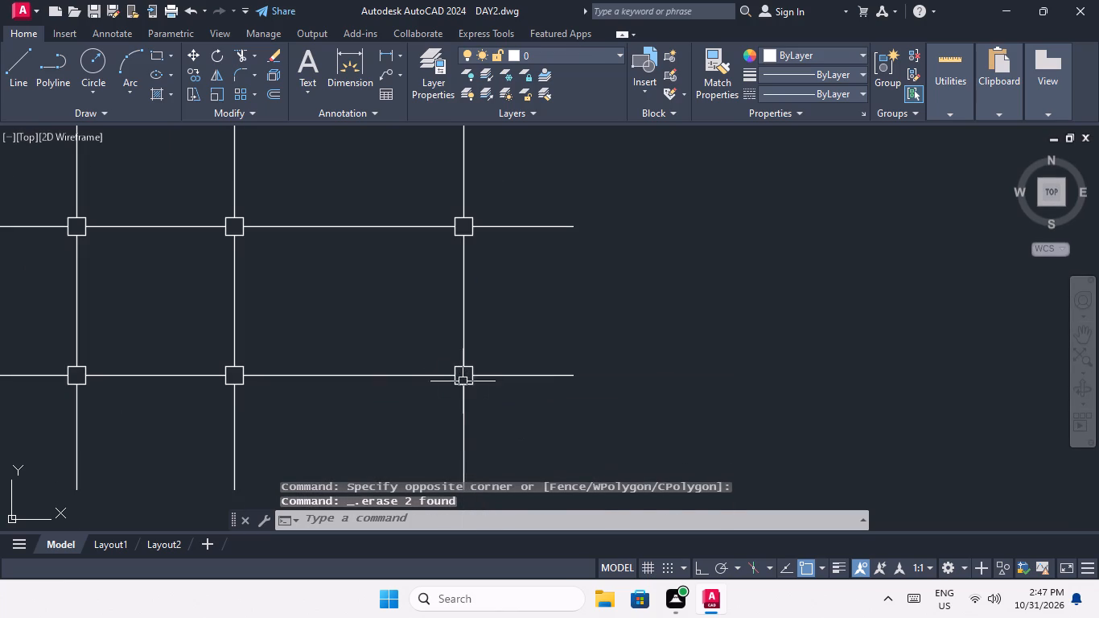
scroll(451, 363, down, 4)
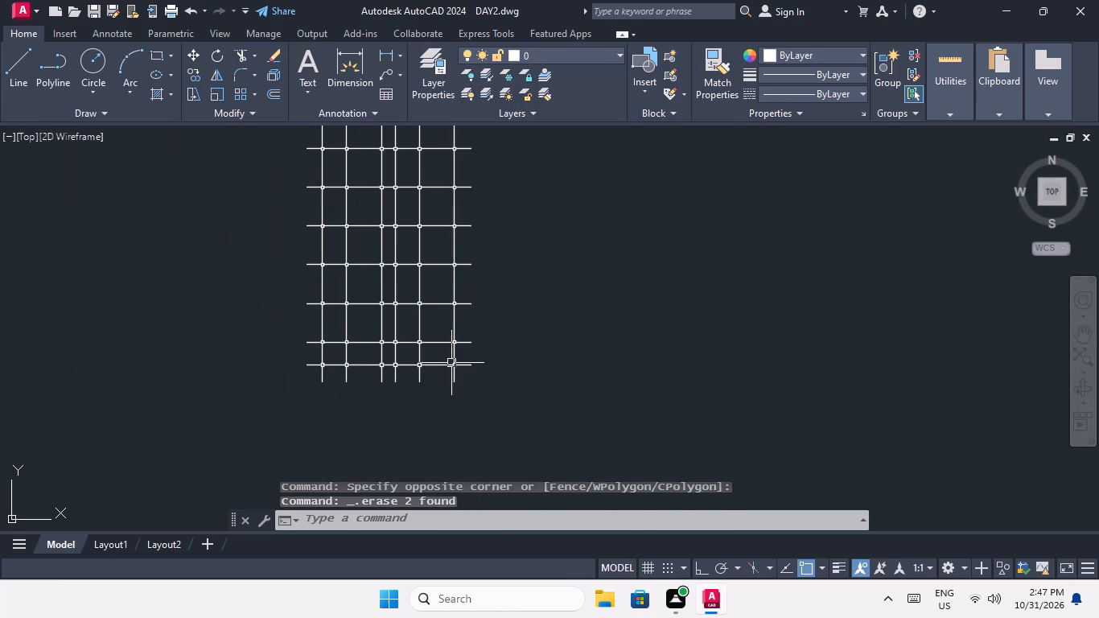
scroll(445, 338, down, 2)
middle_drag(452, 393, 456, 447)
scroll(442, 346, up, 5)
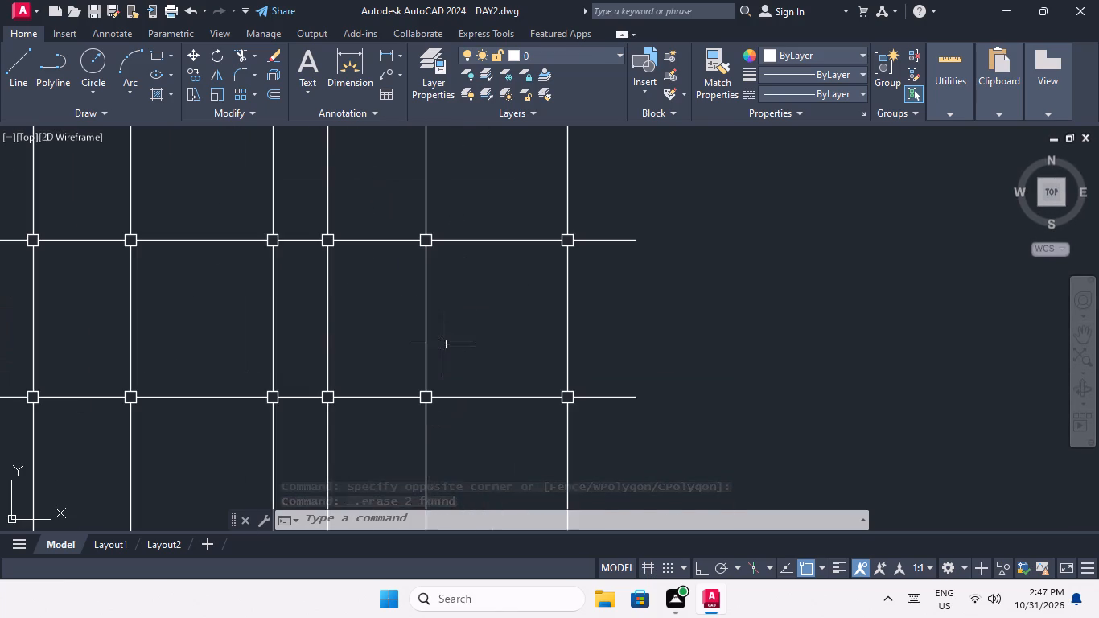
middle_drag(430, 321, 446, 473)
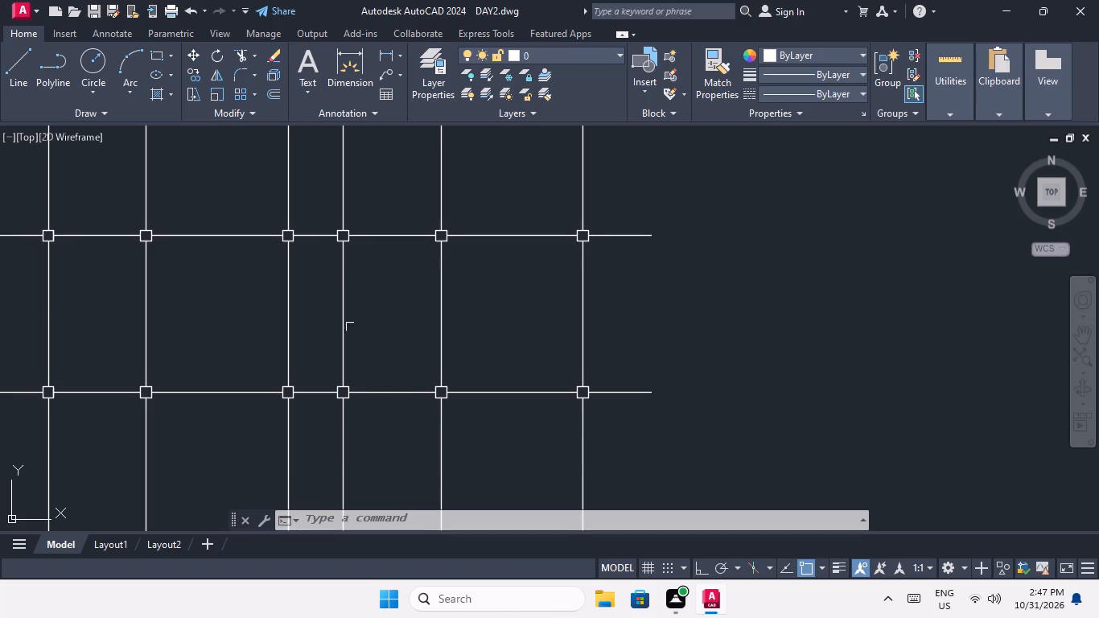
scroll(352, 315, down, 1)
middle_drag(358, 334, 366, 451)
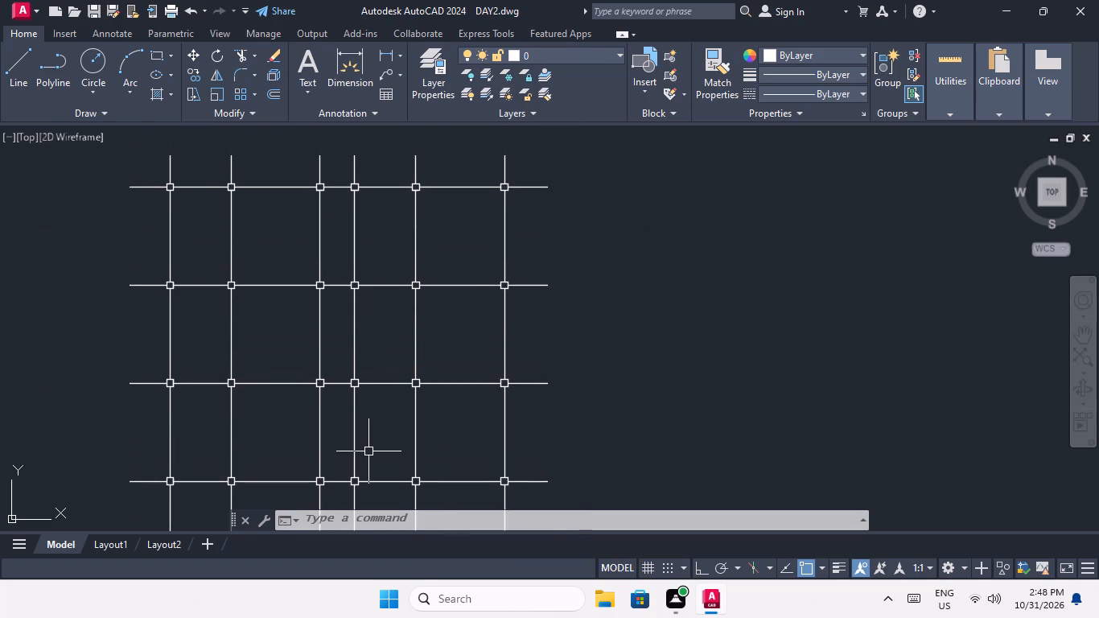
key(Escape)
key(Escape)
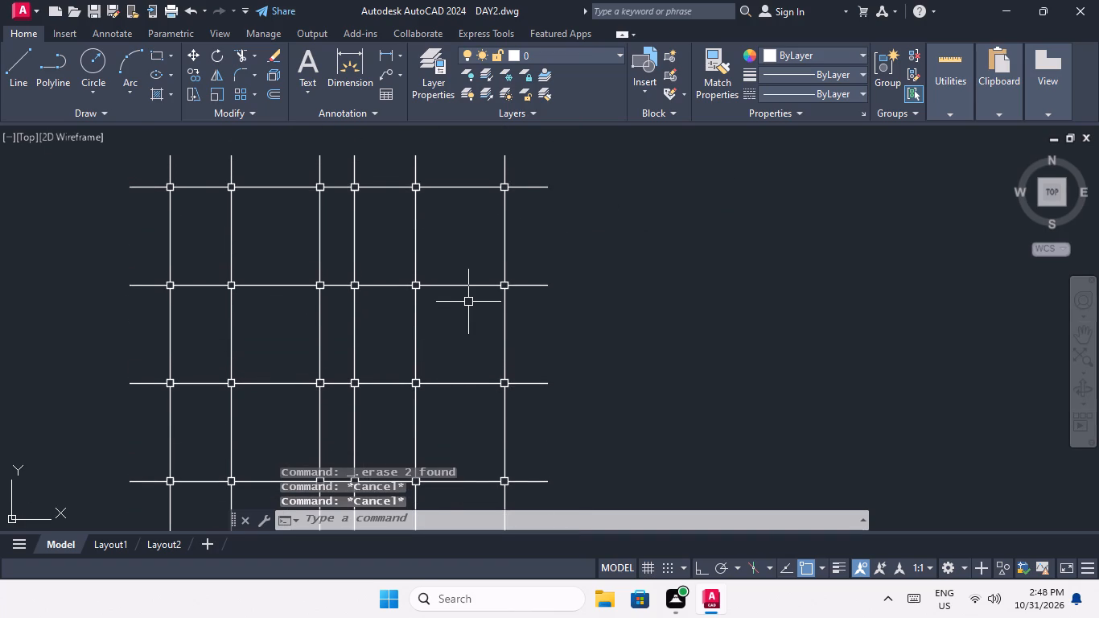
Offset the top row's grid line between the first and second squares by 4.5" to both sides.
key(o)
key(Return)
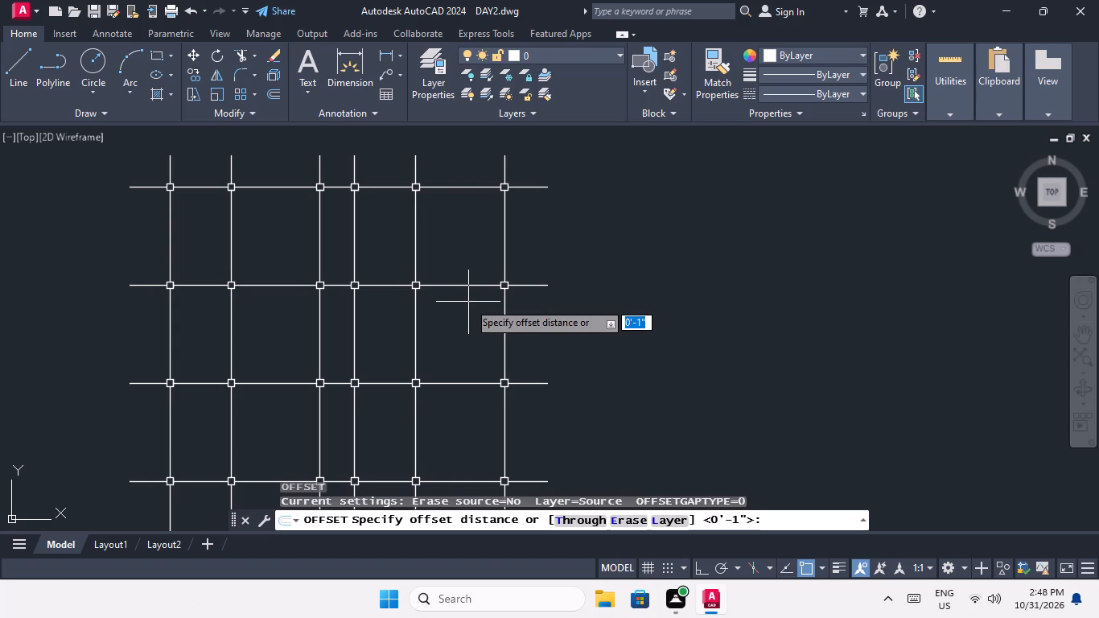
text(4.5)
key(shift+quotedbl)
key(Return)
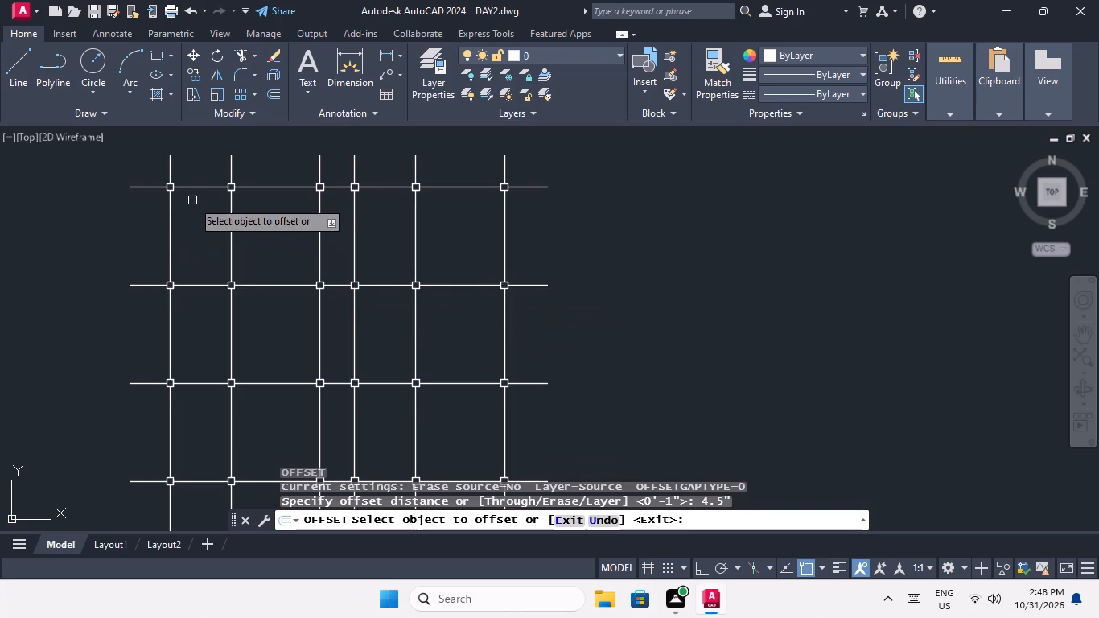
scroll(192, 194, up, 2)
click(202, 176)
click(202, 154)
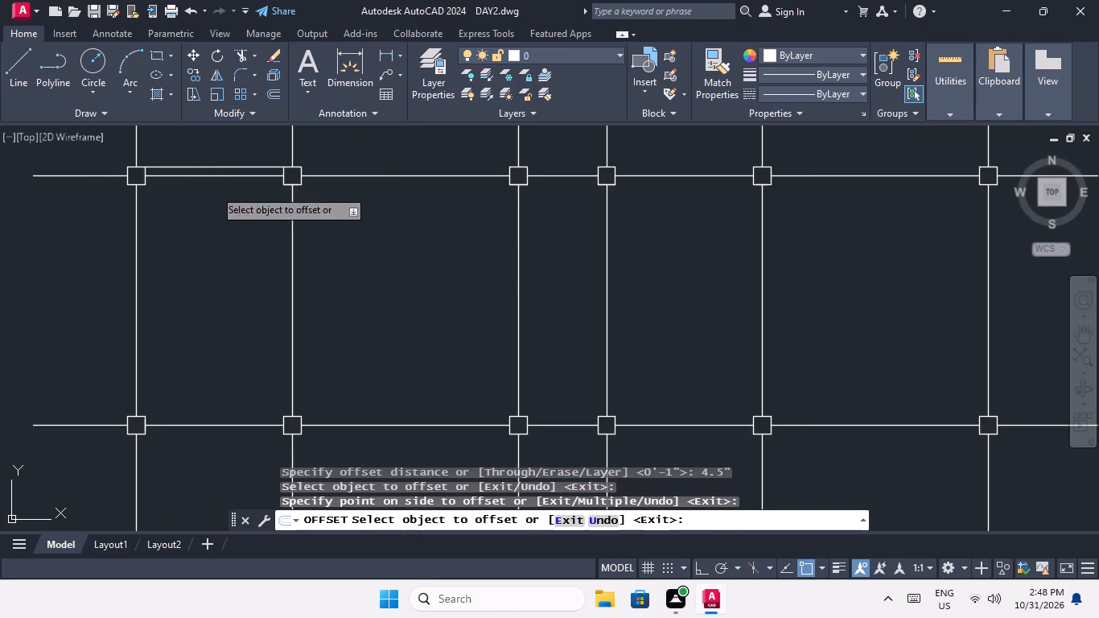
scroll(214, 191, up, 2)
drag(206, 154, 212, 168)
click(215, 190)
Offset the top row's grid line between the second and third squares by 4.5" to both sides.
scroll(217, 190, down, 3)
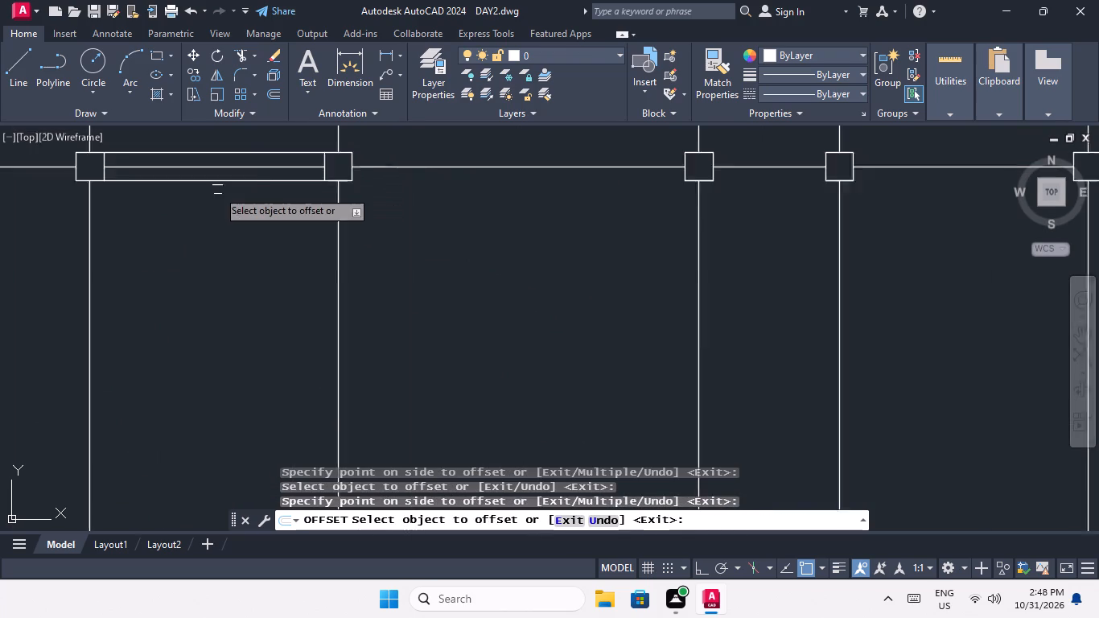
middle_drag(352, 204, 339, 272)
scroll(327, 248, up, 2)
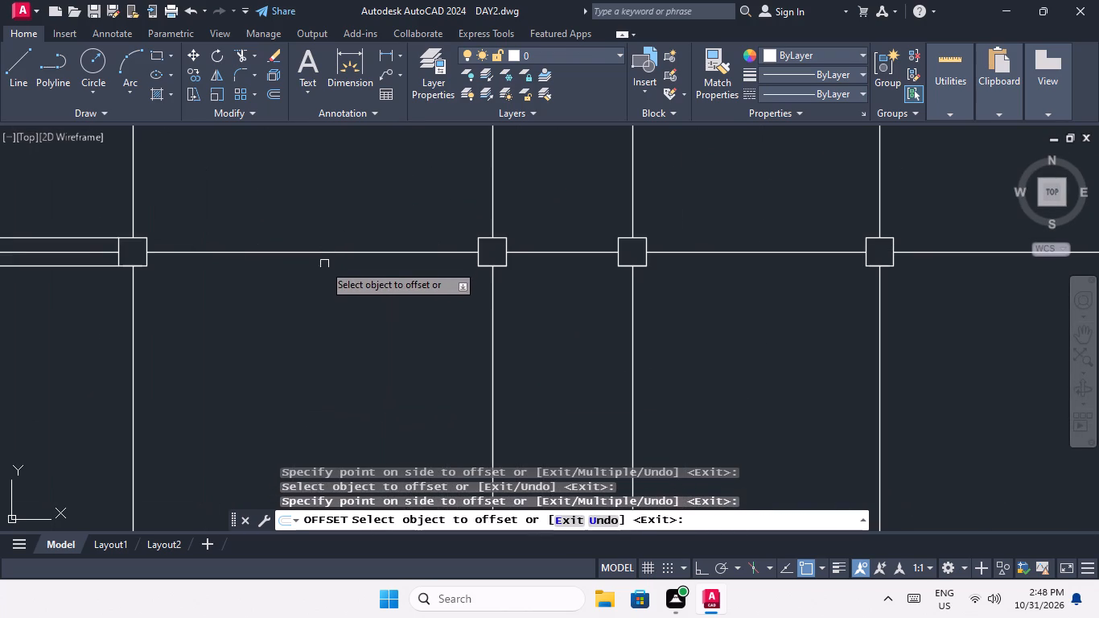
drag(318, 254, 318, 243)
click(315, 206)
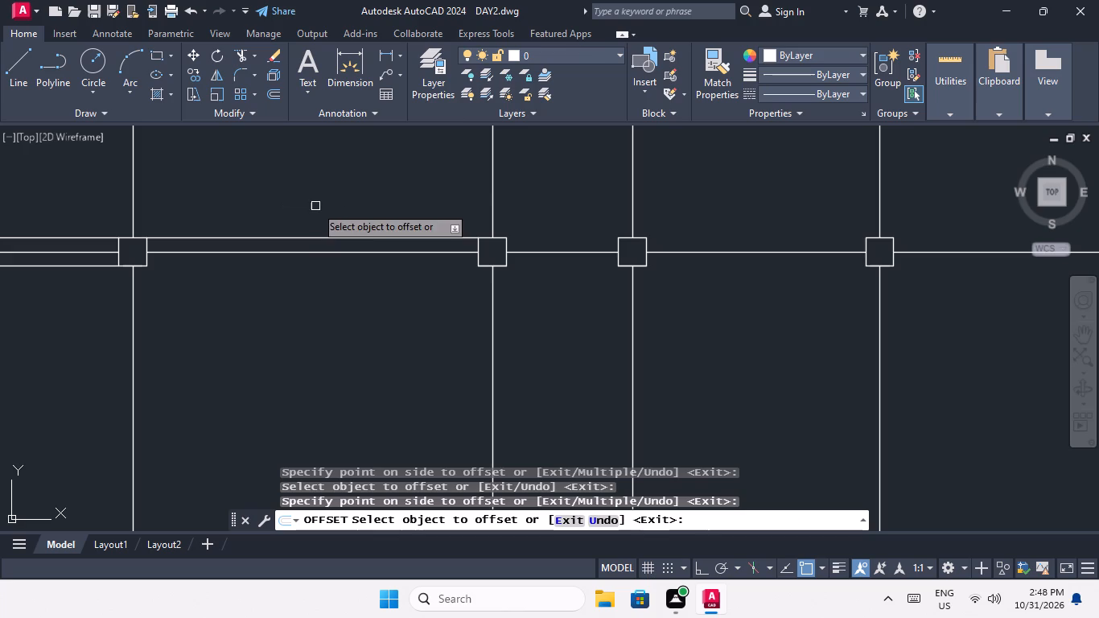
scroll(315, 254, up, 2)
drag(313, 247, 315, 271)
click(321, 282)
Offset the top row's grid line between the third and fourth squares by 4.5" to both sides.
scroll(323, 241, down, 3)
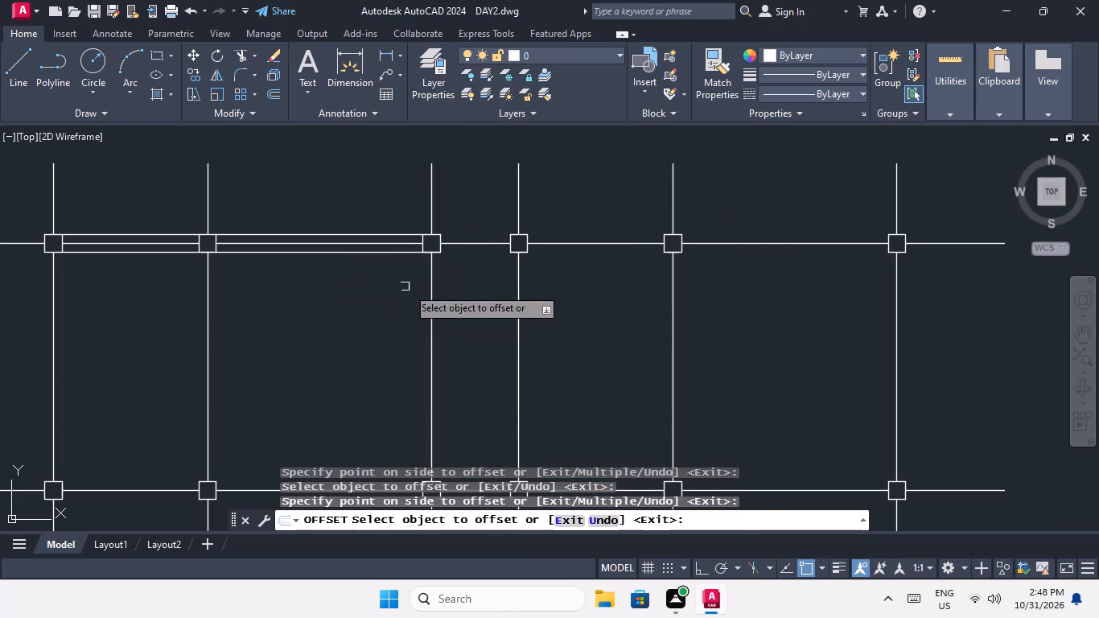
middle_drag(426, 286, 213, 282)
scroll(262, 238, up, 2)
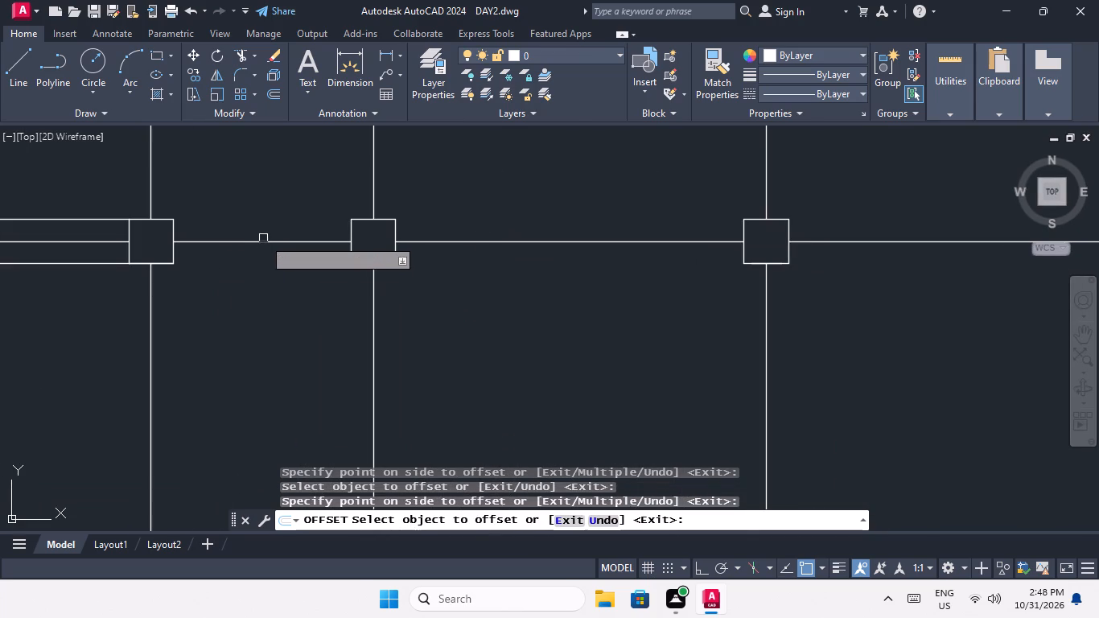
click(263, 240)
click(256, 214)
drag(256, 245, 257, 253)
click(259, 270)
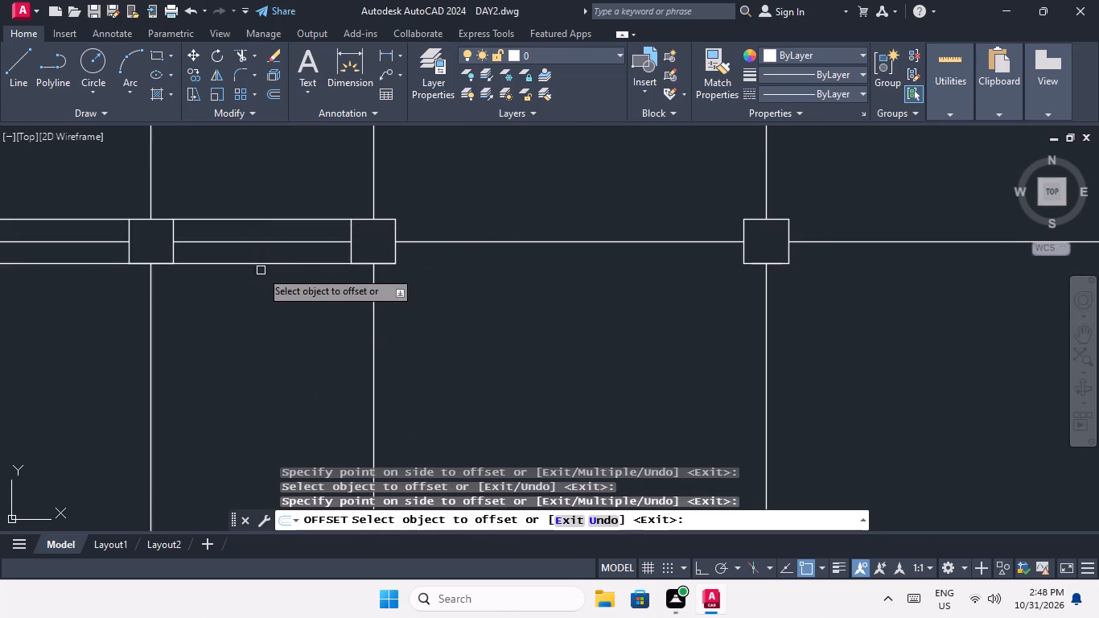
scroll(265, 251, down, 2)
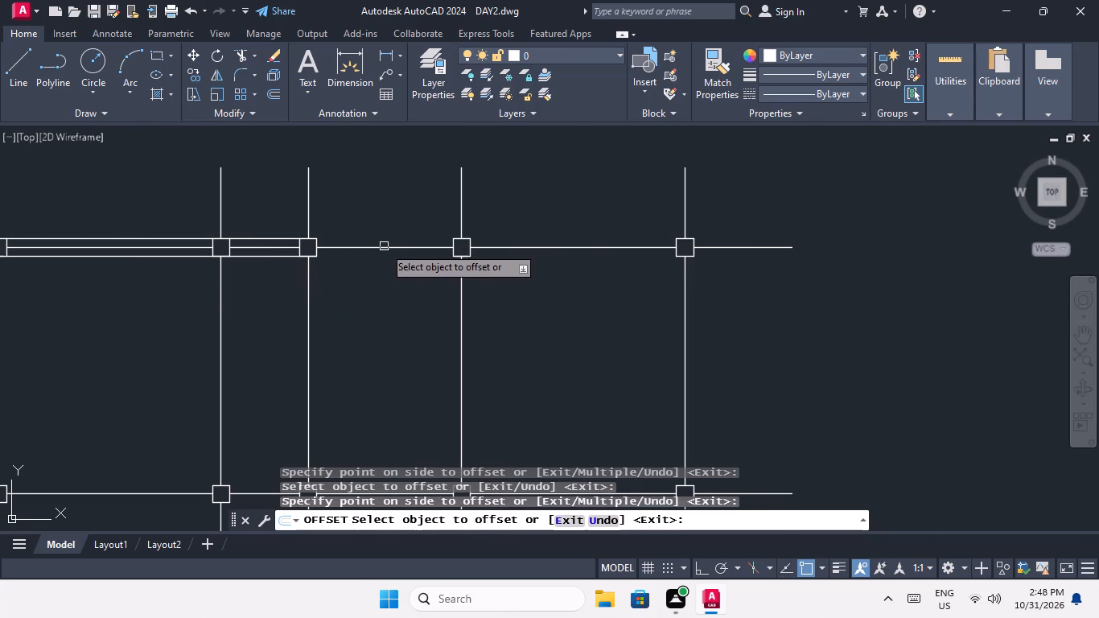
Offset the top row's grid line between the fourth and fifth squares by 4.5" to both sides.
click(384, 246)
click(381, 225)
drag(376, 248, 376, 257)
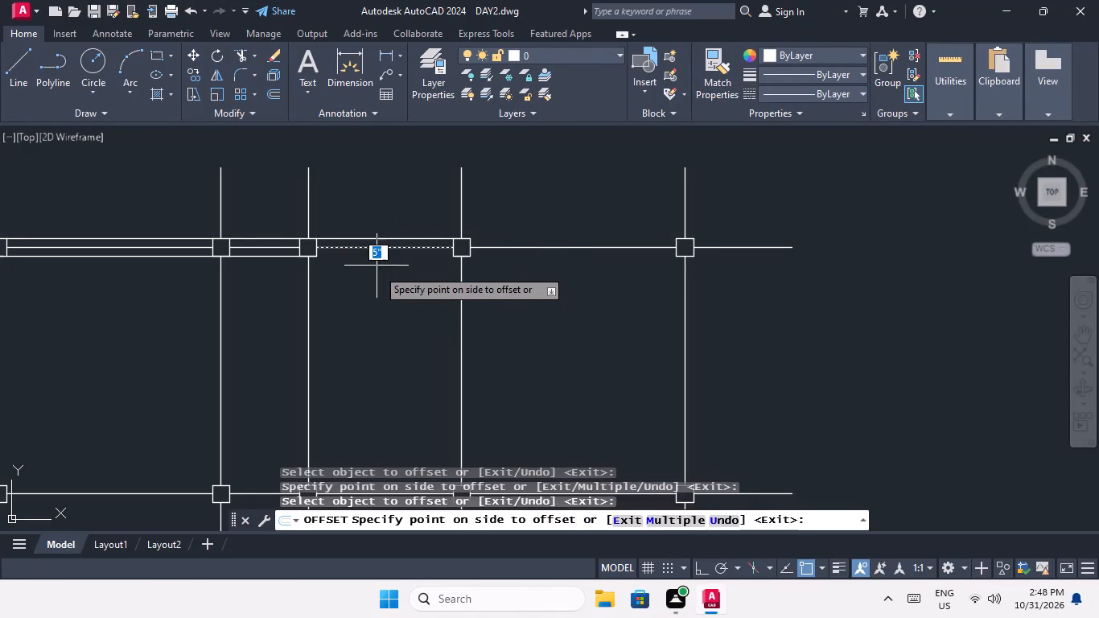
click(380, 277)
Offset the top row's grid line between the fifth and sixth squares by 4.5" to both sides.
scroll(381, 249, down, 2)
scroll(447, 257, up, 2)
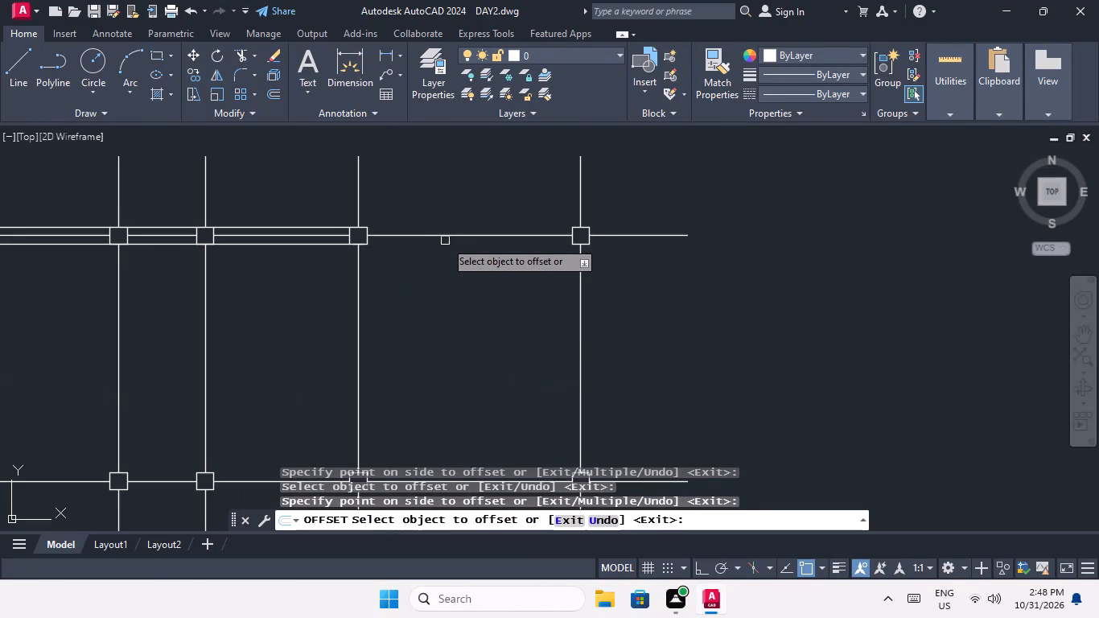
click(443, 235)
click(433, 188)
scroll(439, 235, up, 3)
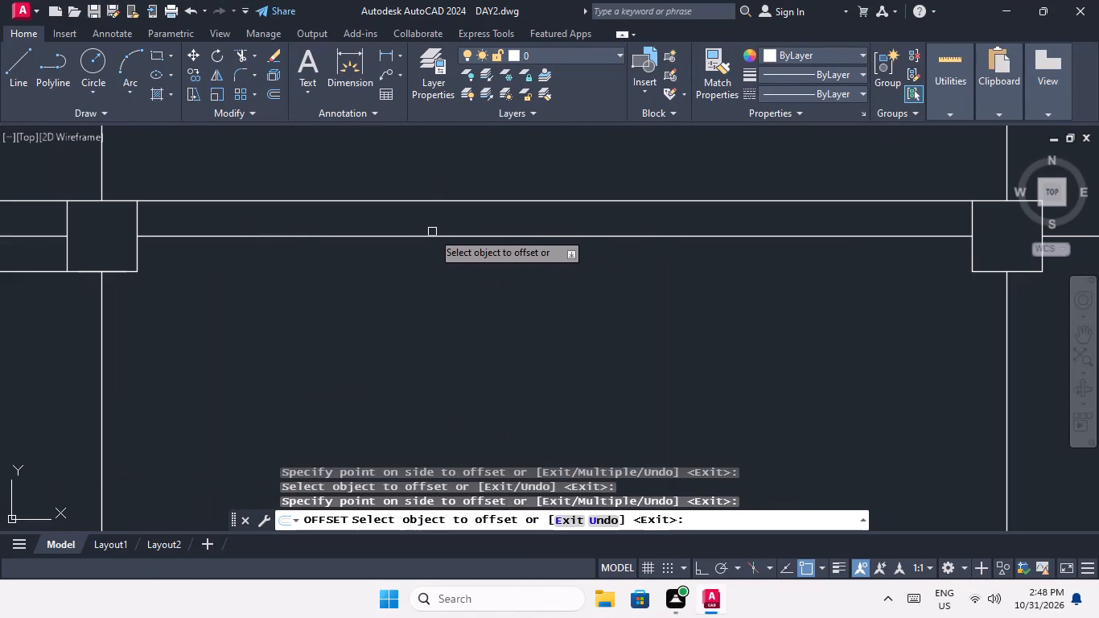
drag(432, 236, 433, 247)
click(434, 262)
Offset the second row's grid line between the first and second squares by 4.5" to both sides.
scroll(435, 233, down, 4)
middle_drag(447, 263, 498, 249)
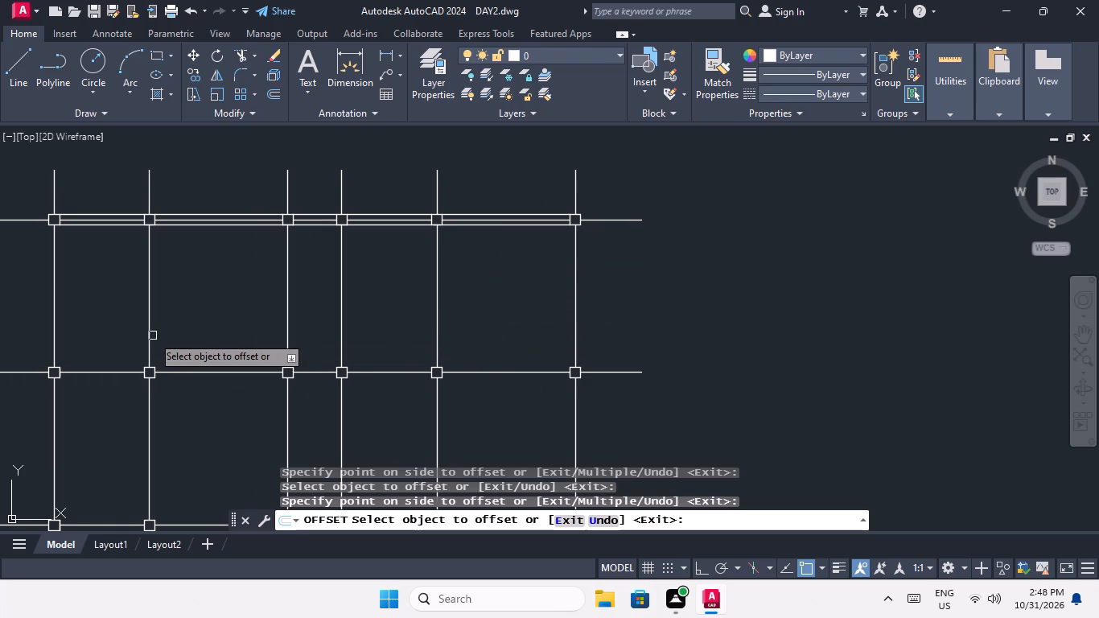
scroll(50, 287, up, 1)
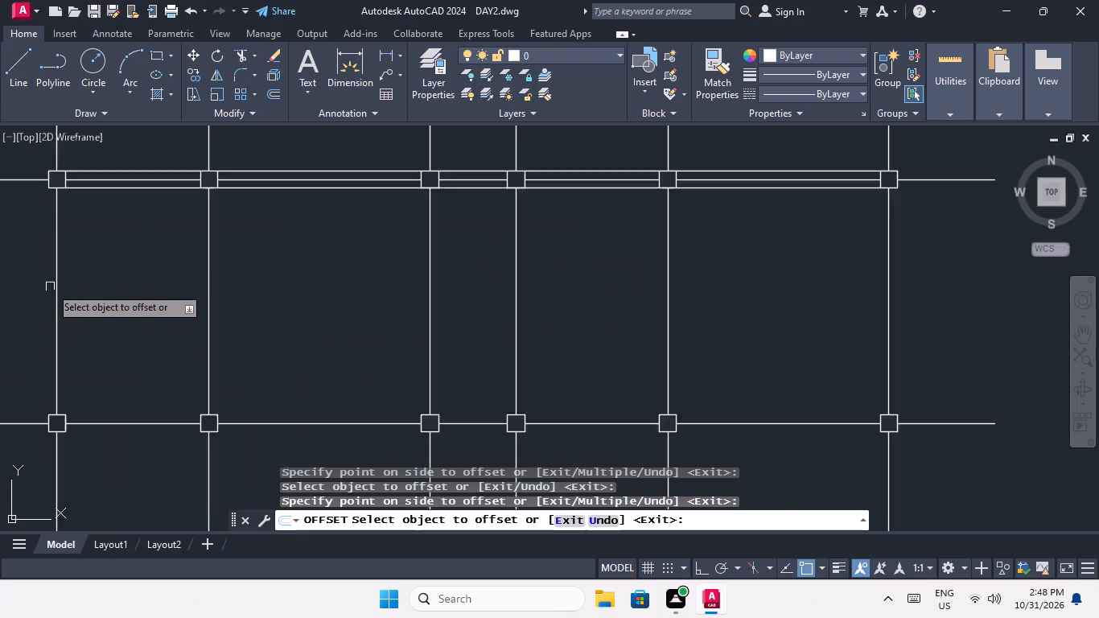
scroll(50, 286, up, 1)
scroll(193, 281, down, 3)
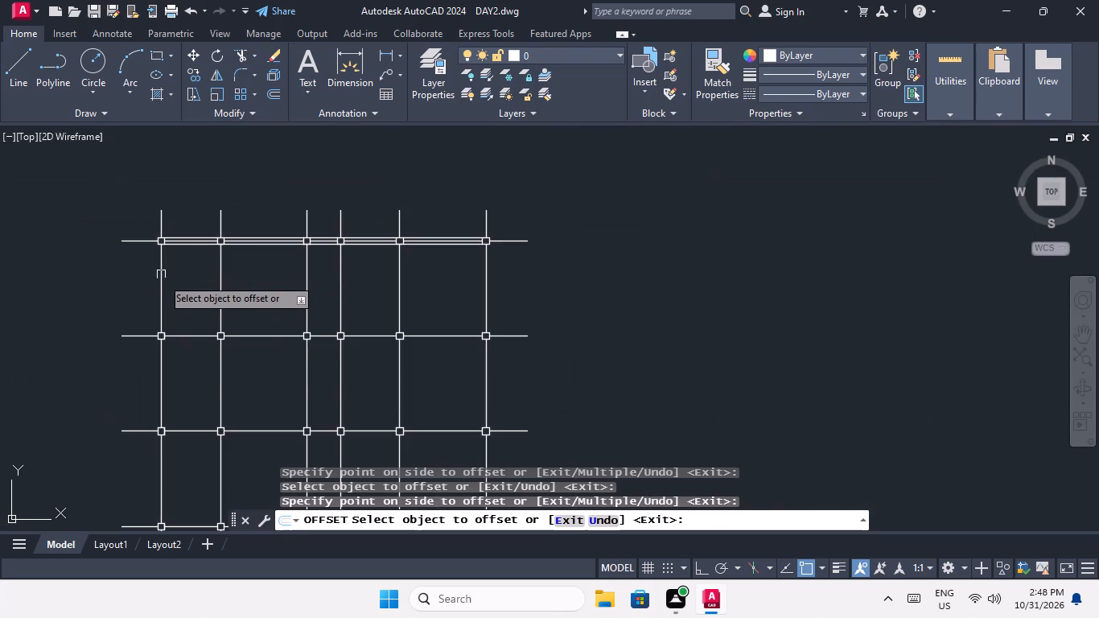
click(194, 336)
click(187, 307)
scroll(196, 336, up, 2)
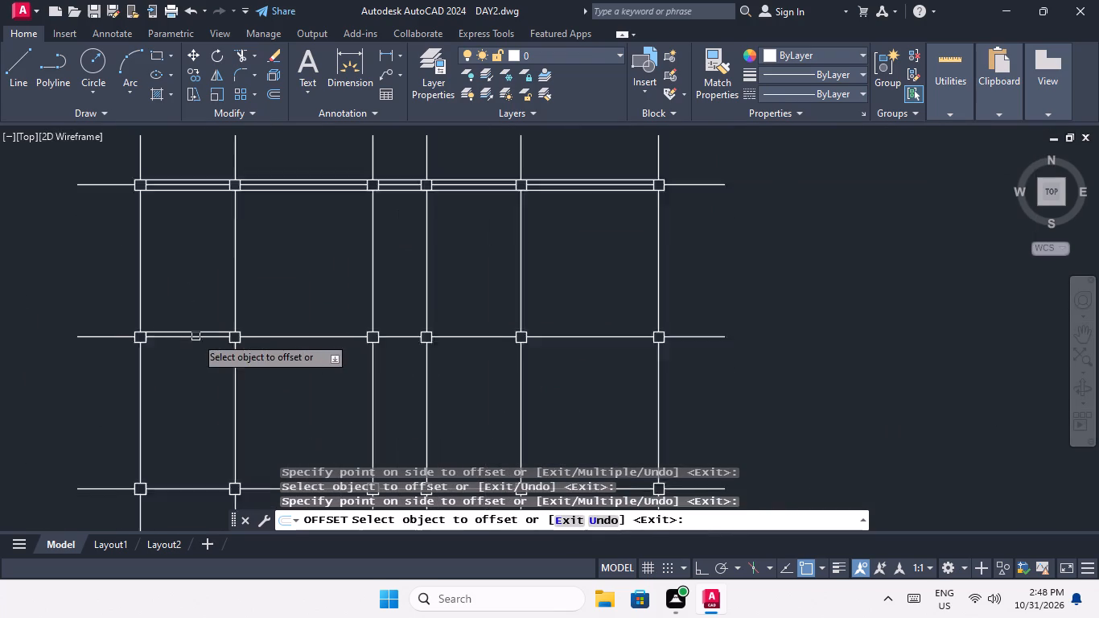
scroll(196, 336, up, 1)
click(195, 342)
click(196, 357)
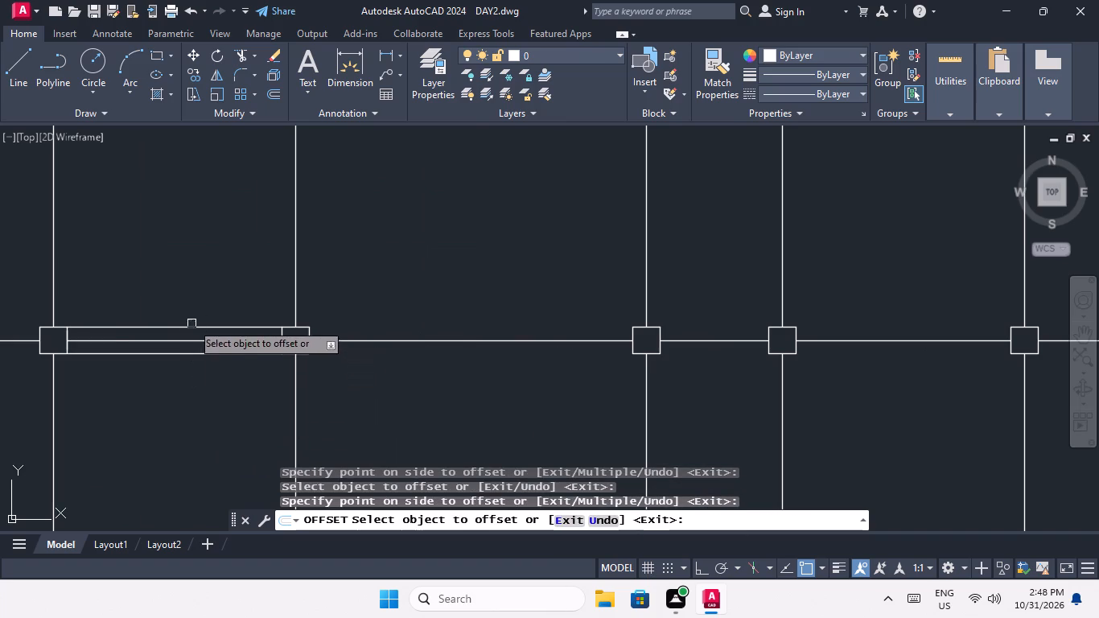
Offset the second row's grid line between the second and third squares by 4.5" to both sides.
scroll(191, 318, down, 2)
scroll(280, 329, up, 1)
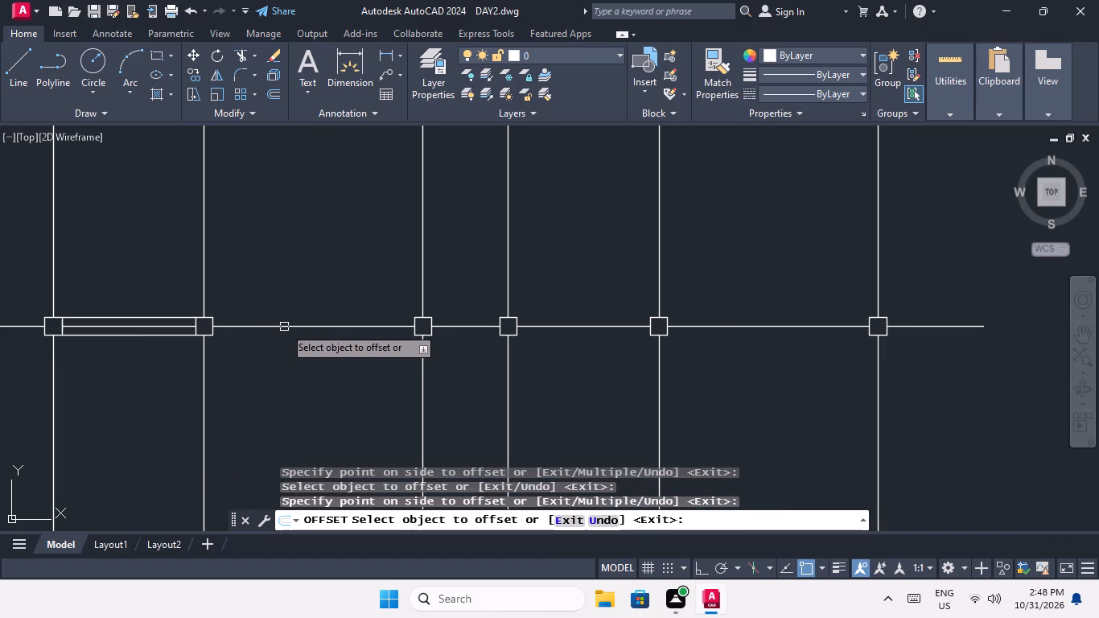
click(284, 326)
click(282, 303)
drag(293, 325, 297, 340)
click(298, 344)
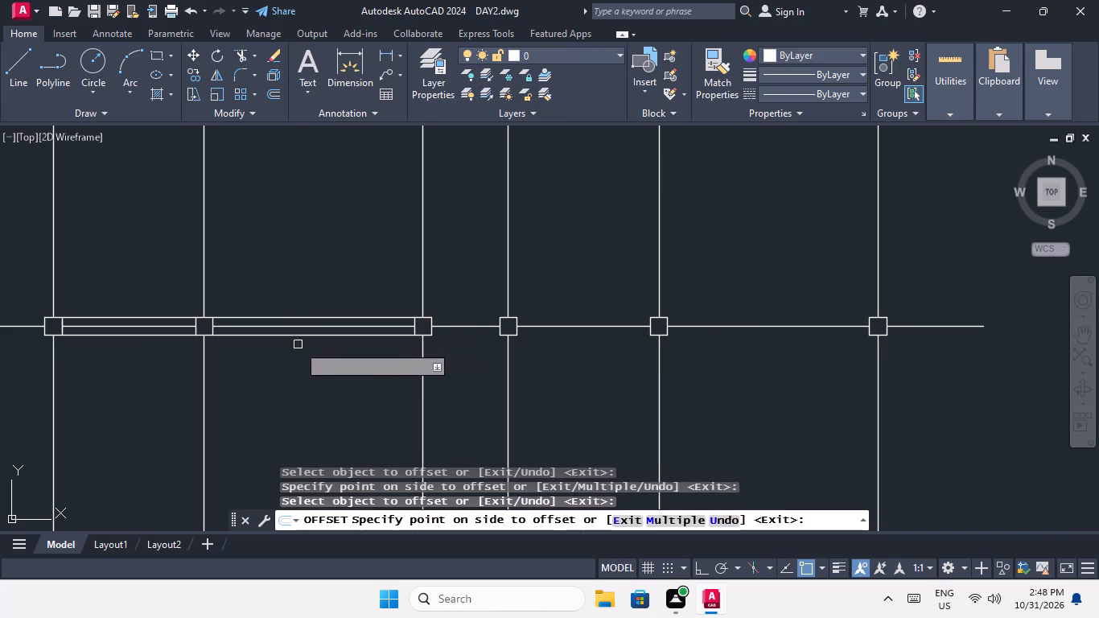
Offset the second row's grid line between the third and fourth squares by 4.5" to both sides.
click(460, 326)
click(466, 281)
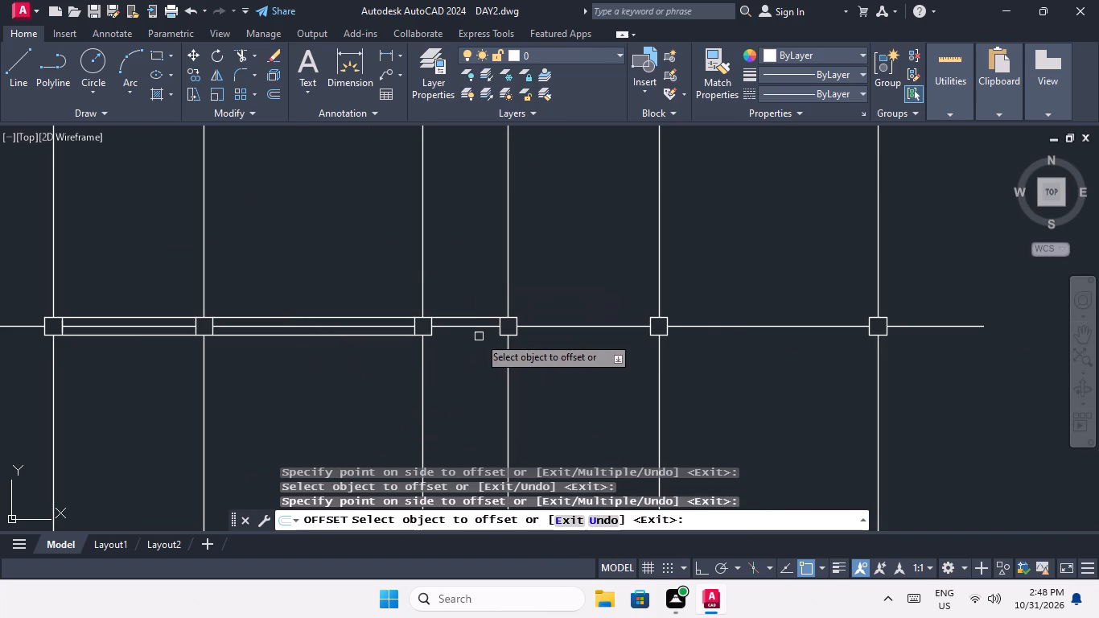
scroll(474, 335, up, 2)
click(462, 317)
click(459, 348)
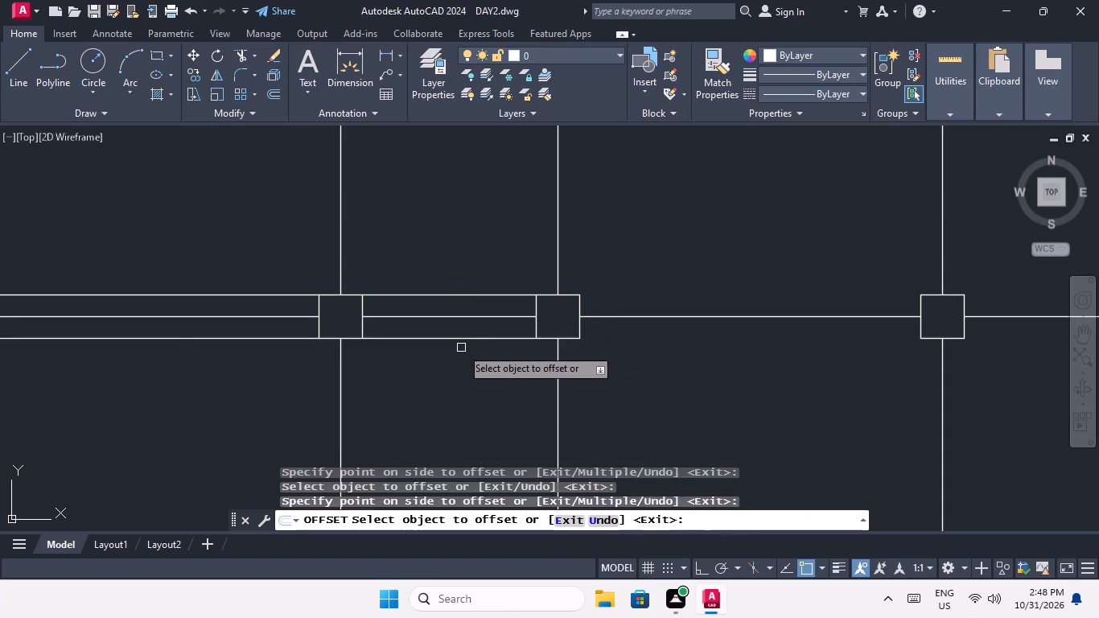
Offset the second row's grid line between the fourth and fifth squares by 4.5" to both sides.
scroll(457, 327, down, 2)
middle_drag(595, 398, 586, 403)
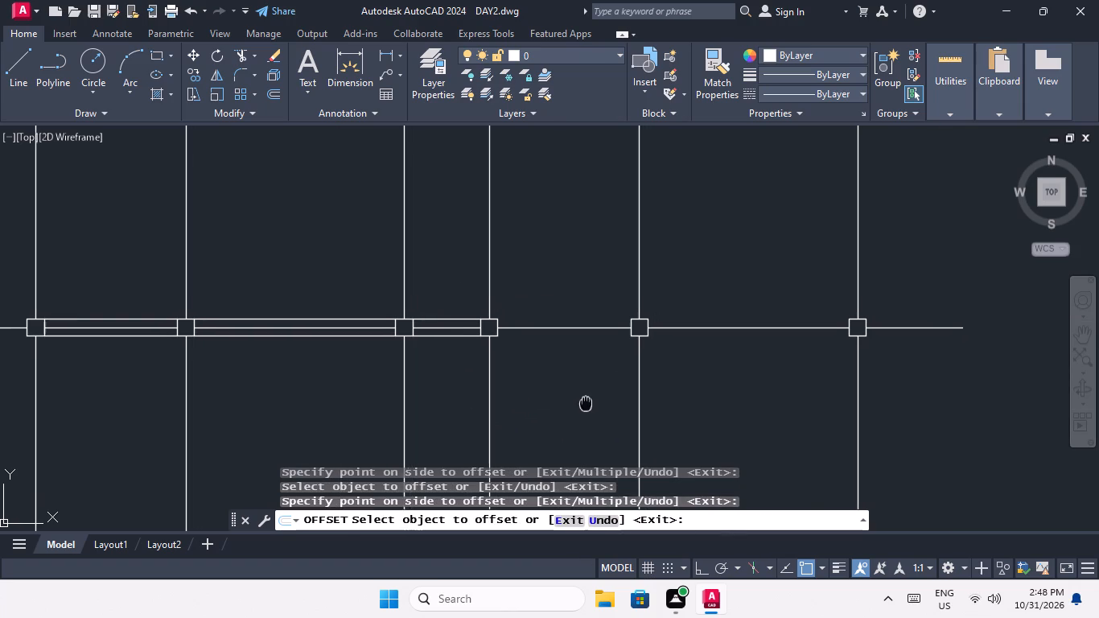
middle_drag(586, 403, 422, 431)
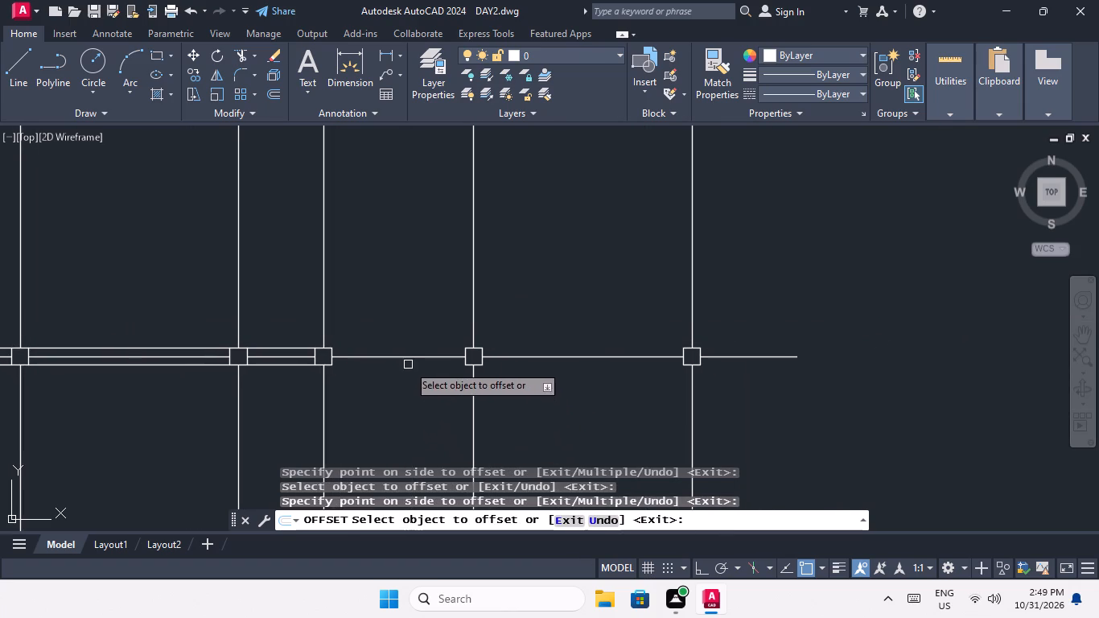
click(407, 357)
click(400, 311)
scroll(391, 351, up, 2)
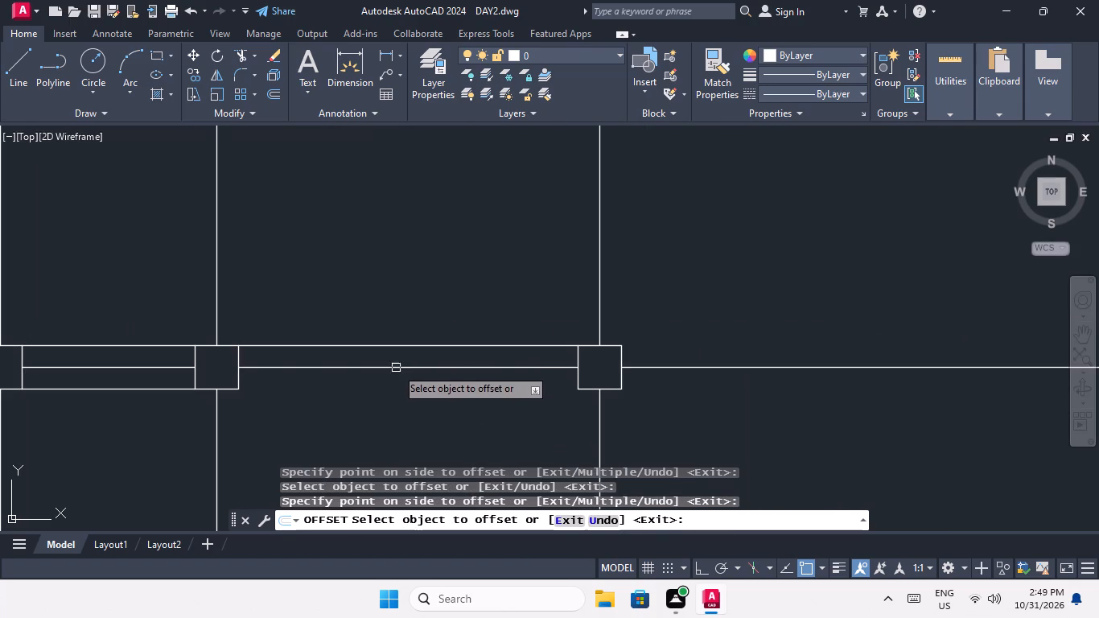
click(396, 368)
click(394, 381)
Offset the second row's grid line between the fifth and sixth squares by 4.5" to both sides.
scroll(393, 351, down, 3)
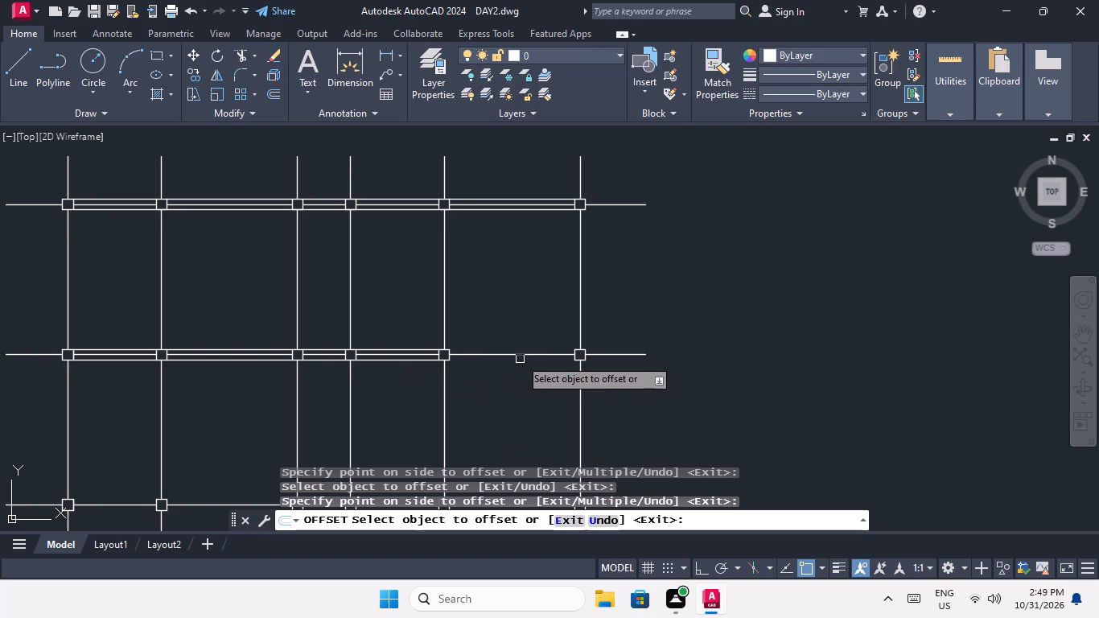
click(519, 357)
click(505, 336)
scroll(505, 358, up, 3)
drag(497, 352, 498, 356)
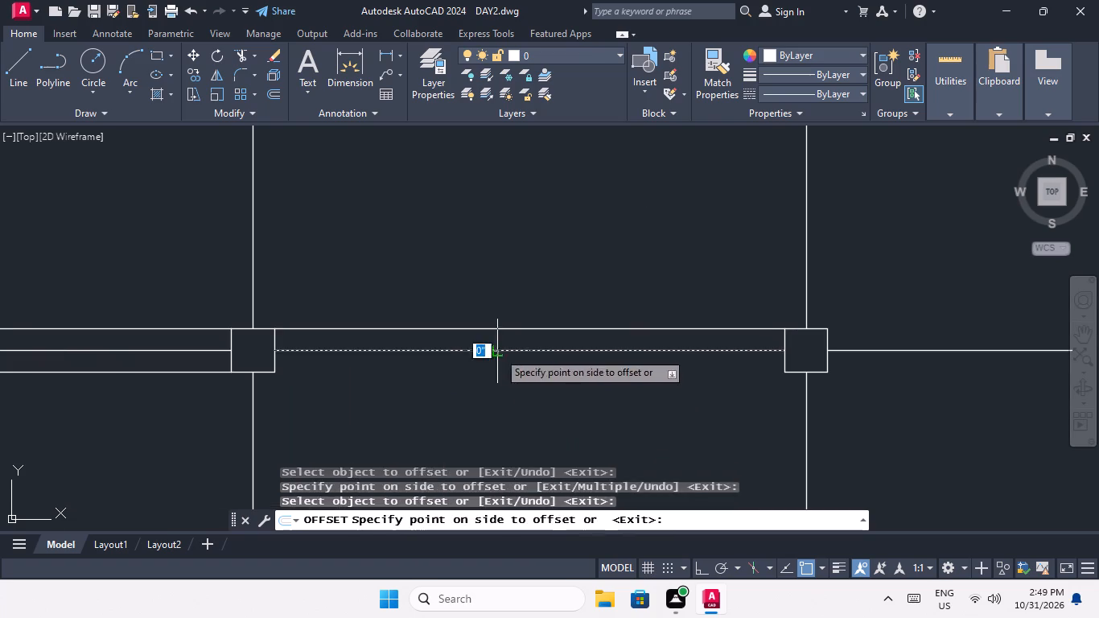
drag(498, 356, 501, 368)
click(504, 380)
Offset the third row's grid line between the first and second squares by 4.5" to both sides.
scroll(504, 347, down, 3)
middle_drag(508, 389, 510, 335)
scroll(510, 335, down, 1)
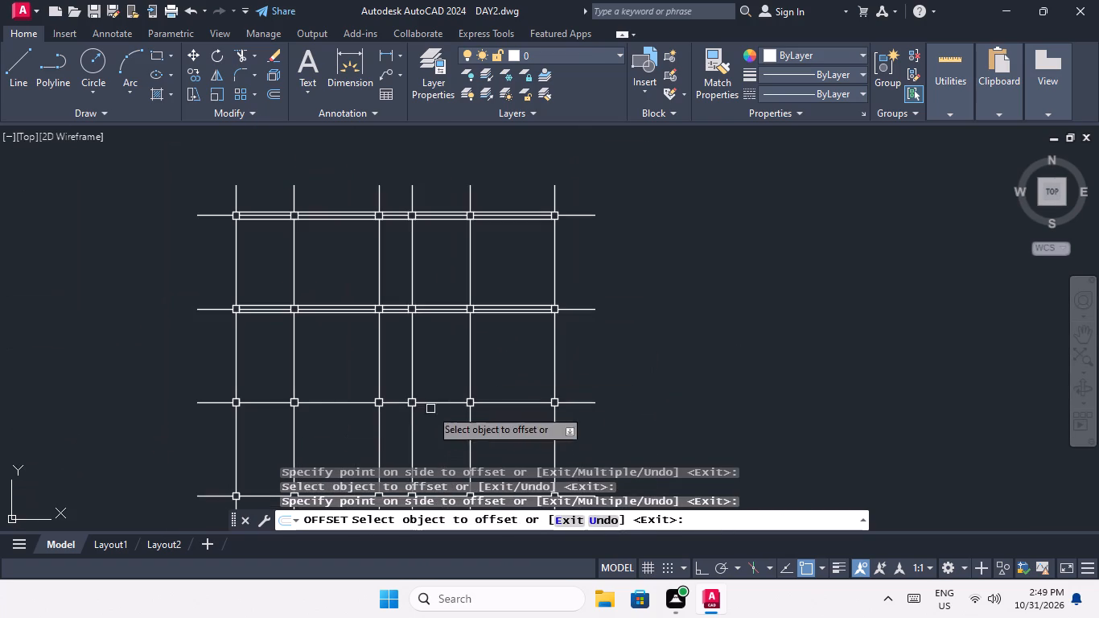
scroll(263, 403, up, 2)
drag(264, 405, 265, 395)
click(270, 363)
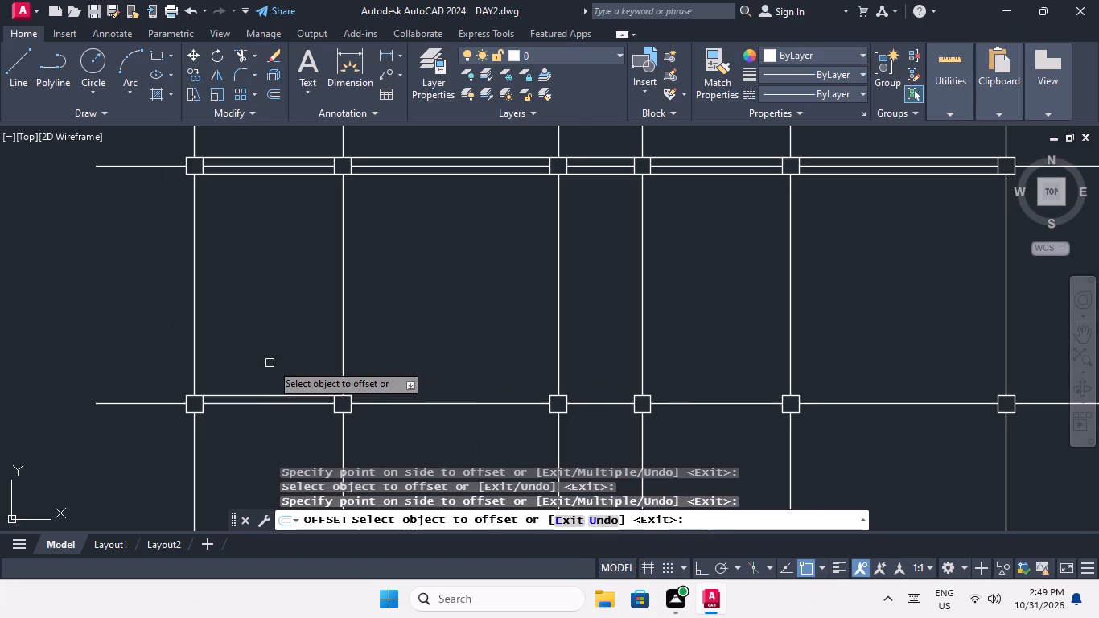
scroll(282, 414, up, 3)
click(274, 379)
click(287, 417)
Offset the third row's grid line between the second and third squares by 4.5" to both sides.
scroll(284, 365, down, 3)
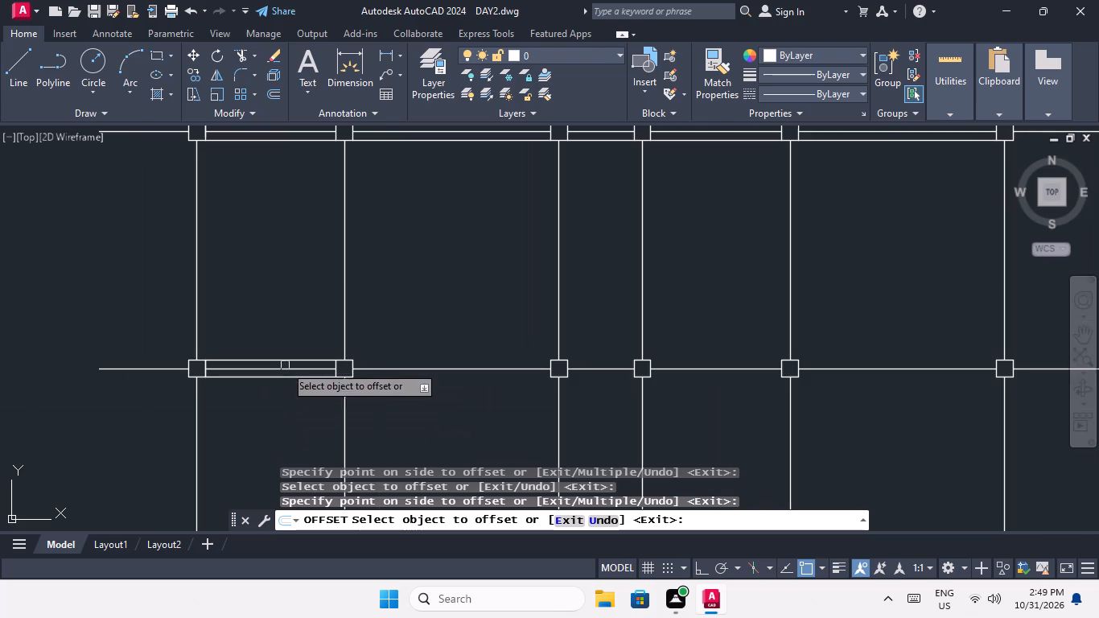
click(444, 372)
click(426, 313)
scroll(430, 375, up, 2)
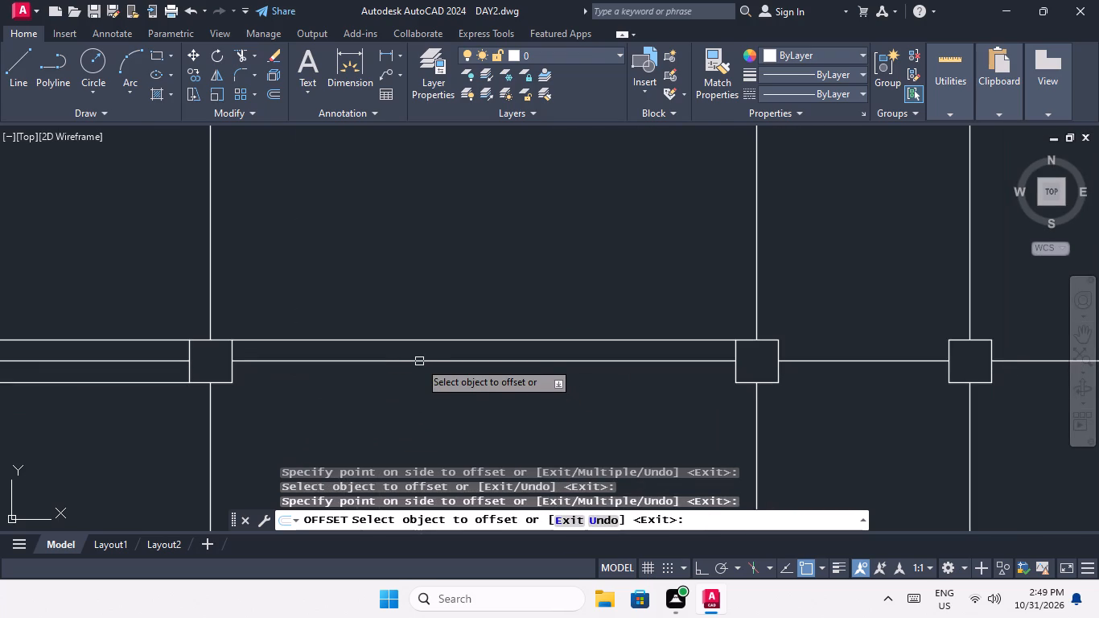
drag(418, 364, 418, 373)
click(418, 391)
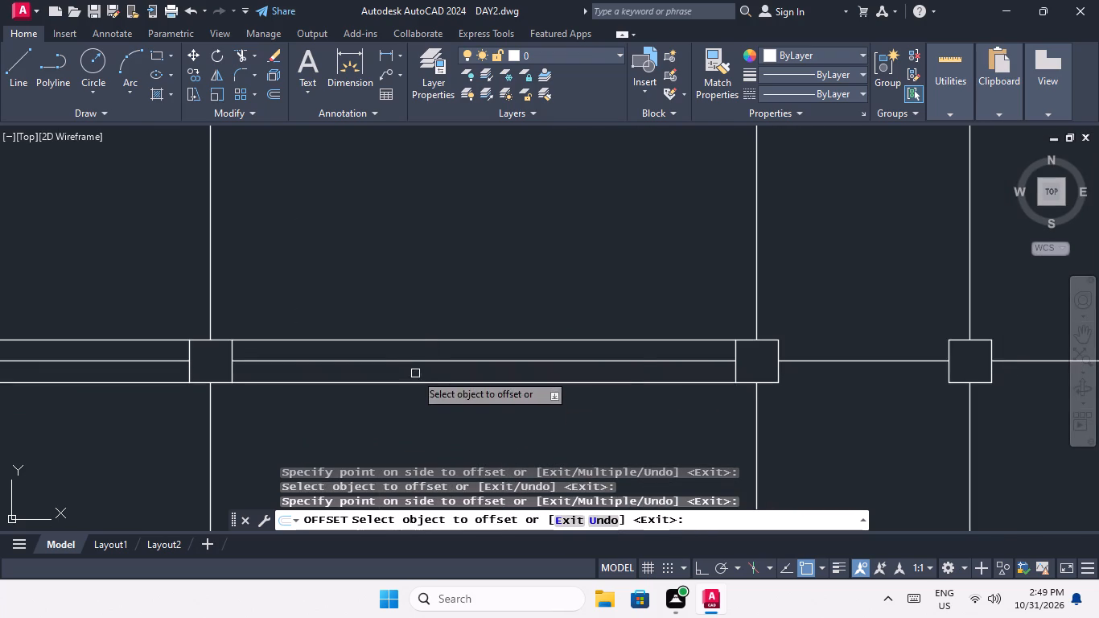
Offset the third row's grid line between the third and fourth squares by 4.5" to both sides.
scroll(415, 373, down, 2)
middle_drag(458, 417, 191, 369)
click(311, 322)
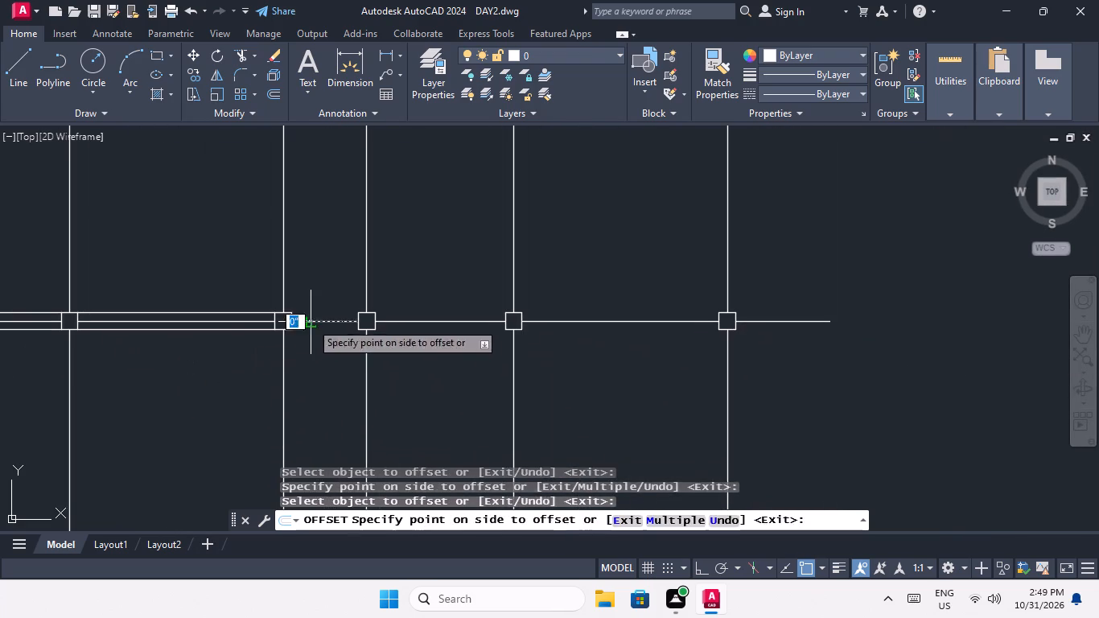
click(315, 295)
scroll(319, 321, up, 3)
drag(319, 322, 323, 346)
click(329, 361)
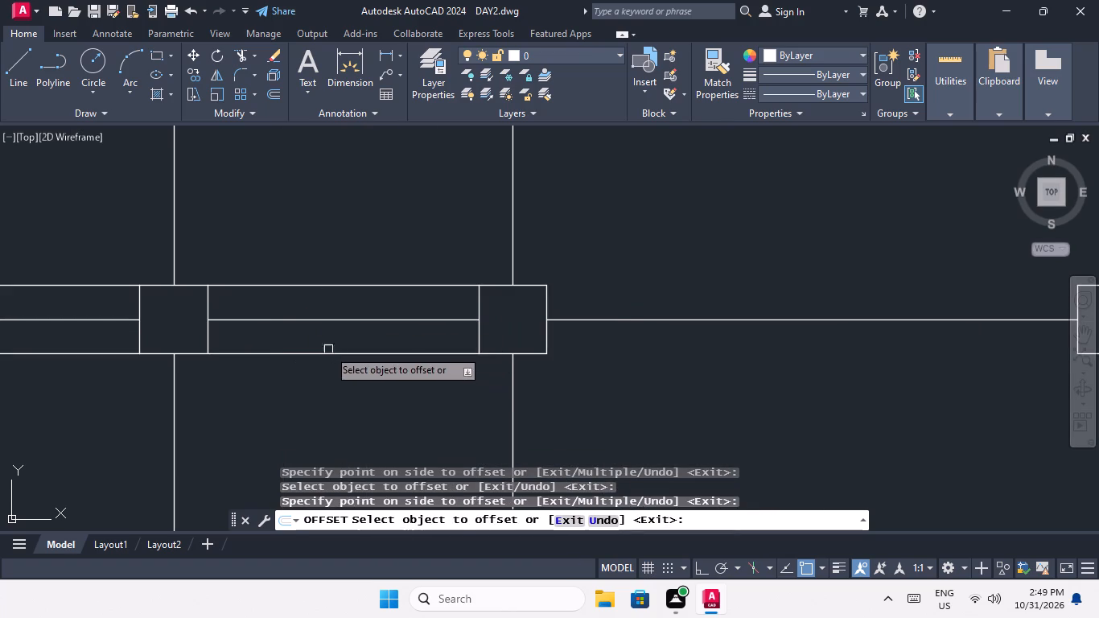
Offset the third row's grid line between the fourth and fifth squares by 4.5" to both sides.
scroll(328, 344, down, 2)
click(496, 334)
click(492, 314)
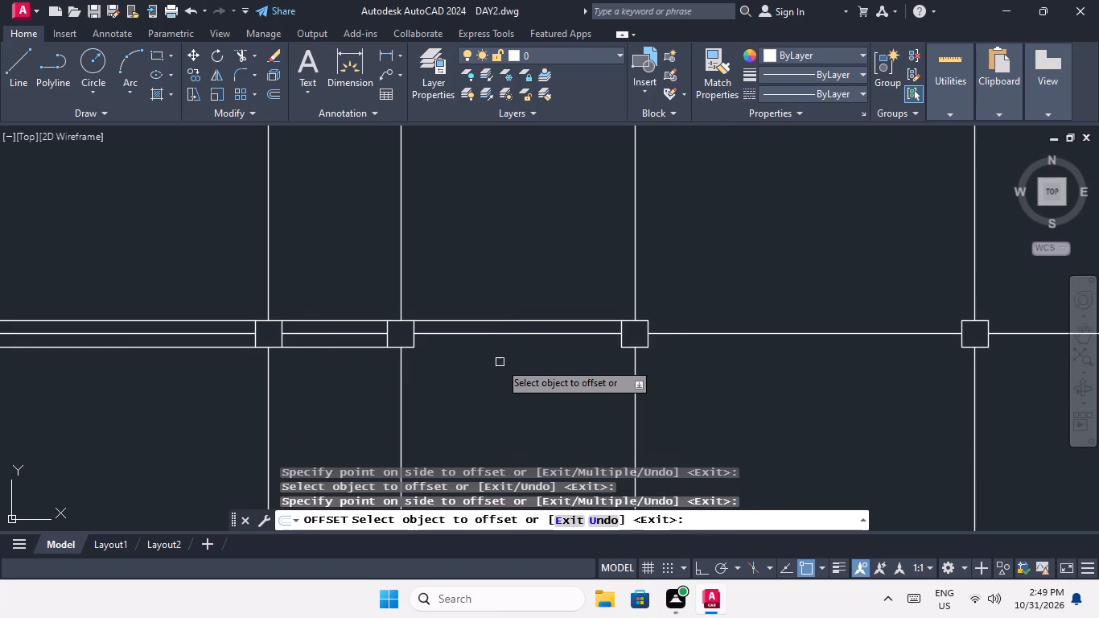
scroll(500, 357, up, 2)
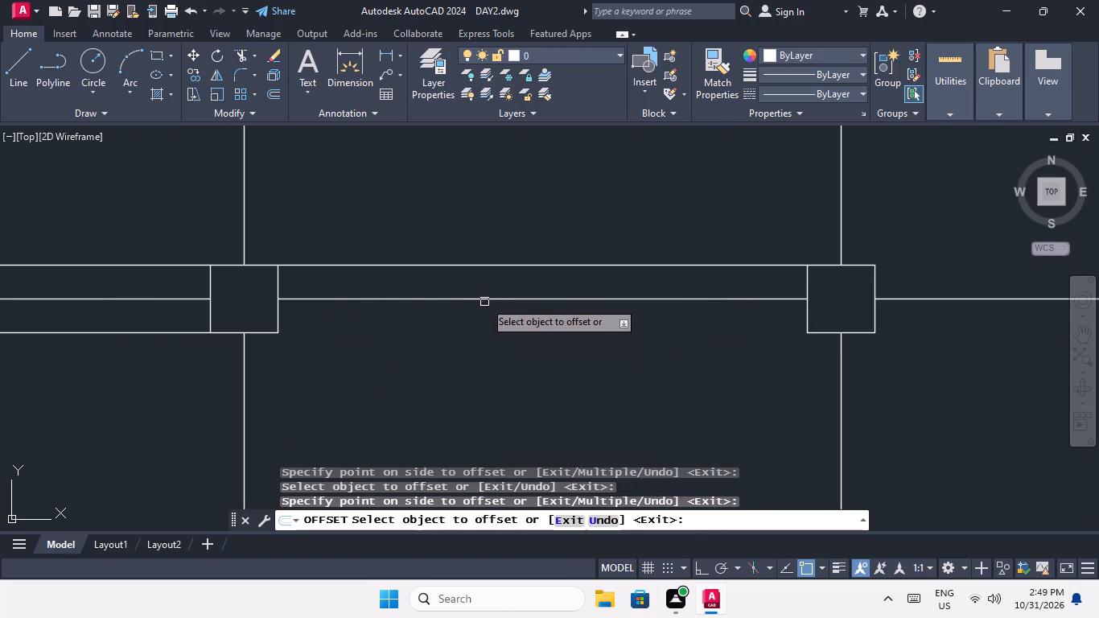
drag(484, 300, 487, 315)
click(492, 349)
Offset the third row's grid line between the fifth and sixth squares by 4.5" to both sides.
middle_drag(519, 413, 36, 335)
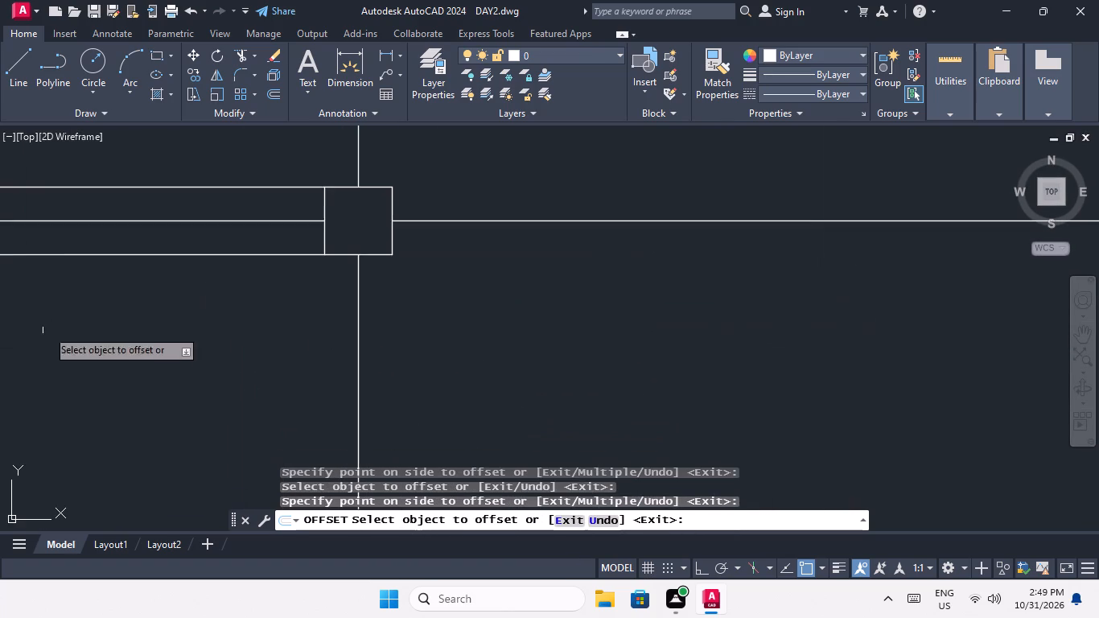
scroll(564, 303, down, 2)
middle_drag(666, 356, 558, 398)
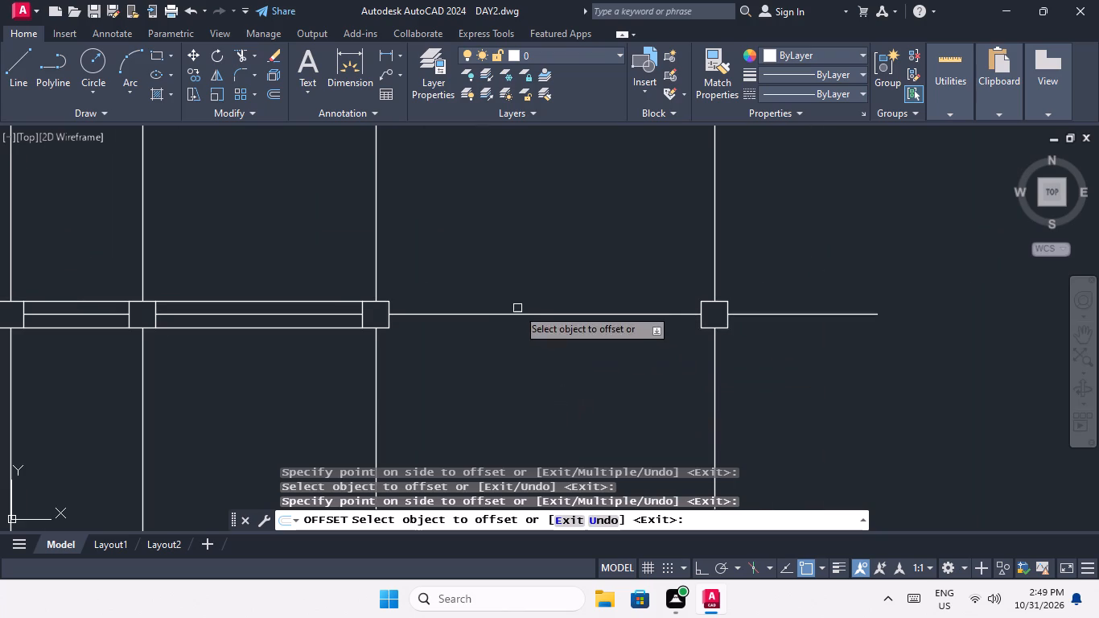
click(517, 314)
click(512, 285)
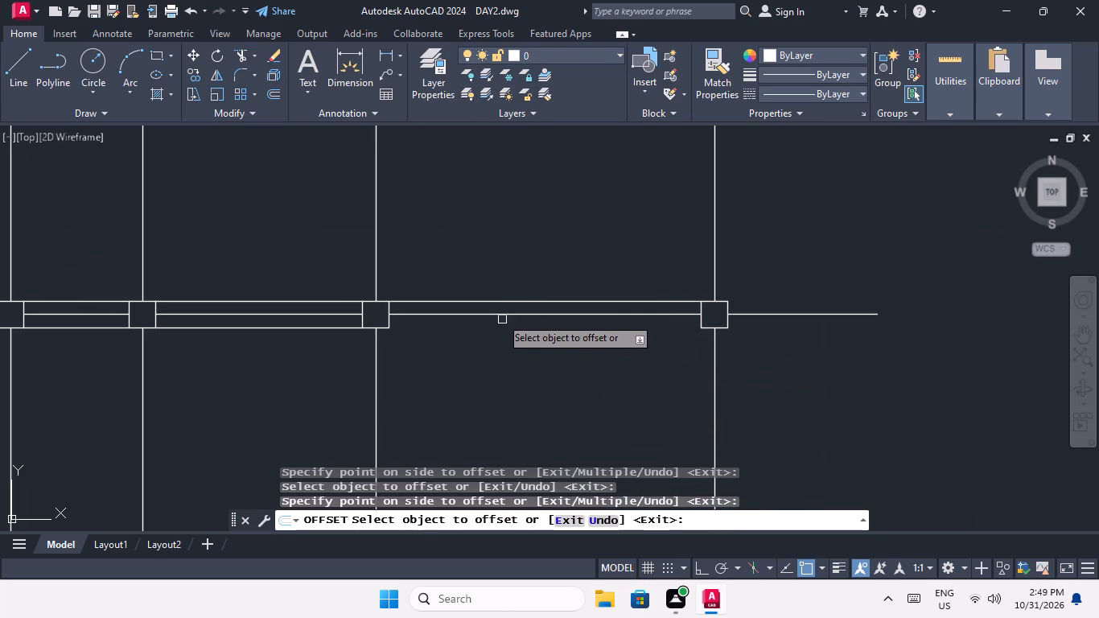
drag(499, 315, 504, 336)
click(513, 350)
Offset the fourth row's grid line between the first and second squares by 4.5" to both sides.
scroll(515, 304, down, 4)
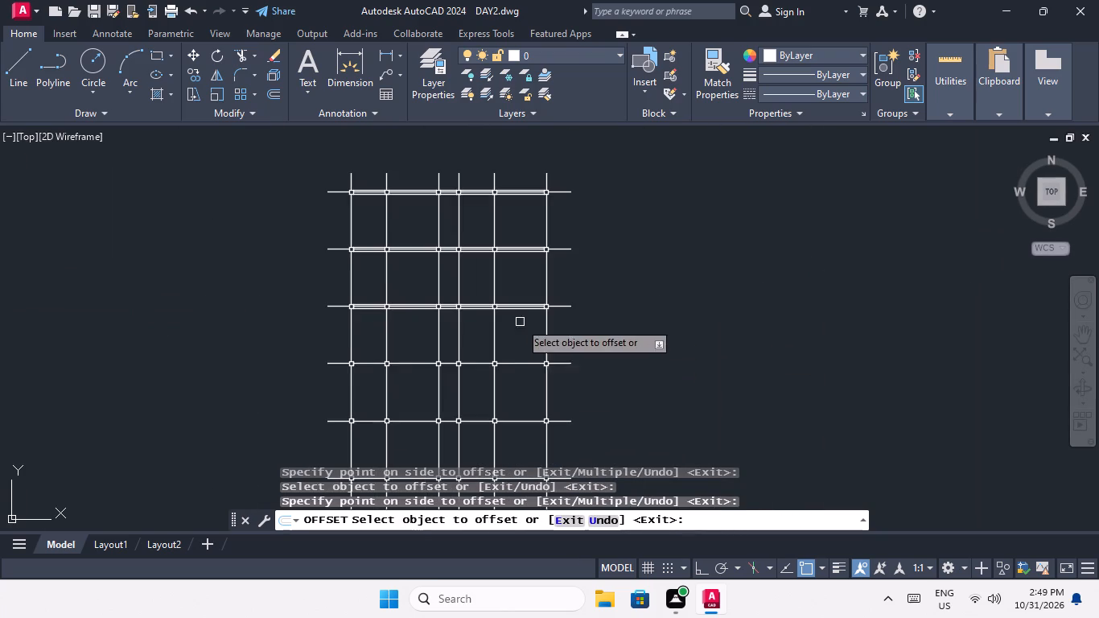
middle_drag(521, 345, 519, 311)
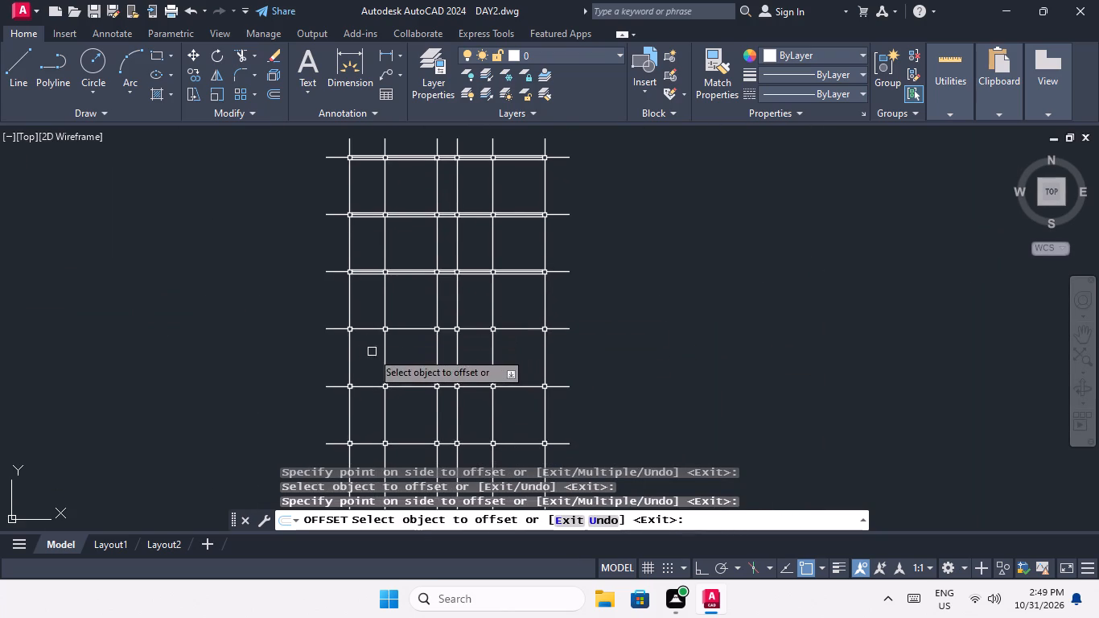
scroll(372, 340, up, 3)
drag(352, 306, 355, 294)
click(359, 262)
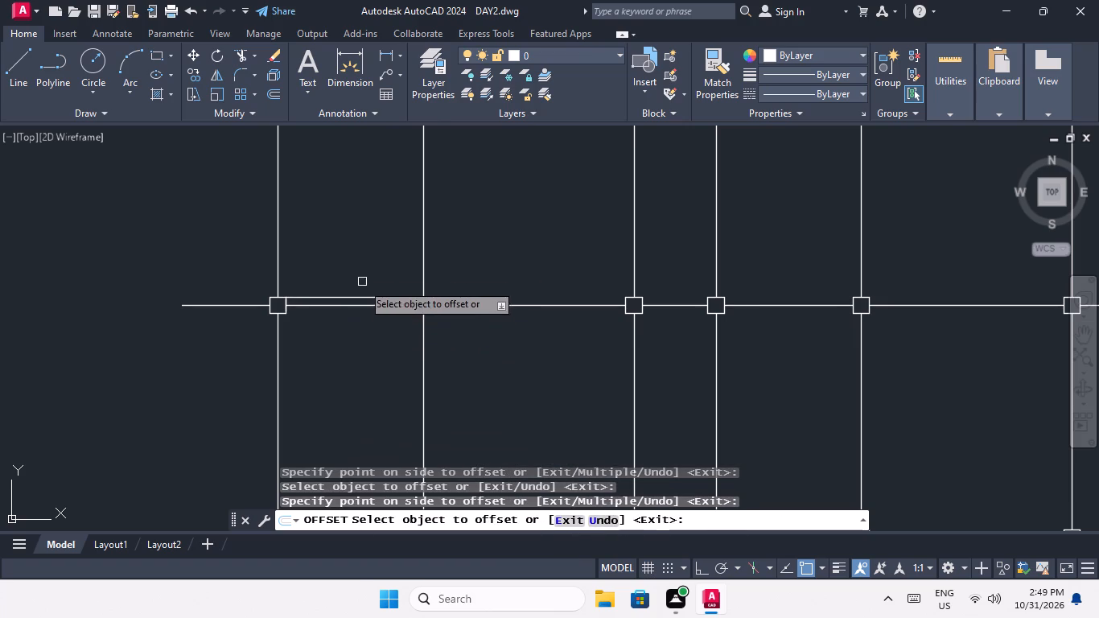
drag(356, 304, 360, 328)
click(364, 336)
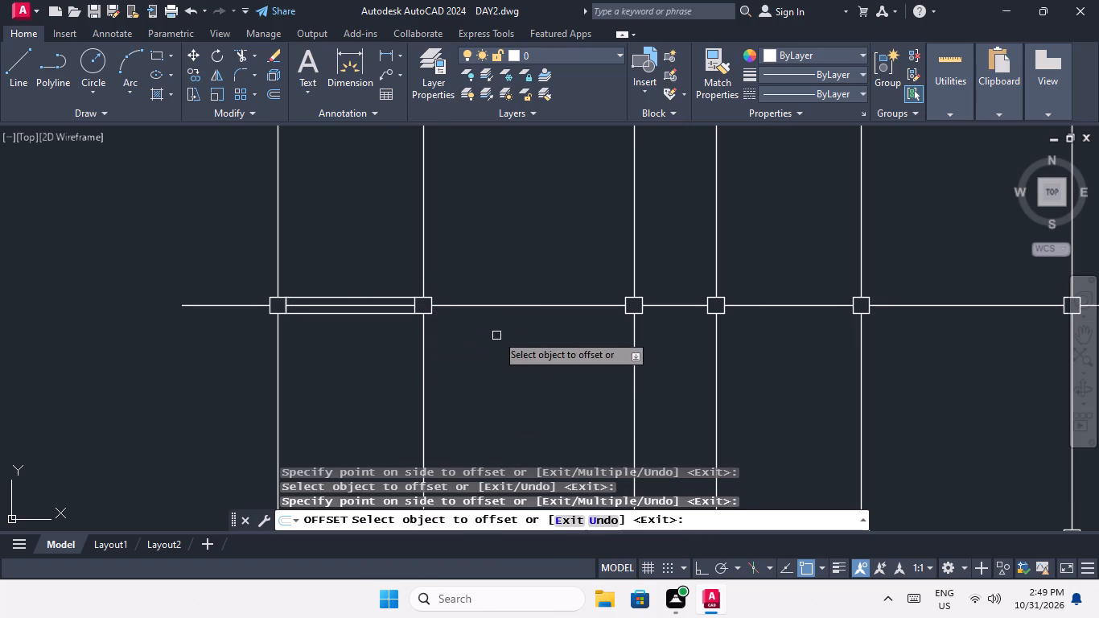
Offset the fourth row's grid line between the second and third squares by 4.5" to both sides.
drag(517, 307, 518, 298)
drag(512, 266, 512, 274)
drag(511, 307, 510, 312)
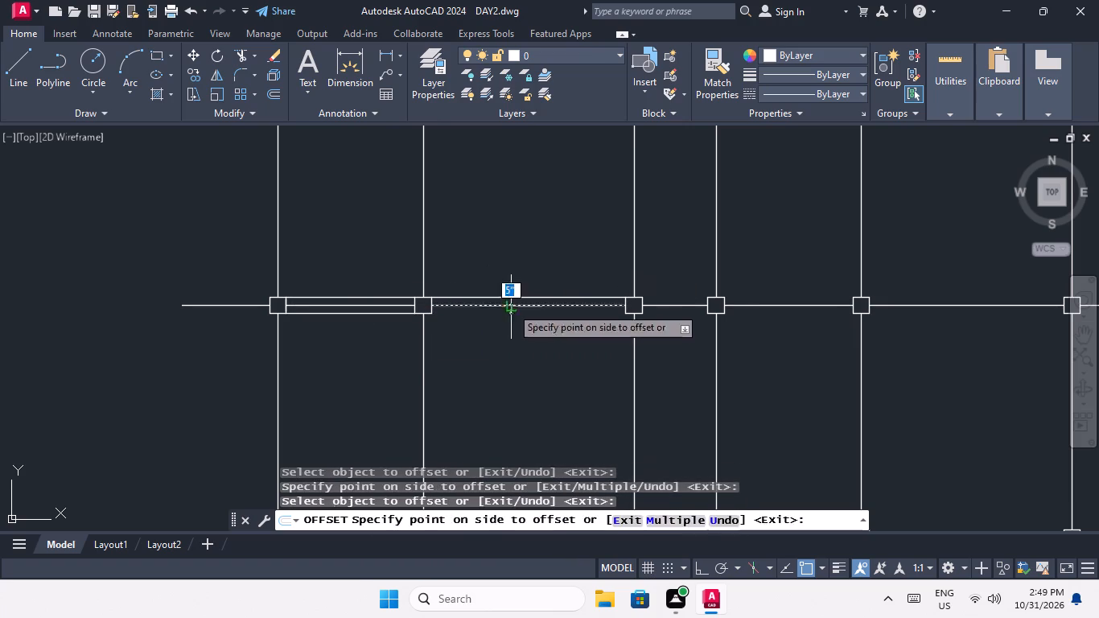
drag(510, 312, 510, 347)
click(509, 350)
scroll(509, 342, down, 2)
middle_drag(507, 369, 320, 380)
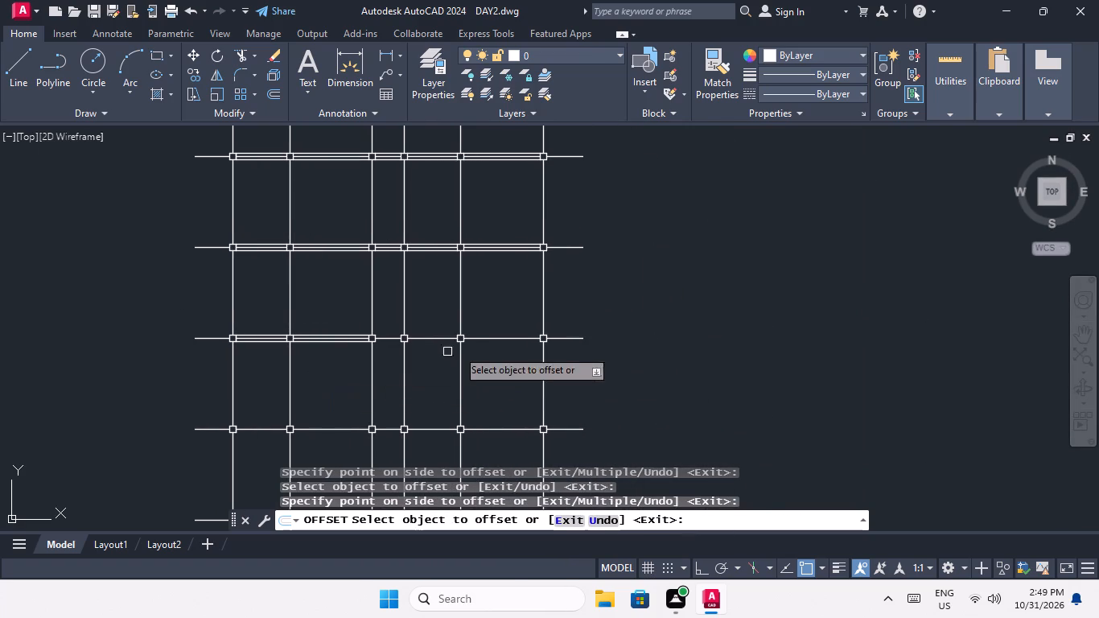
Offset the fourth row's grid line between the third and fourth squares by 4.5" to both sides.
scroll(375, 333, up, 3)
drag(409, 363, 407, 354)
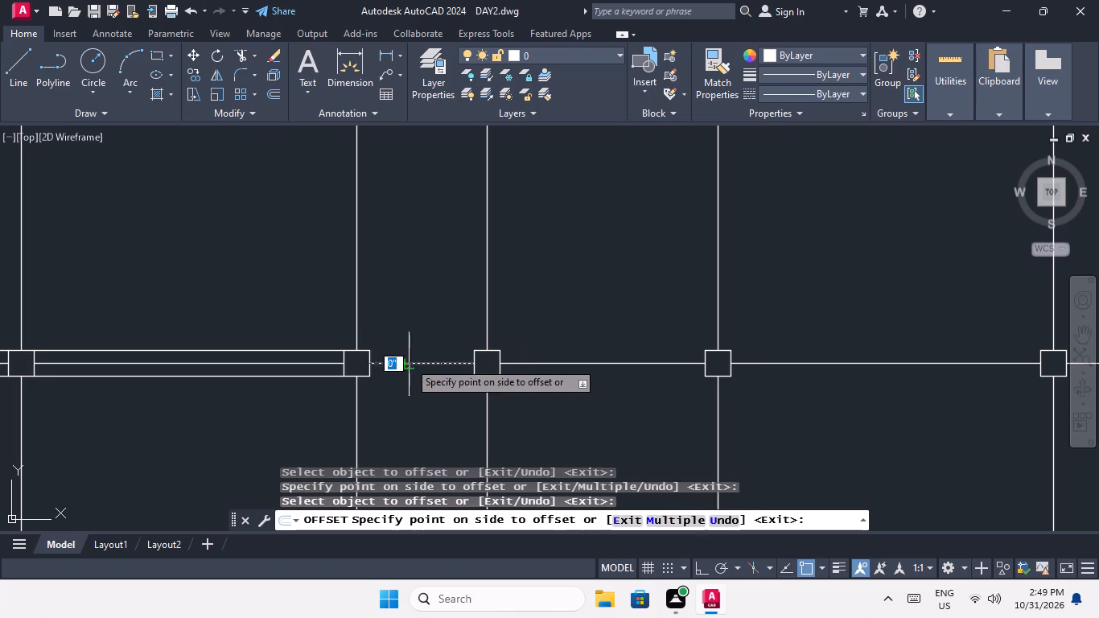
click(400, 315)
drag(405, 364, 407, 371)
click(410, 387)
Offset the fourth row's grid line between the fourth and fifth squares by 4.5" to both sides.
scroll(410, 378, down, 1)
scroll(517, 371, up, 1)
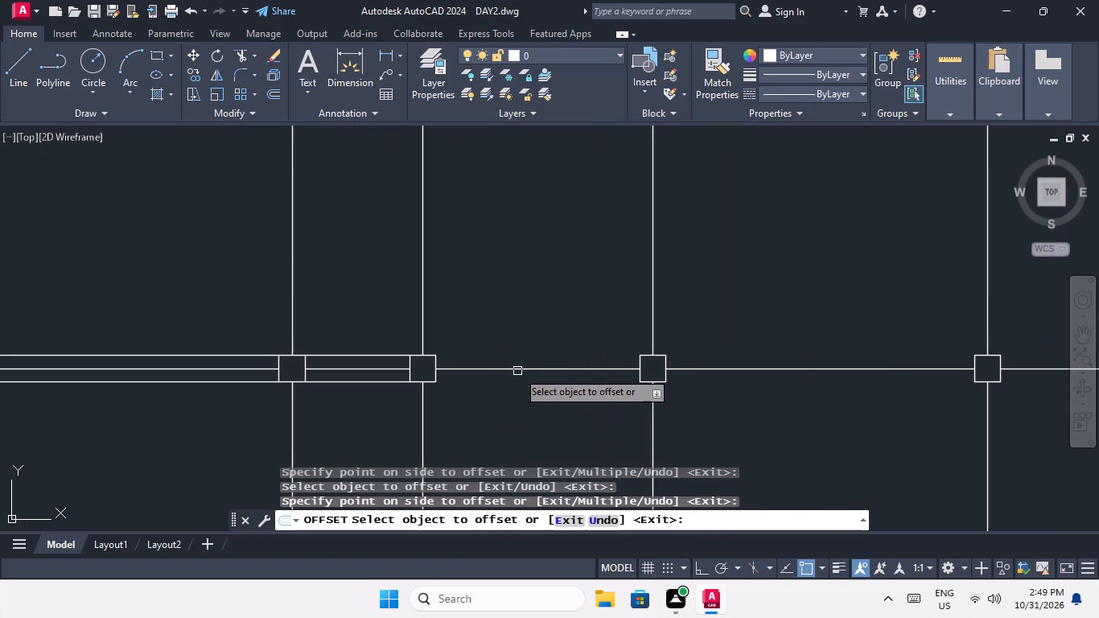
click(517, 371)
click(514, 344)
drag(514, 371, 514, 386)
click(516, 394)
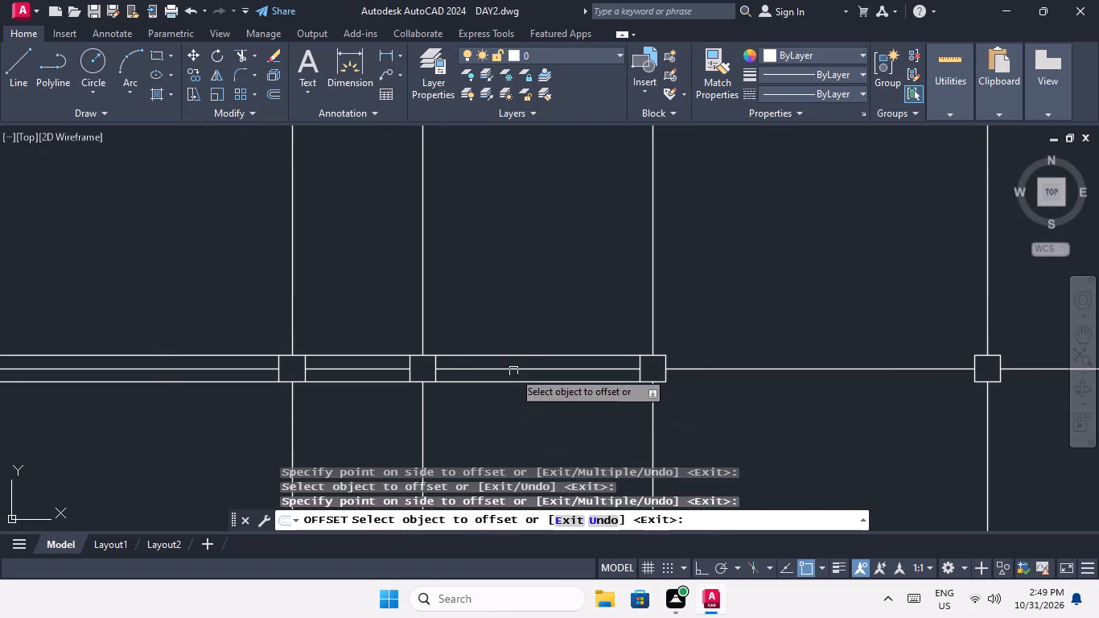
Offset the fourth row's grid line between the fifth and sixth squares by 4.5" to both sides.
scroll(512, 367, down, 2)
scroll(635, 380, up, 2)
click(613, 354)
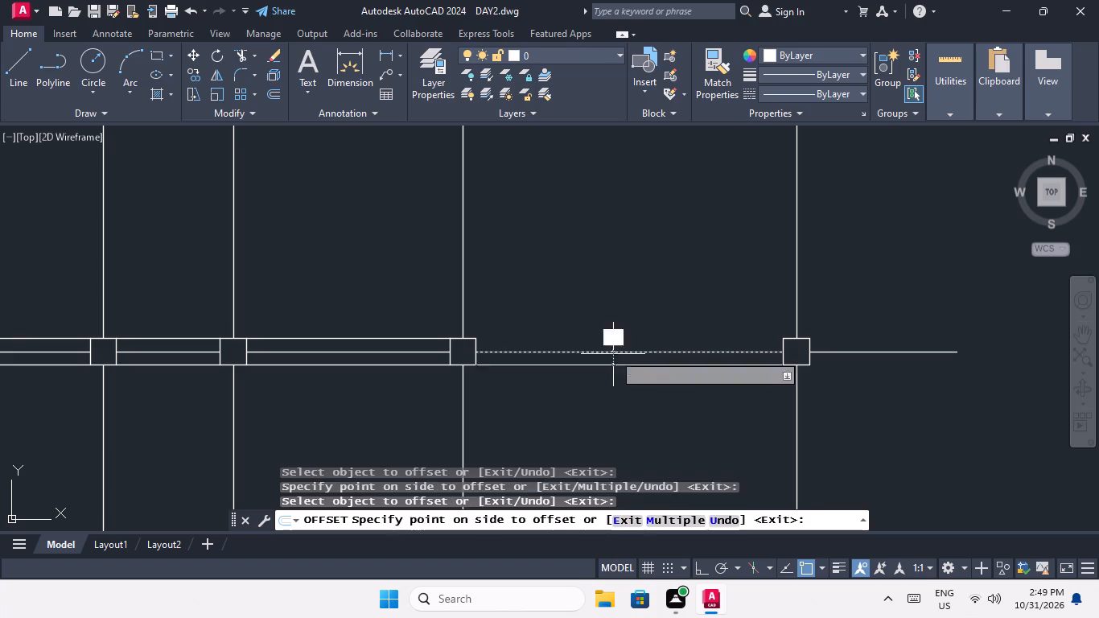
click(604, 305)
drag(607, 352, 607, 362)
click(610, 373)
Offset the fifth row's grid line between the first and second squares by 4.5" to both sides.
scroll(611, 347, down, 2)
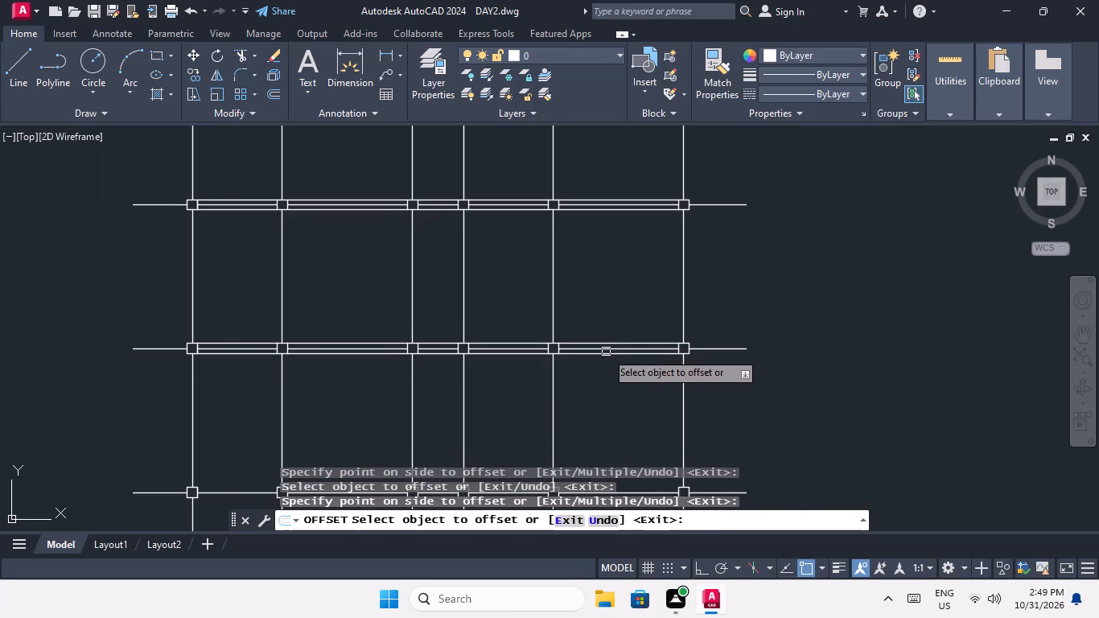
middle_drag(535, 398, 543, 352)
scroll(543, 350, down, 2)
scroll(429, 387, up, 2)
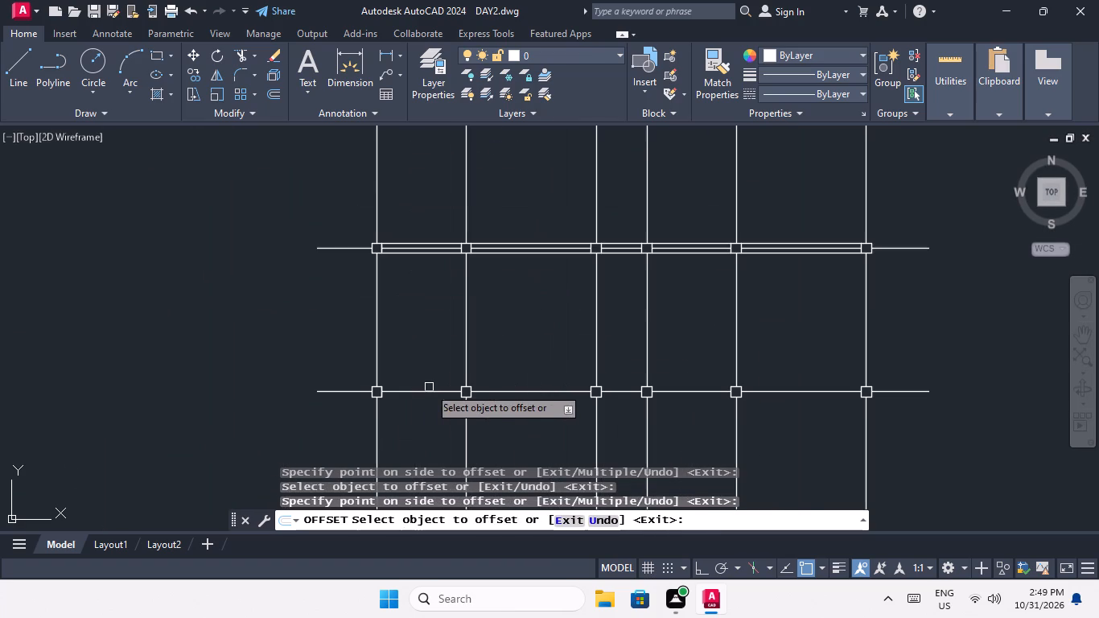
click(428, 389)
click(427, 365)
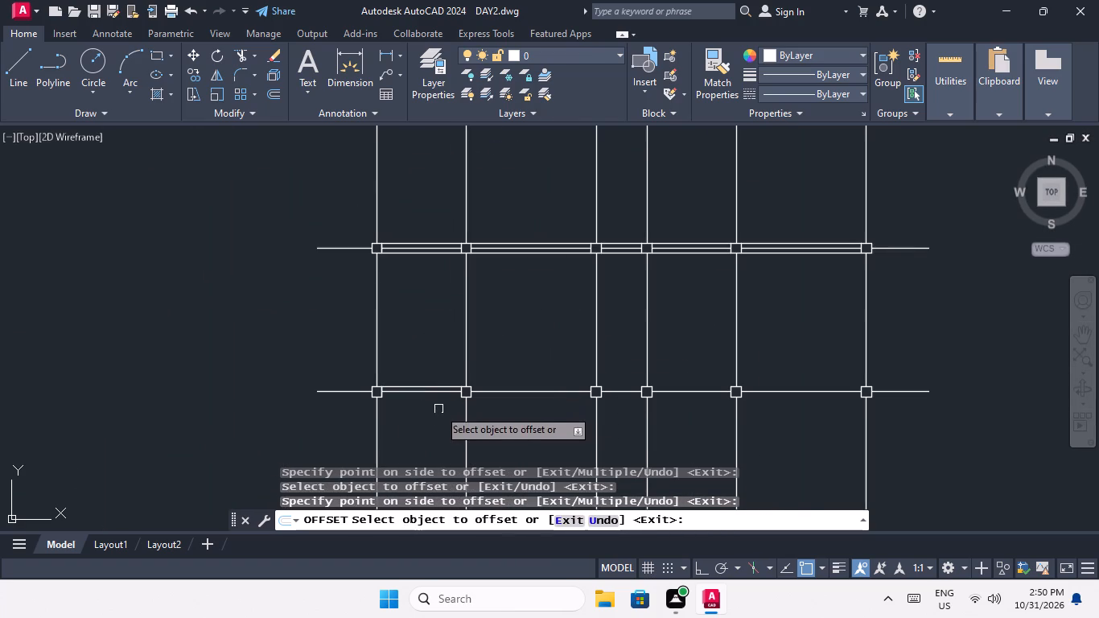
drag(426, 393, 427, 406)
click(432, 420)
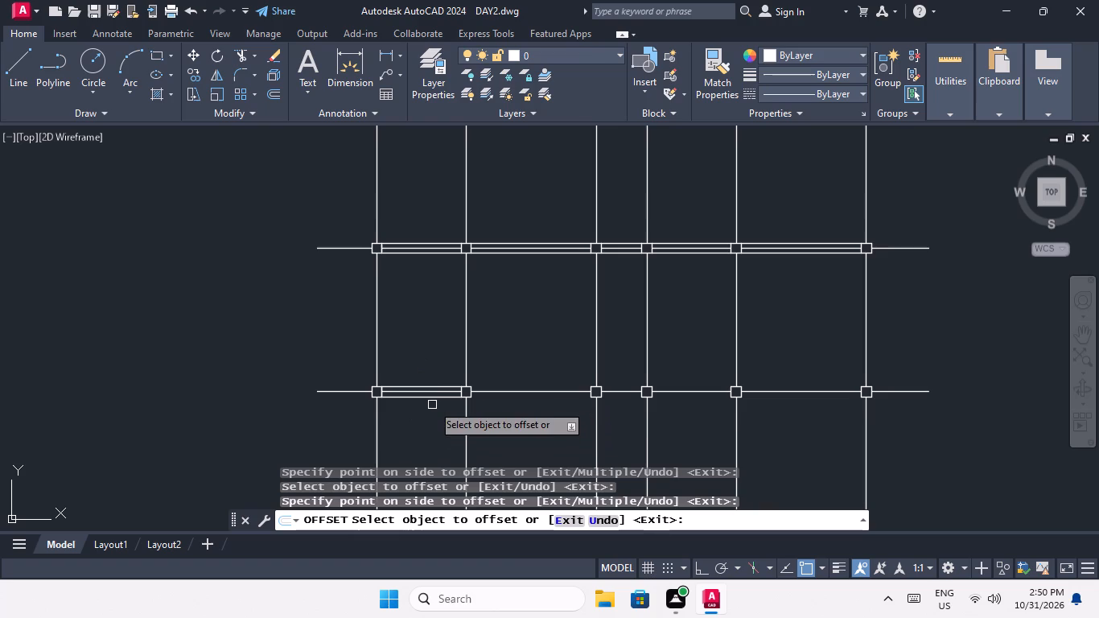
Offset the fifth row's grid line between the second and third squares by 4.5" to both sides.
click(525, 391)
click(516, 350)
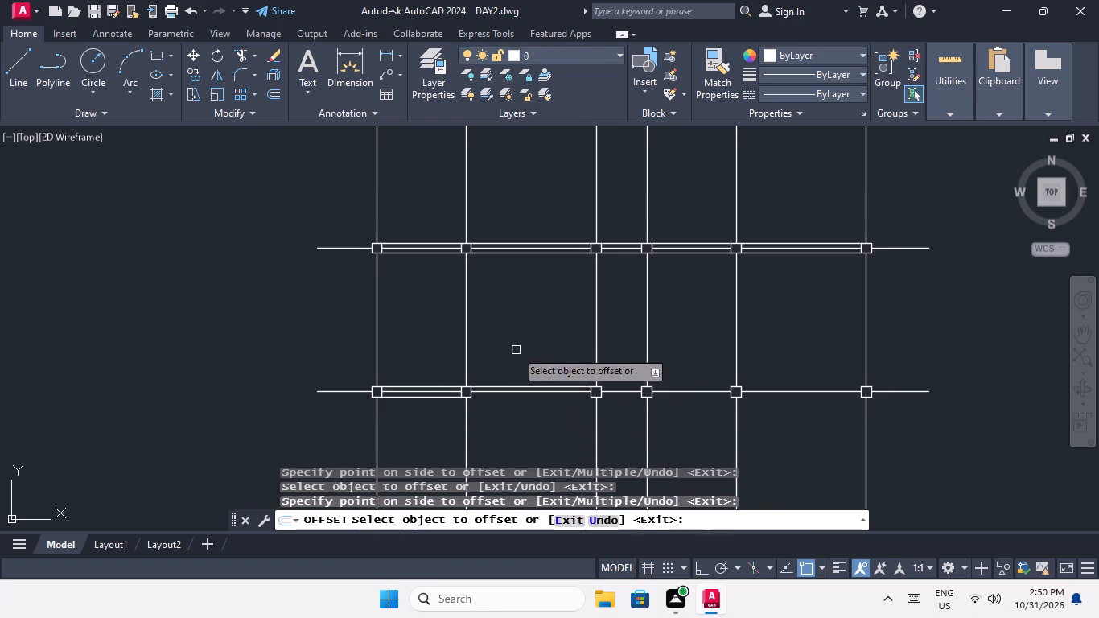
scroll(520, 395, up, 2)
drag(519, 390, 519, 398)
click(521, 411)
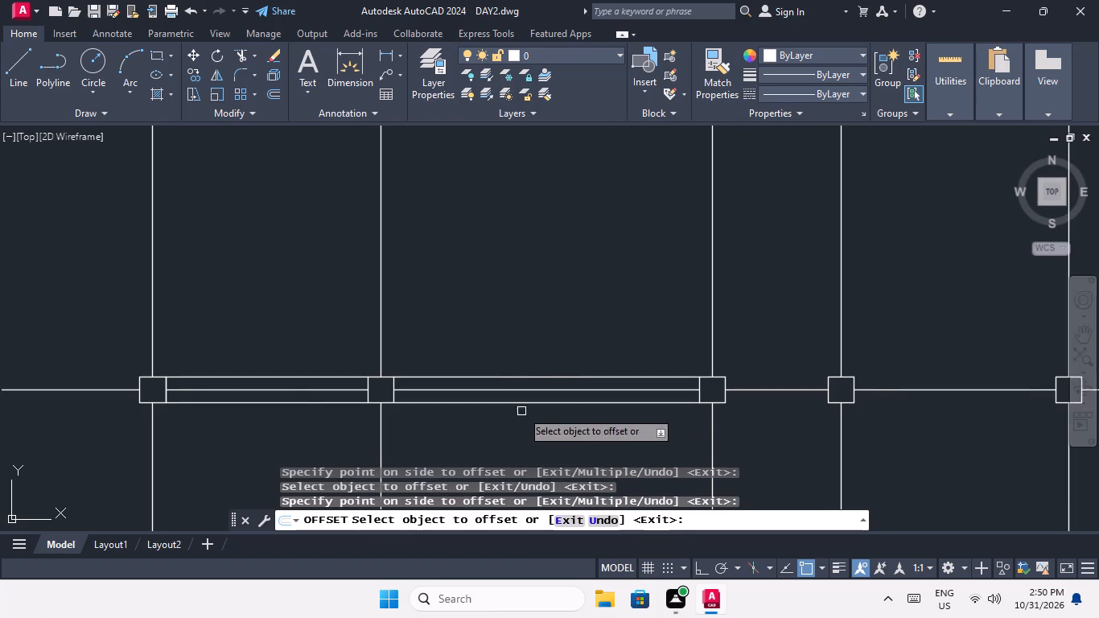
Offset the fifth row's grid line between the third and fourth squares by 4.5" to both sides.
scroll(512, 378, down, 2)
middle_drag(537, 418, 450, 399)
scroll(509, 363, up, 2)
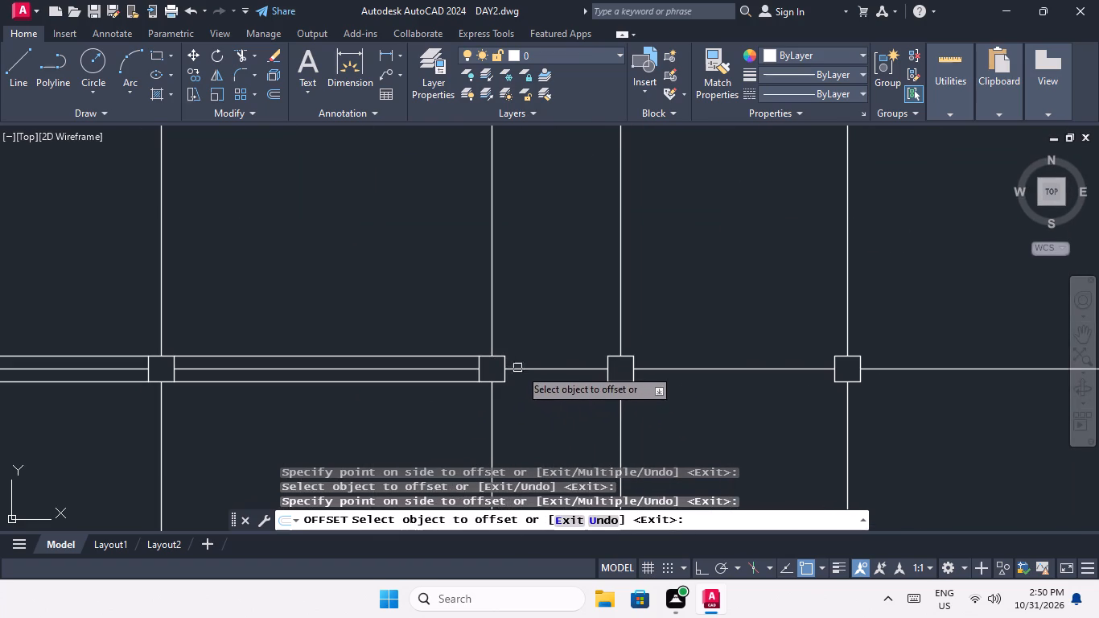
click(540, 369)
click(532, 330)
click(540, 371)
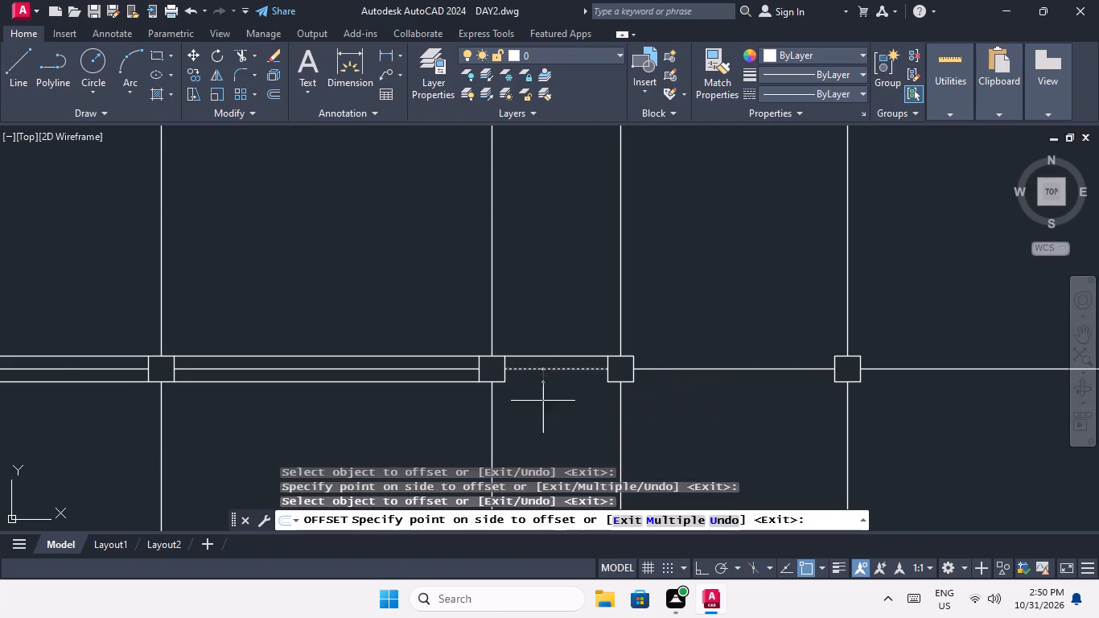
click(543, 401)
Offset the fifth row's grid line between the fourth and fifth squares by 4.5" to both sides.
scroll(542, 365, down, 1)
middle_drag(676, 417, 514, 412)
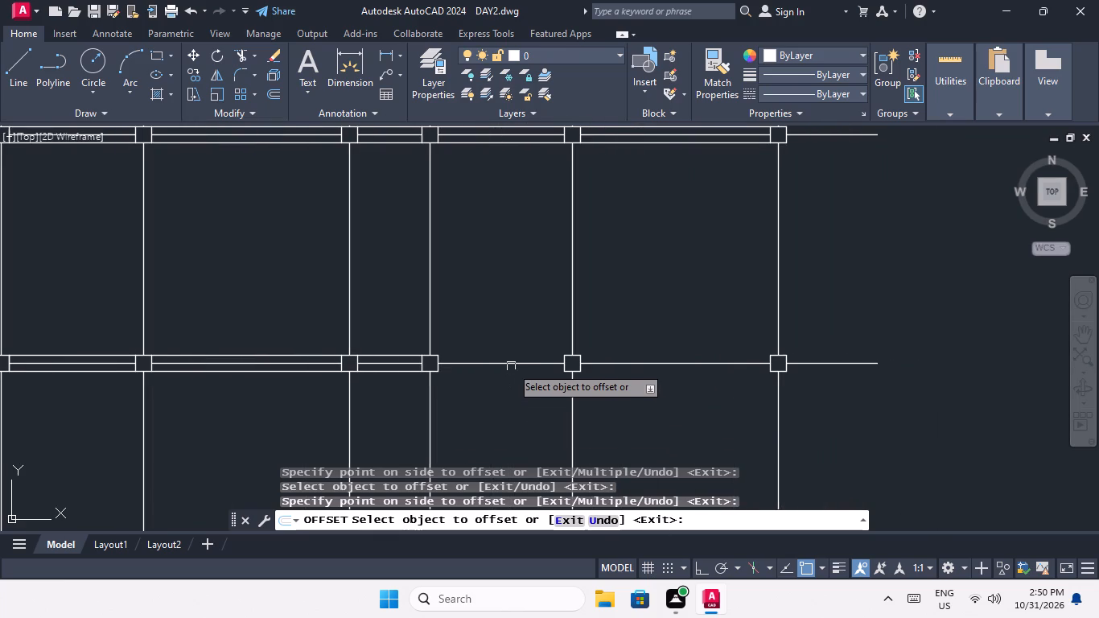
click(511, 366)
click(504, 322)
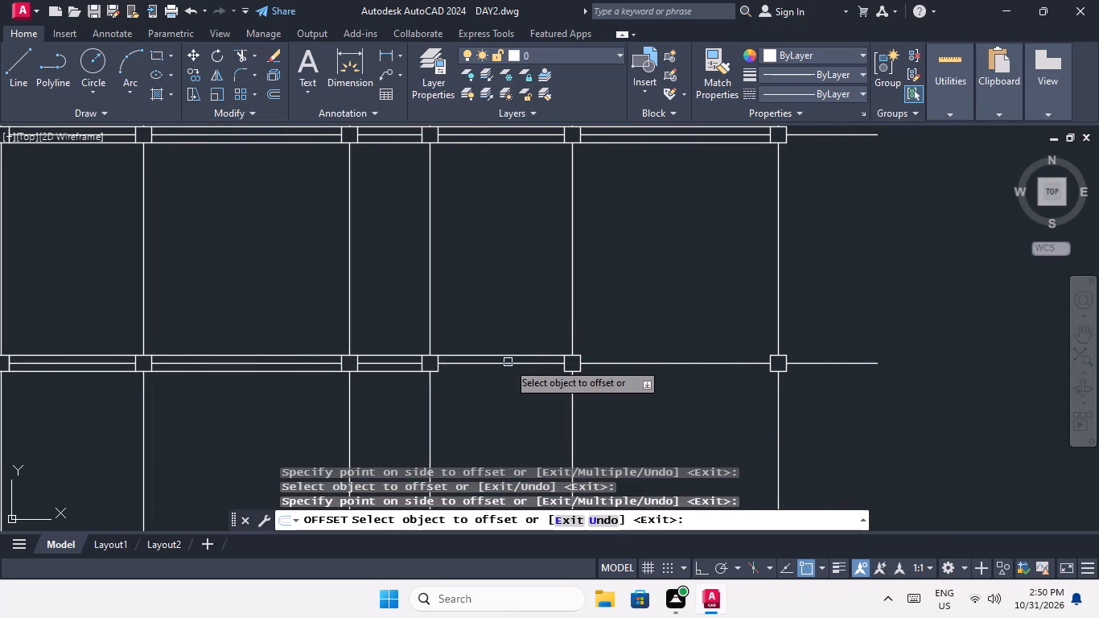
drag(508, 362, 508, 373)
click(509, 395)
Offset the fifth row's grid line between the fifth and sixth squares by 4.5" to both sides.
scroll(509, 370, down, 3)
scroll(556, 365, up, 3)
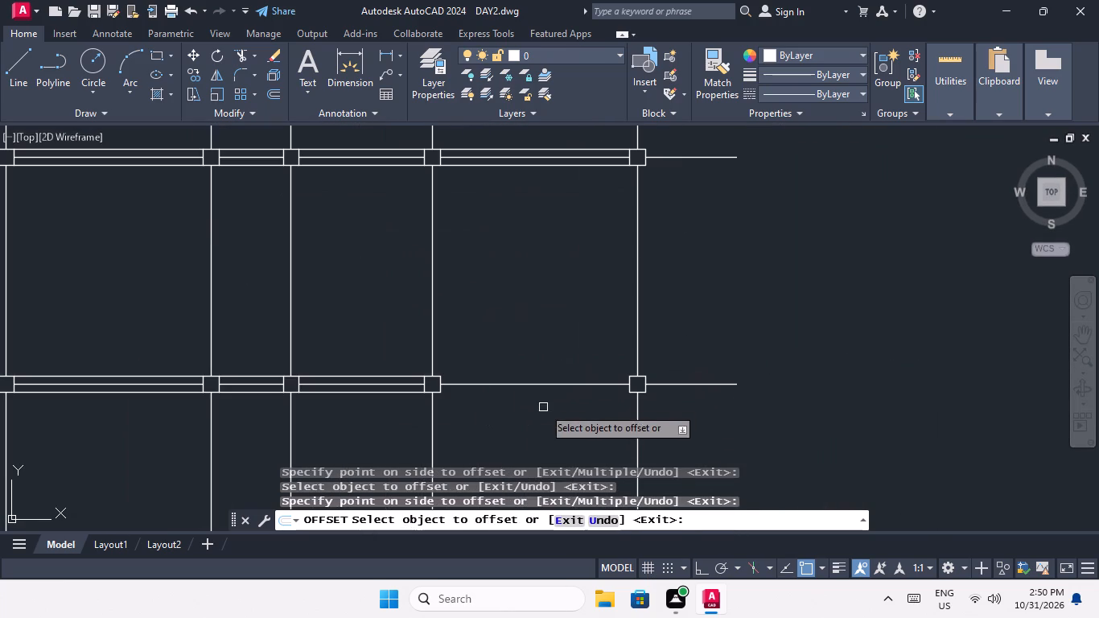
click(533, 386)
click(542, 299)
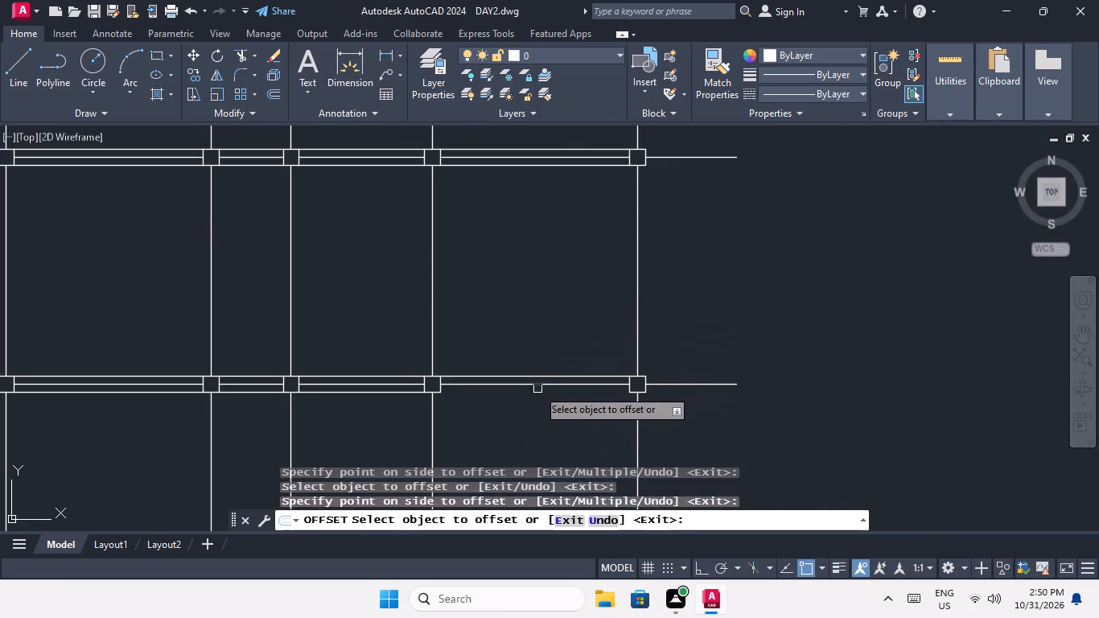
drag(537, 385, 537, 393)
click(540, 418)
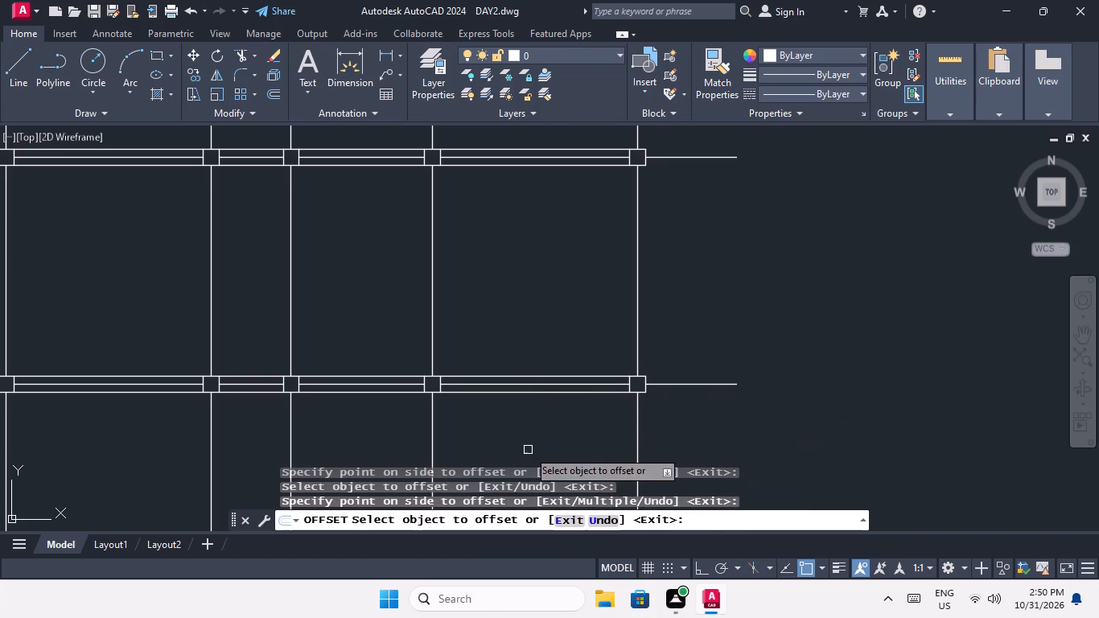
Offset the sixth row's grid line between the first and second squares by 4.5" to both sides.
middle_drag(531, 441, 550, 398)
scroll(548, 398, down, 2)
middle_drag(542, 430, 553, 359)
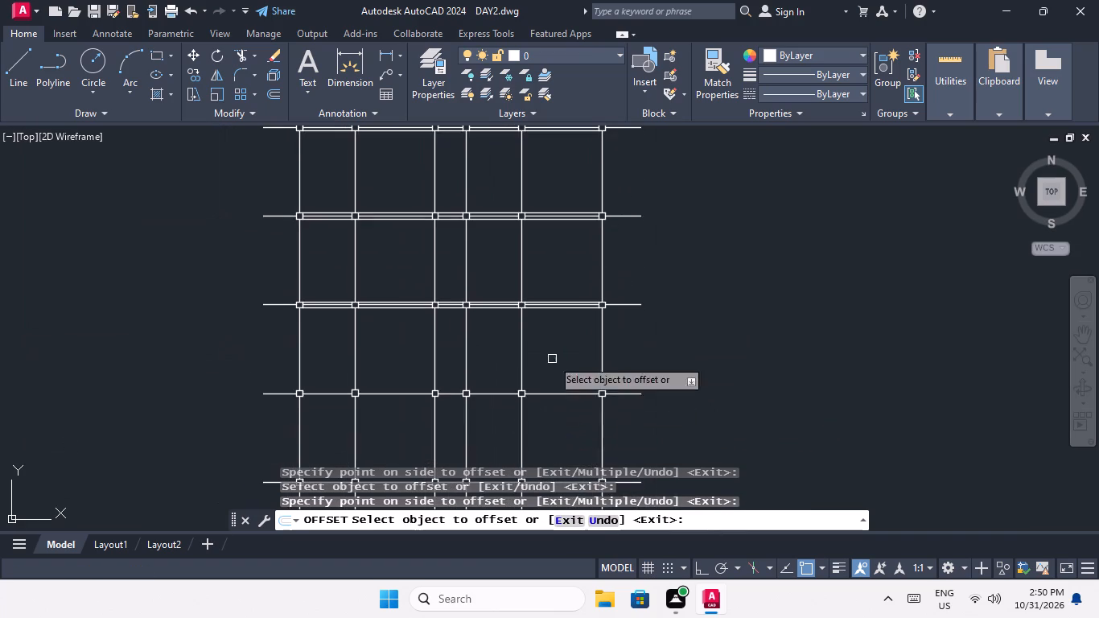
scroll(318, 399, up, 1)
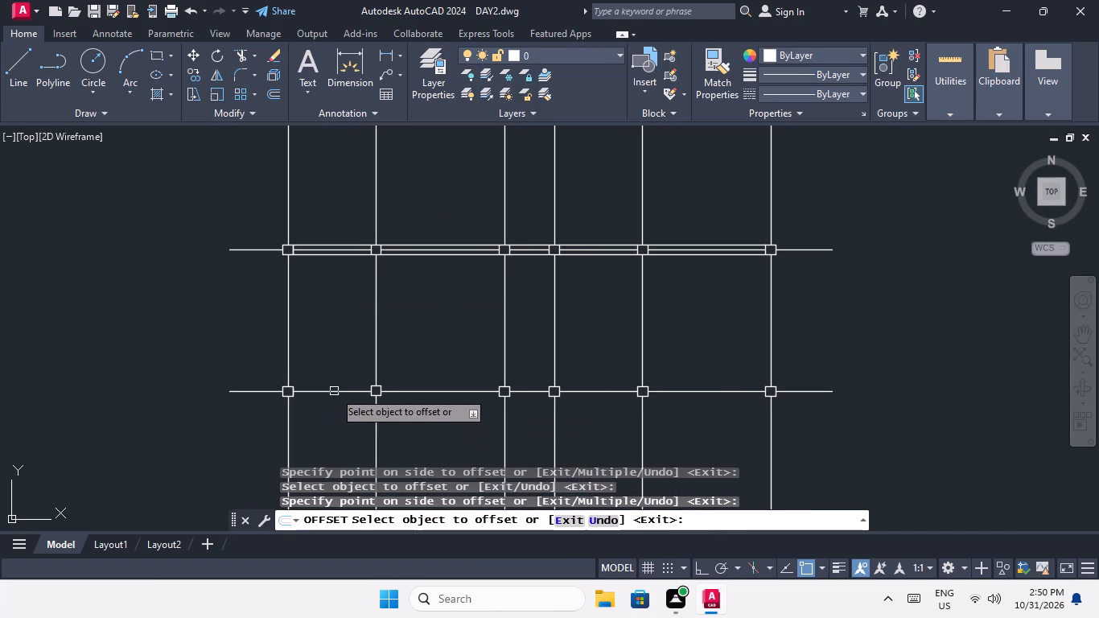
drag(334, 391, 336, 369)
click(337, 350)
scroll(337, 399, up, 1)
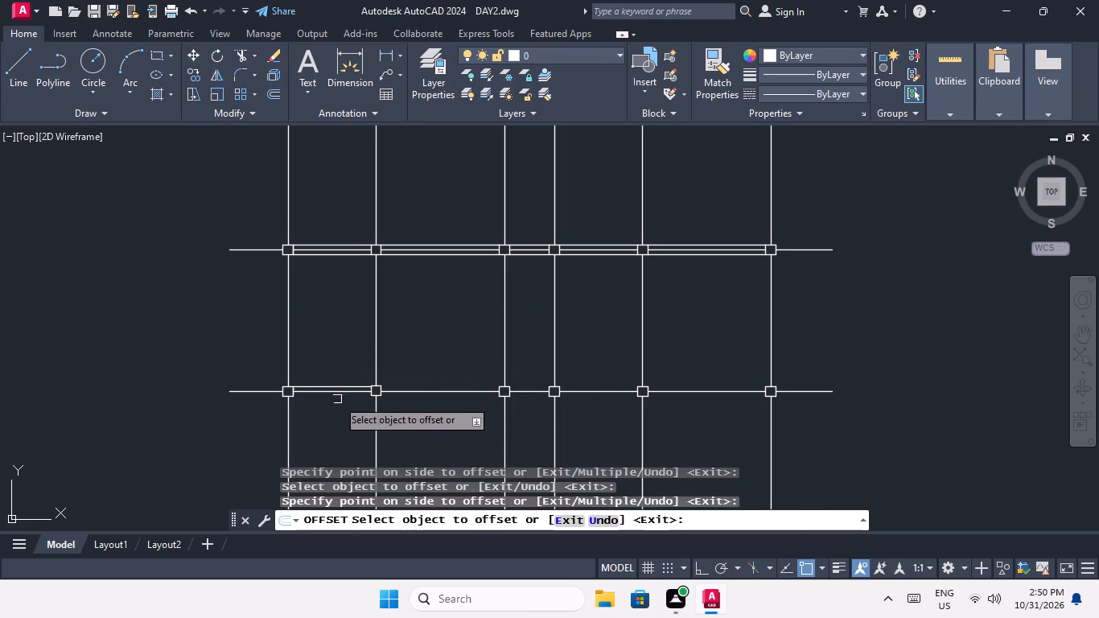
scroll(337, 399, up, 1)
click(326, 384)
click(340, 424)
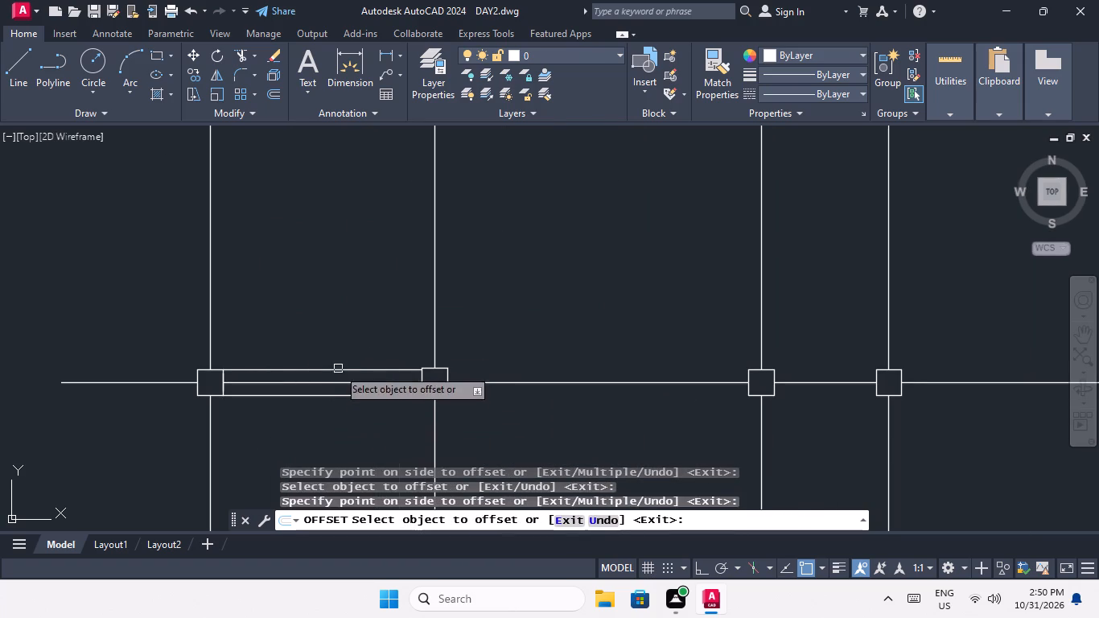
Offset the sixth row's grid line between the second and third squares by 4.5" to both sides.
scroll(338, 369, down, 2)
click(446, 375)
click(433, 332)
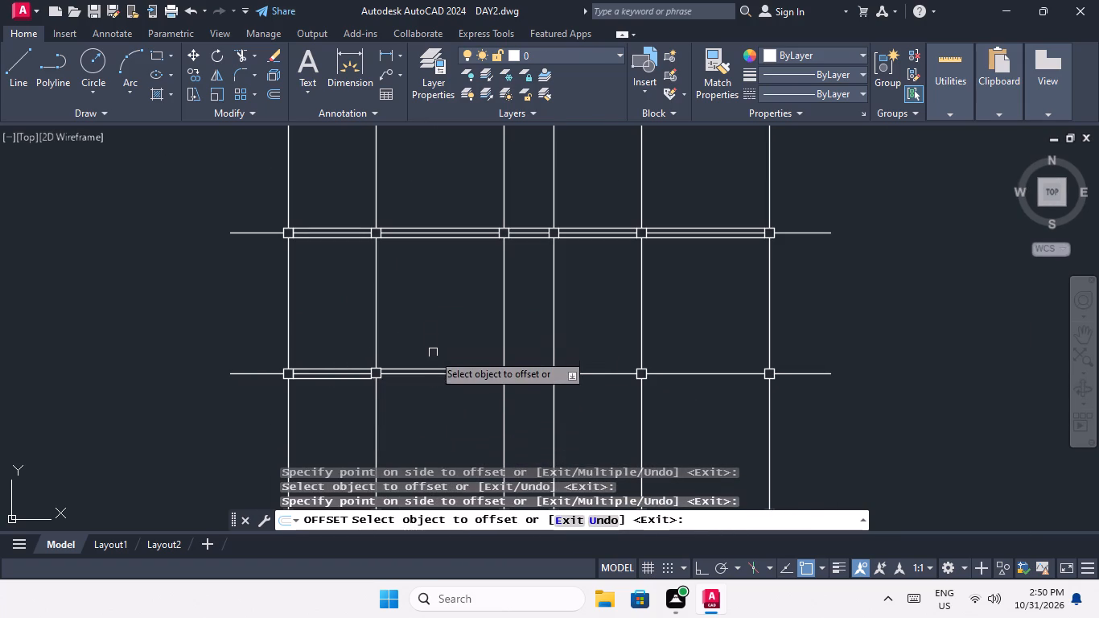
drag(437, 374, 435, 384)
click(438, 401)
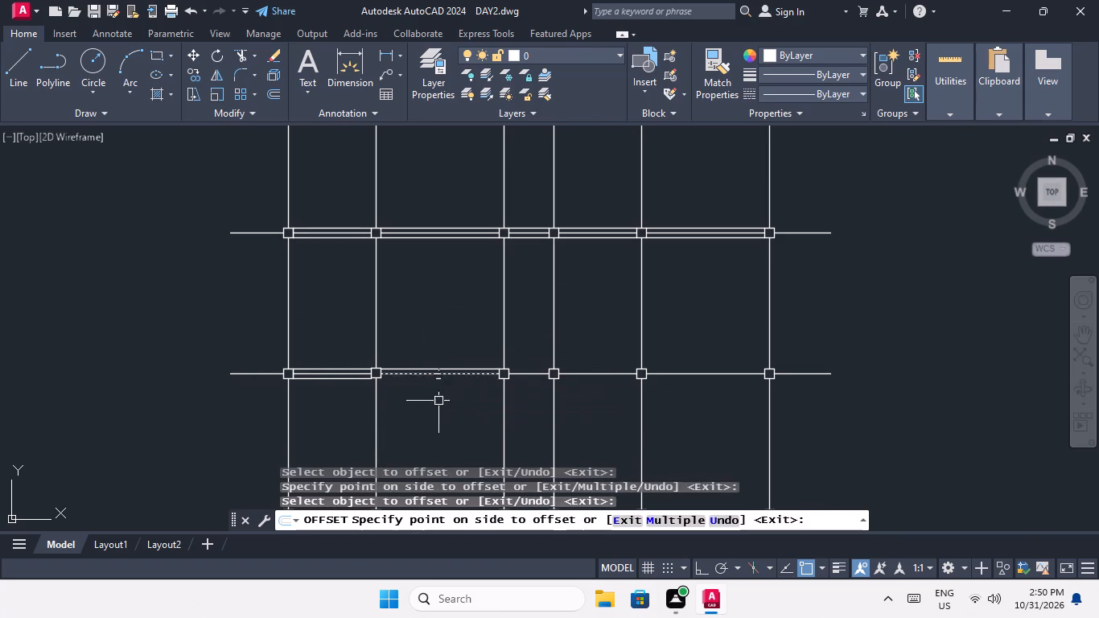
Offset the sixth row's grid line between the third and fourth squares by 4.5" to both sides.
scroll(427, 344, down, 1)
scroll(490, 357, up, 2)
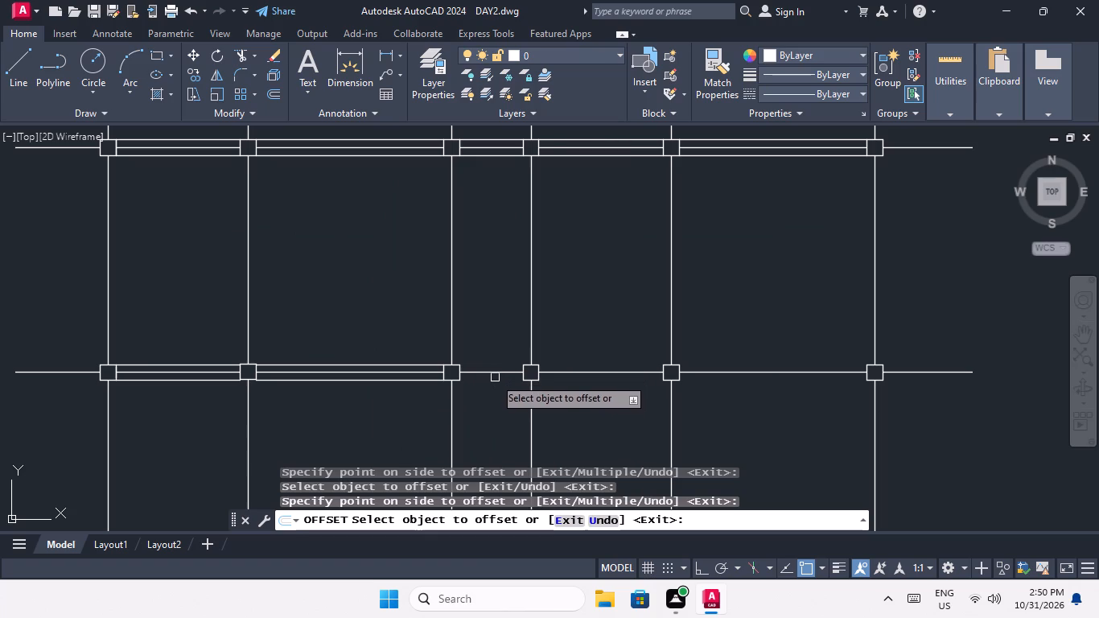
click(481, 373)
click(478, 349)
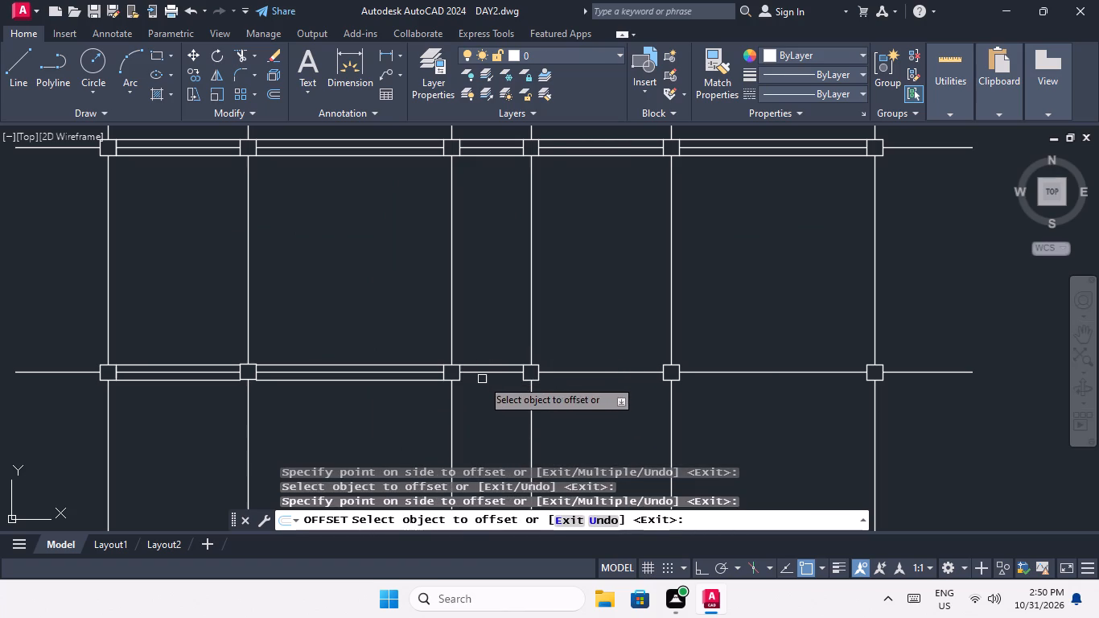
drag(485, 373, 489, 390)
click(489, 390)
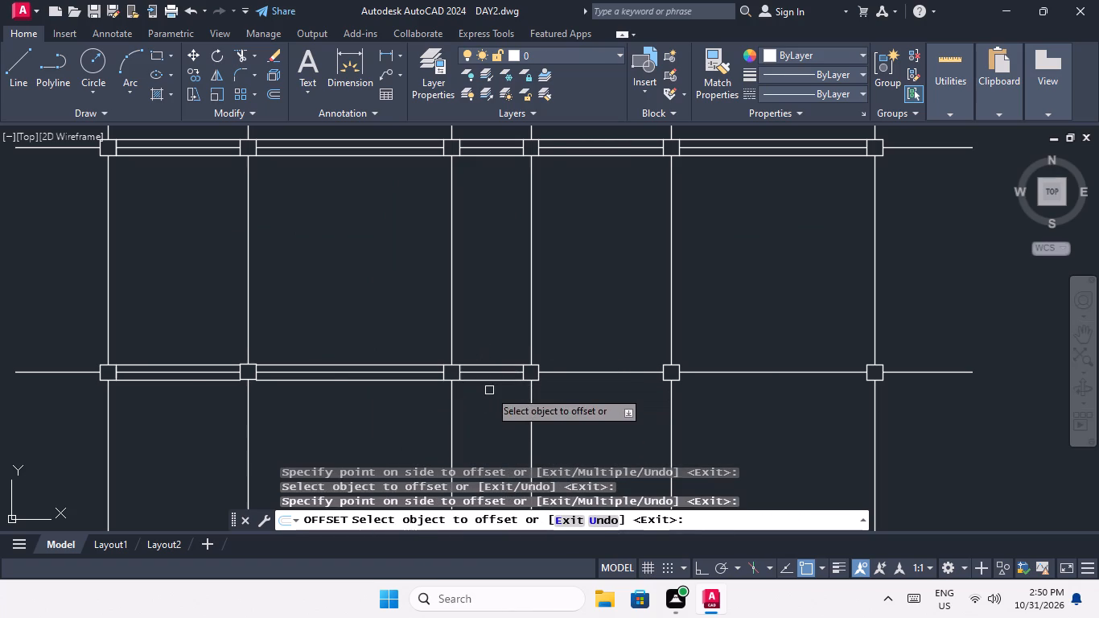
Offset the sixth row's grid line between the fourth and fifth squares by 4.5" to both sides.
scroll(488, 381, down, 1)
middle_drag(500, 402, 319, 377)
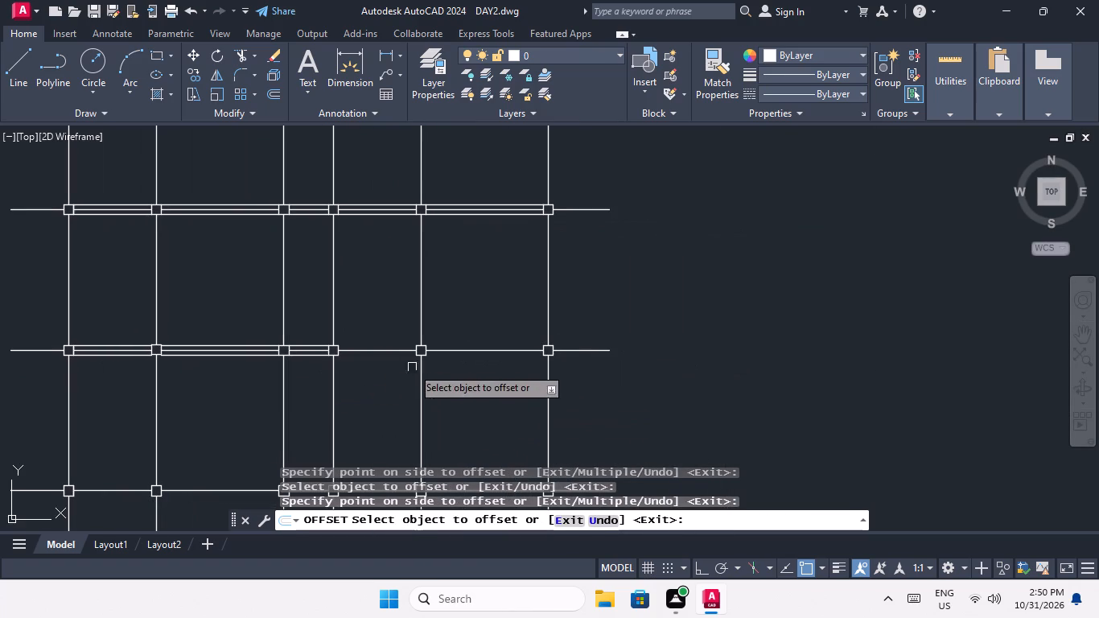
click(377, 352)
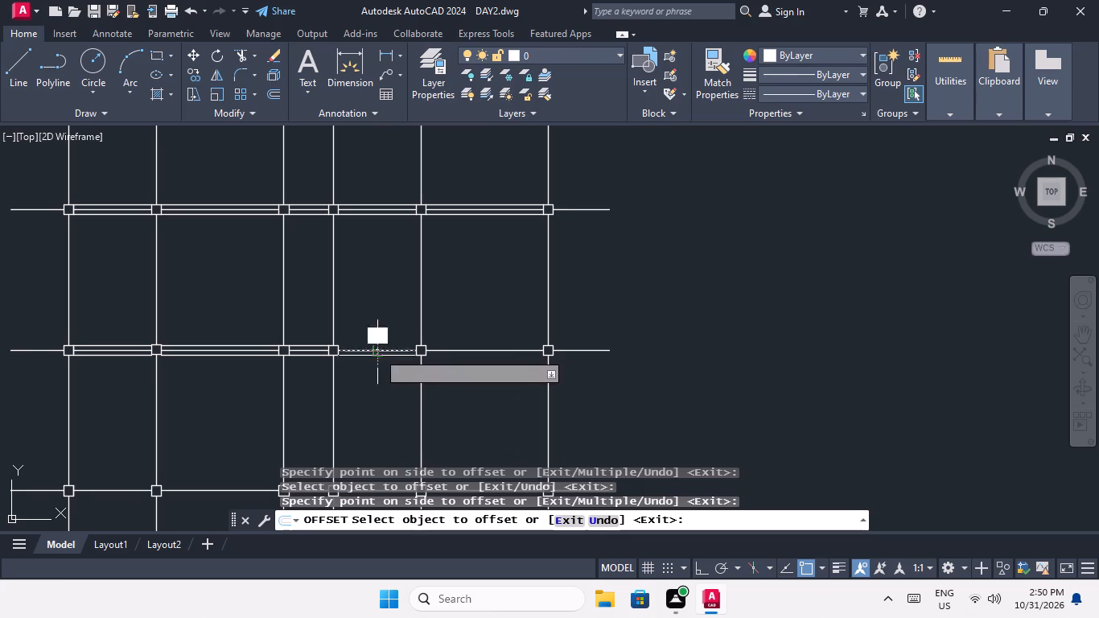
drag(371, 306, 375, 316)
scroll(381, 350, up, 3)
drag(364, 358, 366, 368)
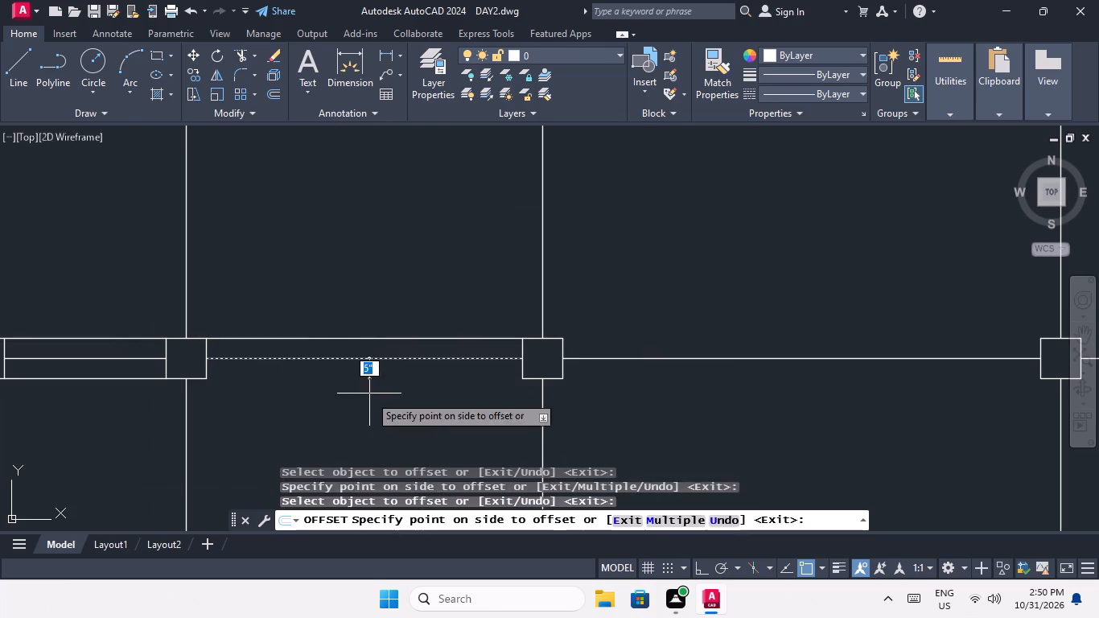
click(371, 396)
Offset the sixth row's grid line between the fifth and sixth squares by 4.5" to both sides.
scroll(368, 368, down, 2)
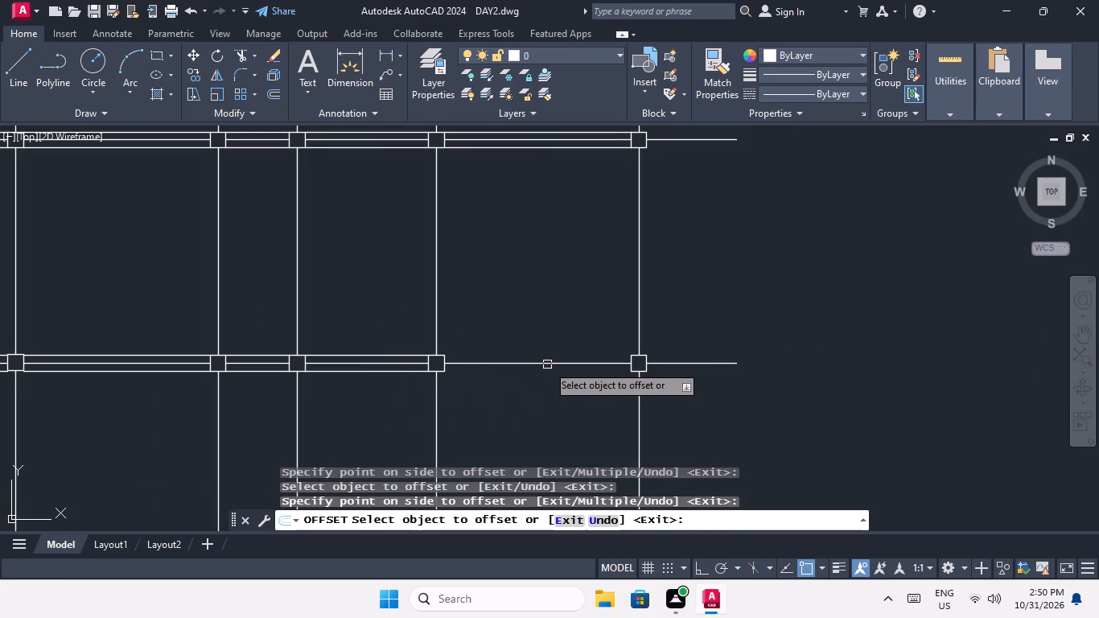
click(547, 365)
click(541, 329)
click(532, 367)
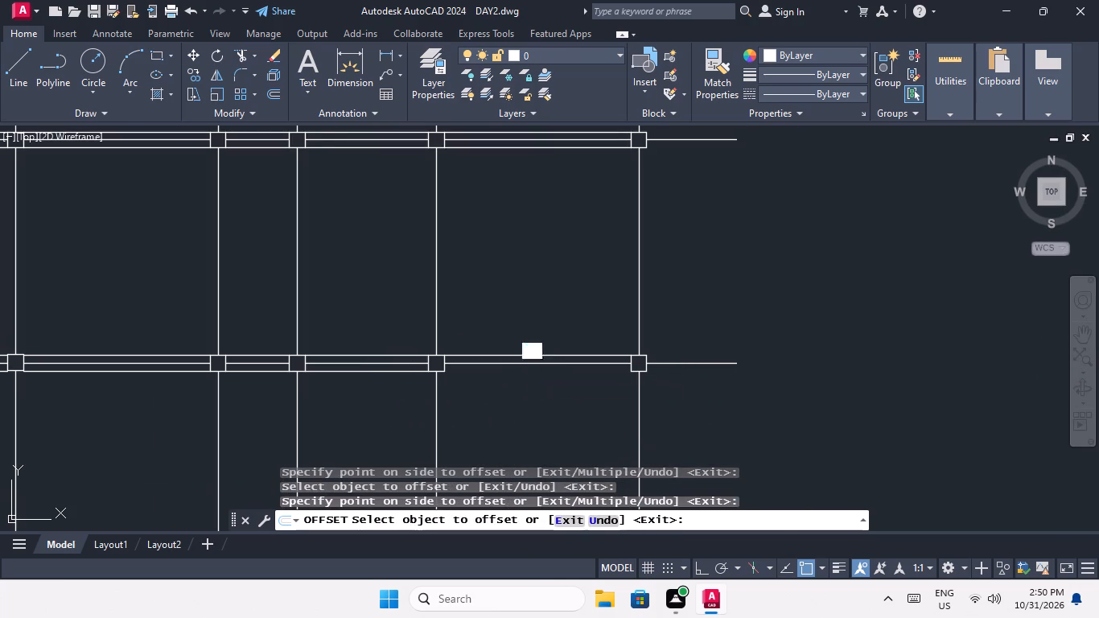
click(534, 384)
Offset the seventh row's grid line between the first and second squares by 4.5" to both sides.
scroll(533, 352, down, 3)
middle_drag(521, 360, 521, 327)
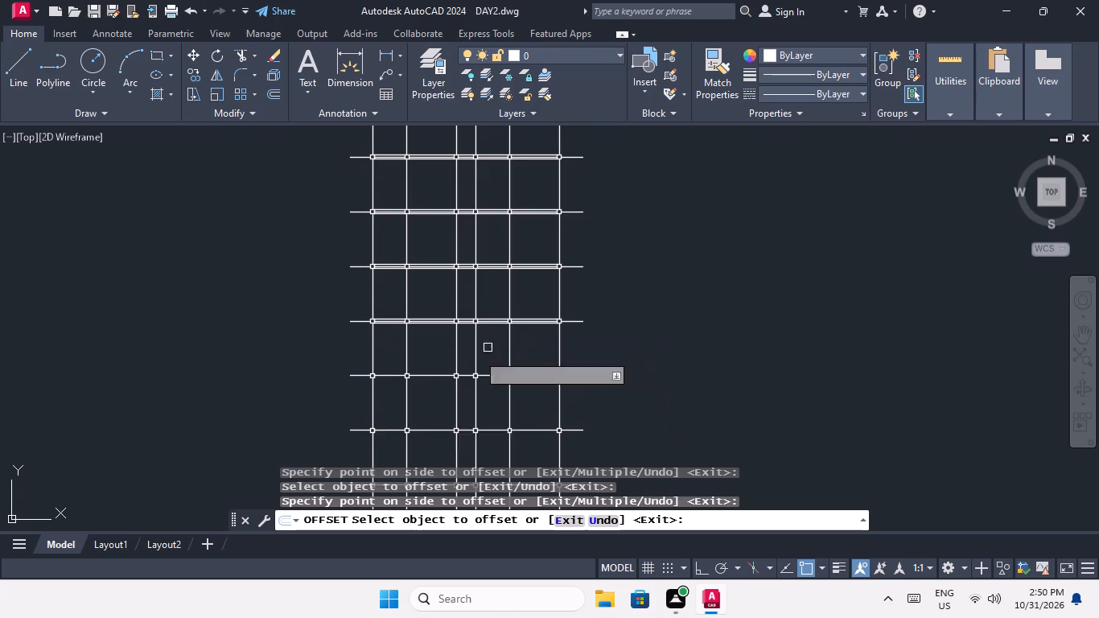
scroll(385, 389, up, 3)
drag(393, 344, 393, 336)
drag(387, 300, 387, 299)
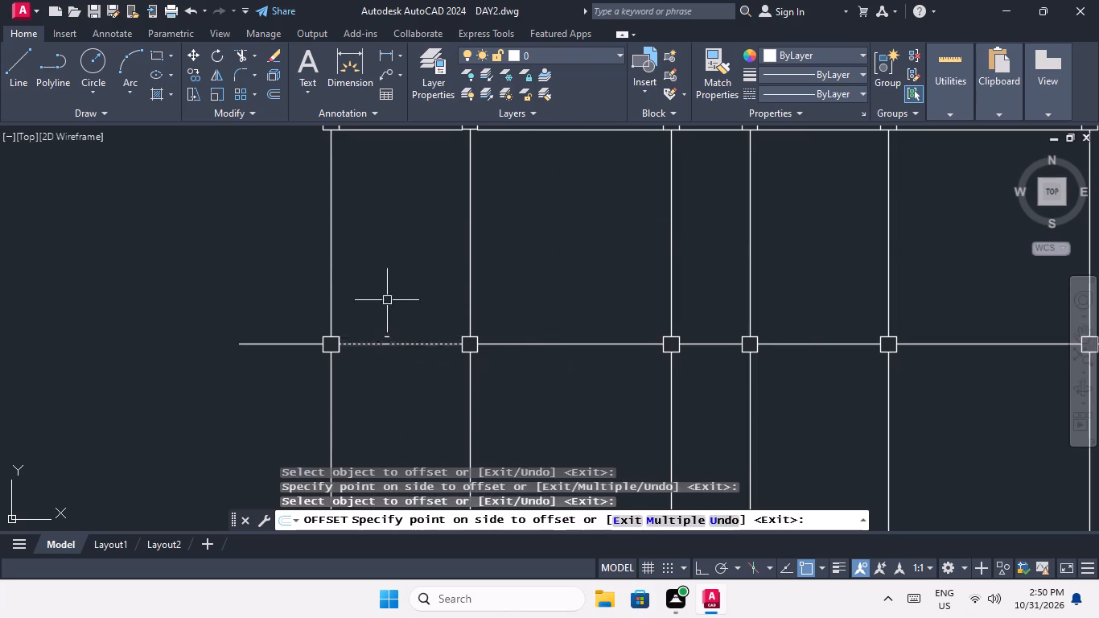
drag(387, 299, 392, 311)
drag(393, 344, 396, 358)
click(405, 391)
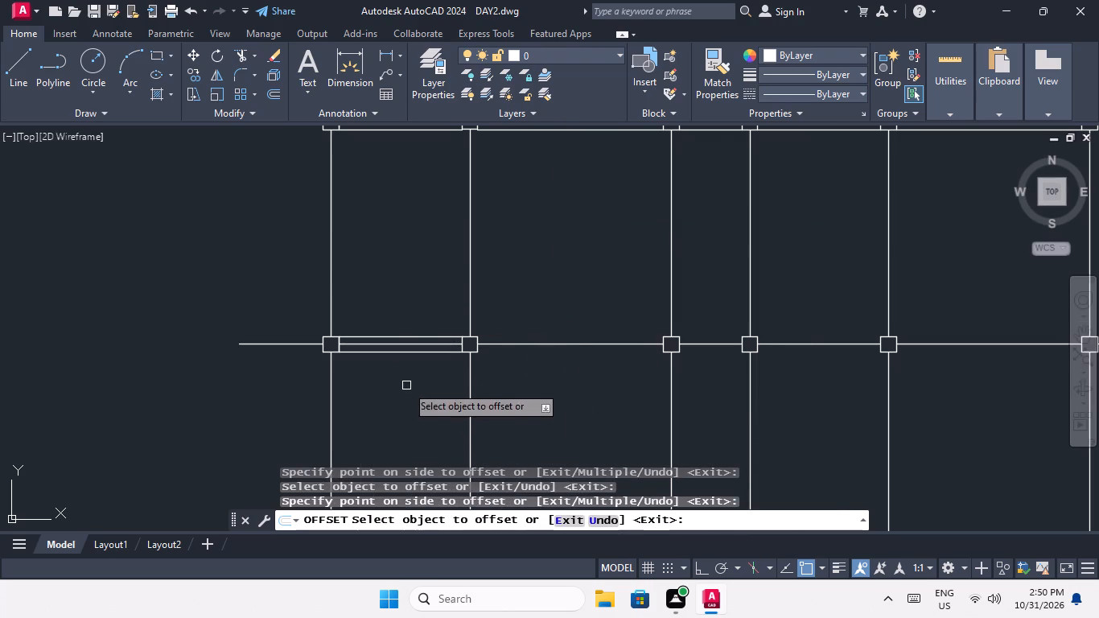
Offset the seventh row's grid line between the second and third squares by 4.5" to both sides.
scroll(406, 385, down, 1)
scroll(513, 364, up, 2)
drag(506, 355, 502, 345)
drag(494, 317, 495, 325)
drag(495, 355, 503, 380)
click(504, 385)
scroll(504, 371, down, 1)
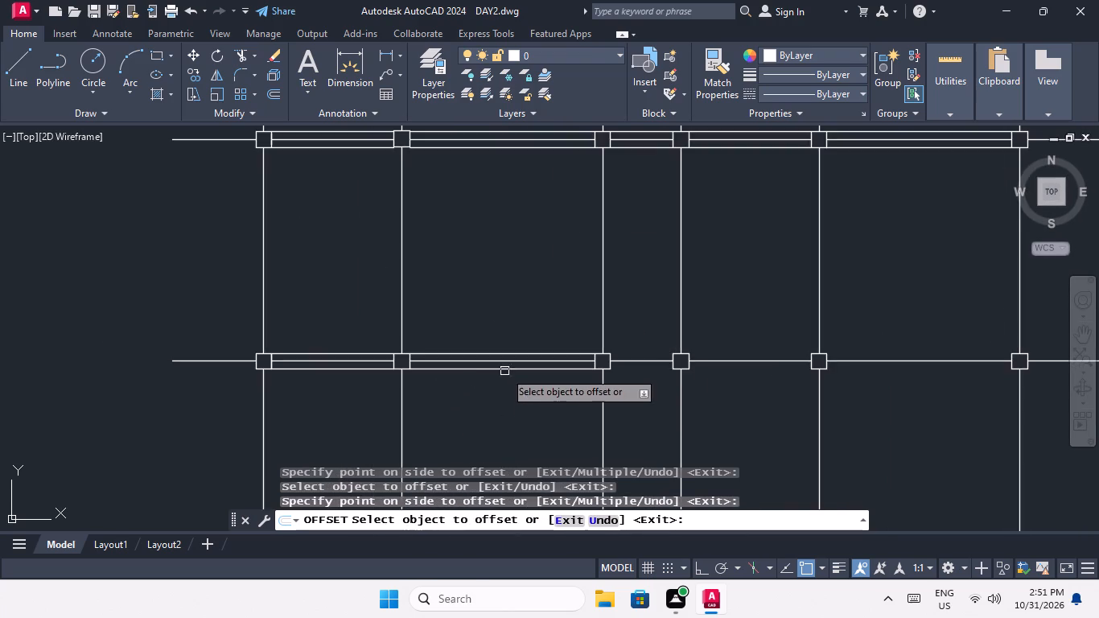
Offset the seventh row's grid line between the third and fourth squares by 4.5" to both sides.
scroll(549, 398, down, 1)
middle_drag(549, 398, 303, 410)
scroll(361, 402, up, 2)
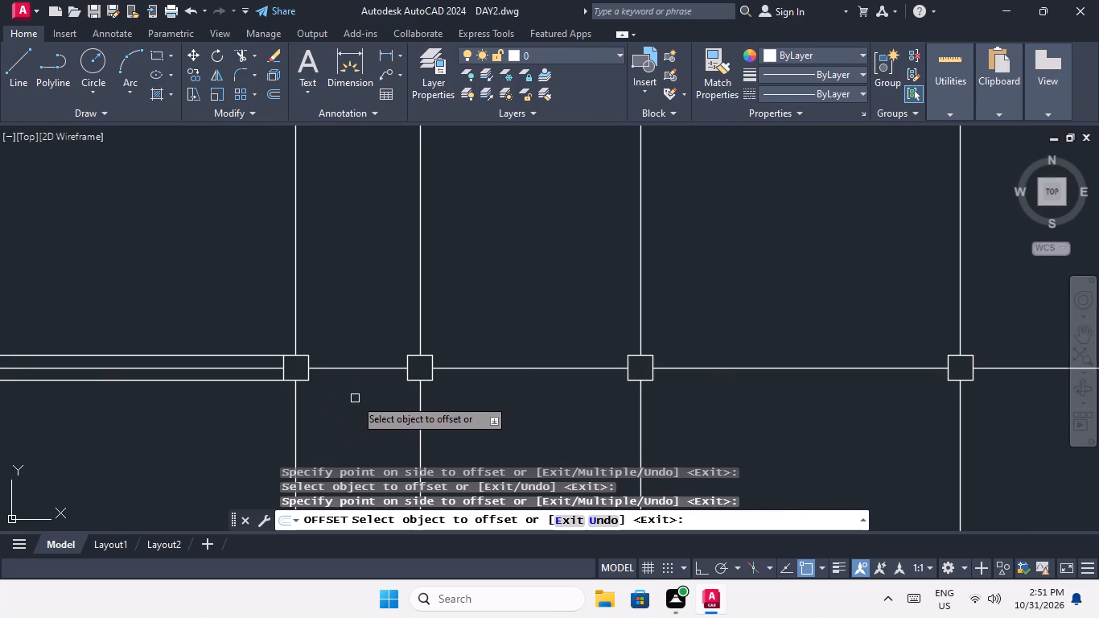
click(352, 368)
drag(344, 342, 348, 352)
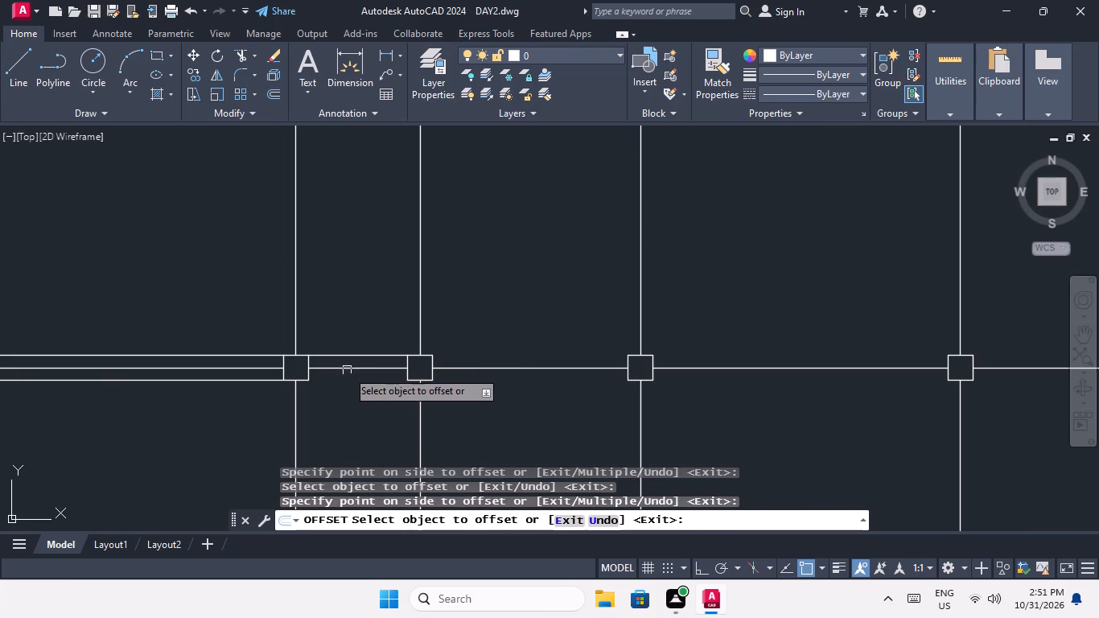
drag(347, 367, 349, 377)
click(350, 393)
Offset the seventh row's grid line between the fourth and fifth squares by 4.5" to both sides.
scroll(351, 393, down, 1)
scroll(484, 374, up, 2)
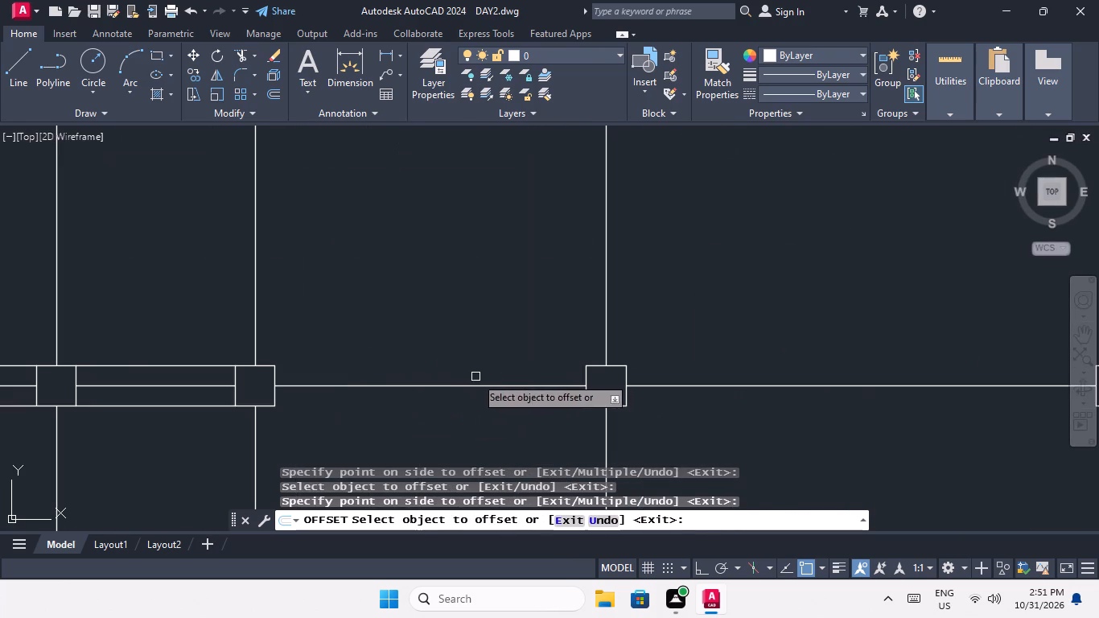
drag(411, 388, 414, 379)
drag(415, 346, 416, 355)
drag(417, 384, 423, 398)
click(433, 427)
Offset the seventh row's grid line between the fifth and sixth squares by 4.5" to both sides.
scroll(434, 407, down, 2)
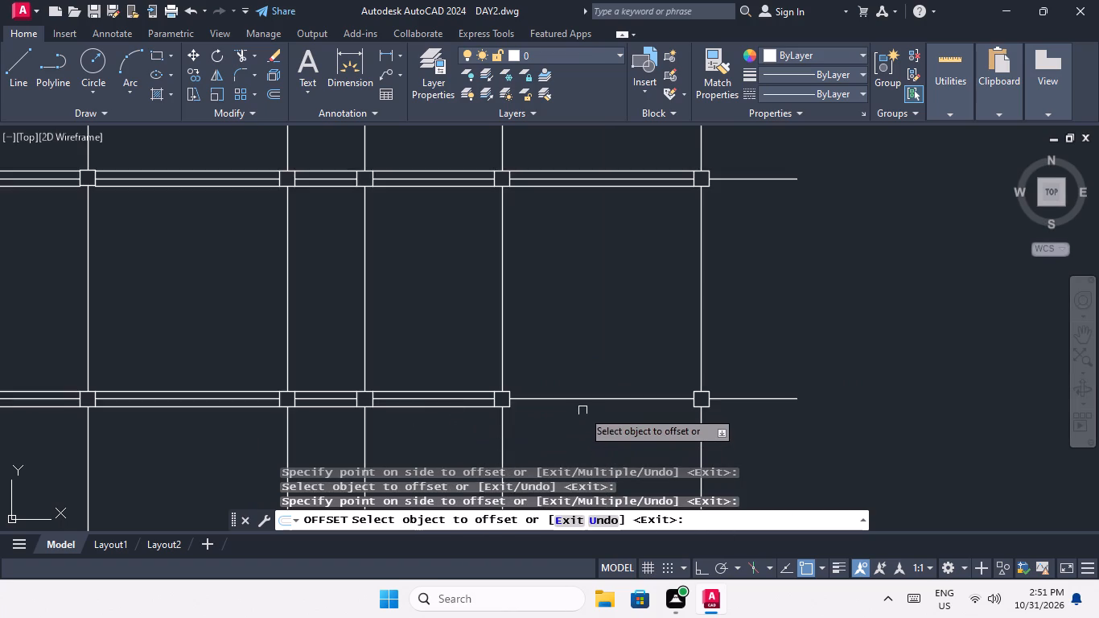
scroll(582, 410, up, 3)
click(566, 372)
click(554, 336)
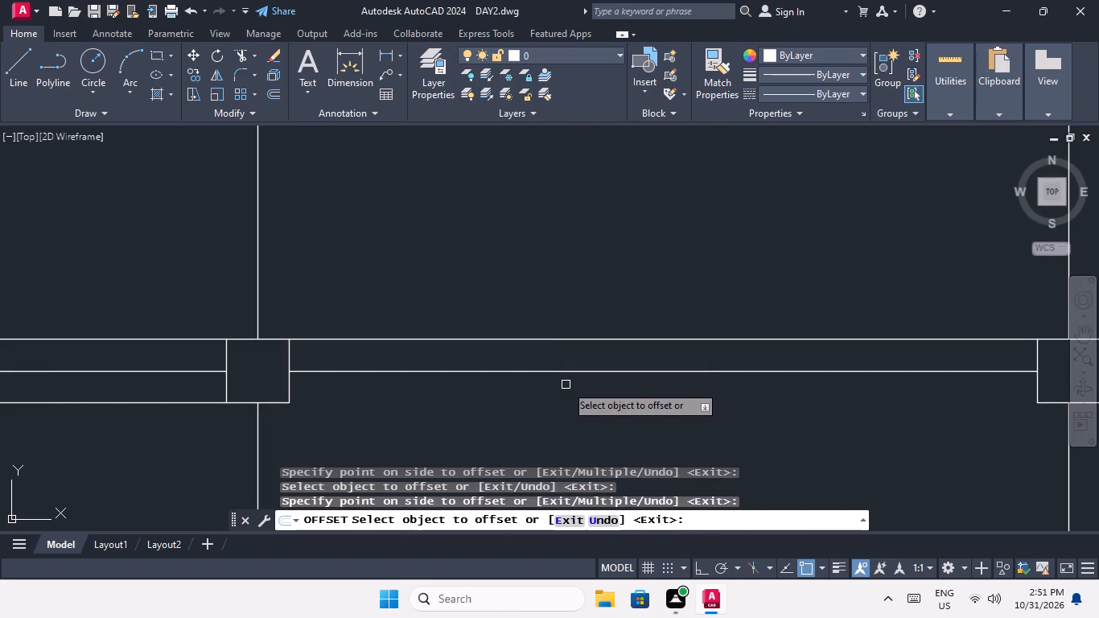
drag(551, 372, 557, 398)
click(558, 415)
Offset the eighth row's grid line between the first and second squares by 4.5" to both sides.
scroll(560, 401, down, 2)
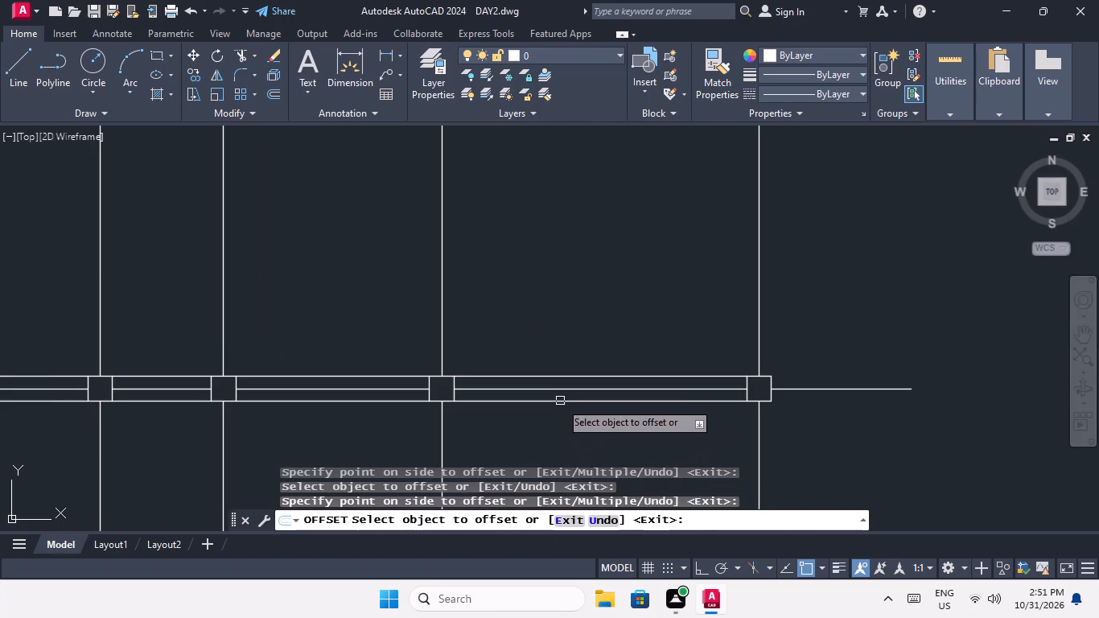
middle_drag(543, 463, 562, 402)
middle_drag(566, 393, 570, 384)
scroll(572, 383, down, 2)
middle_drag(566, 398, 583, 369)
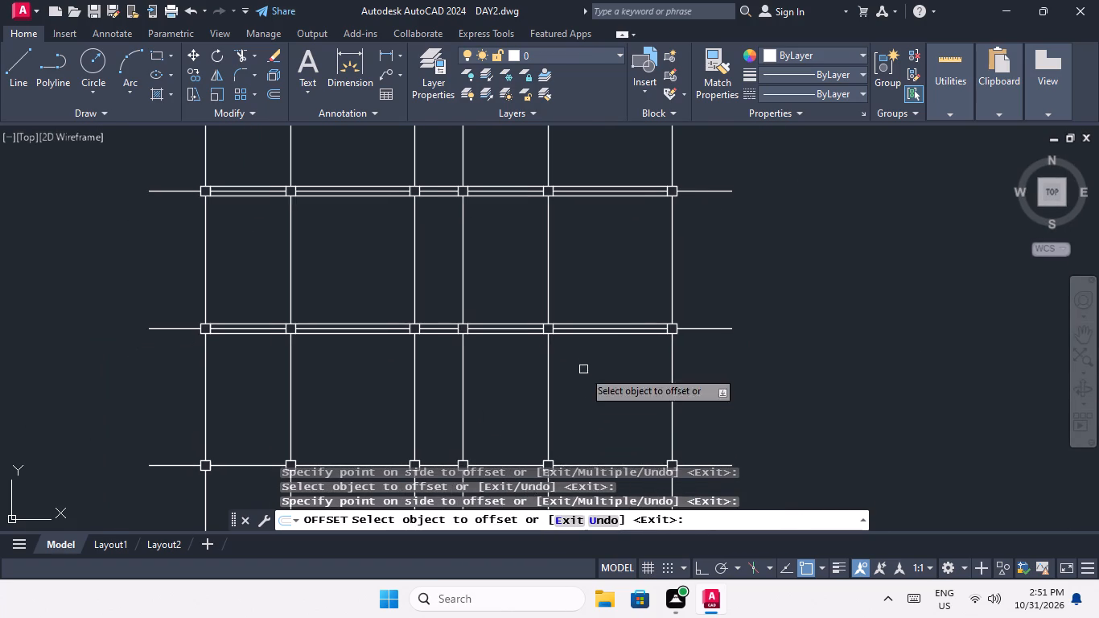
middle_drag(344, 367, 382, 290)
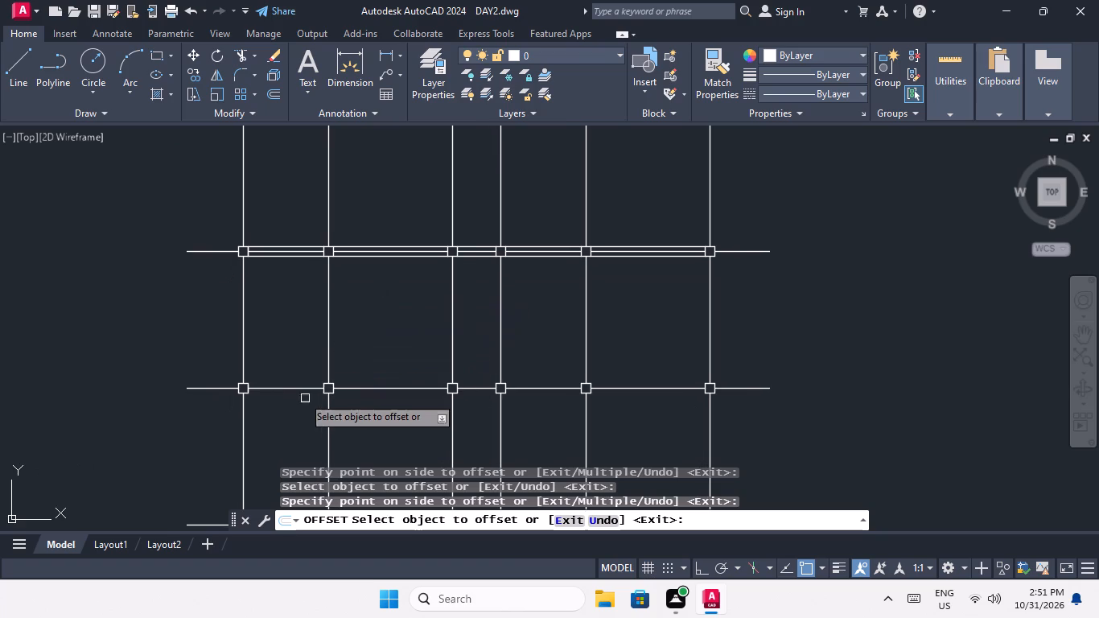
drag(291, 387, 292, 378)
drag(293, 359, 300, 369)
scroll(302, 398, up, 2)
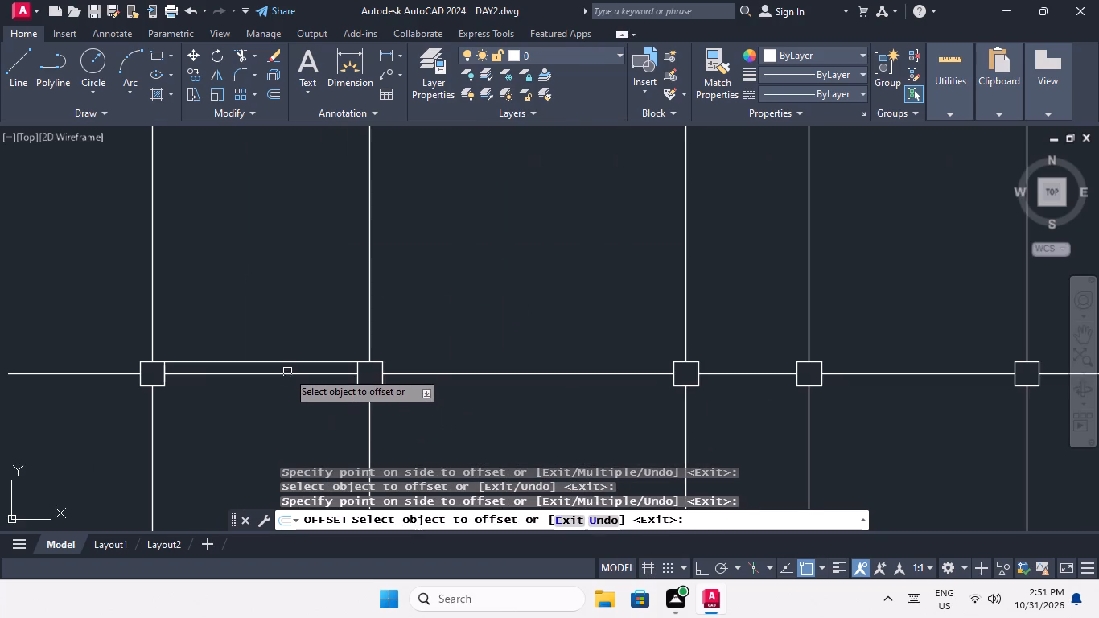
drag(288, 376, 293, 385)
click(298, 411)
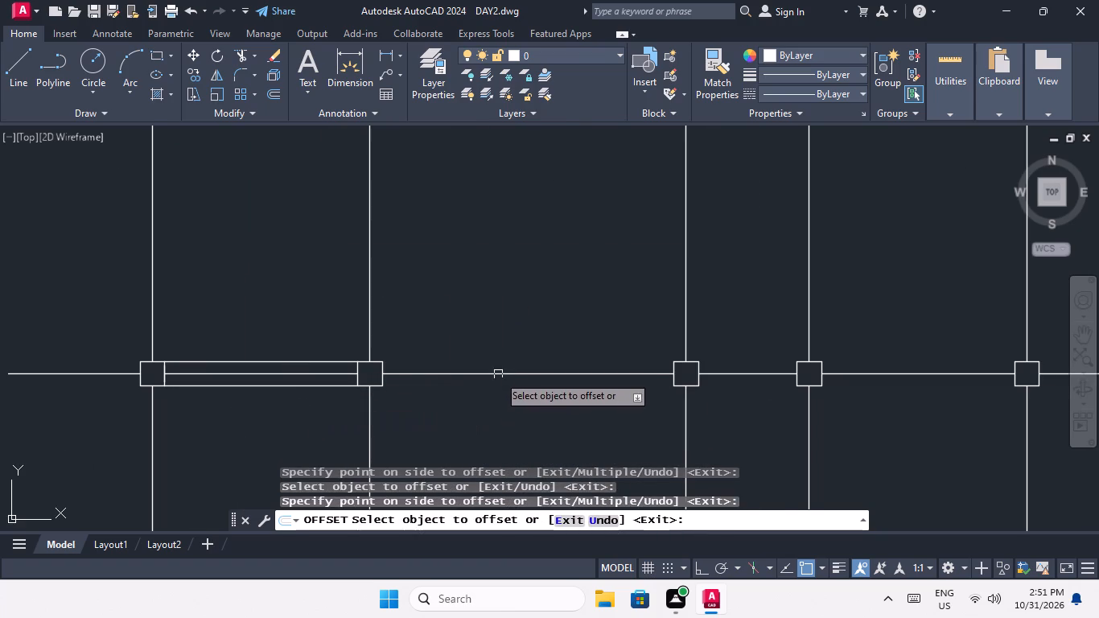
Offset the eighth row's grid line between the second and third squares by 4.5" to both sides.
click(499, 376)
click(492, 336)
drag(500, 372, 502, 381)
click(504, 399)
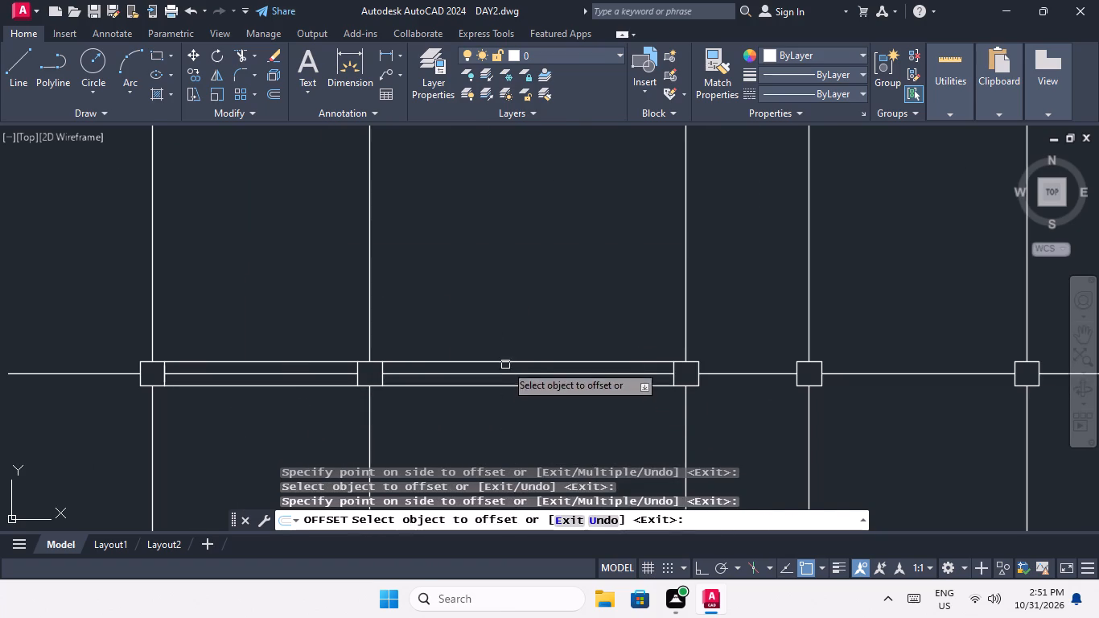
Offset the eighth row's grid line between the third and fourth squares by 4.5" to both sides.
scroll(505, 365, down, 2)
middle_drag(524, 399, 380, 397)
scroll(454, 367, up, 3)
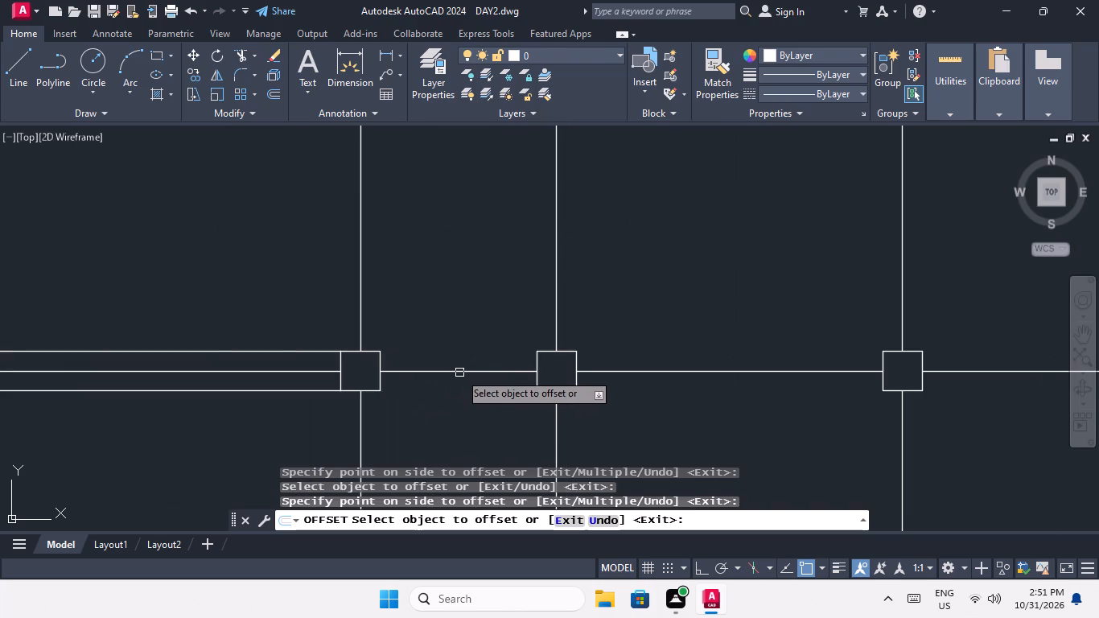
click(459, 373)
click(449, 333)
drag(456, 373, 459, 390)
click(459, 395)
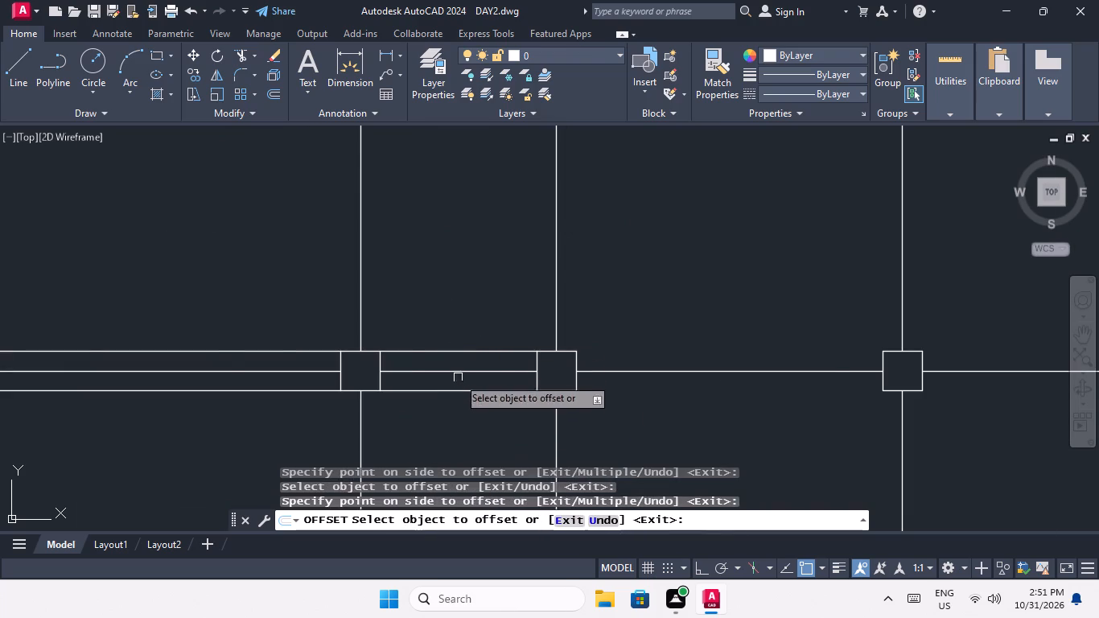
Offset the eighth row's grid line between the fourth and fifth squares by 4.5" to both sides.
scroll(457, 367, down, 2)
scroll(549, 367, up, 1)
drag(555, 373, 555, 361)
click(548, 323)
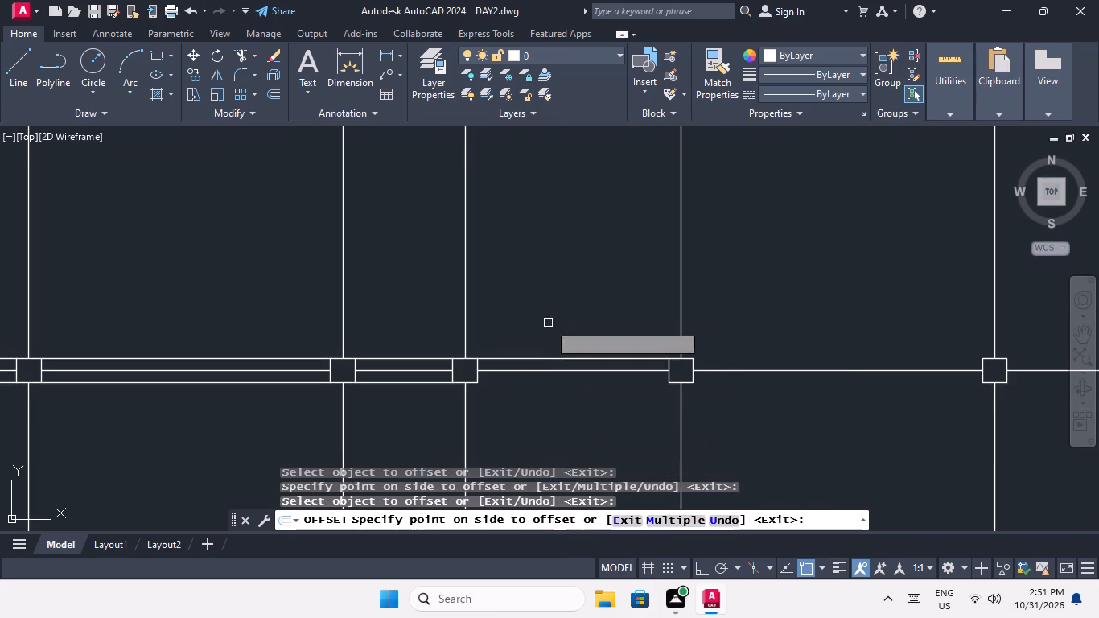
drag(554, 370, 557, 379)
click(561, 393)
Offset the eighth row's grid line between the fifth and sixth squares by 4.5" to both sides.
scroll(554, 356, down, 3)
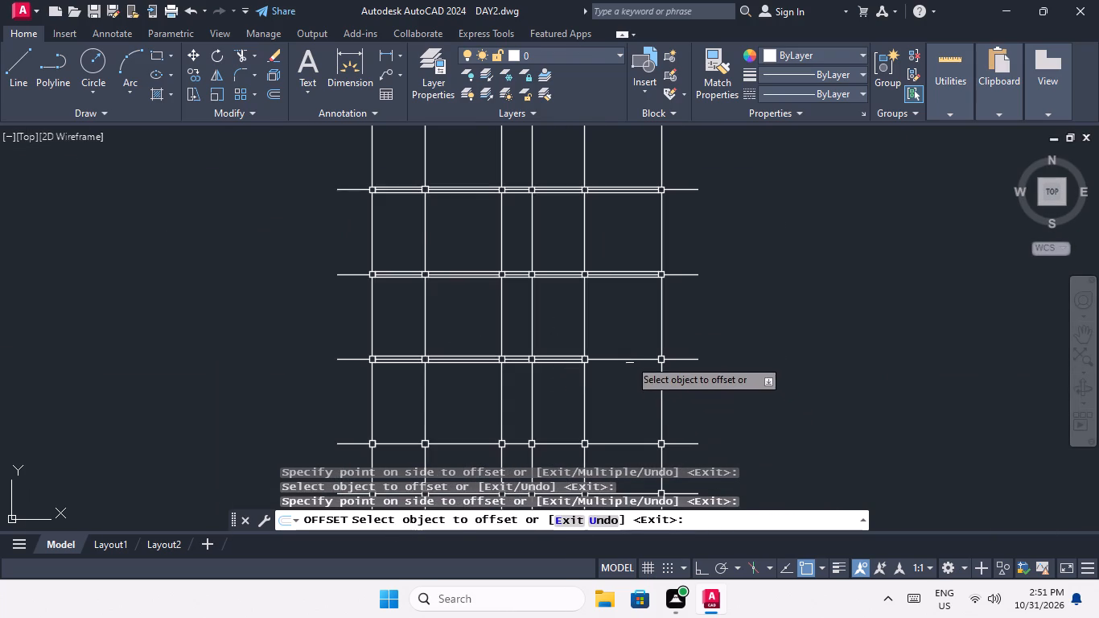
scroll(629, 359, up, 3)
click(617, 367)
drag(615, 345, 616, 355)
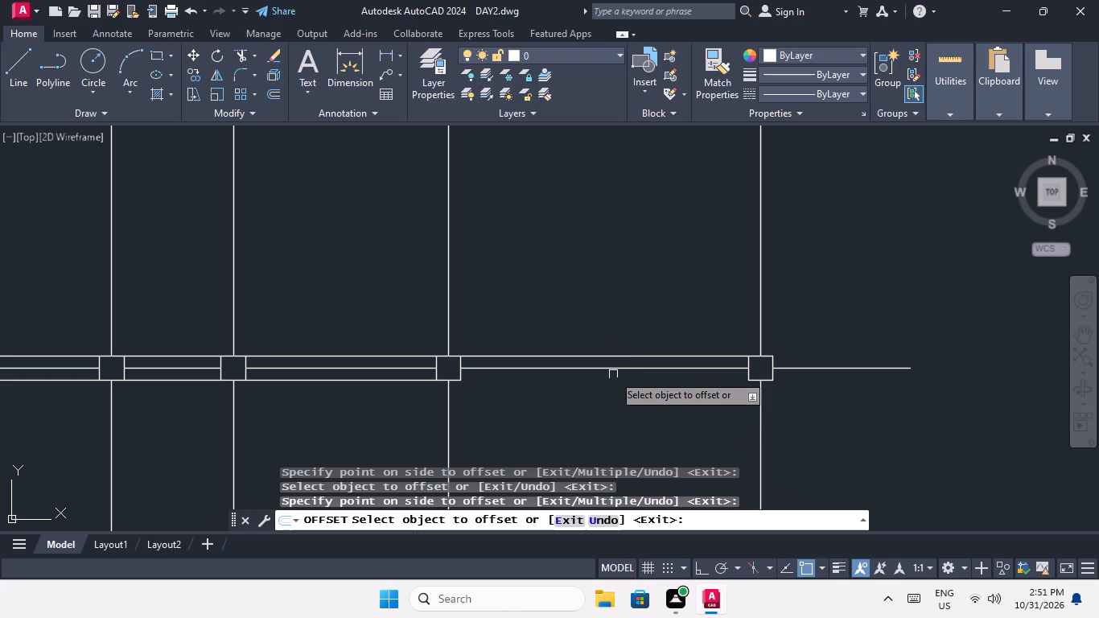
drag(612, 369, 621, 393)
click(628, 424)
Offset the ninth row's grid line between the first and second squares by 4.5" to both sides.
scroll(637, 307, down, 3)
middle_drag(622, 377, 614, 295)
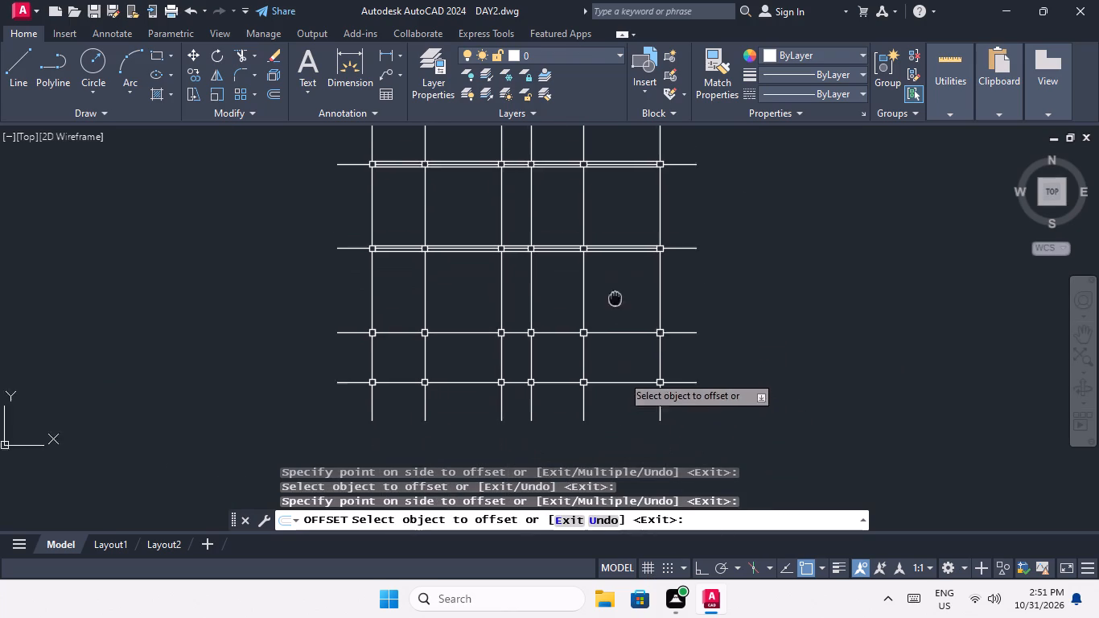
middle_drag(614, 295, 611, 286)
scroll(384, 307, up, 2)
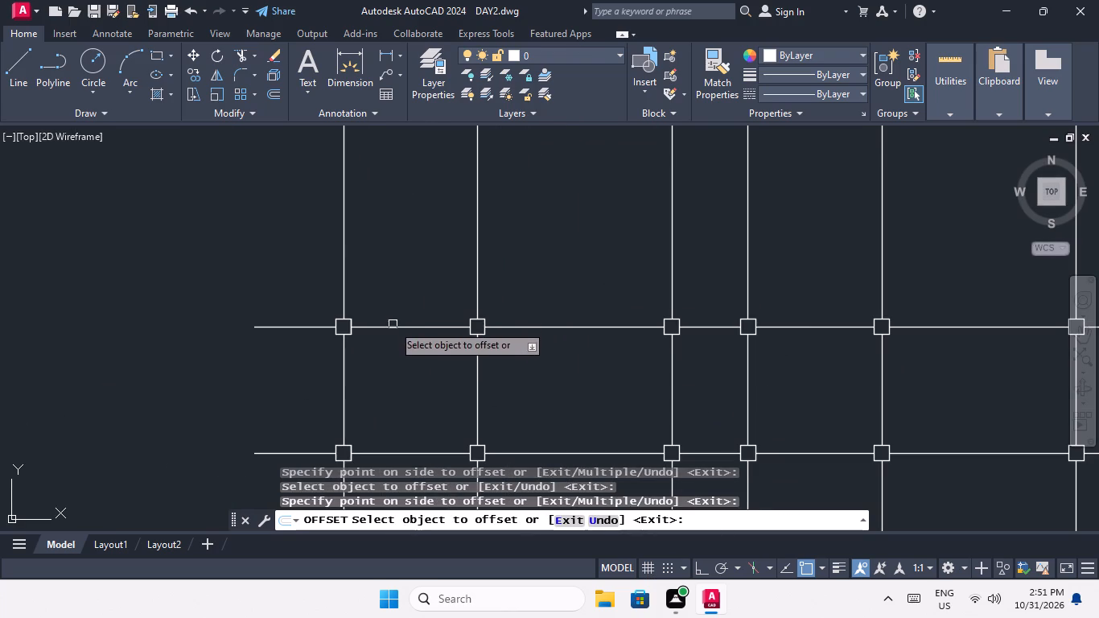
click(393, 324)
drag(387, 289, 390, 299)
click(395, 330)
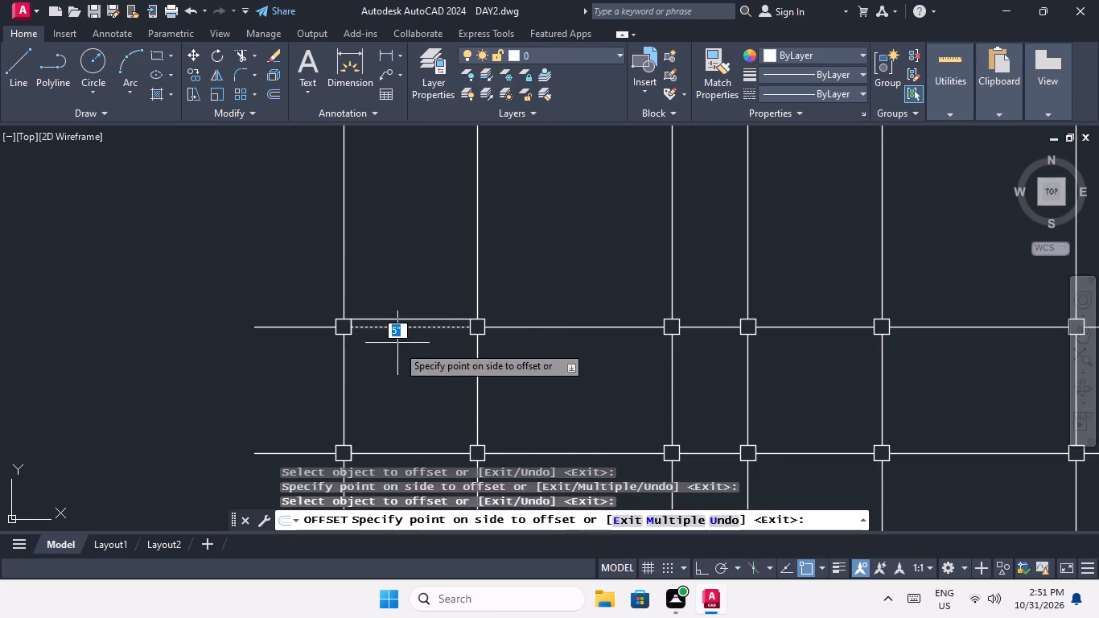
click(397, 353)
Offset the ninth row's grid line between the second and third squares by 4.5" to both sides.
scroll(405, 330, down, 2)
scroll(500, 319, up, 2)
drag(414, 342, 414, 335)
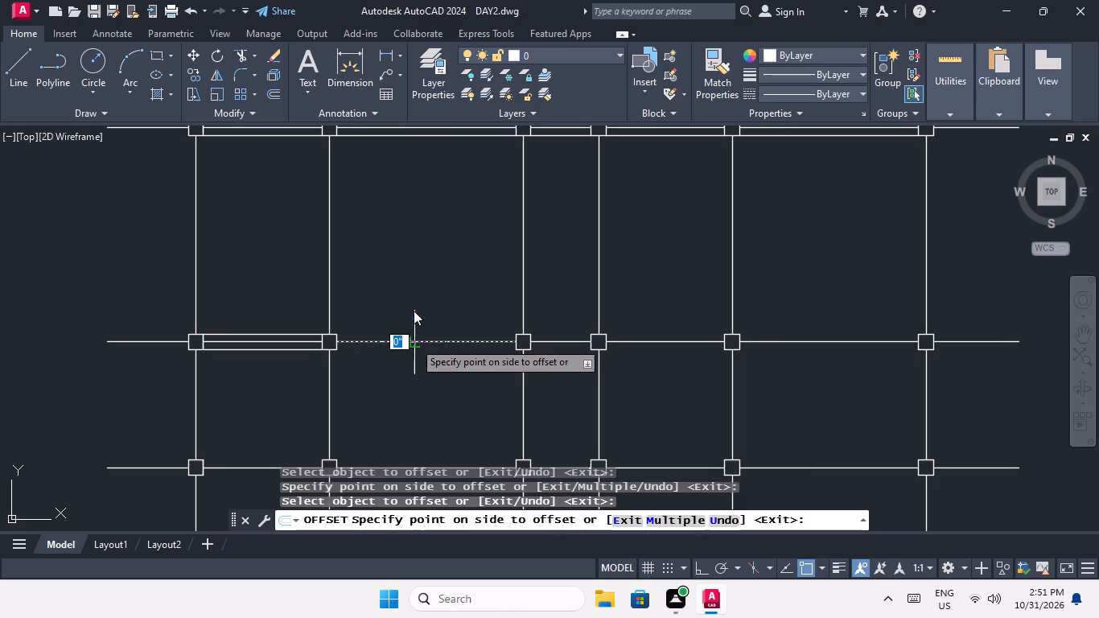
drag(414, 307, 422, 319)
drag(424, 342, 429, 378)
click(430, 382)
Offset the ninth row's grid line between the third and fourth squares by 4.5" to both sides.
scroll(431, 364, down, 1)
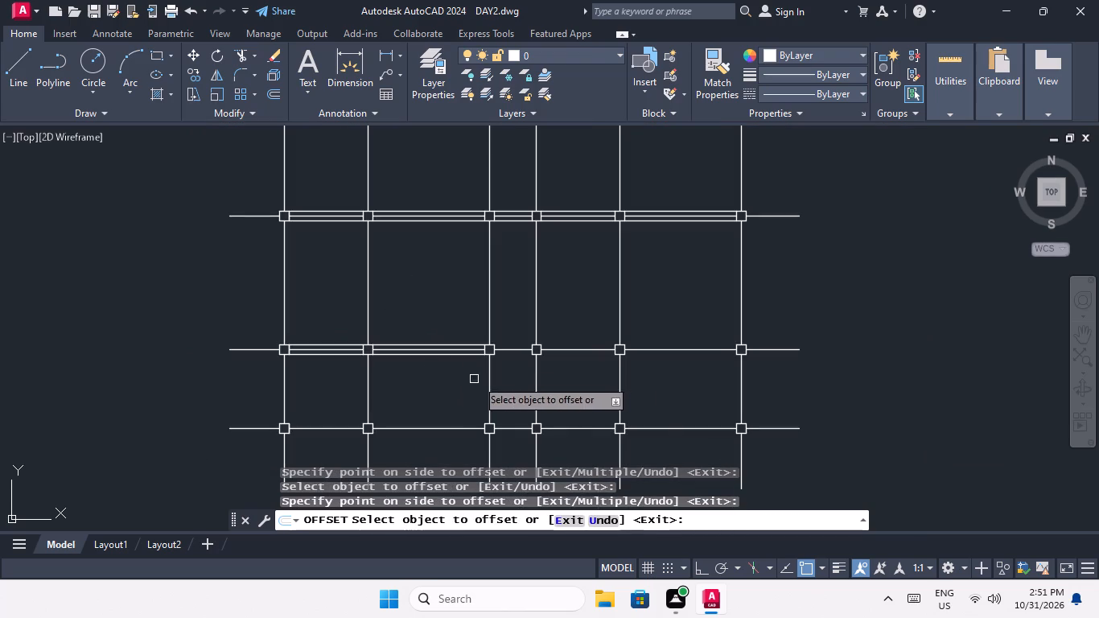
scroll(518, 345, up, 3)
drag(502, 371, 499, 361)
drag(487, 326, 495, 352)
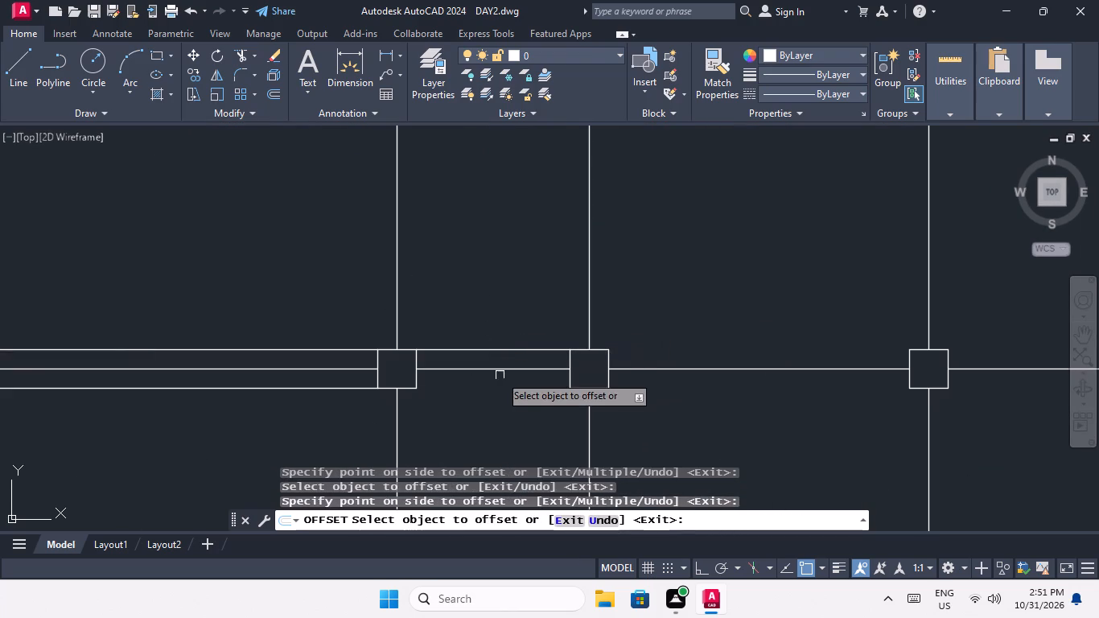
drag(496, 371, 498, 388)
click(499, 391)
Offset the ninth row's grid line between the fourth and fifth squares by 4.5" to both sides.
scroll(496, 352, down, 2)
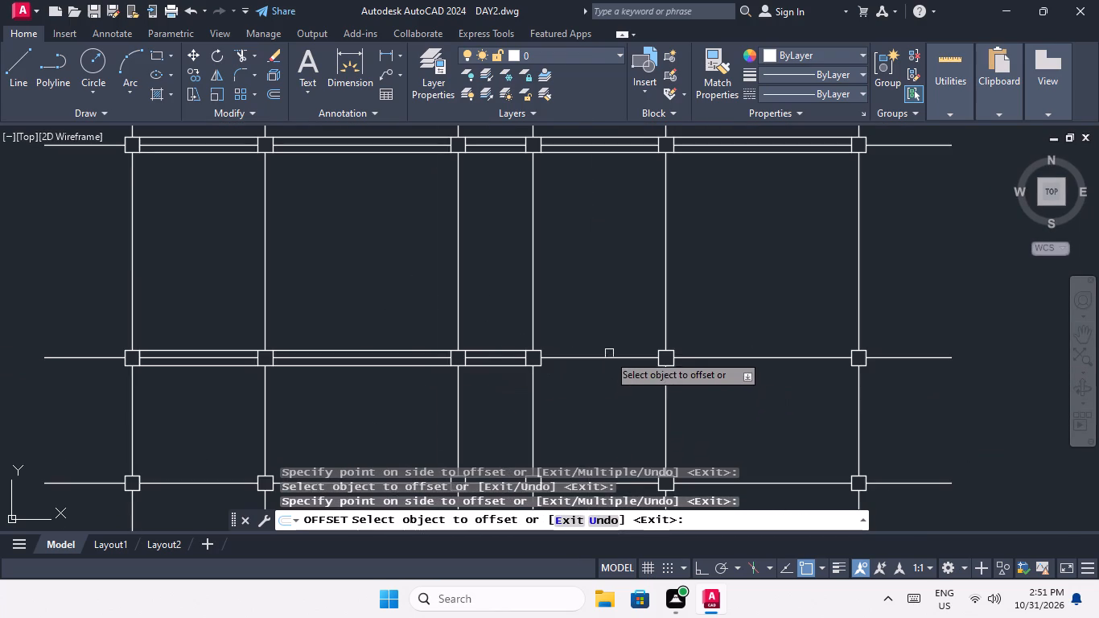
scroll(607, 359, up, 1)
click(596, 358)
click(581, 319)
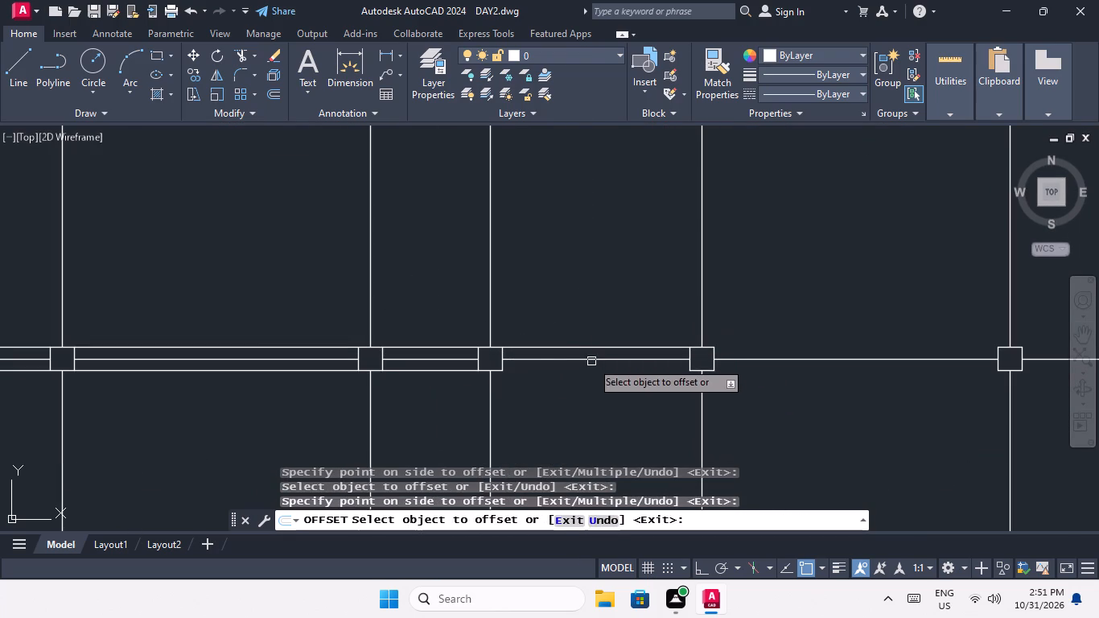
drag(591, 360, 601, 386)
click(604, 398)
Offset the ninth row's grid line between the fifth and sixth squares by 4.5" to both sides.
scroll(599, 366, down, 2)
middle_drag(693, 382, 529, 398)
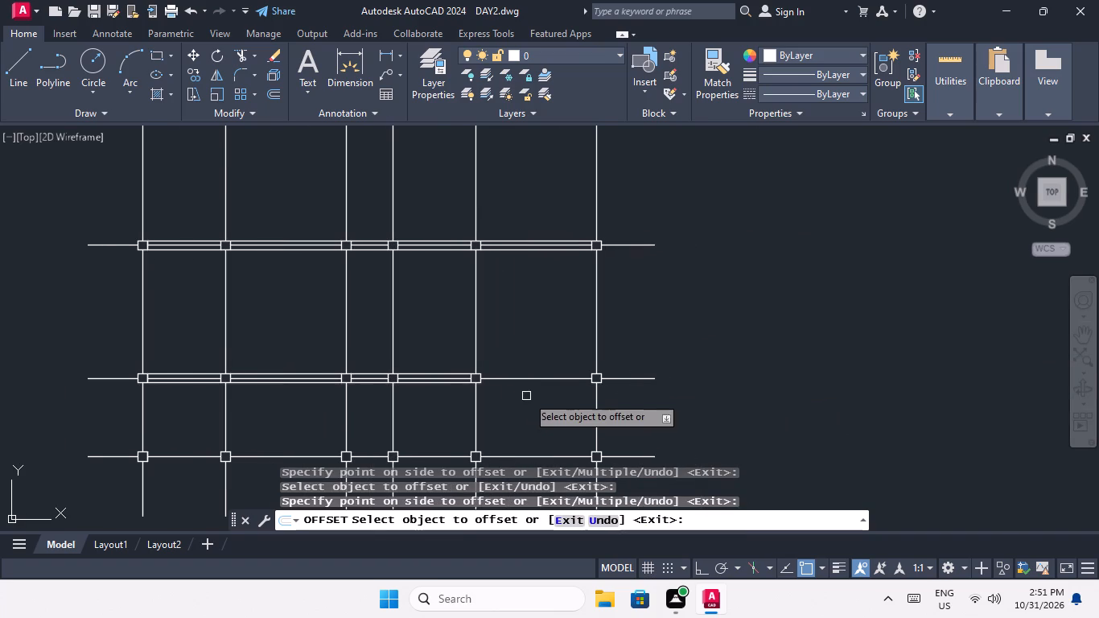
scroll(541, 371, up, 1)
click(540, 383)
click(535, 347)
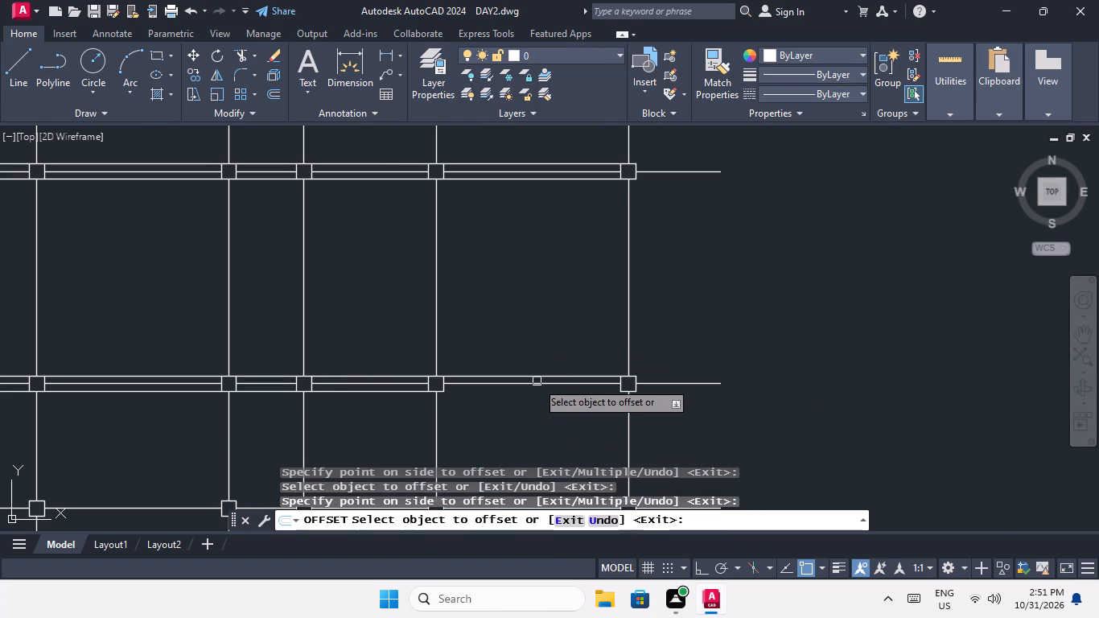
drag(537, 384, 541, 391)
click(548, 412)
Offset the bottom row's grid line between the first and second squares by 4.5" to both sides.
scroll(543, 378, down, 2)
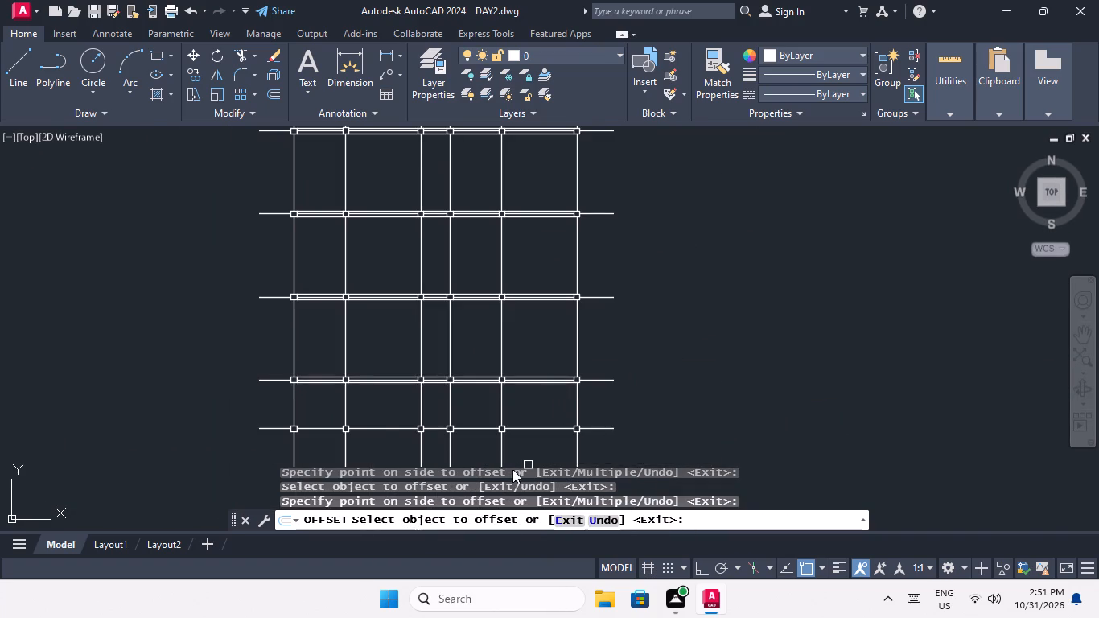
middle_drag(372, 409, 371, 348)
scroll(317, 376, up, 3)
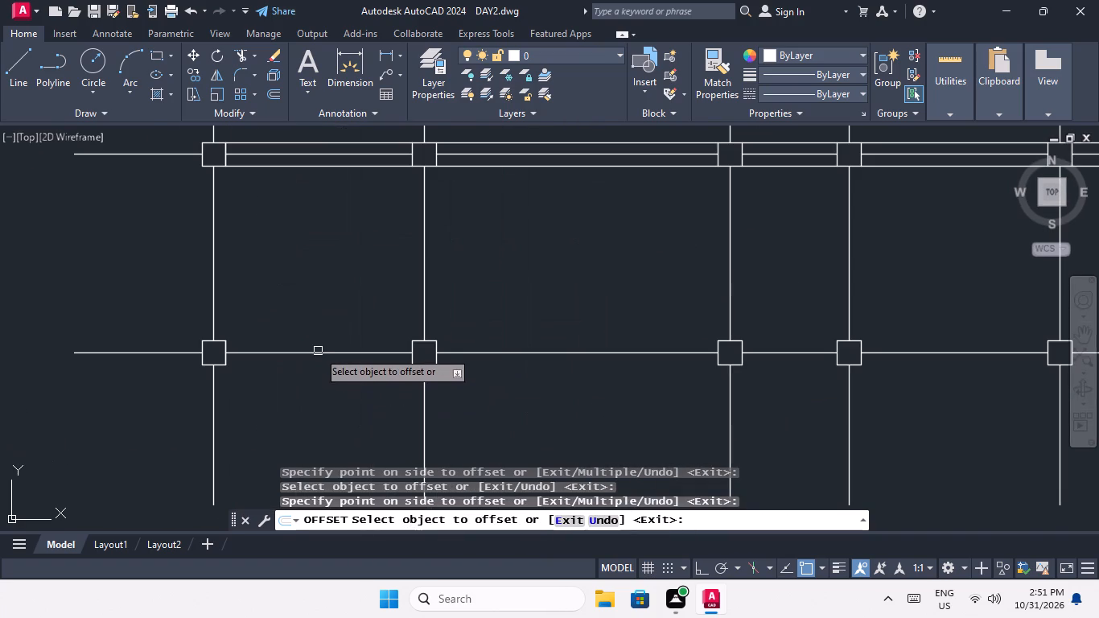
click(318, 352)
drag(317, 306, 327, 325)
click(326, 356)
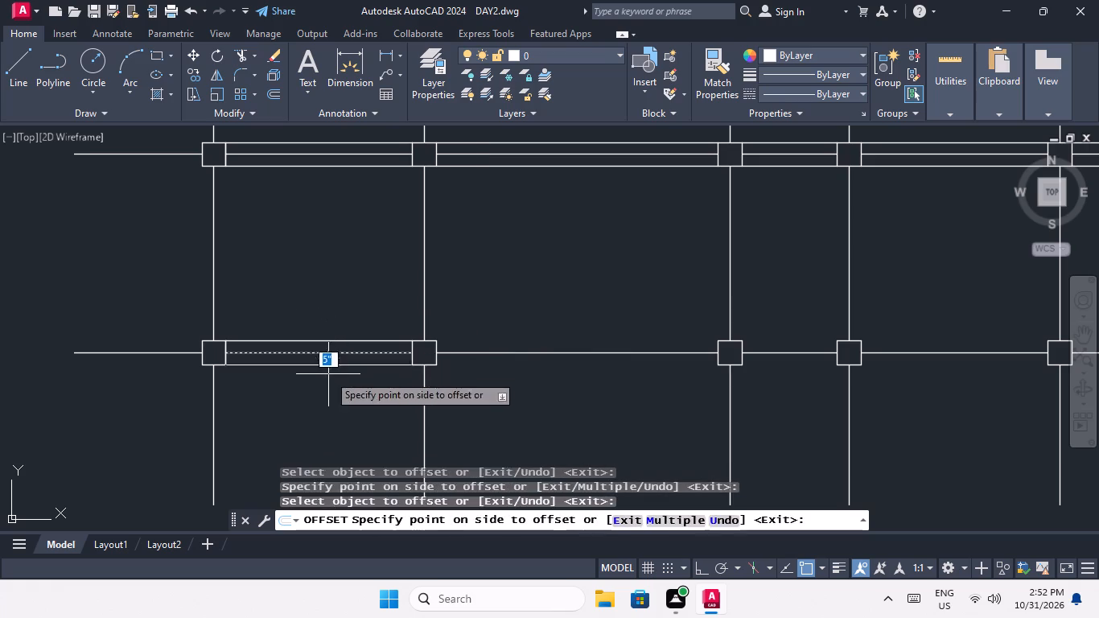
click(329, 374)
Offset the bottom row's grid line between the second and third squares by 4.5" to both sides.
scroll(335, 353, down, 2)
scroll(414, 354, up, 3)
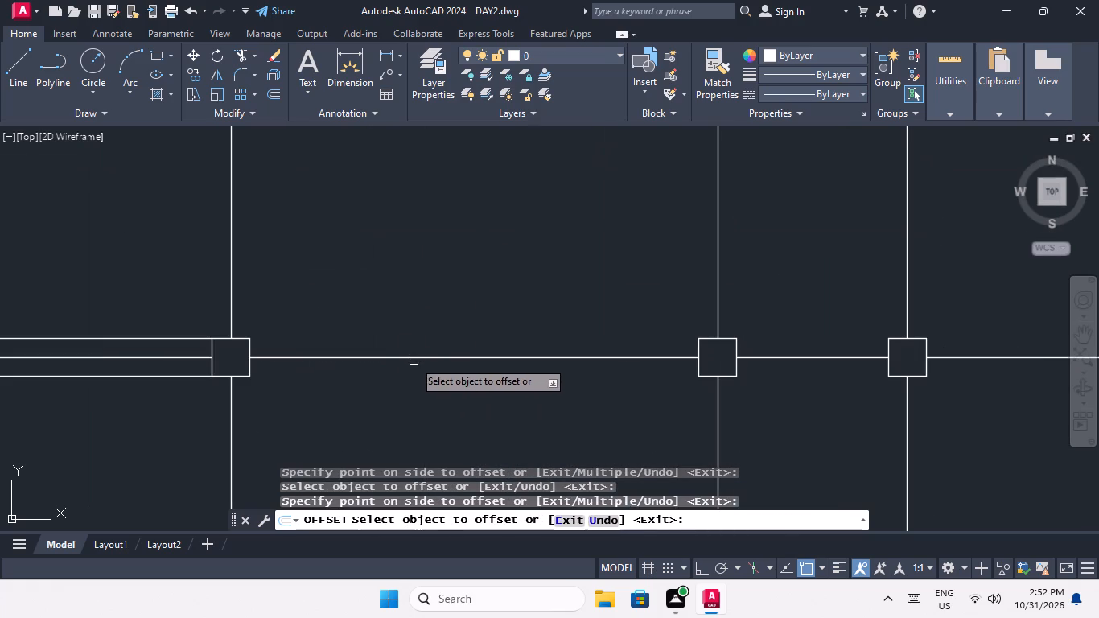
click(414, 360)
drag(404, 320, 407, 333)
drag(411, 360, 414, 377)
click(423, 401)
Offset the bottom row's grid line between the third and fourth squares by 4.5" to both sides.
scroll(414, 359, down, 2)
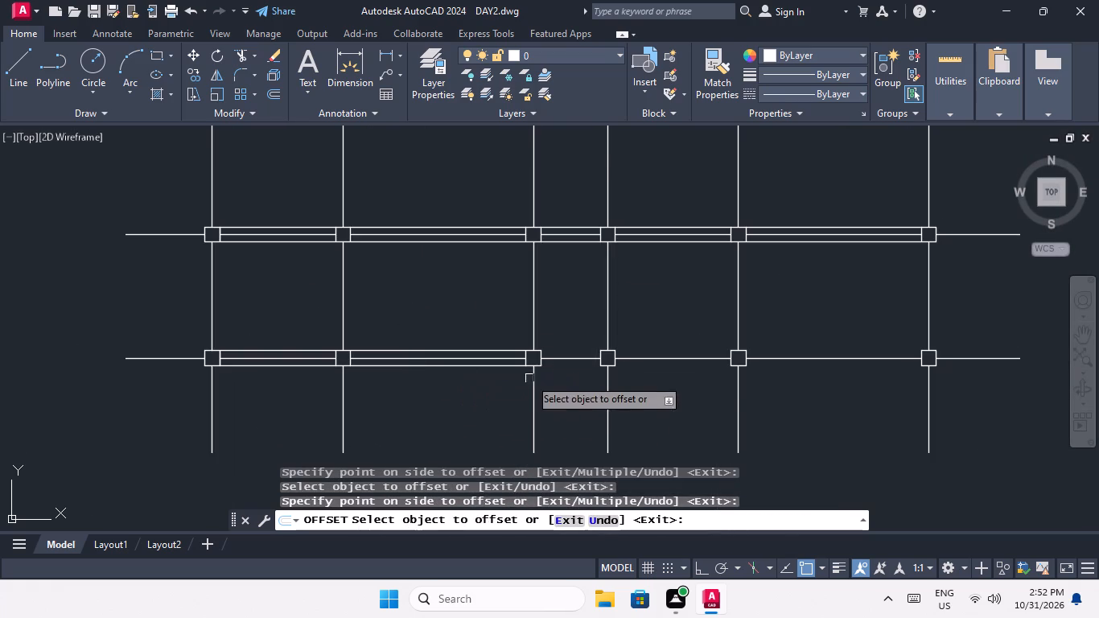
scroll(591, 371, up, 3)
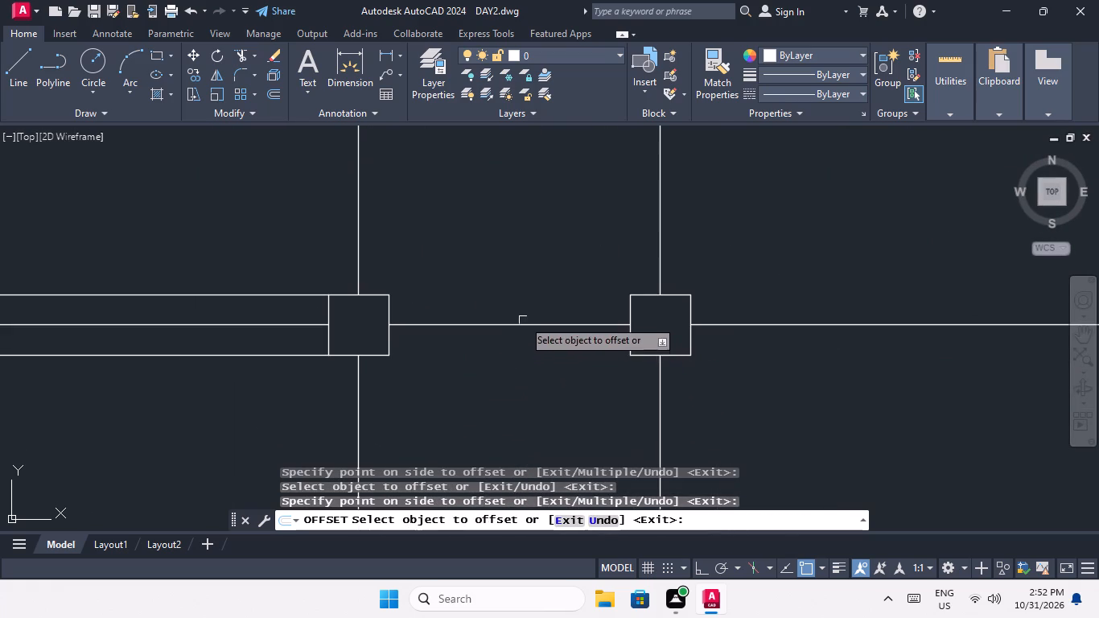
click(521, 327)
click(510, 281)
drag(517, 324, 521, 341)
click(529, 366)
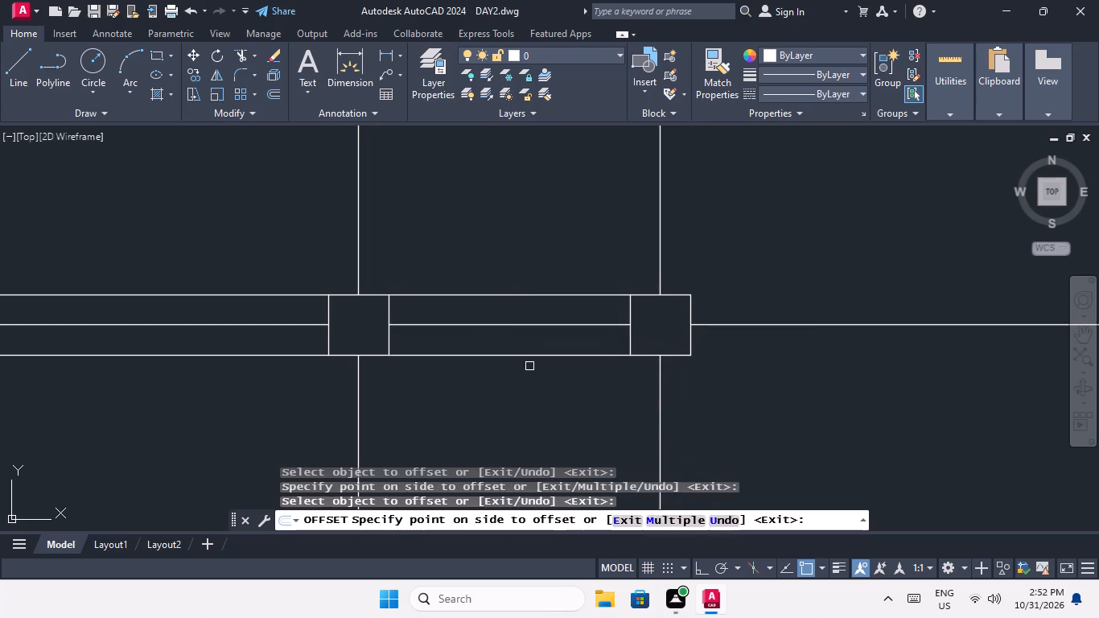
Offset the bottom row's grid line between the fourth and fifth squares by 4.5" to both sides.
scroll(529, 348, down, 3)
drag(628, 345, 623, 335)
drag(606, 297, 609, 307)
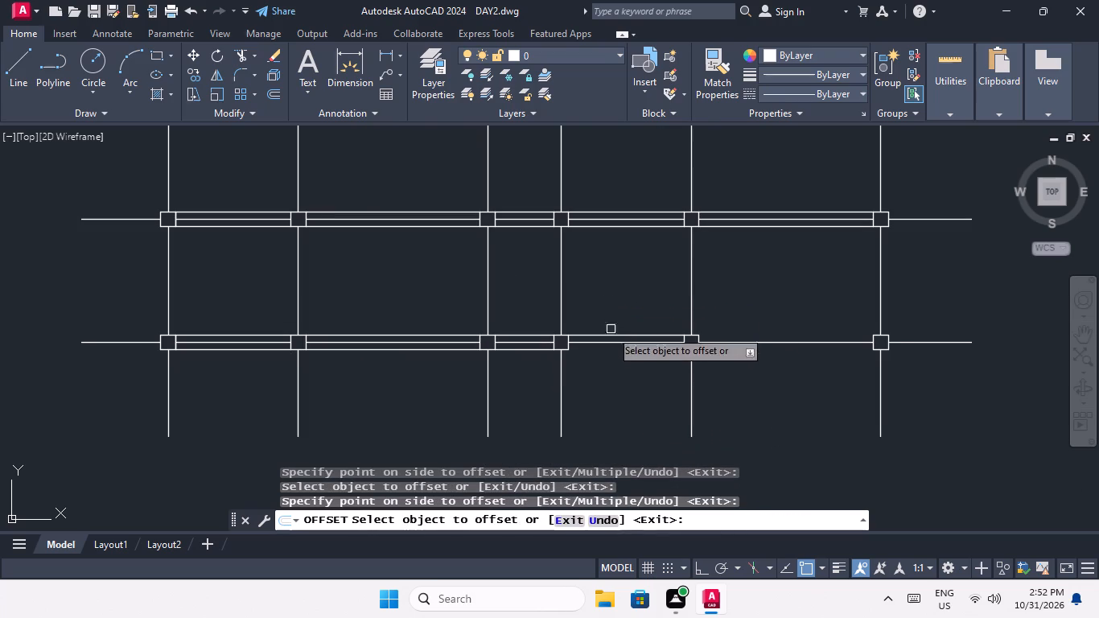
drag(609, 344, 612, 356)
click(613, 358)
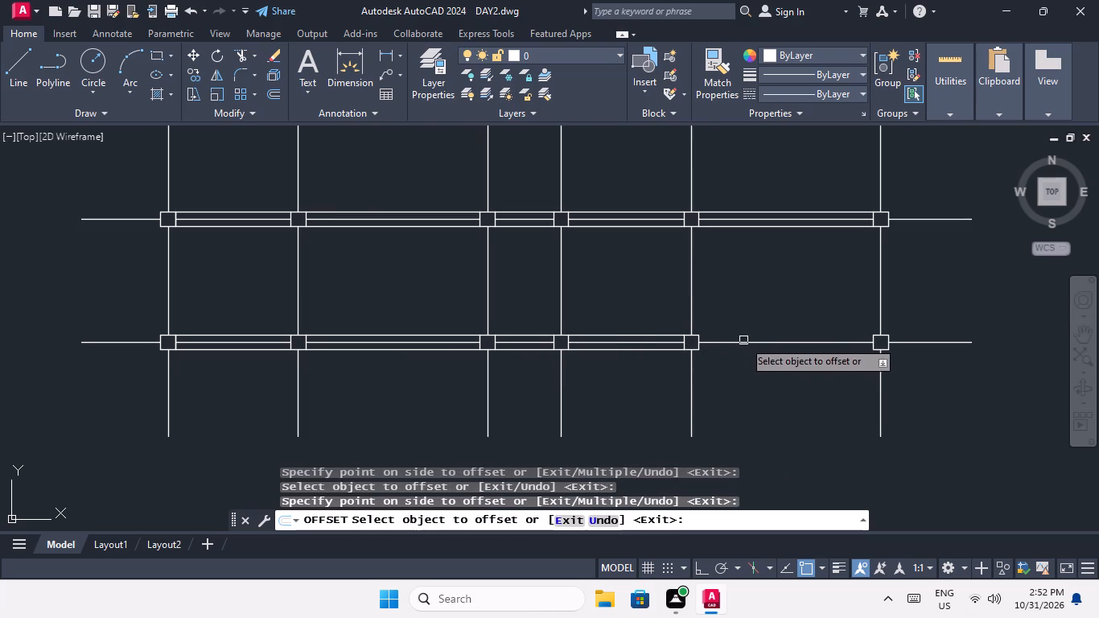
Offset the bottom row's grid line between the fifth and sixth squares by 4.5" to both sides.
drag(743, 340, 741, 332)
click(730, 301)
drag(742, 342, 745, 351)
click(747, 359)
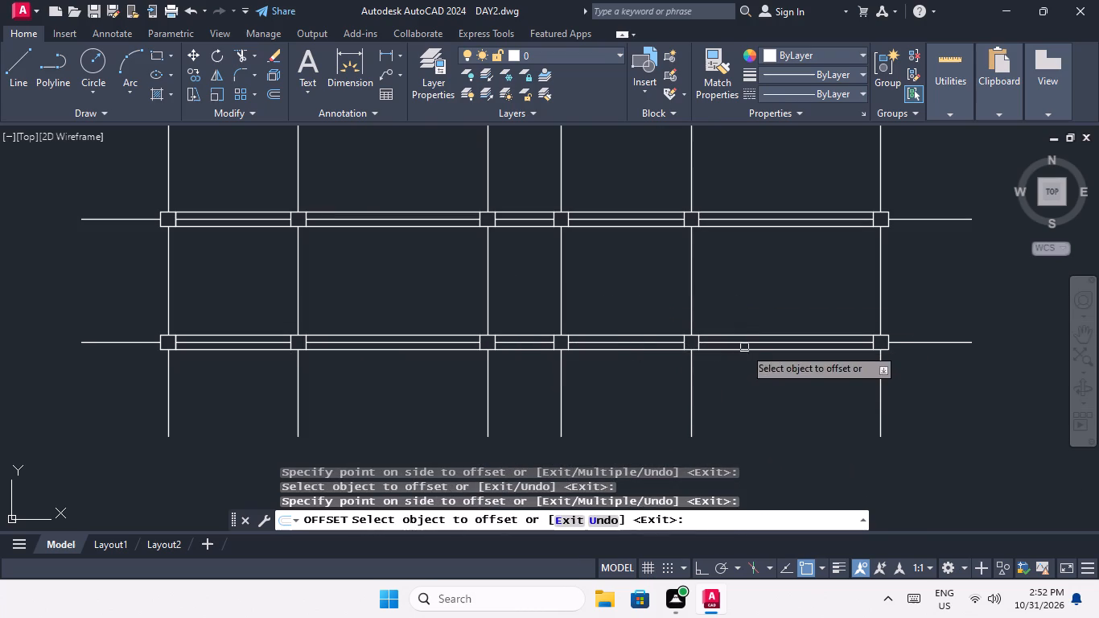